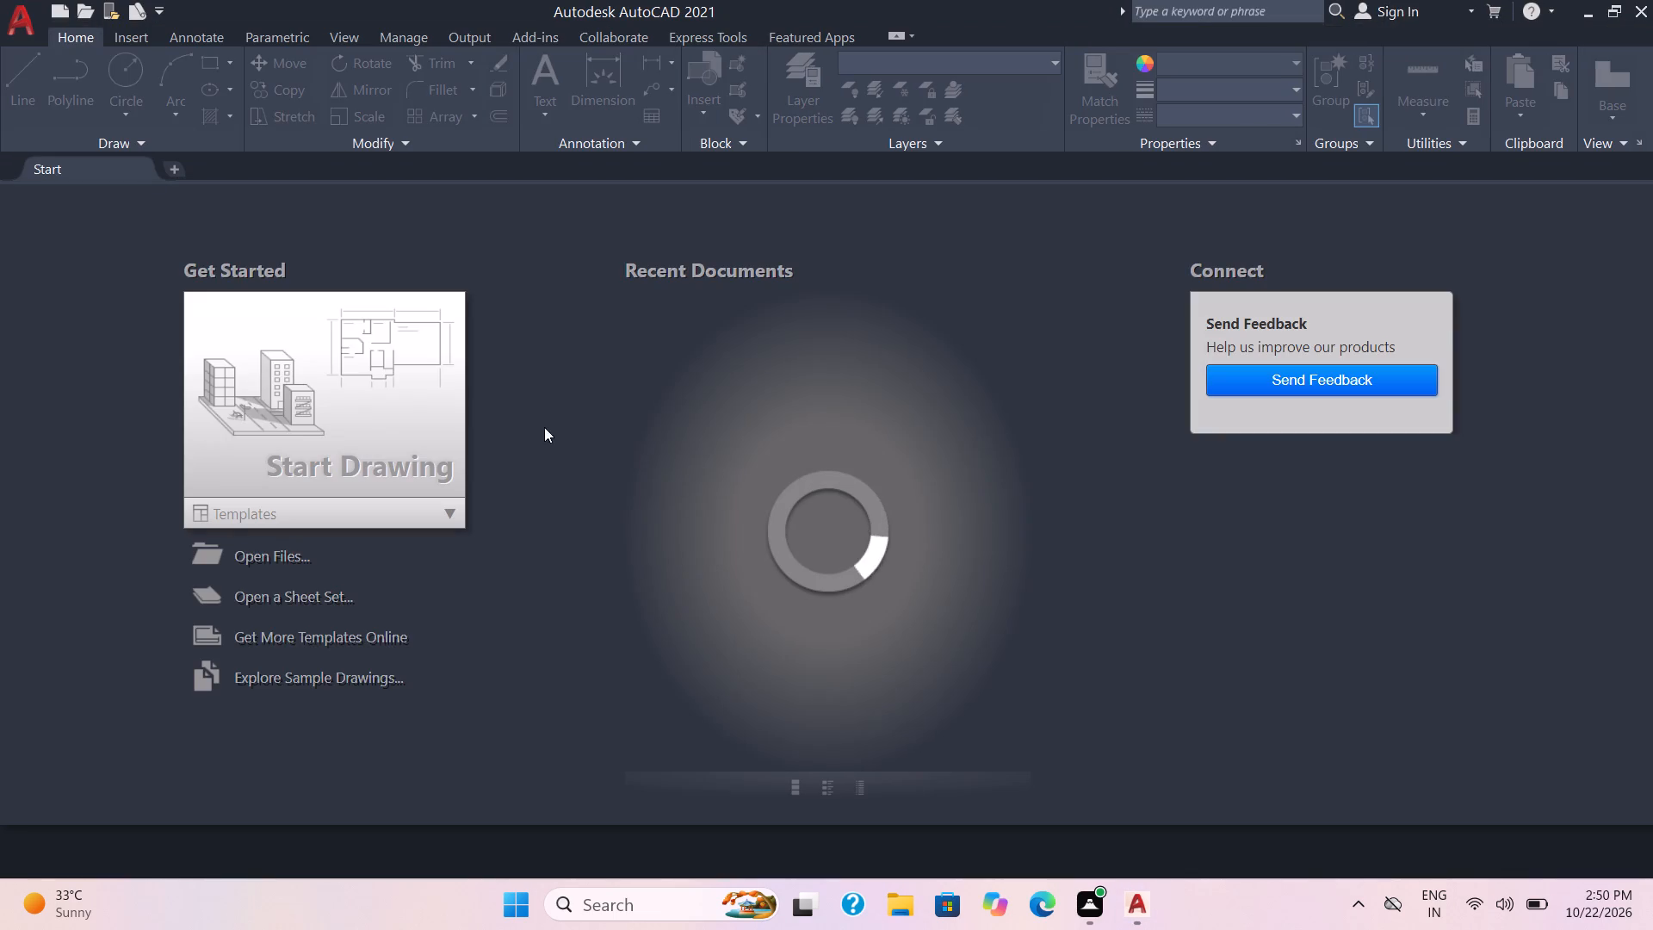
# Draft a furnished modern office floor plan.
# Start a new blank drawing.
pyautogui.click(391, 403)
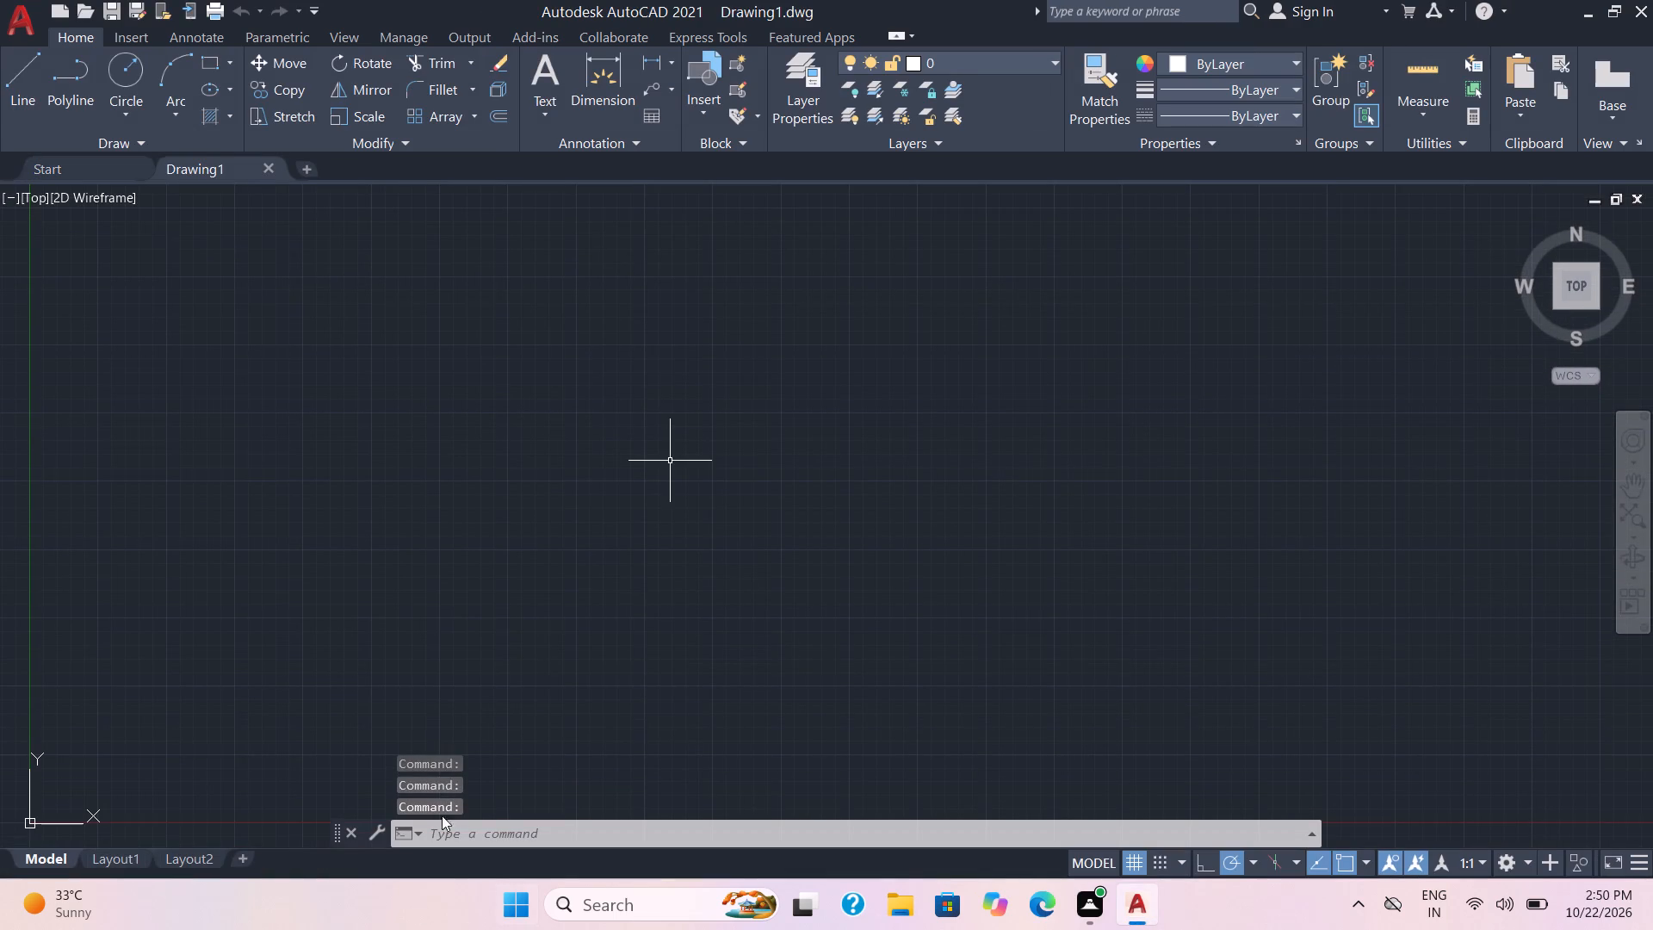
# Turn on log file recording with the LOGFILEON command.
pyautogui.press('l')
pyautogui.write('ogfileon')
pyautogui.press('Return')
# Configure the drawing units to Engineering length type with 0'-0" precision.
pyautogui.write('un')
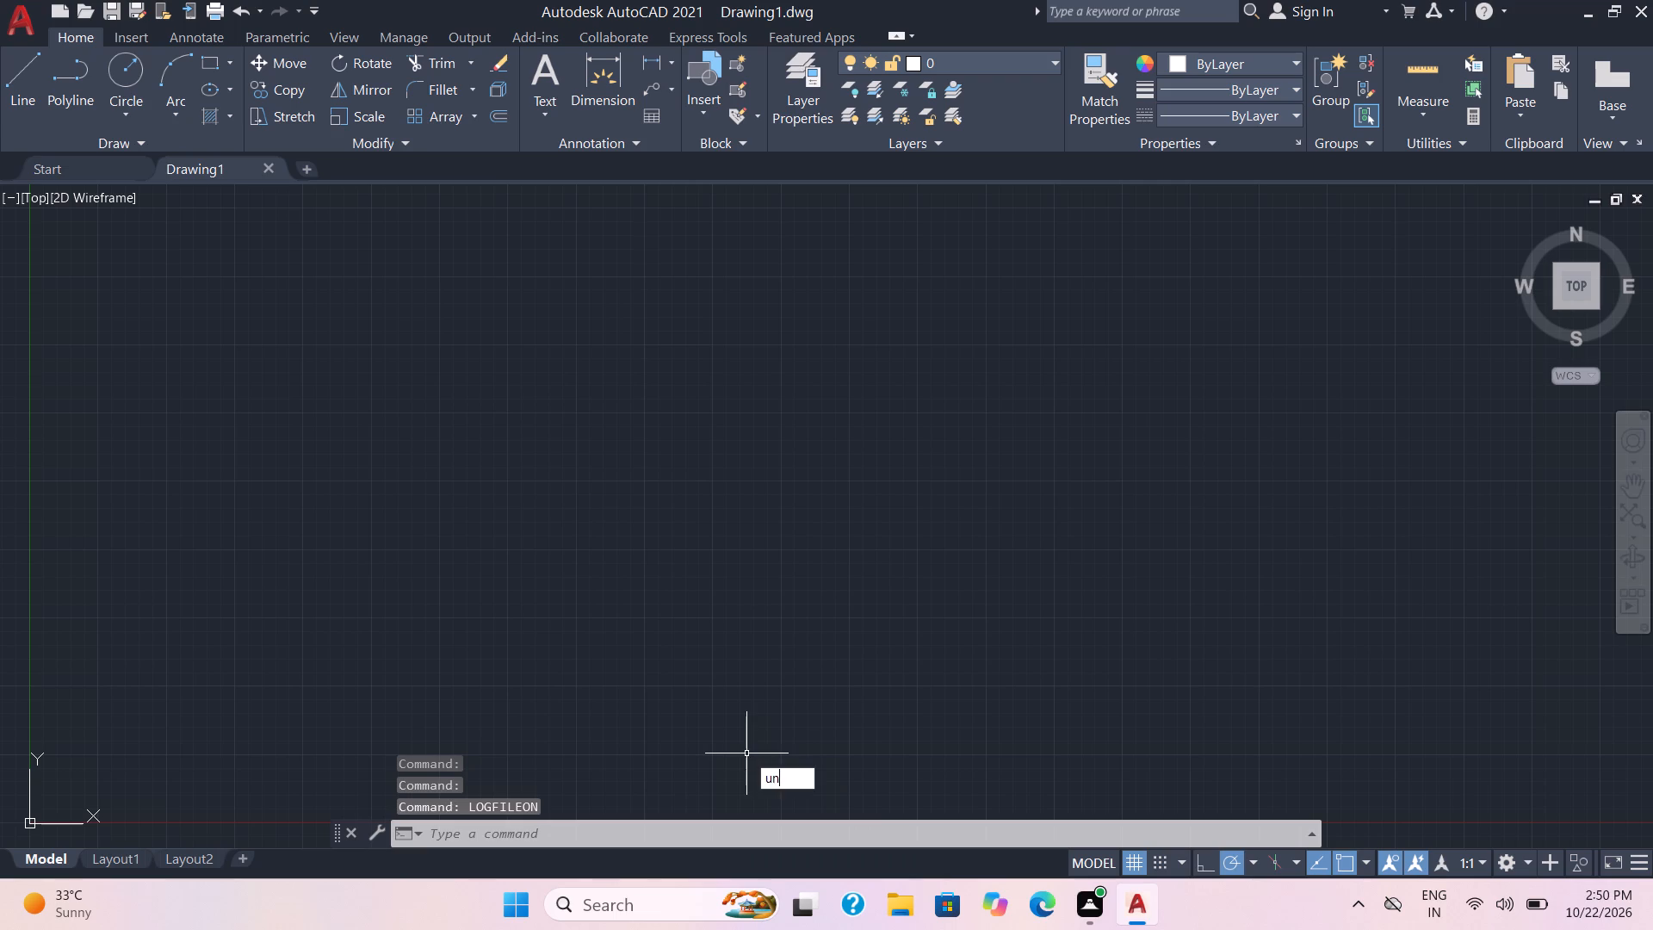
pyautogui.press('Return')
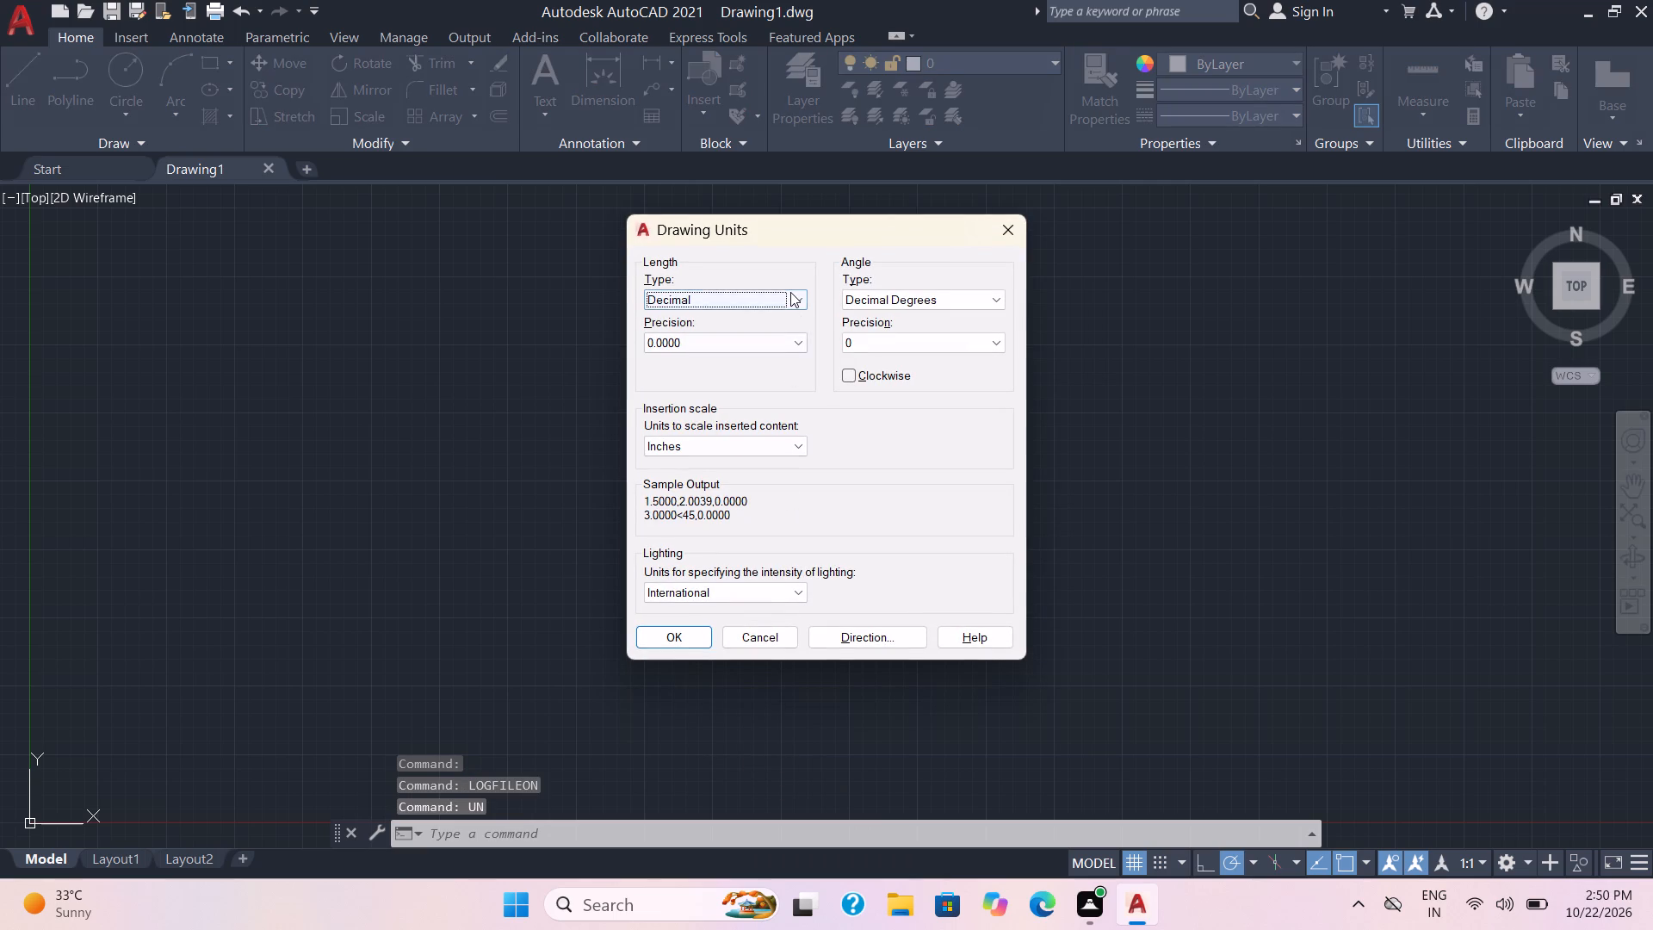
pyautogui.click(790, 292)
pyautogui.click(759, 347)
pyautogui.click(759, 347)
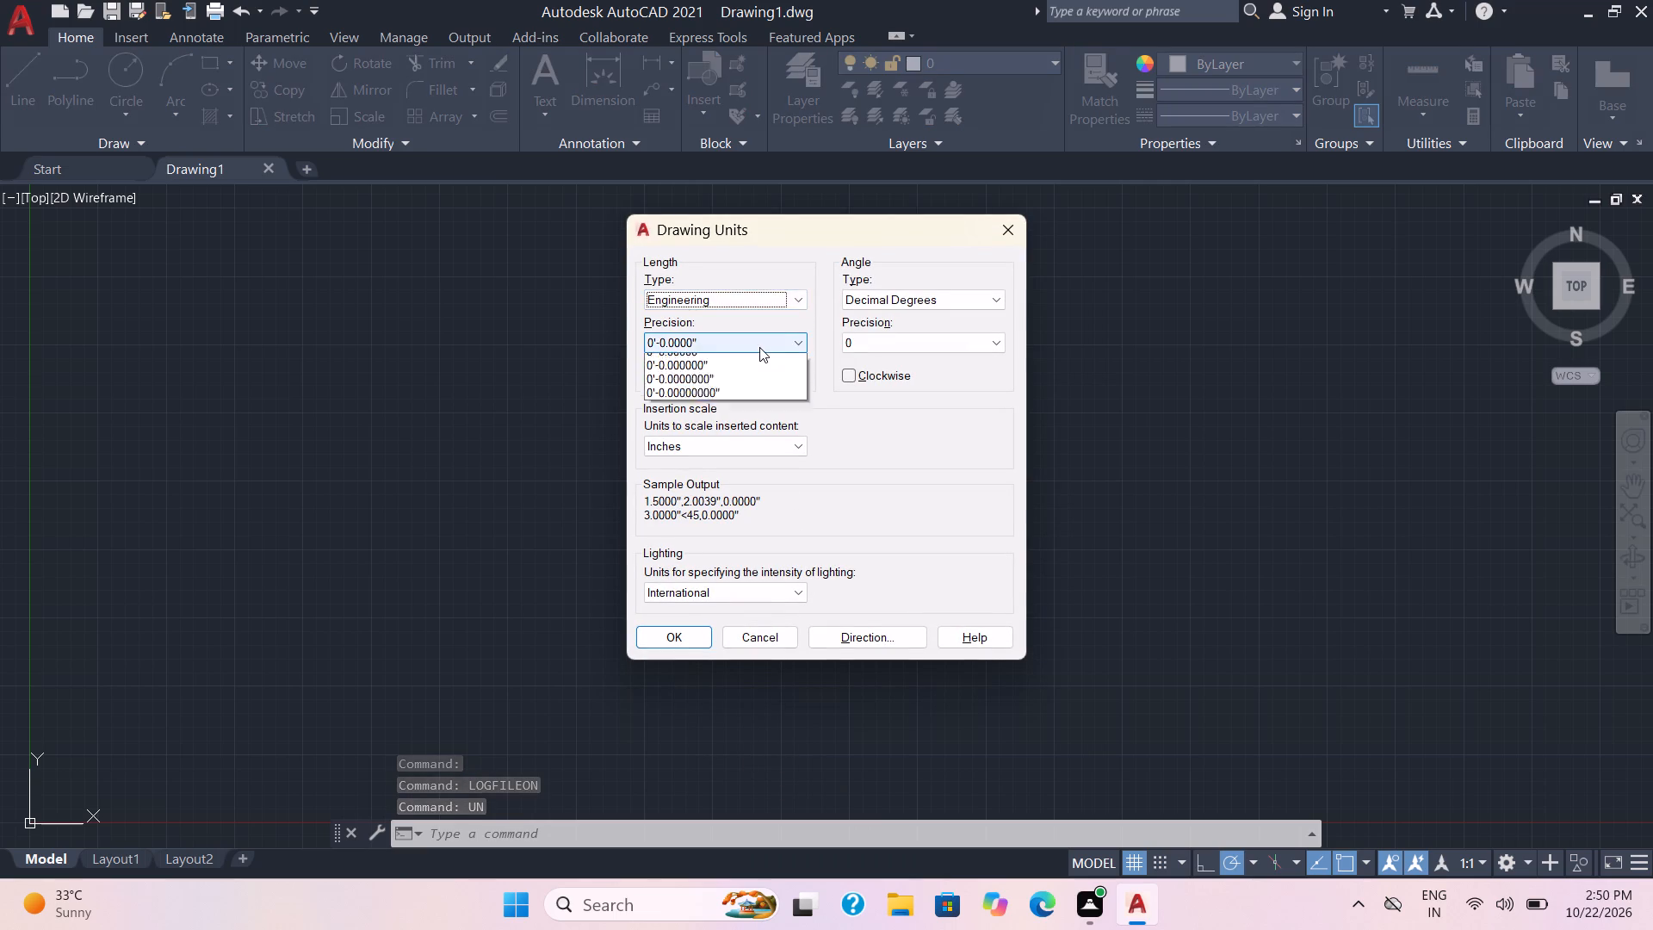
pyautogui.click(740, 363)
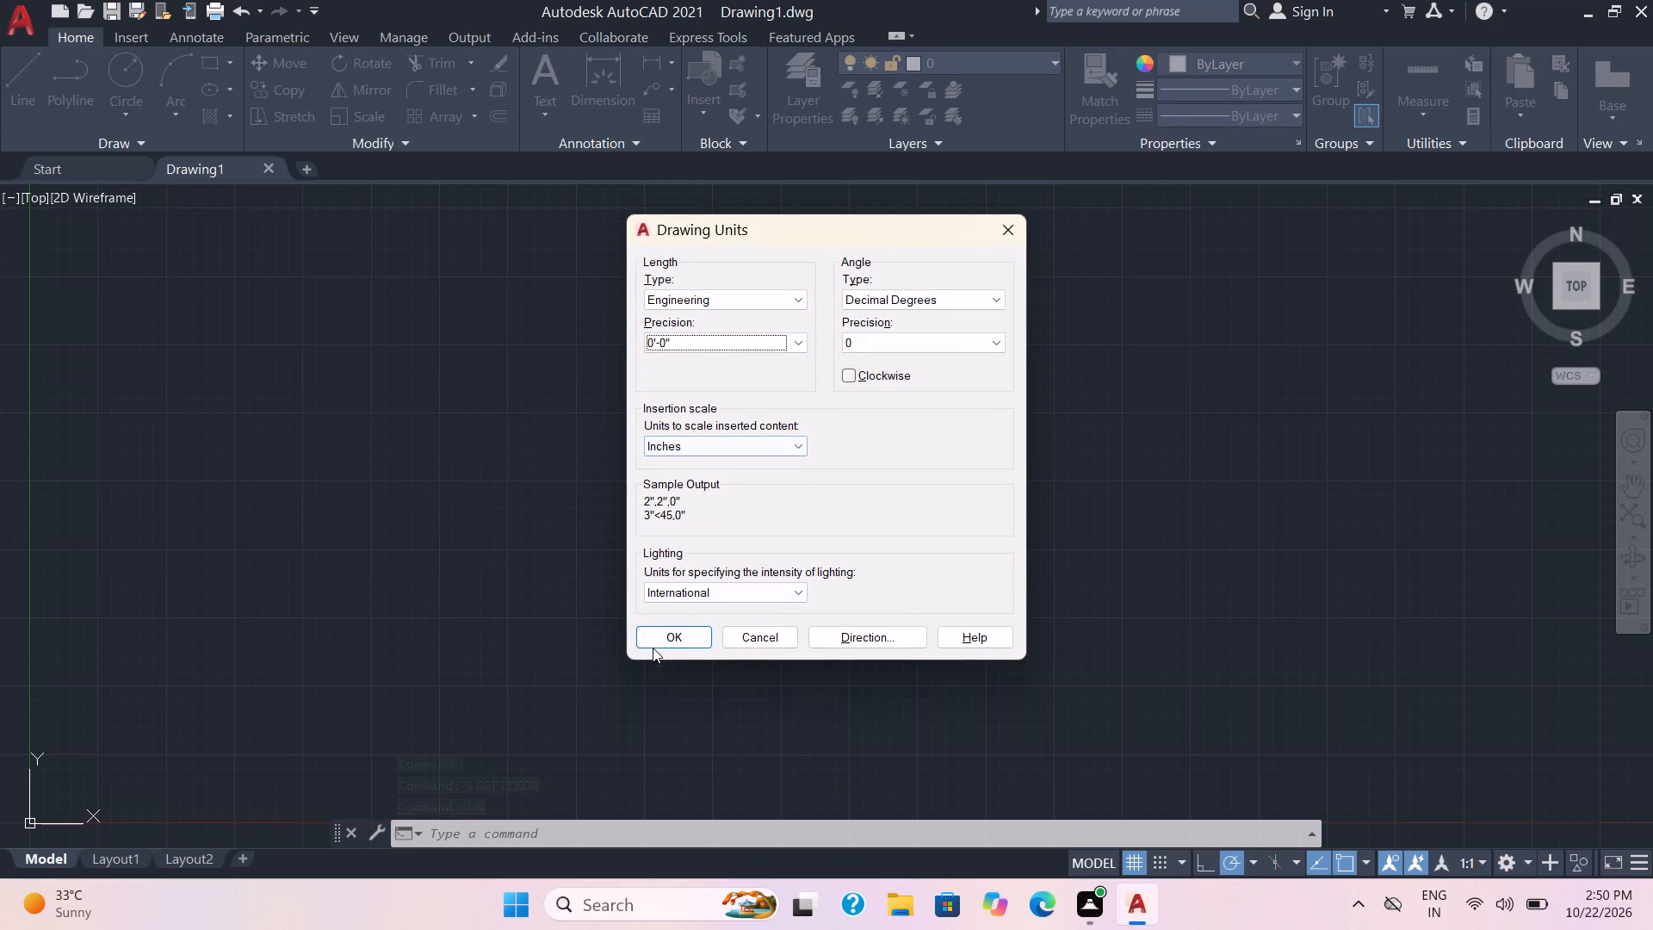
pyautogui.click(656, 642)
# Modify the Standard dimension style to use a text height of 4".
pyautogui.press('d')
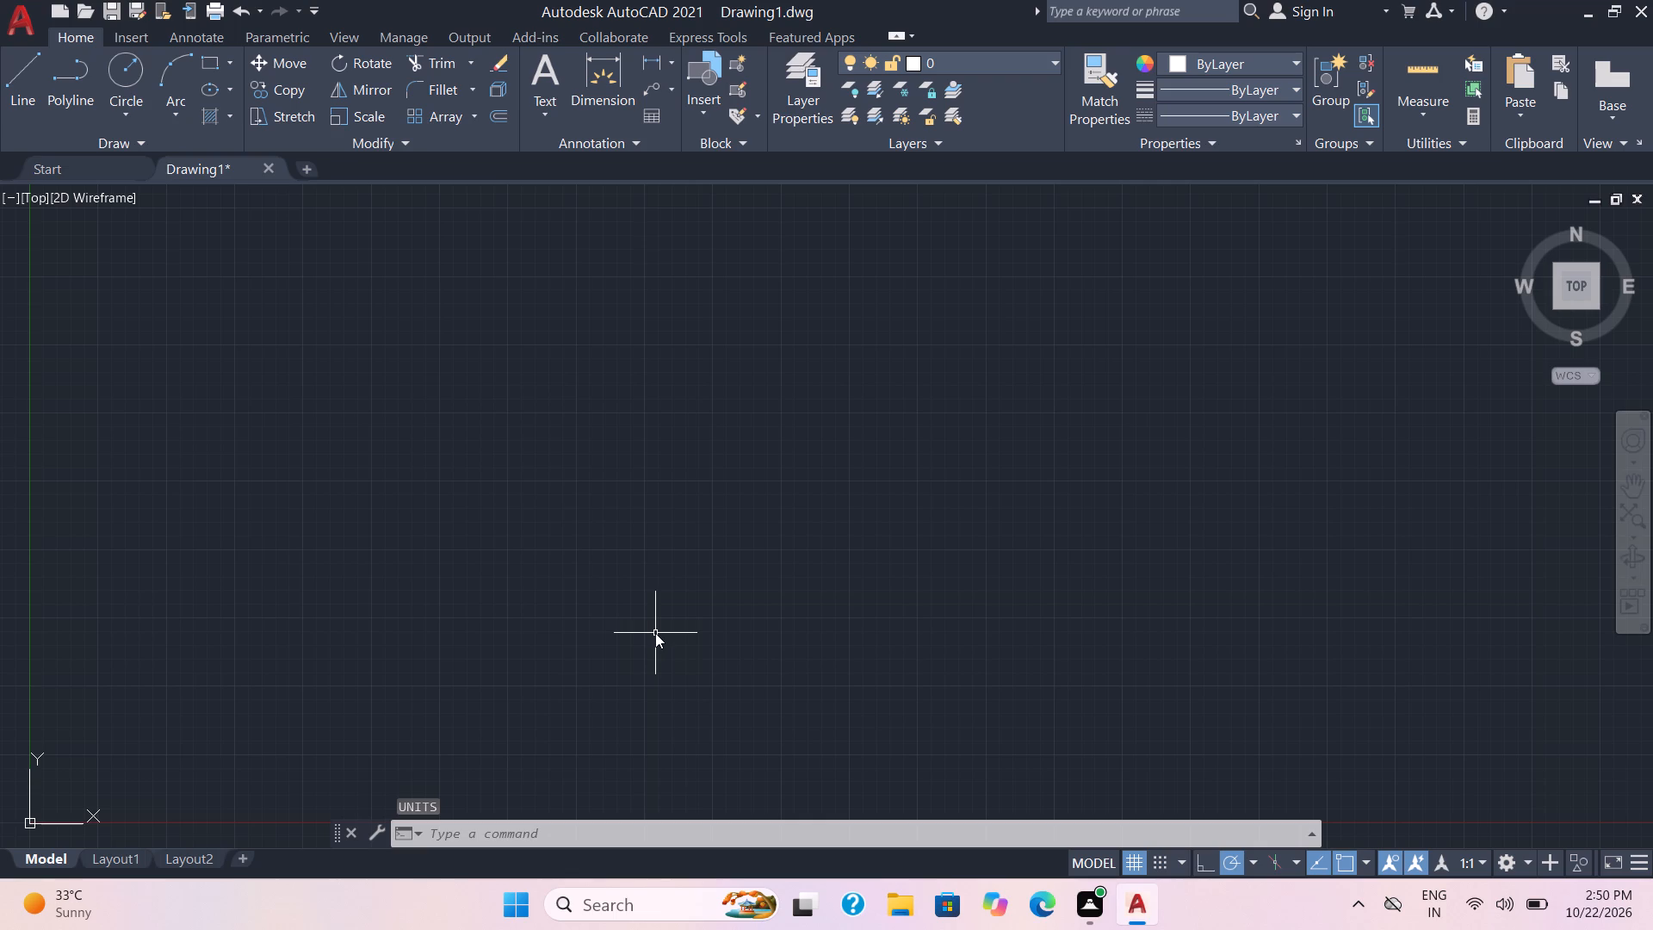
pyautogui.press('Return')
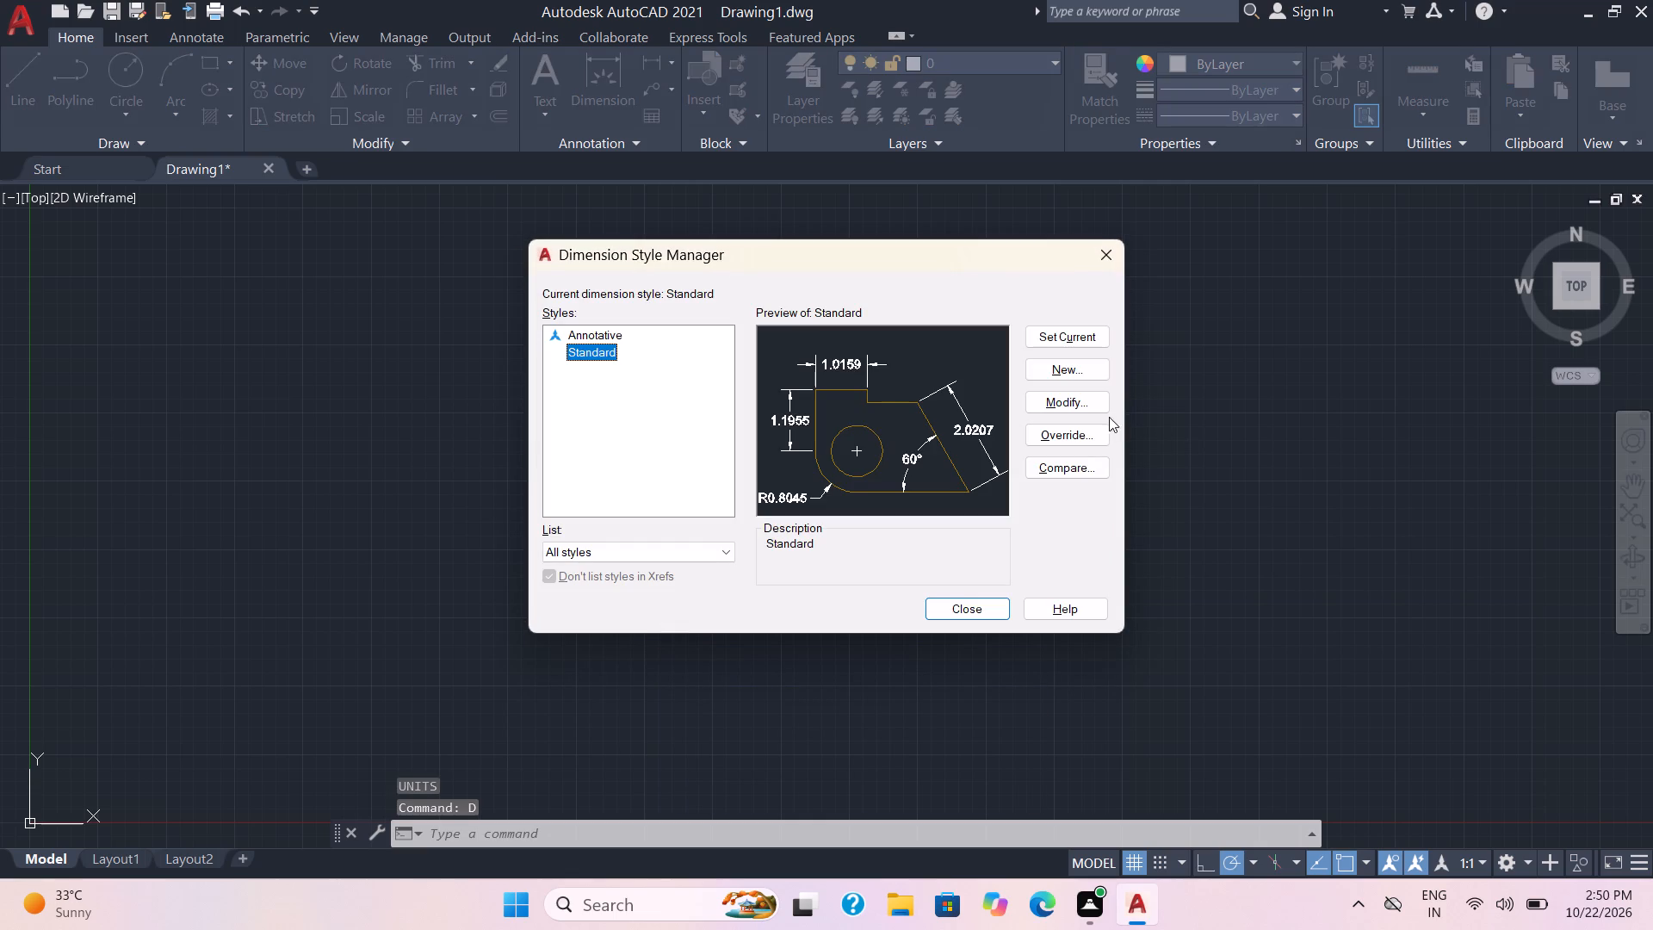
pyautogui.click(1081, 408)
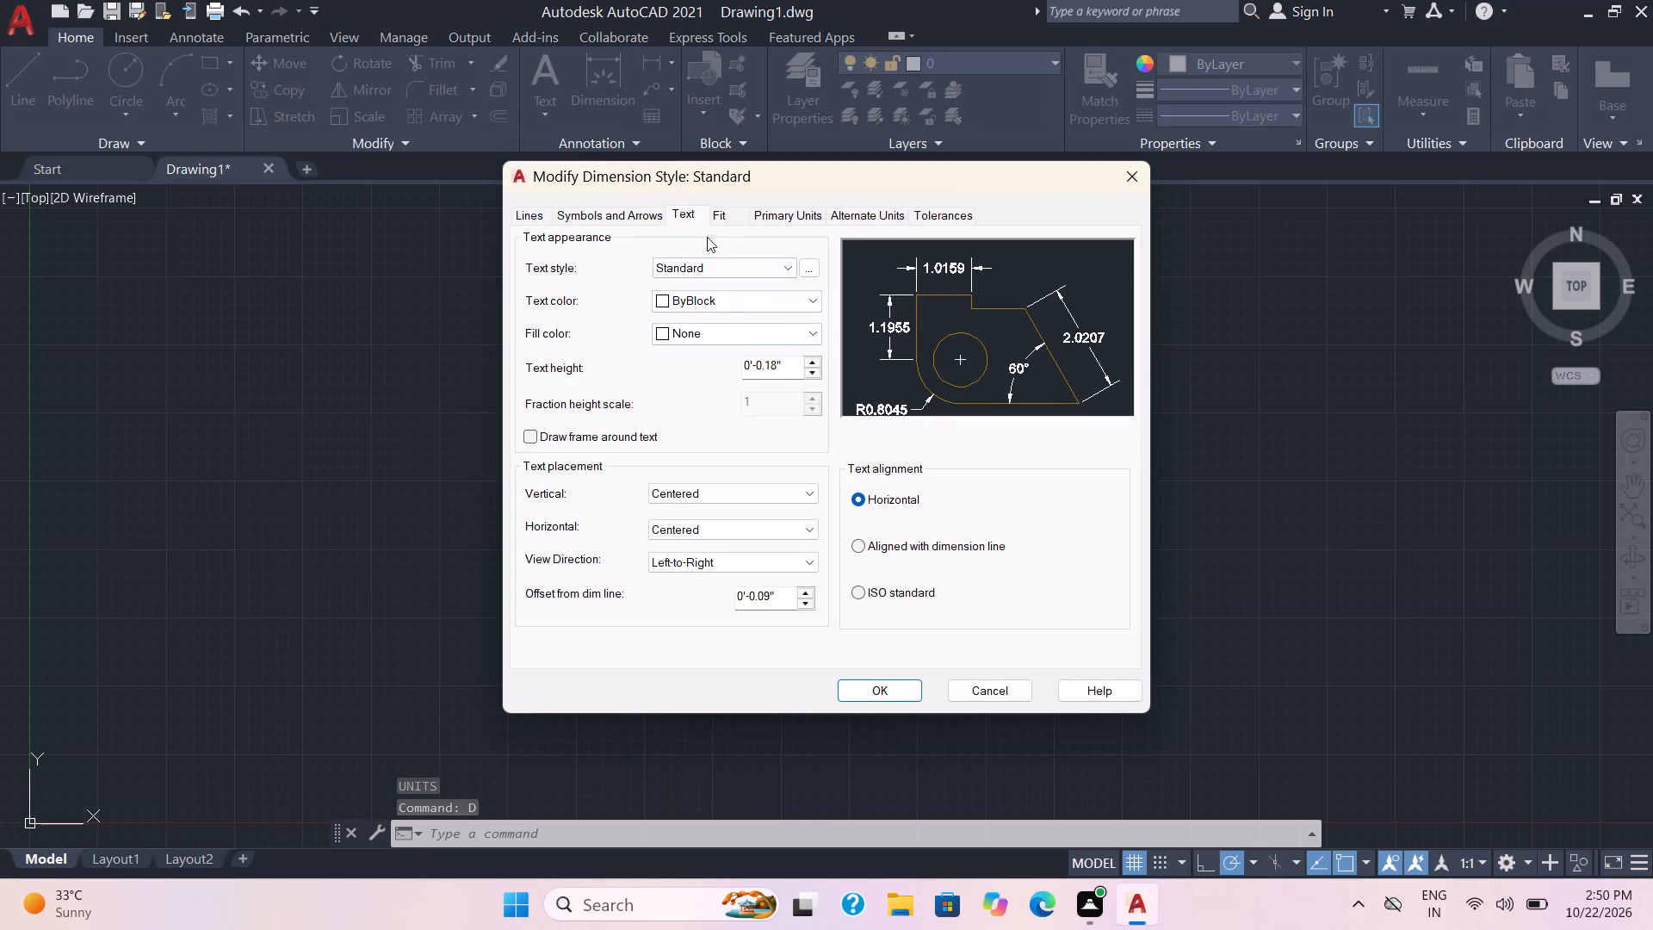
pyautogui.moveTo(785, 364); pyautogui.dragTo(643, 359)
pyautogui.press('4')
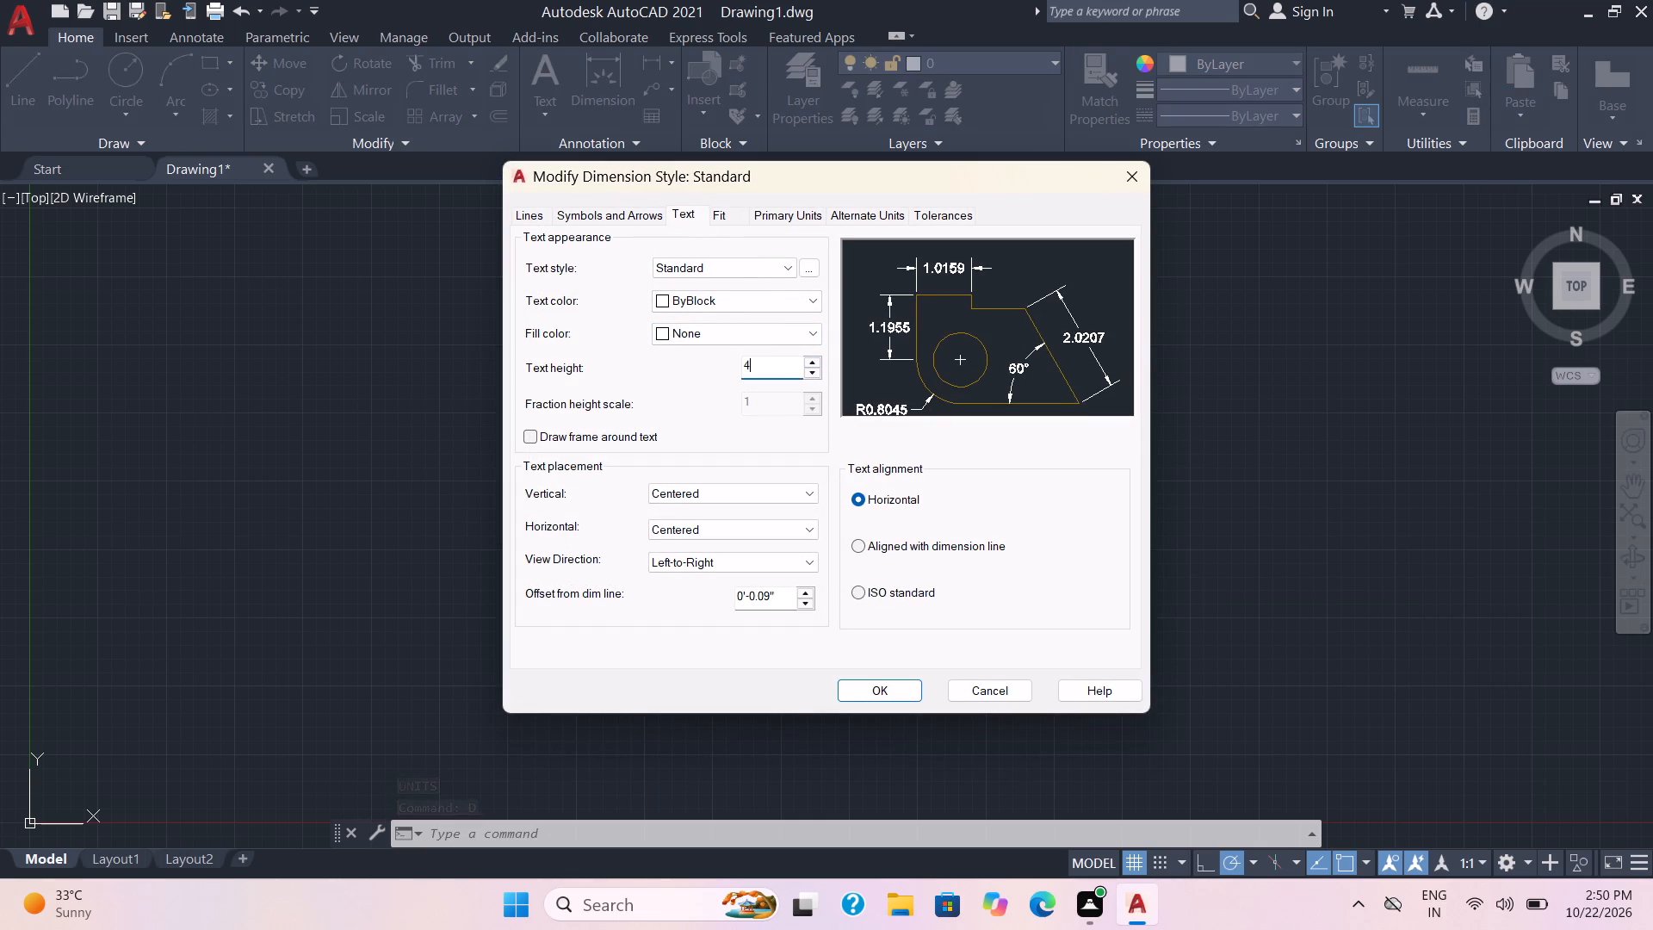
pyautogui.press('Return')
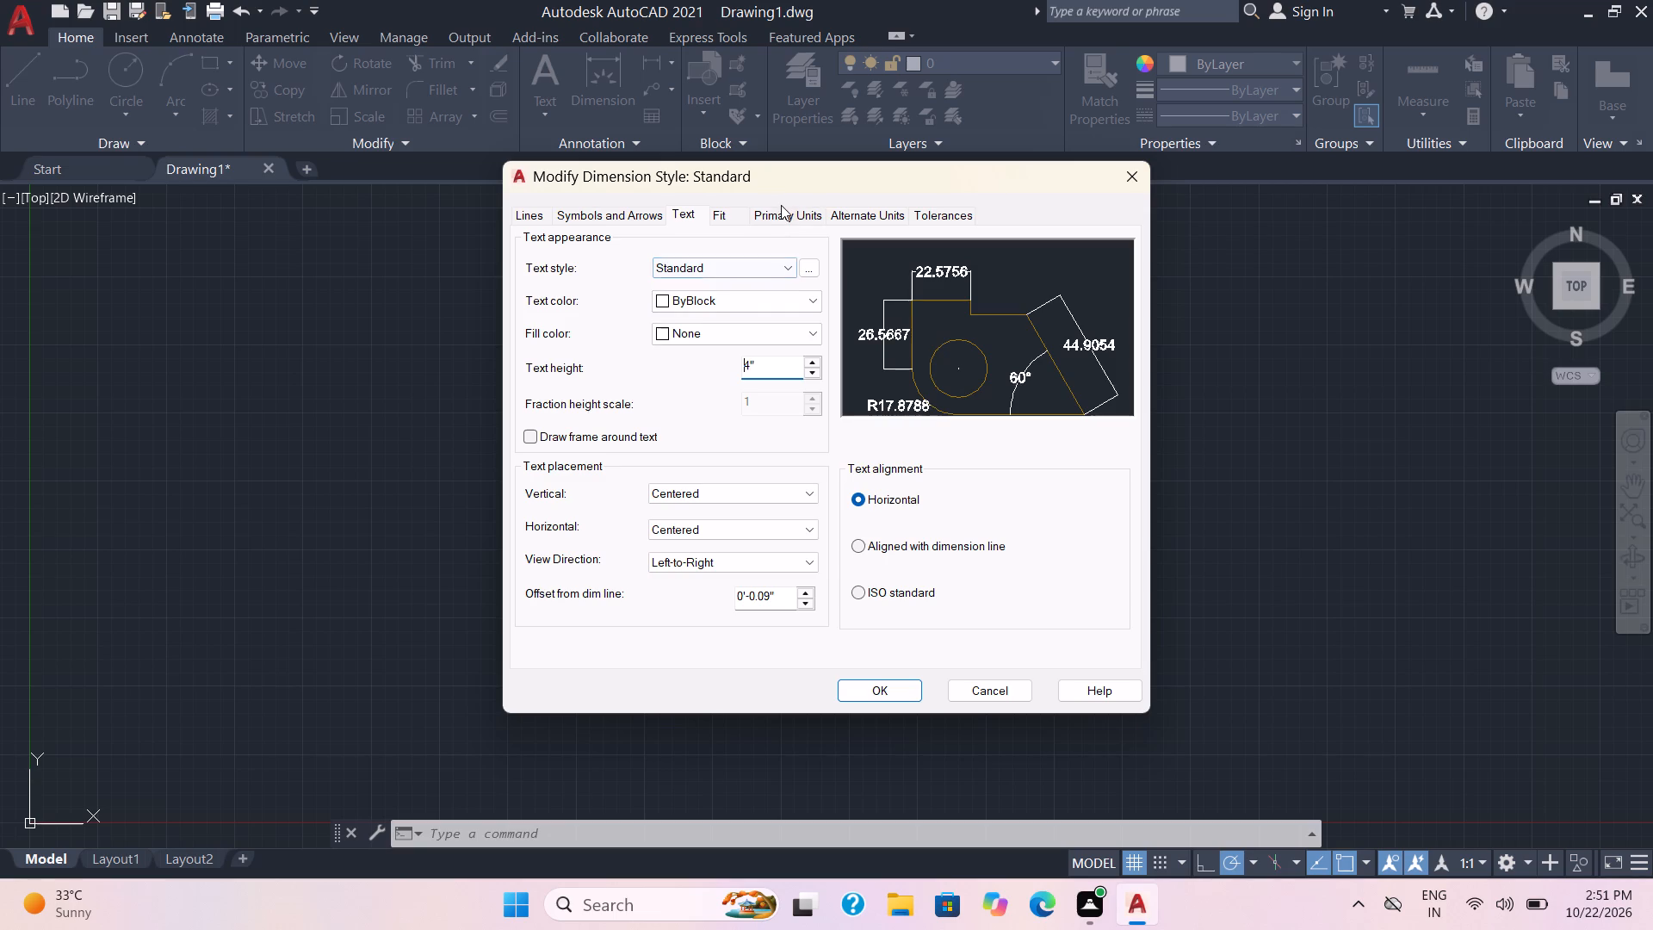
# Set the Standard dimension style's primary units to Engineering, precision 0'-0" and round-off 6", and make the style current.
pyautogui.click(781, 214)
pyautogui.click(765, 257)
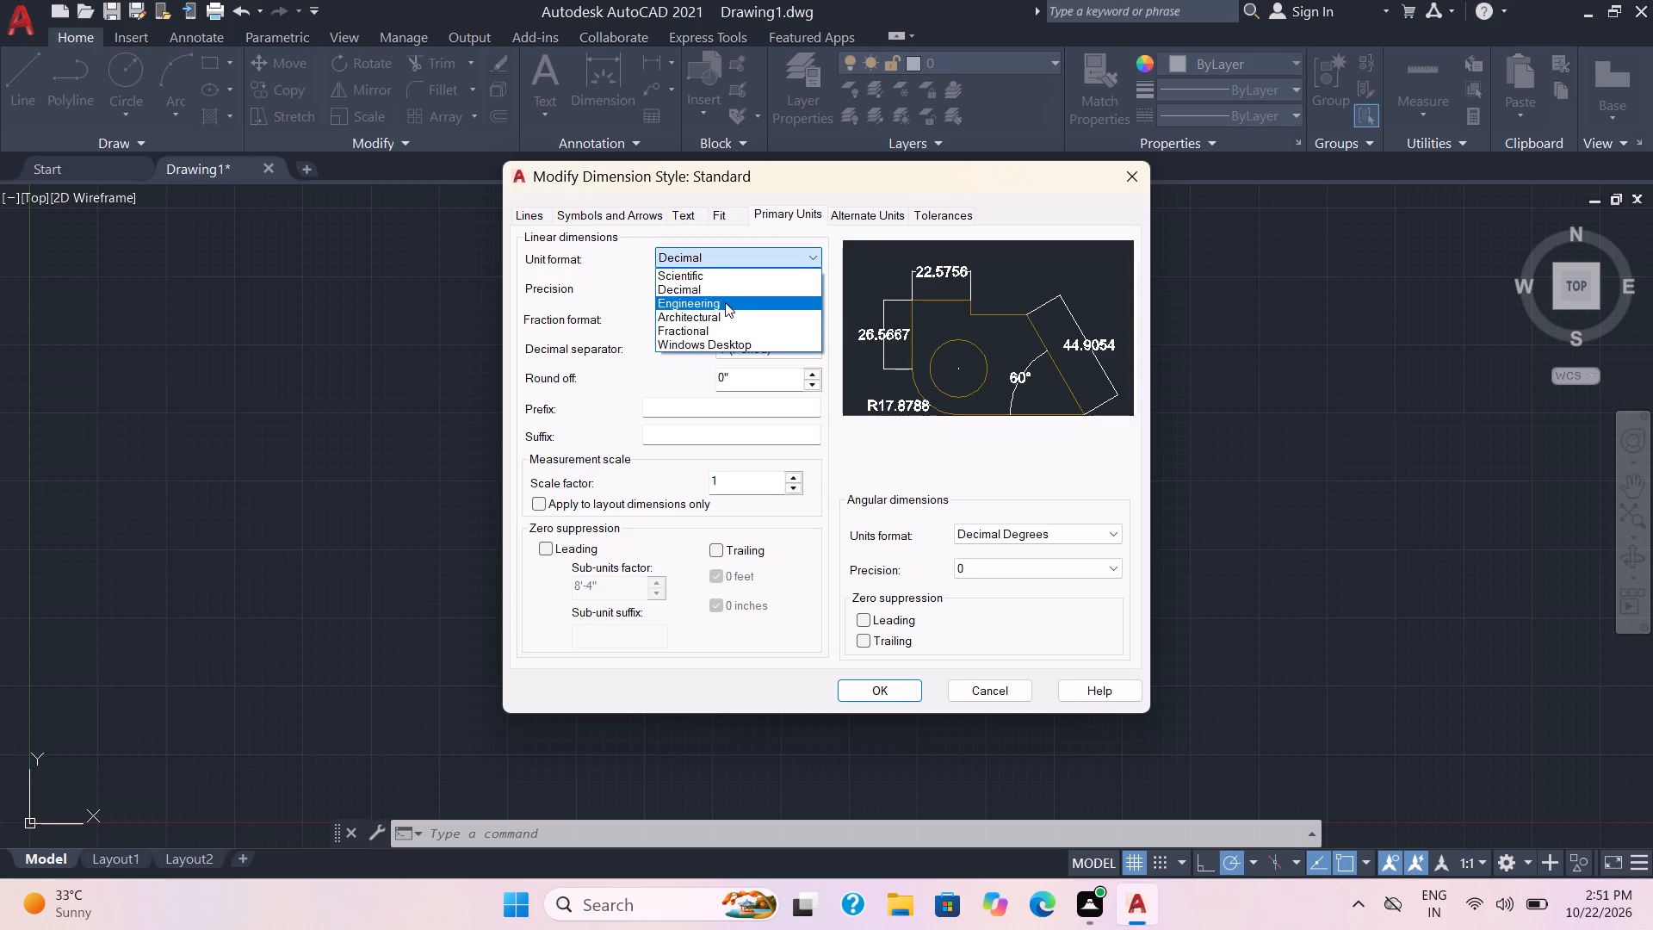
pyautogui.click(722, 303)
pyautogui.click(729, 290)
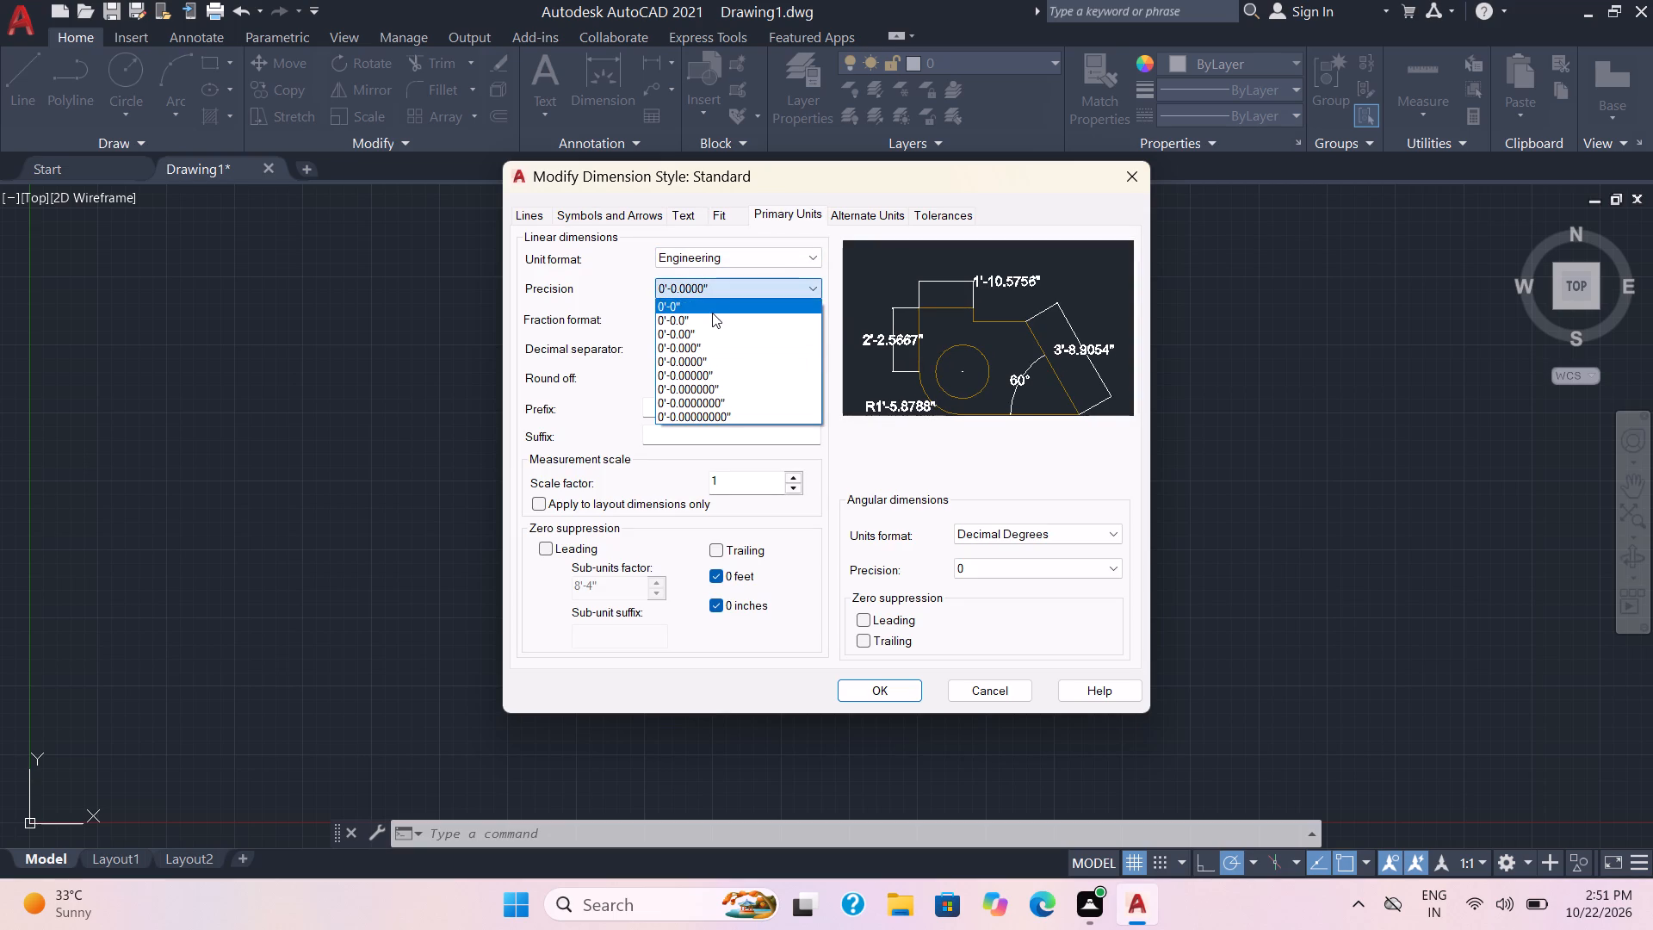
pyautogui.click(712, 310)
pyautogui.moveTo(733, 380); pyautogui.dragTo(702, 384)
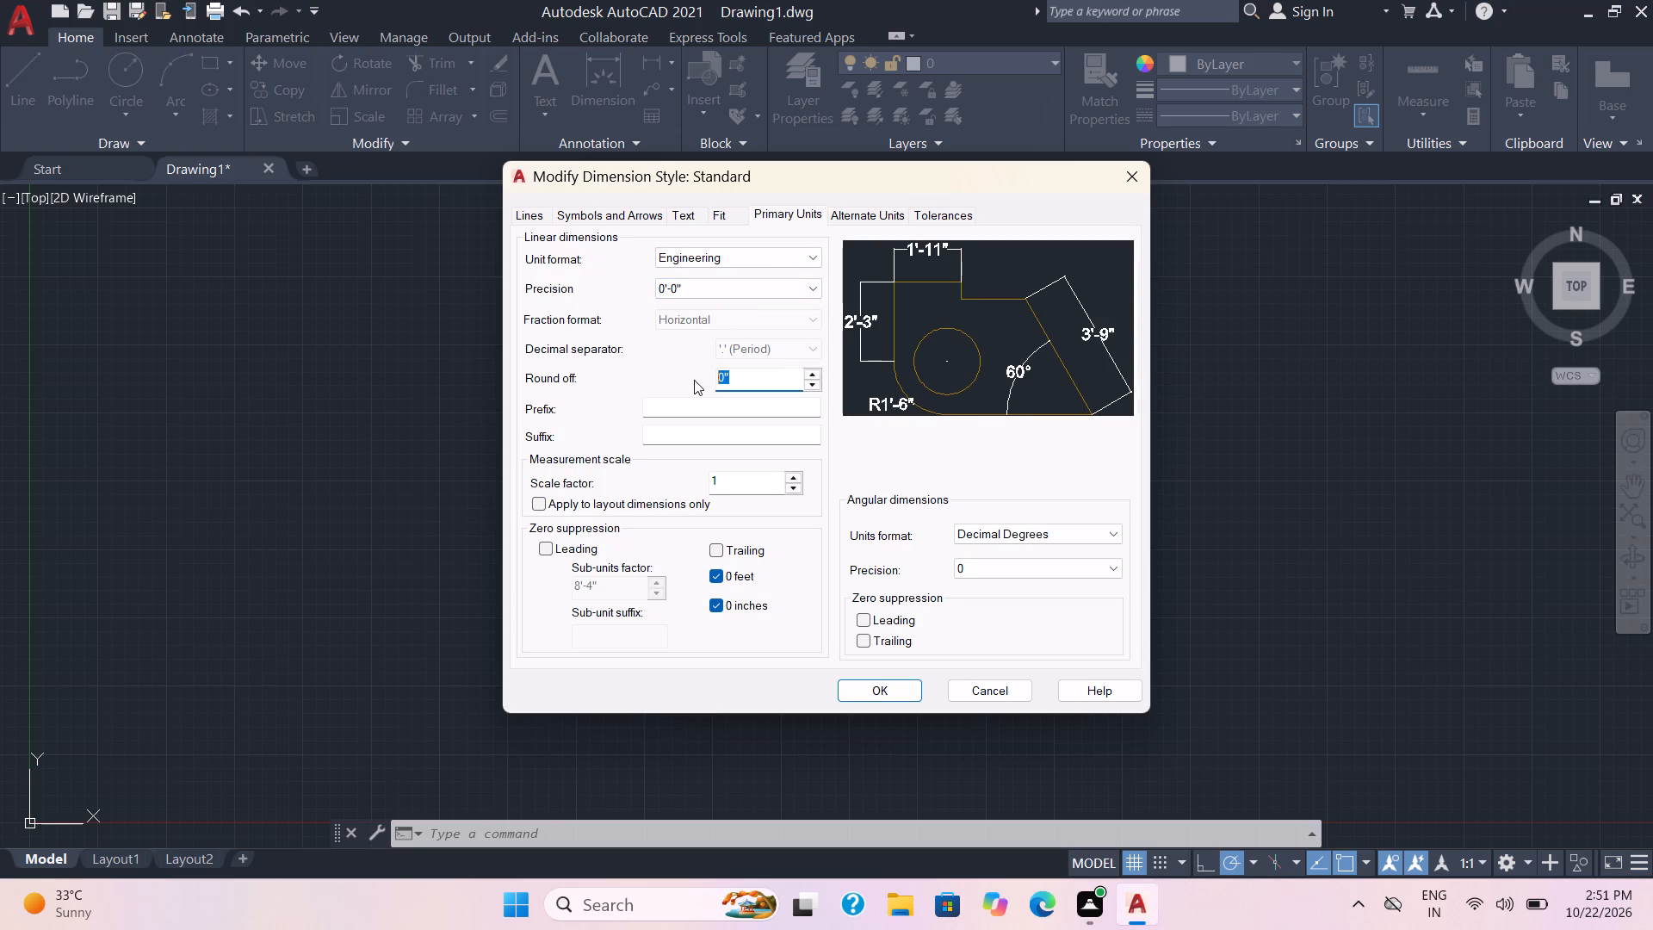
pyautogui.press('6')
pyautogui.press('Return')
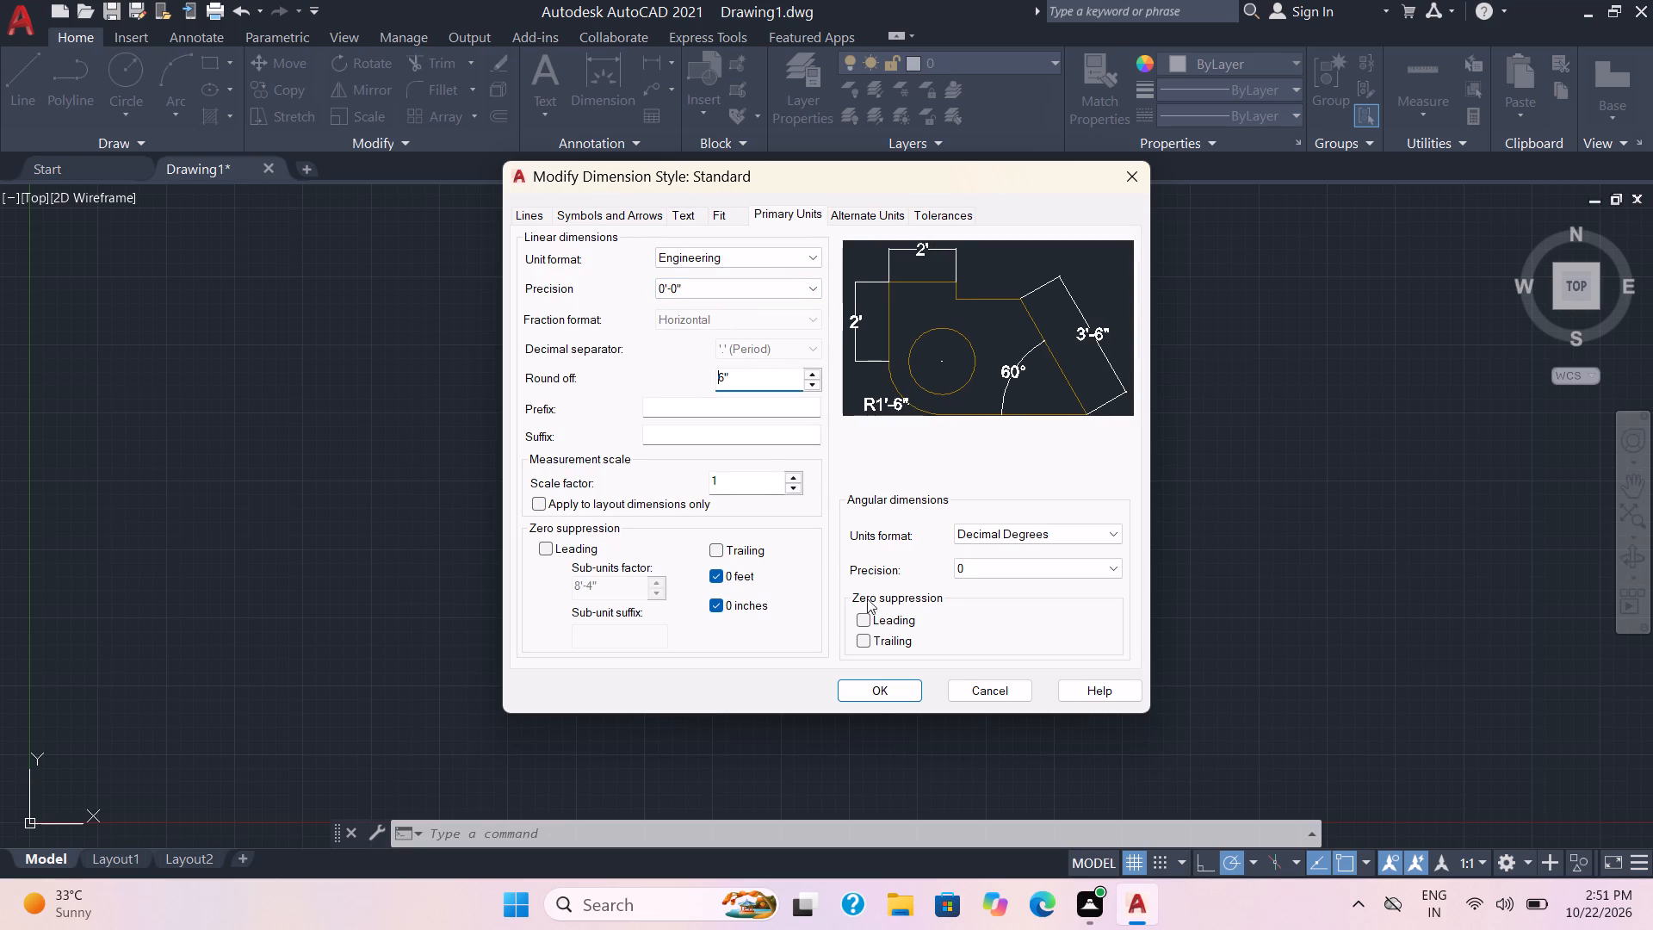
pyautogui.click(879, 699)
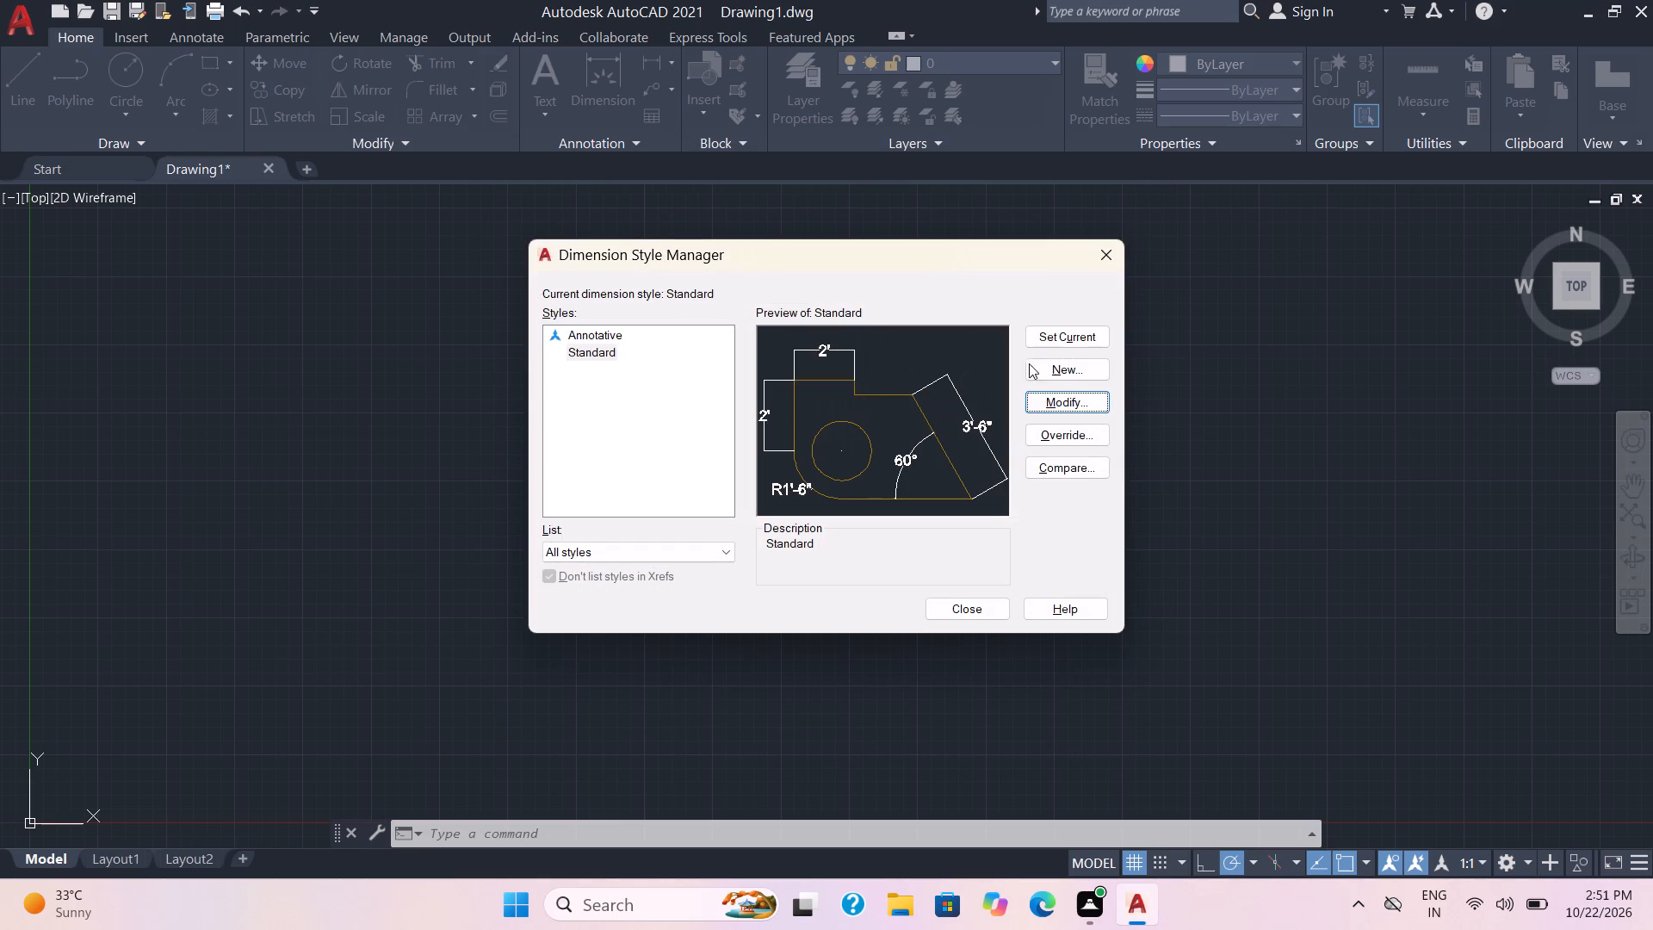
pyautogui.click(1042, 336)
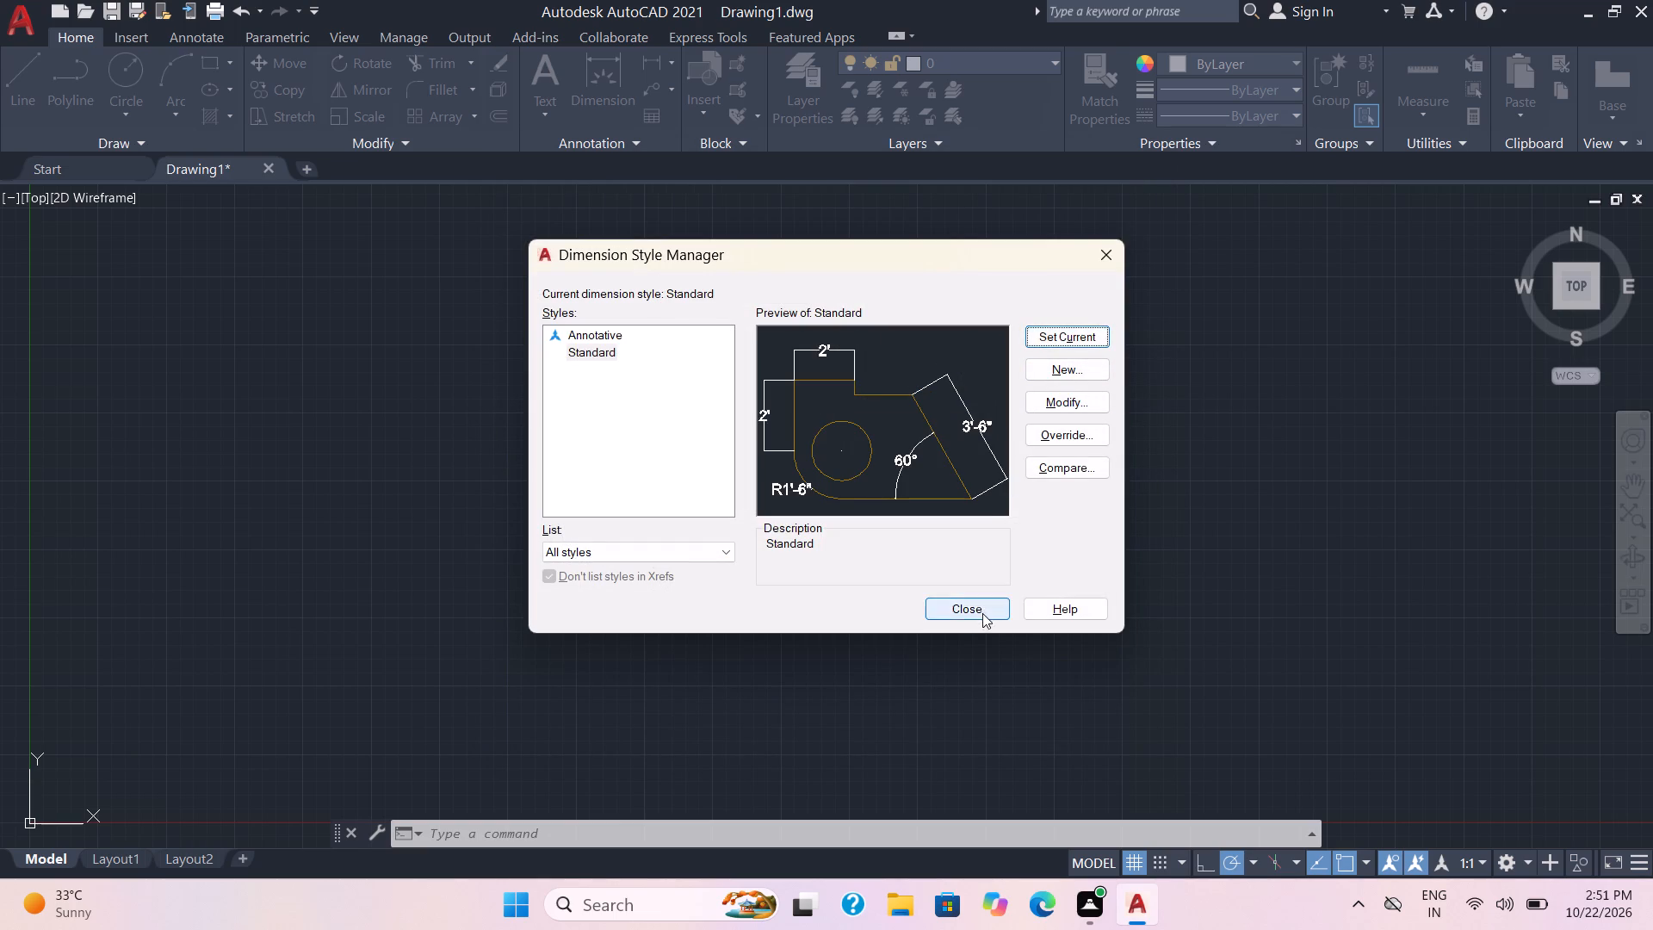
pyautogui.click(981, 610)
# Draw a rectangle 40' long and 50' wide by its dimensions, placed just above the origin.
pyautogui.scroll(-2, 617, 517)
pyautogui.scroll(2, 617, 517)
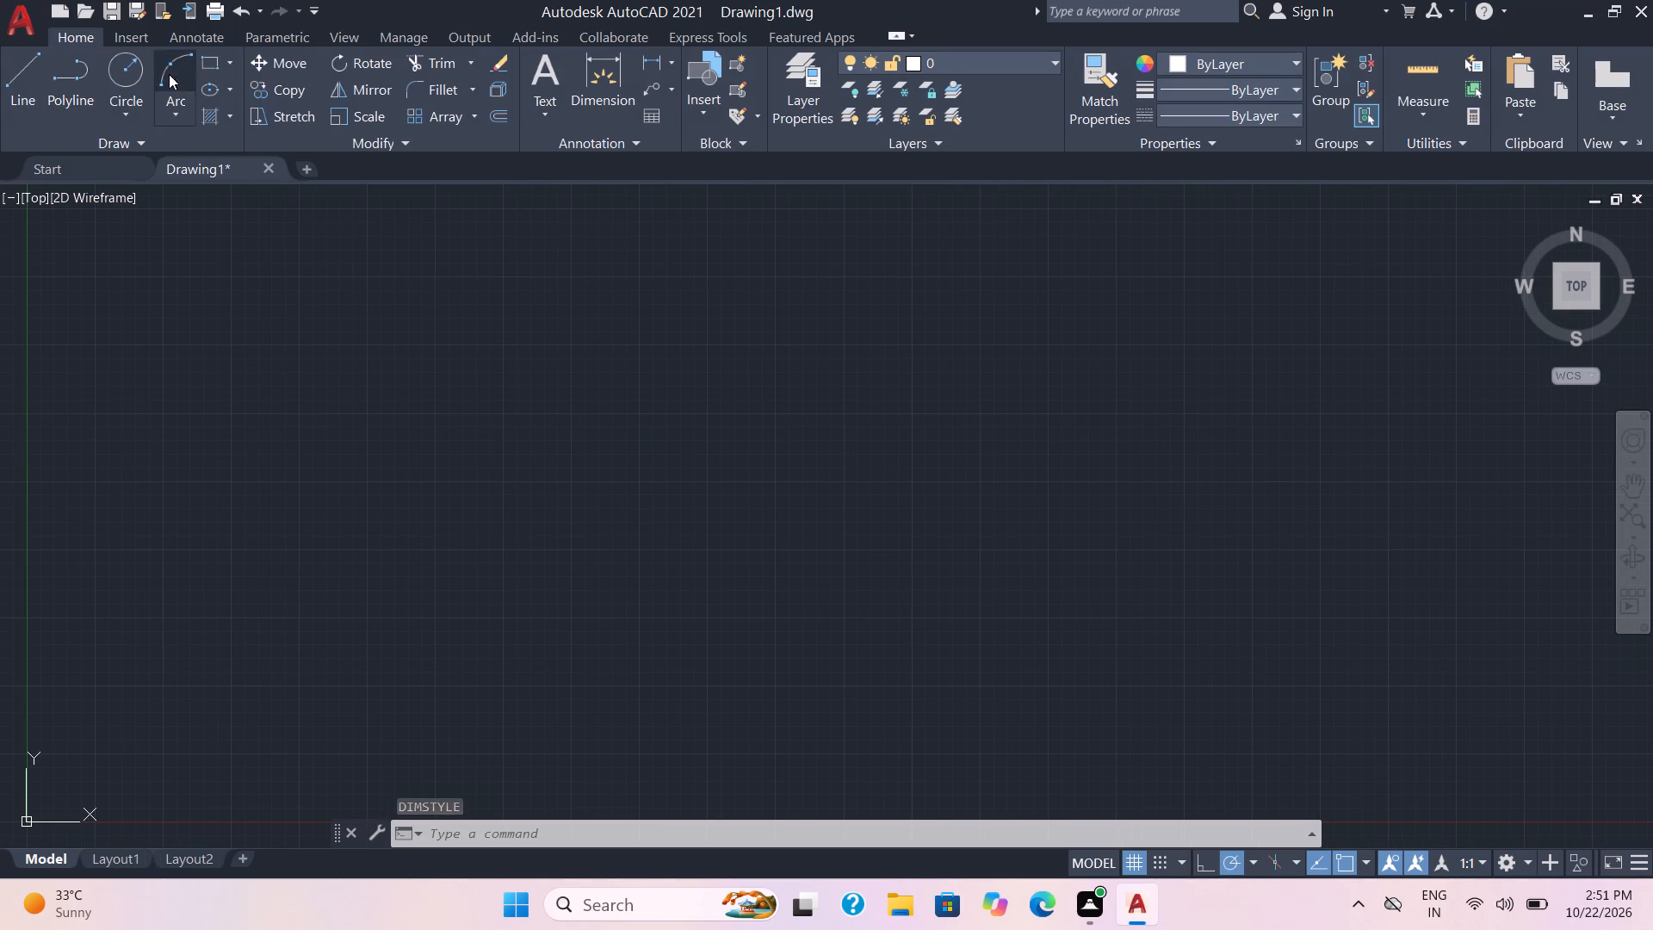
pyautogui.click(214, 64)
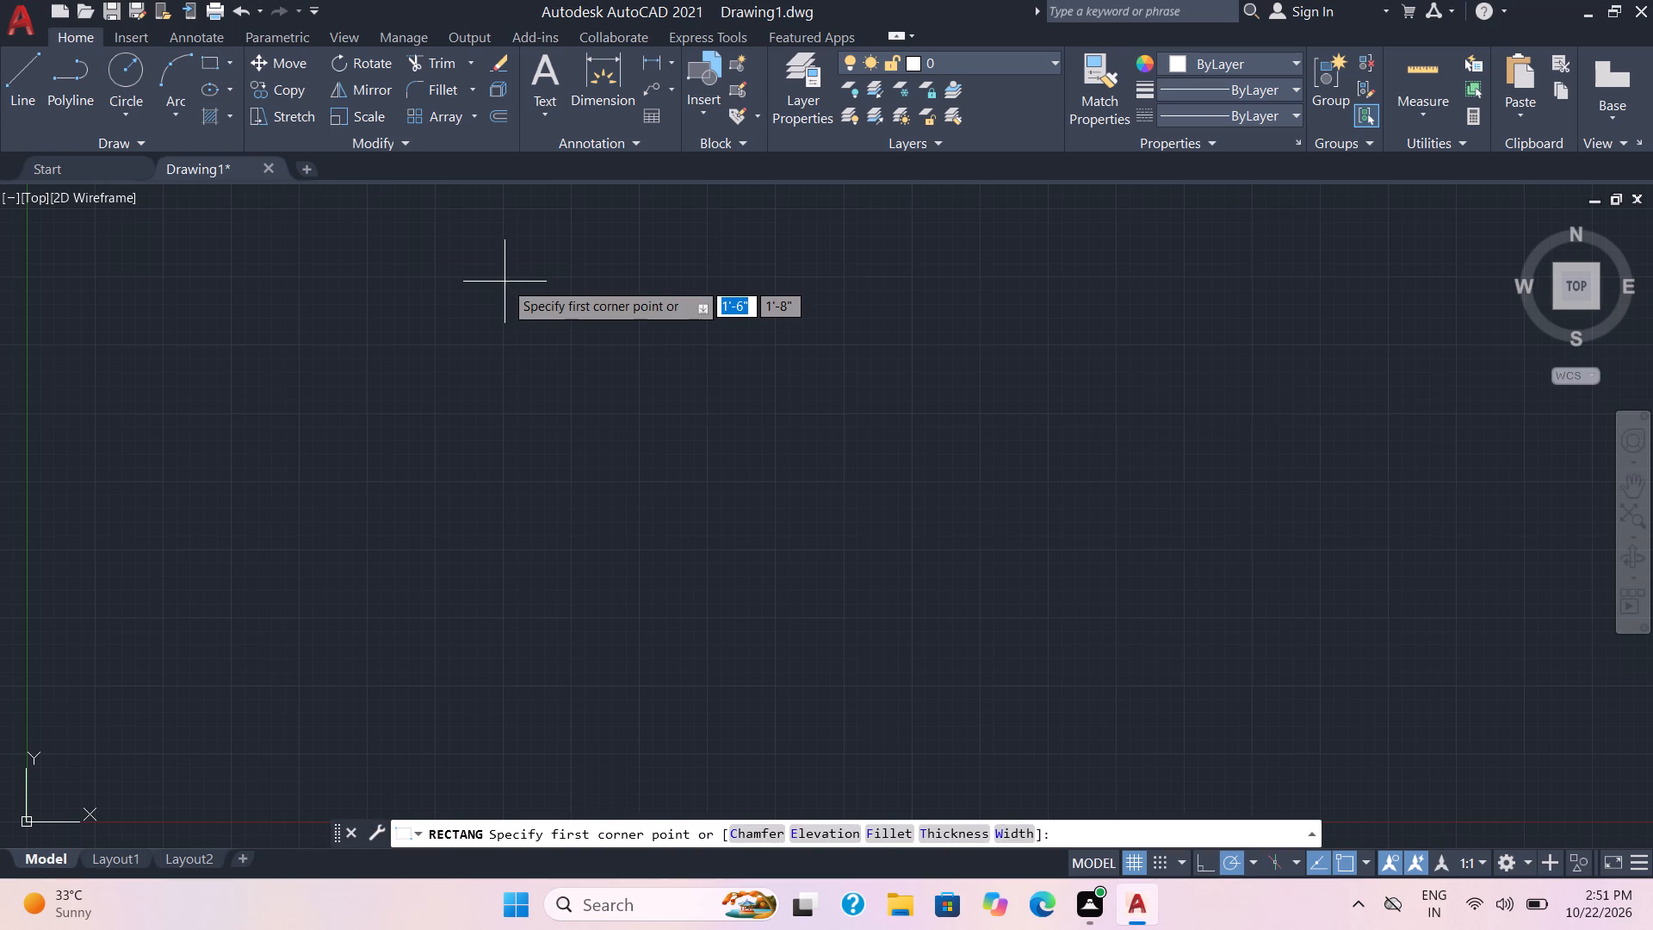
pyautogui.click(461, 224)
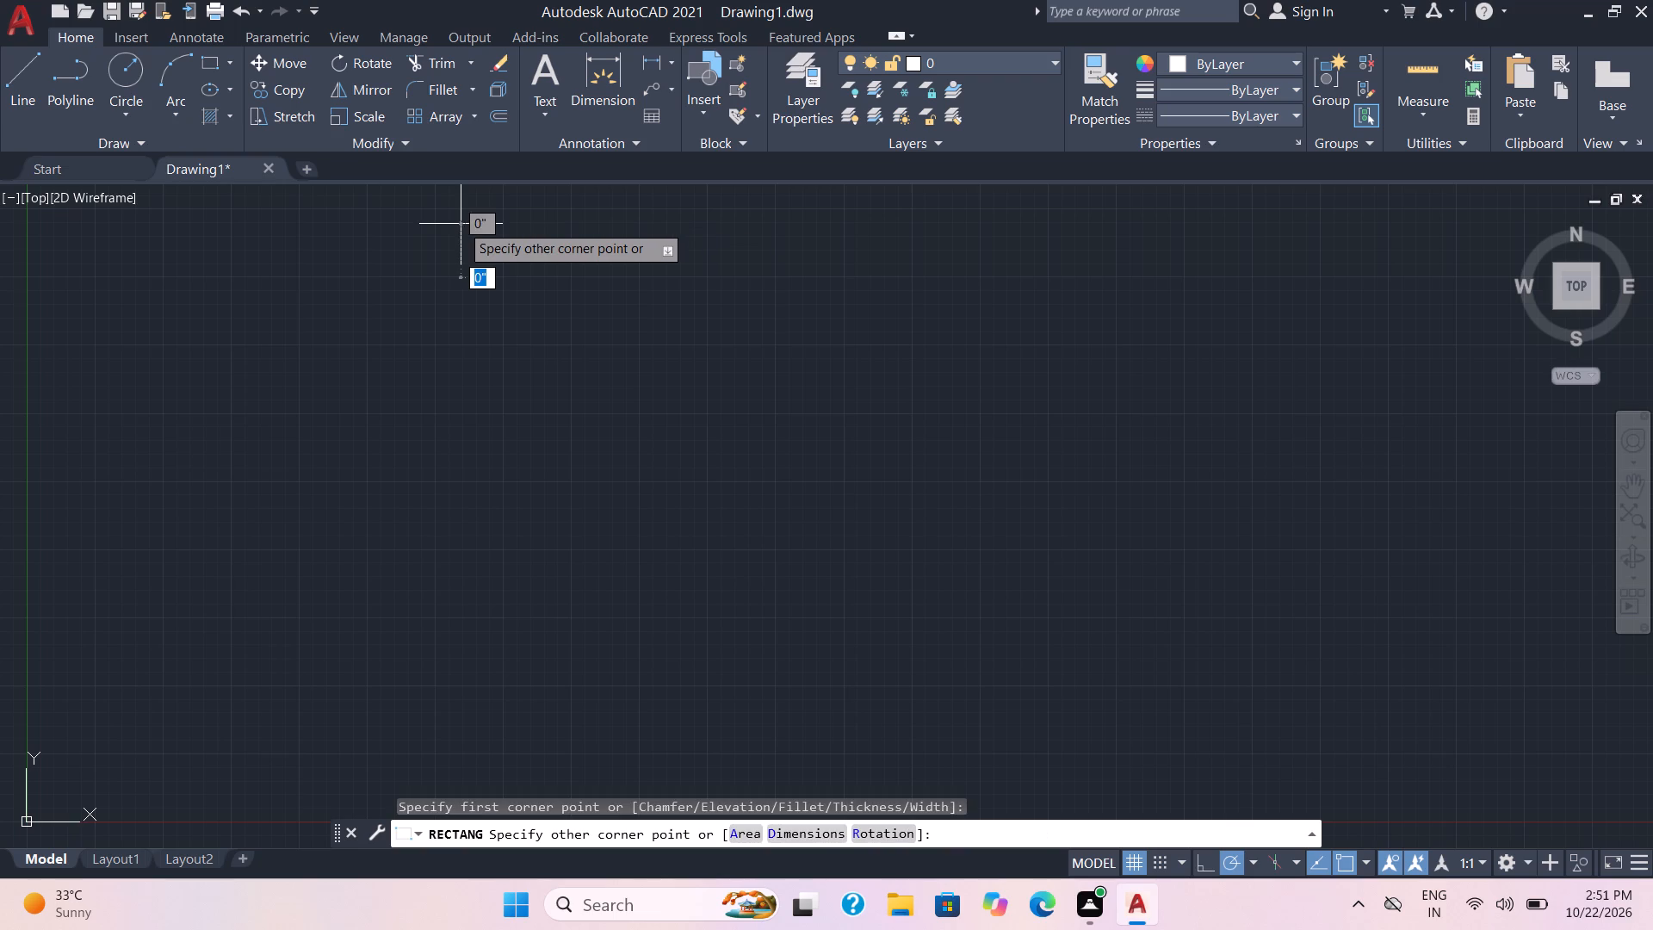
pyautogui.press('d')
pyautogui.press('Return')
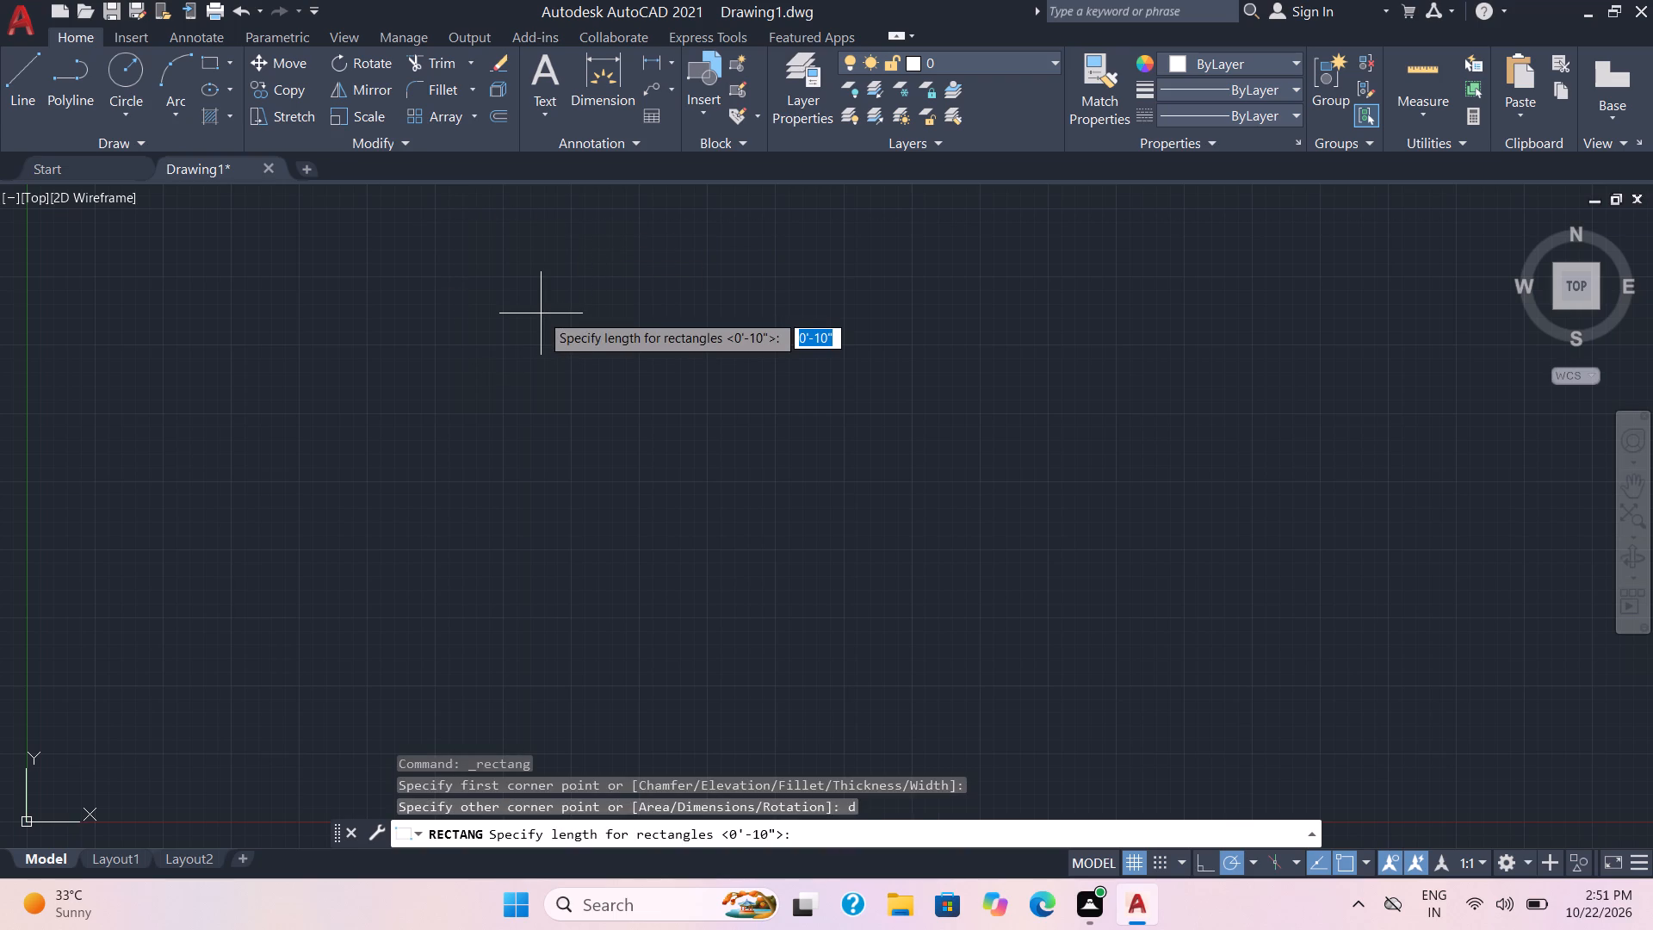
pyautogui.write('40')
pyautogui.press("'")
pyautogui.press('Return')
pyautogui.press('5')
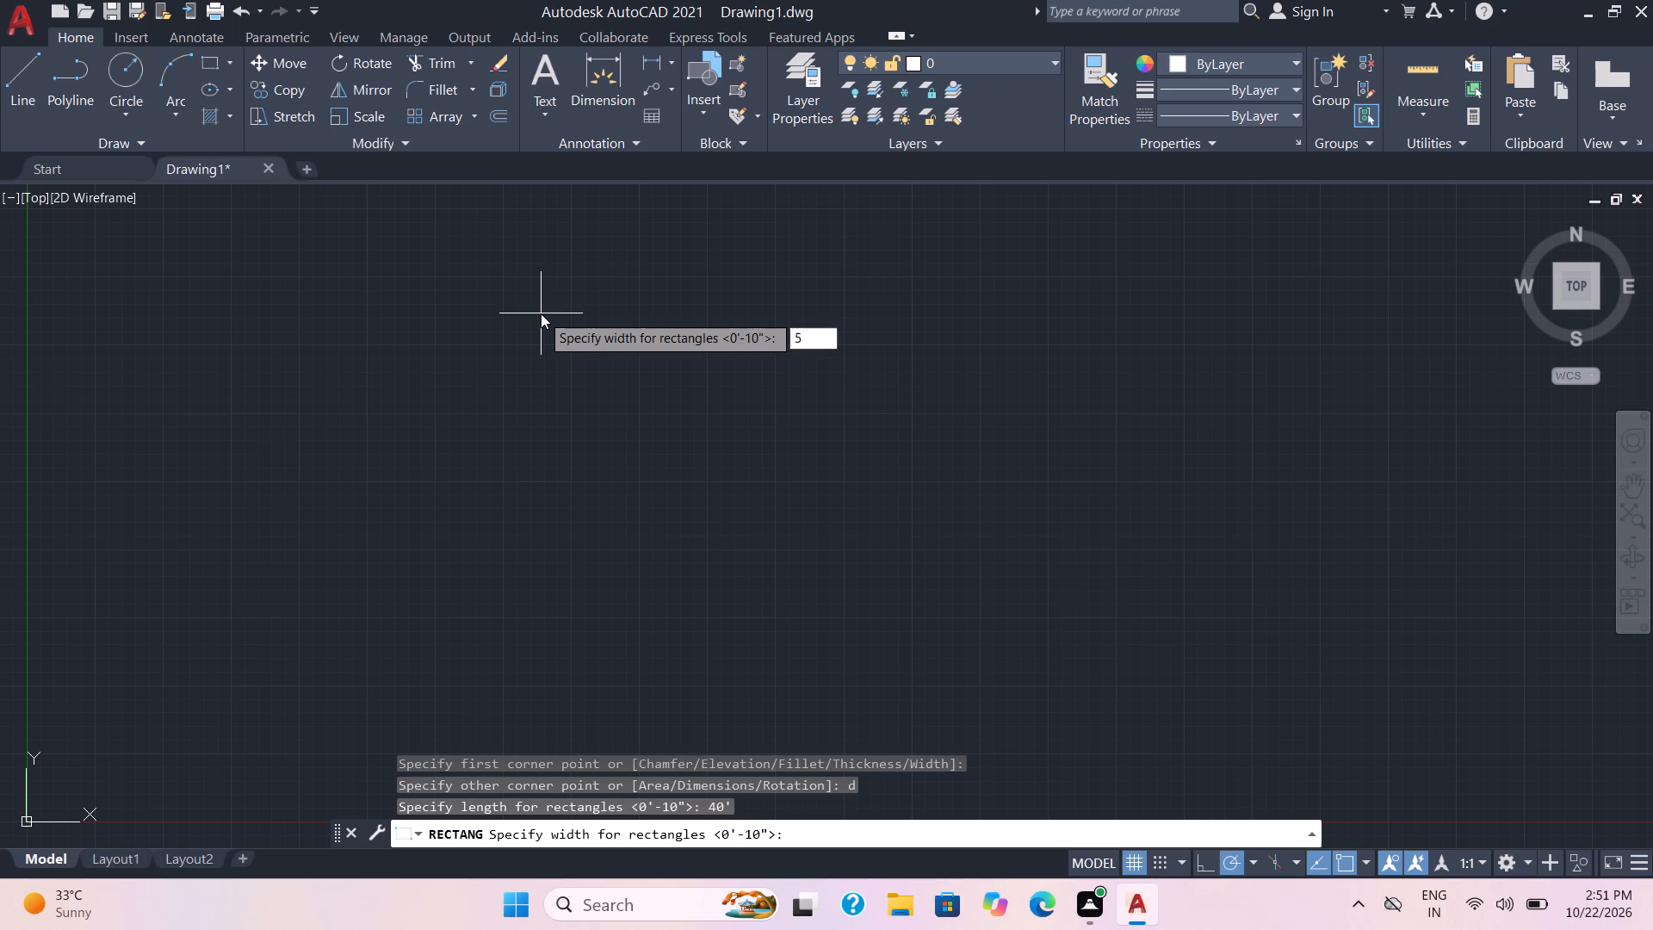
pyautogui.press('0')
pyautogui.press("'")
pyautogui.press('Return')
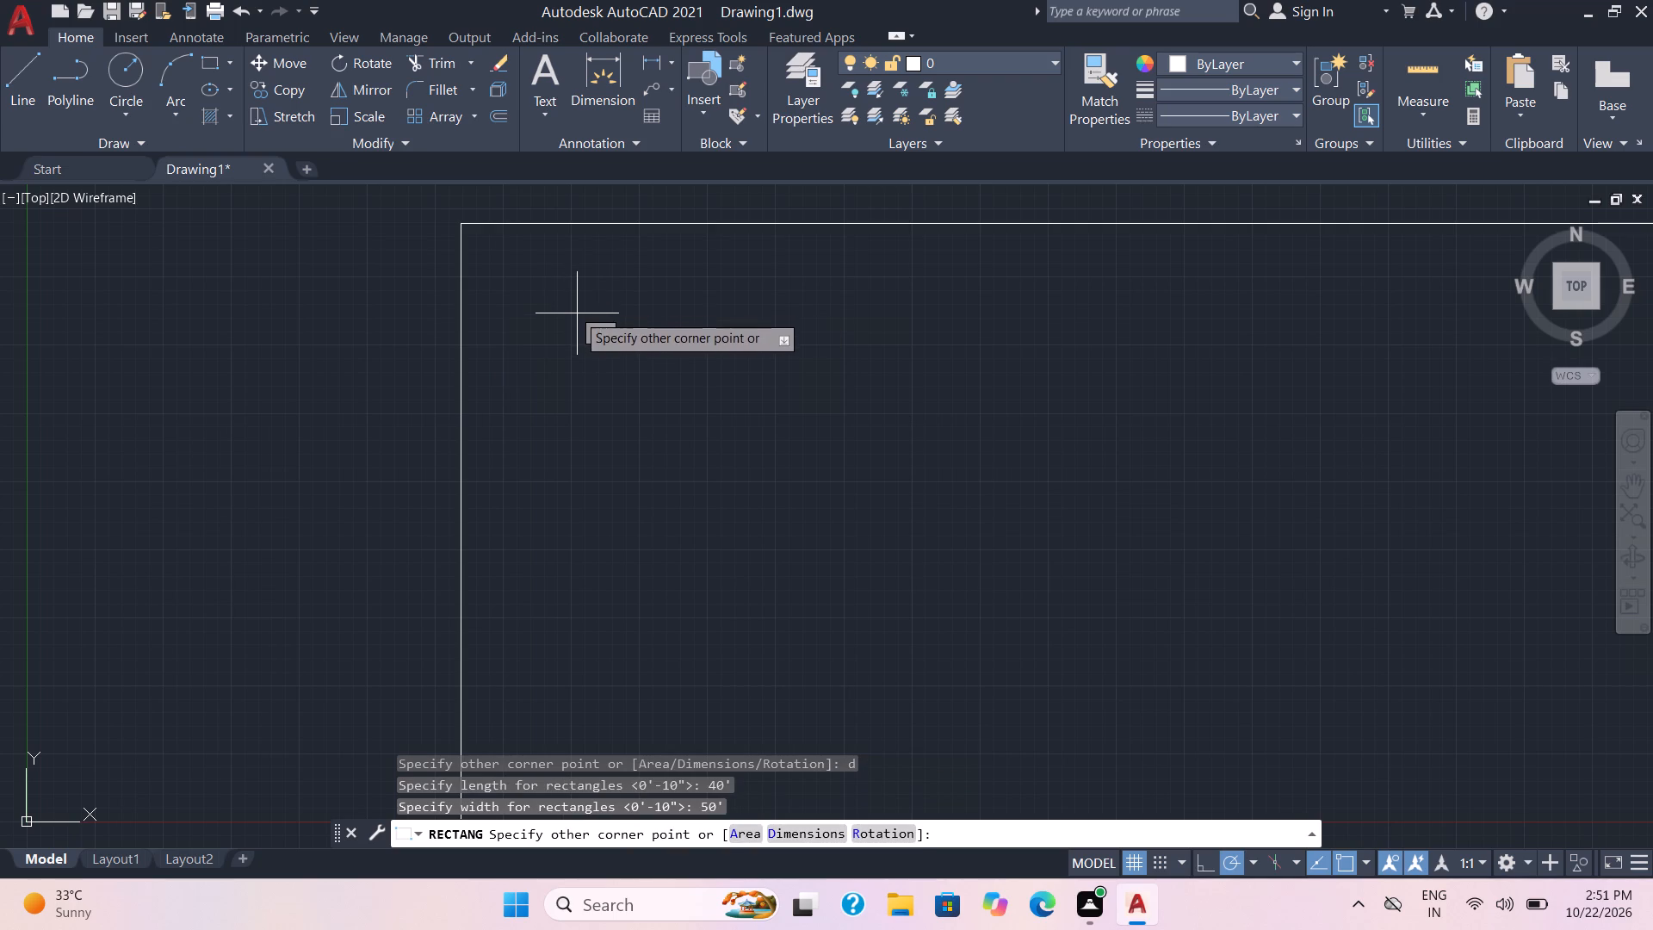
pyautogui.click(593, 190)
# Rotate the rectangle 90° about its upper-right corner so that its longer side runs horizontally.
pyautogui.scroll(-4, 622, 255)
pyautogui.scroll(-2, 653, 347)
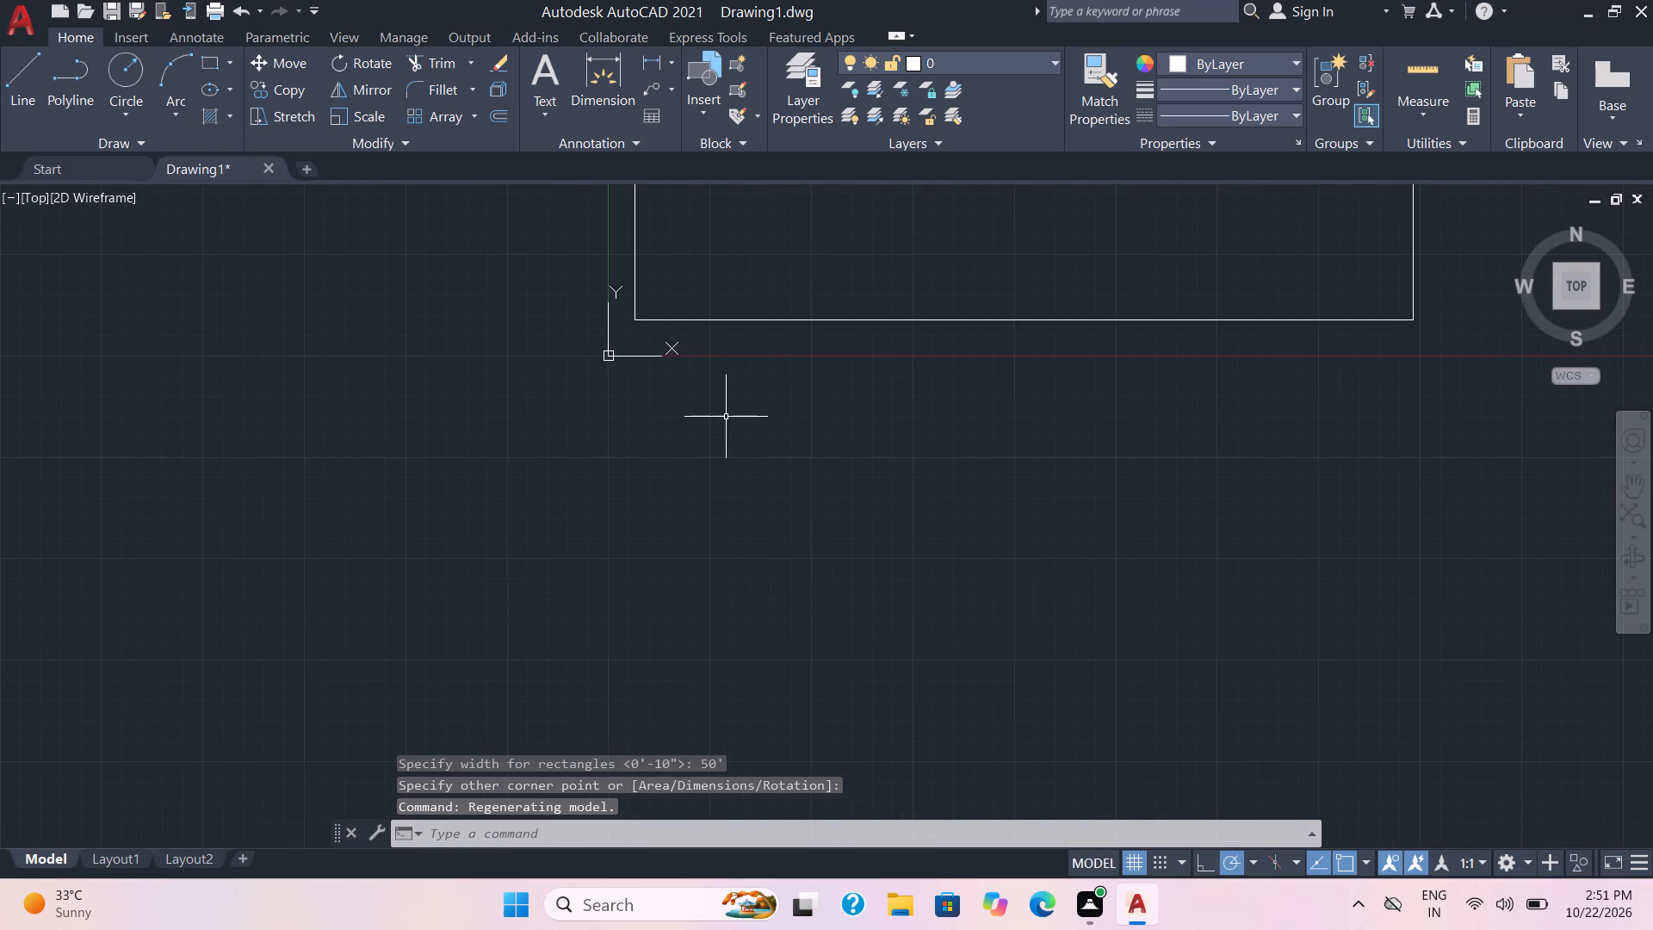
pyautogui.moveTo(730, 419); pyautogui.dragTo(459, 586, button='middle')
pyautogui.scroll(-4, 453, 589)
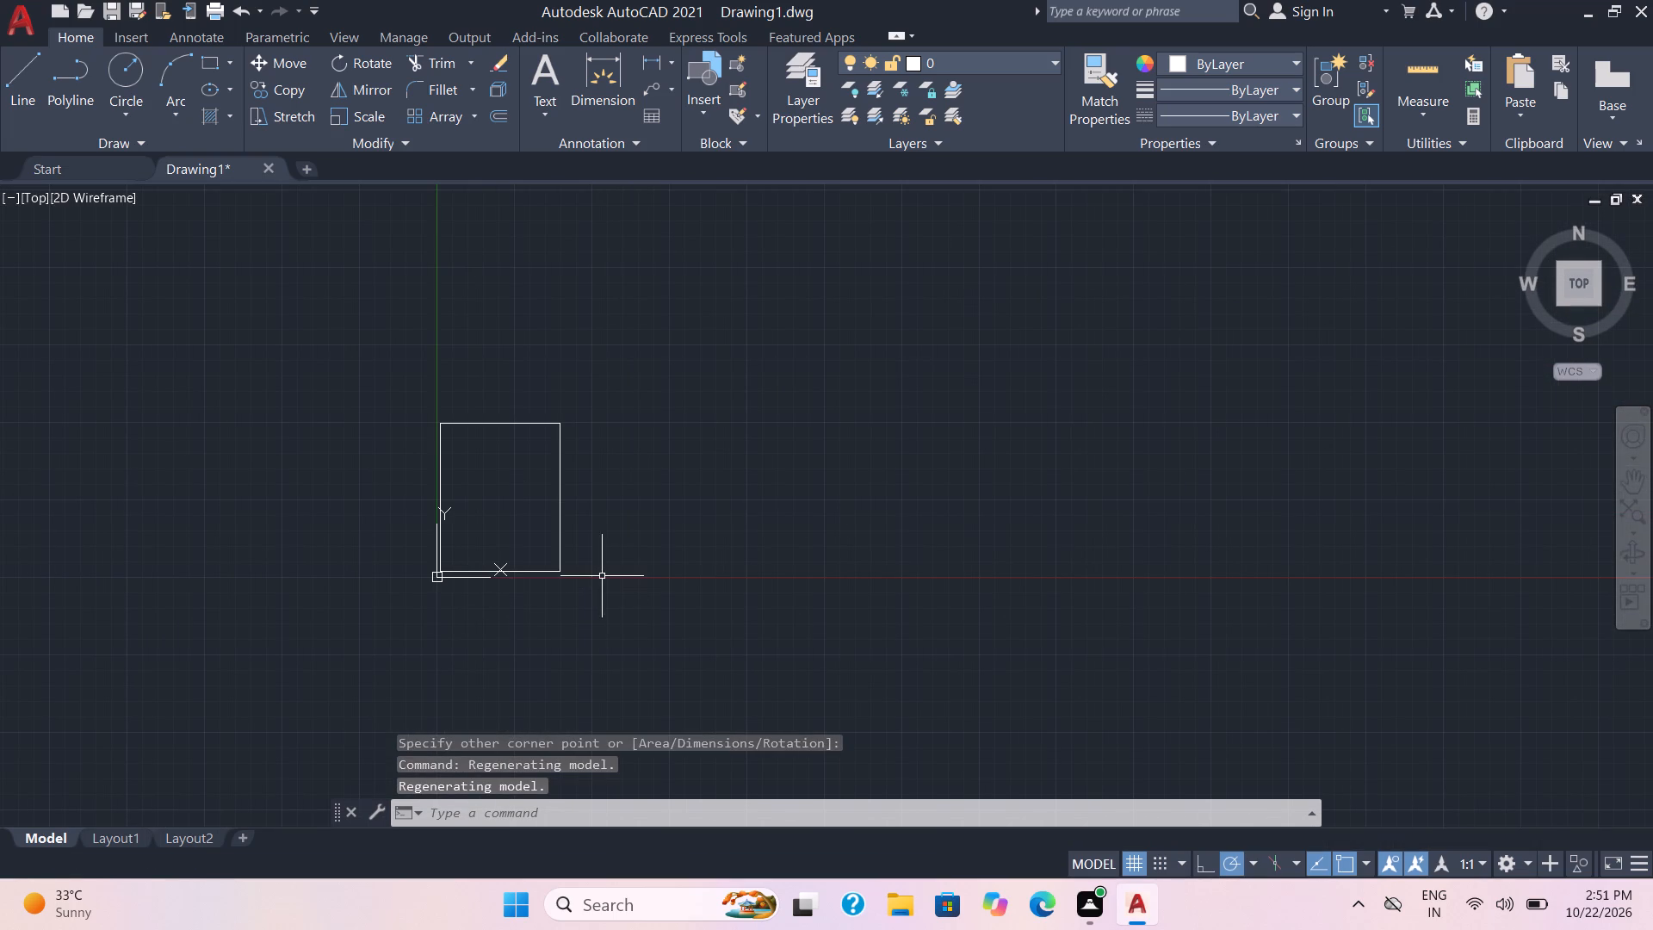
pyautogui.click(600, 574)
pyautogui.click(502, 414)
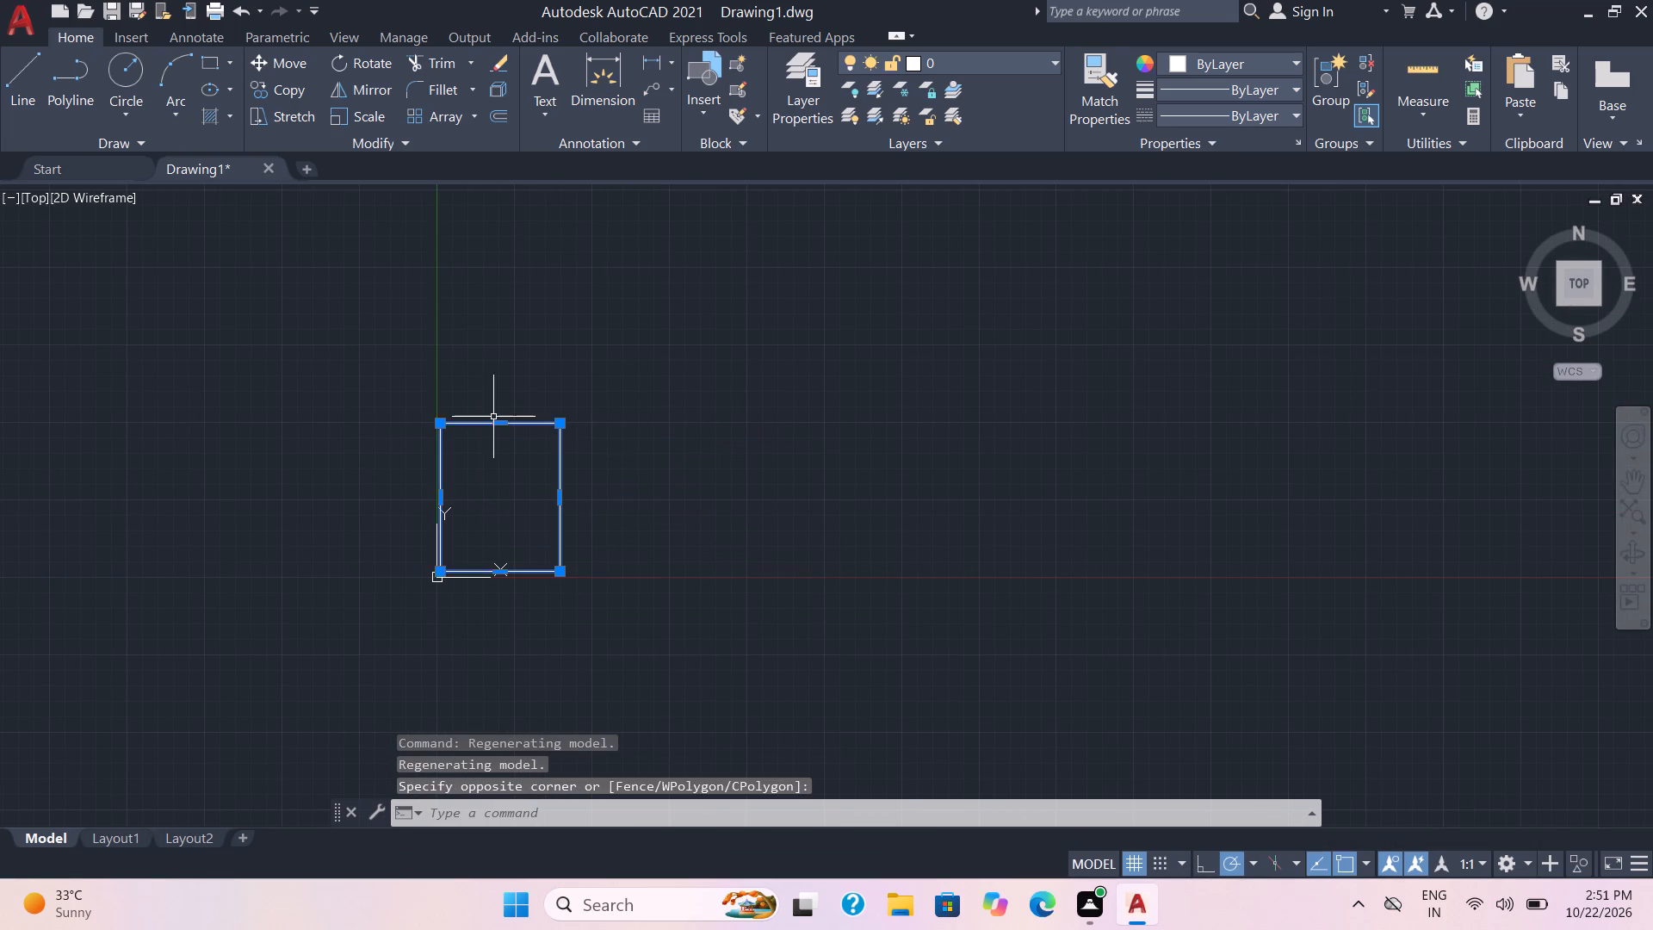
pyautogui.write('ro')
pyautogui.press('Return')
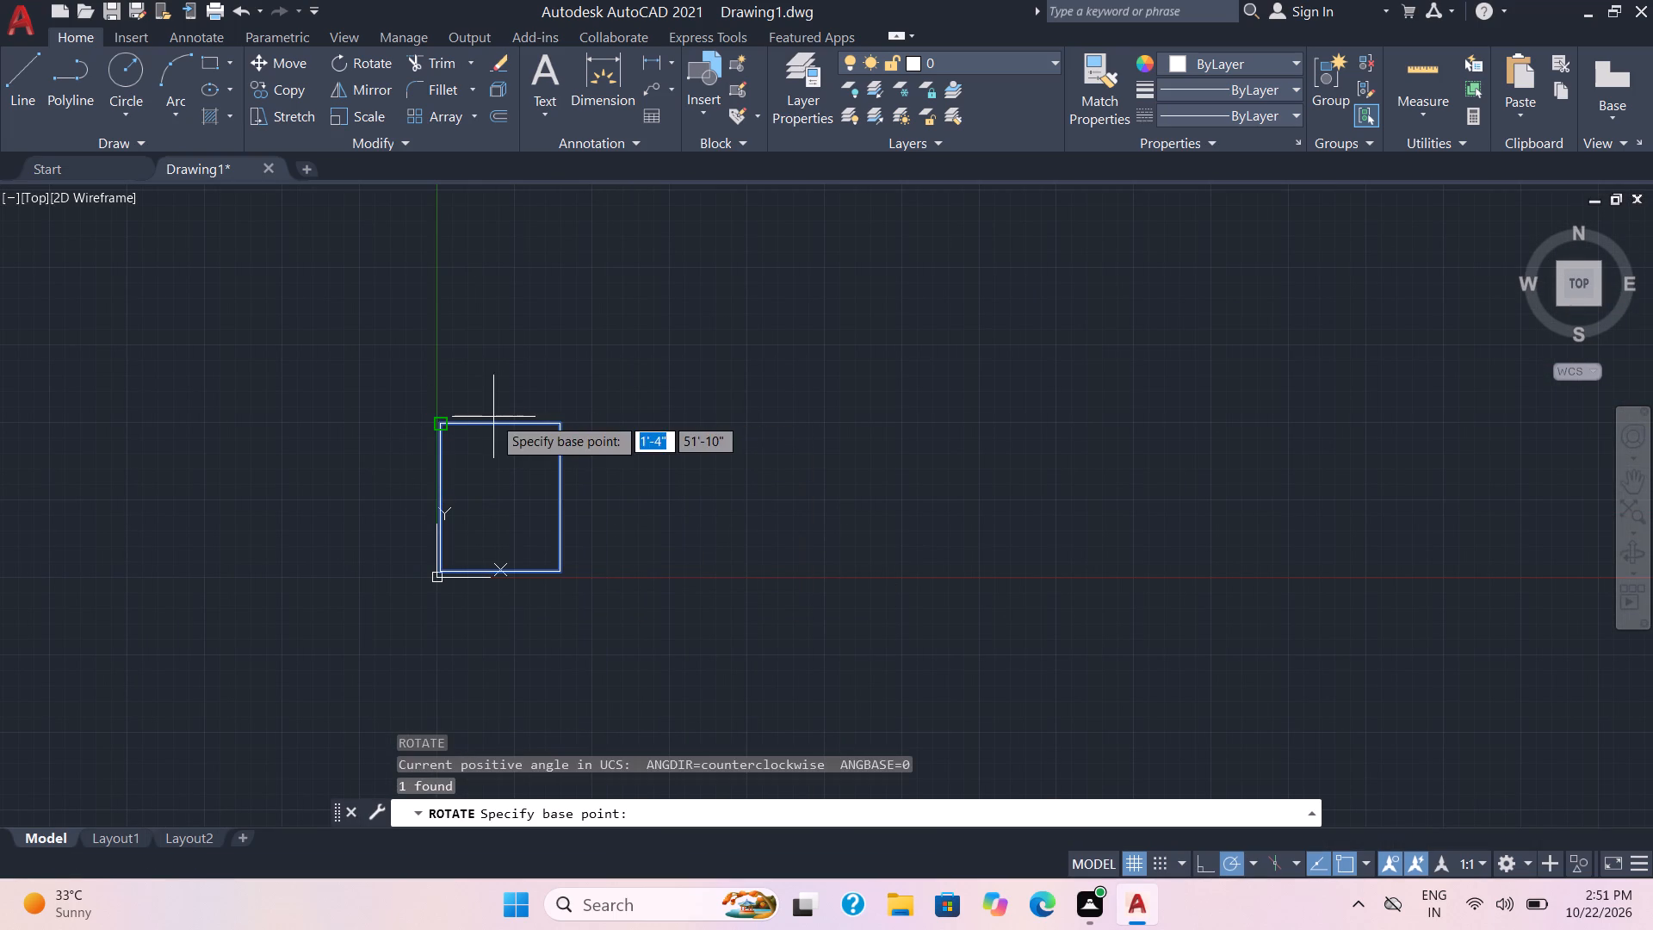
pyautogui.click(560, 422)
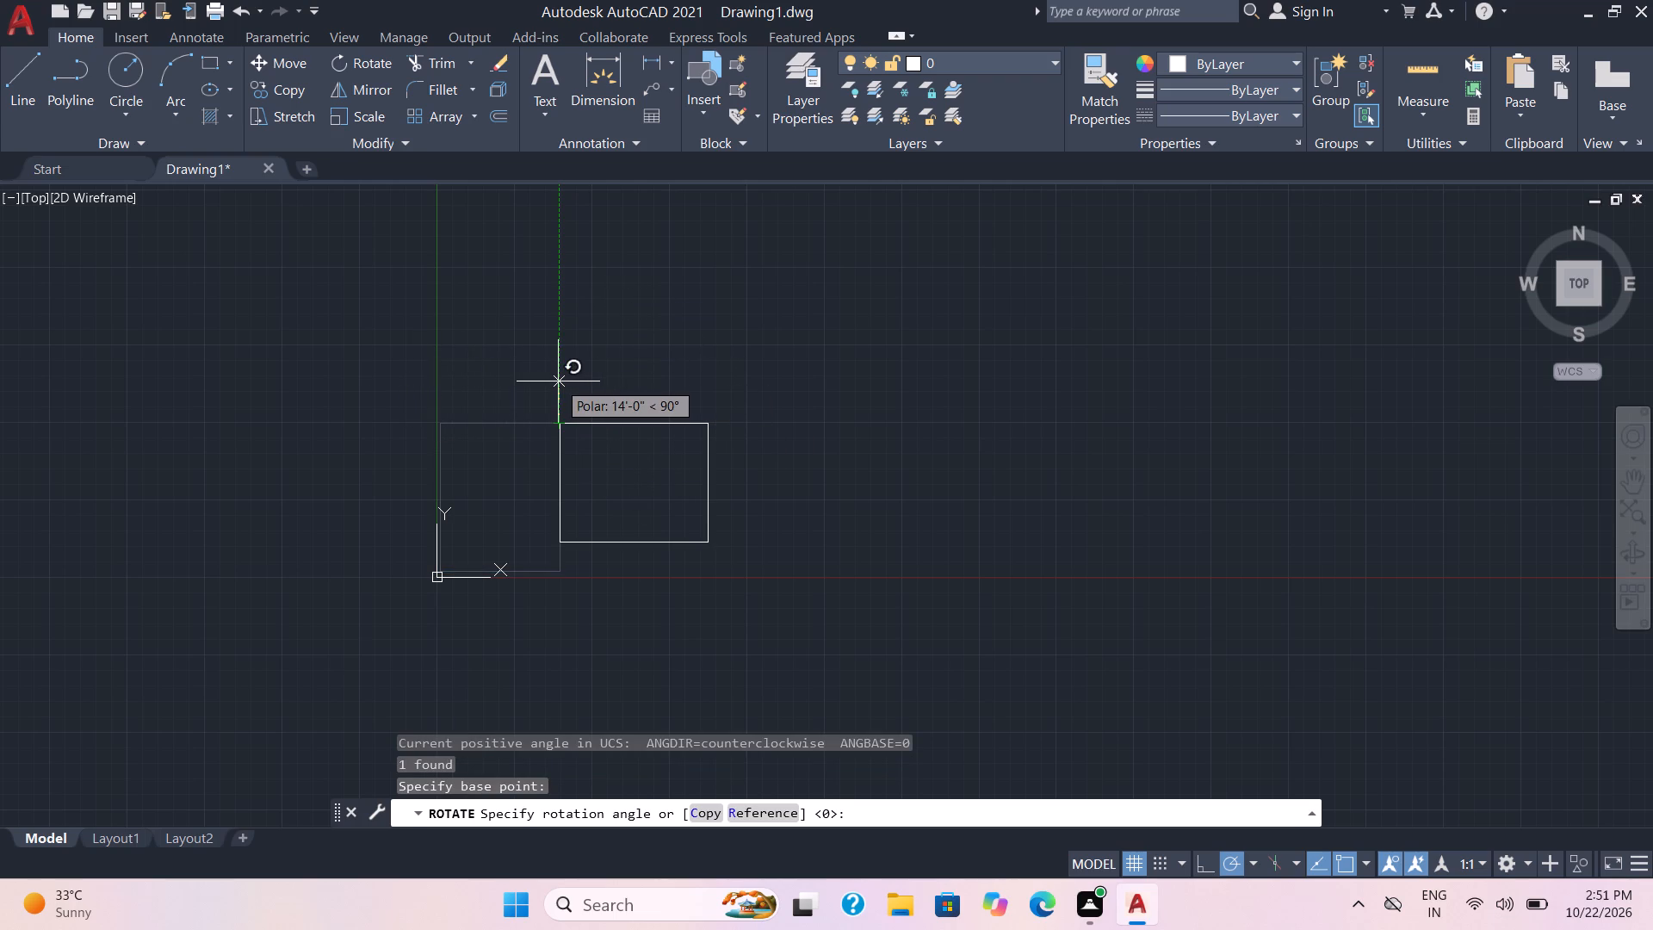
pyautogui.click(558, 381)
# Move the rotated rectangle up and to the right, farther away from the origin.
pyautogui.click(795, 530)
pyautogui.click(639, 462)
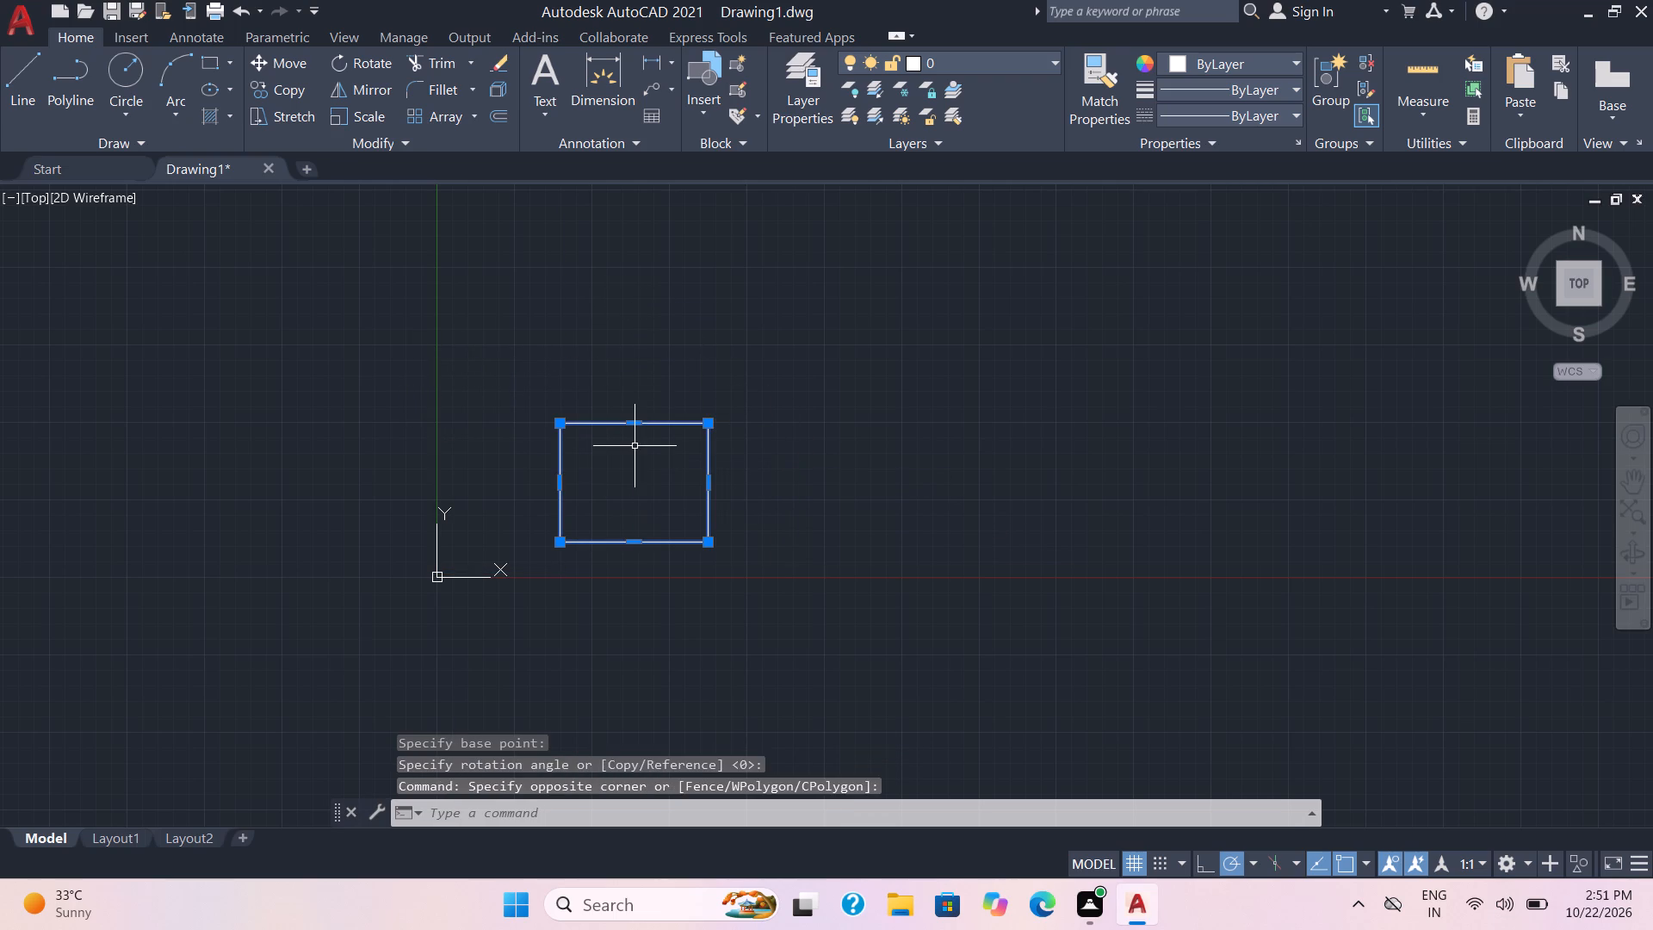
pyautogui.press('m')
pyautogui.press('Return')
pyautogui.click(635, 446)
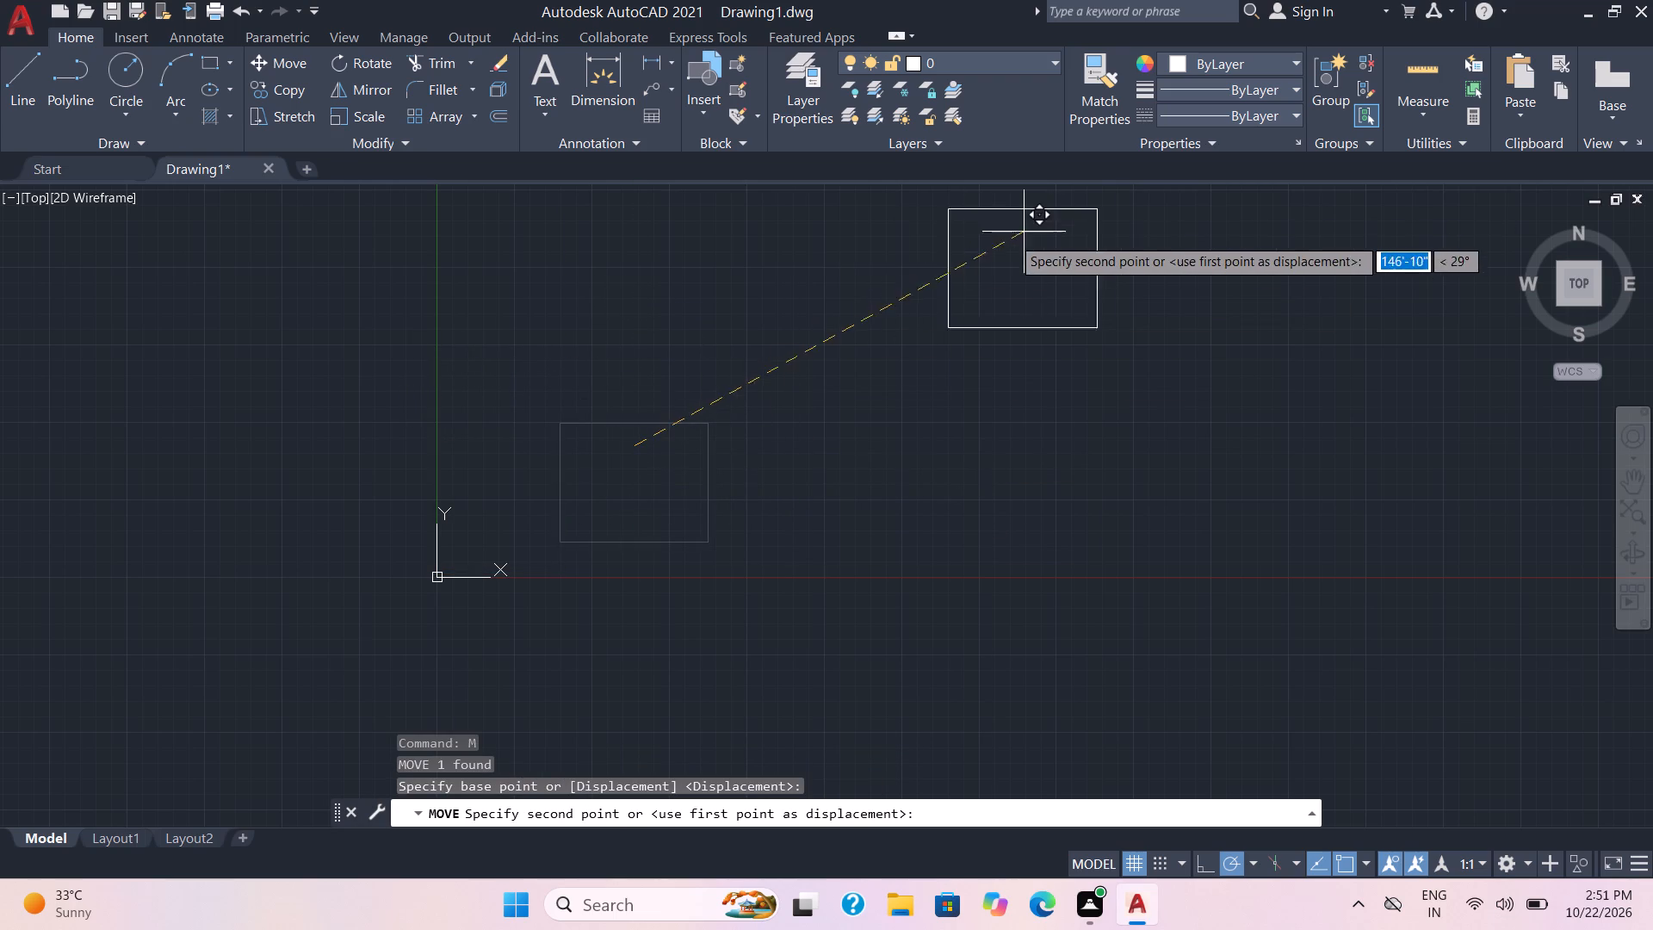
pyautogui.scroll(1, 912, 278)
pyautogui.moveTo(912, 278); pyautogui.dragTo(780, 345, button='middle')
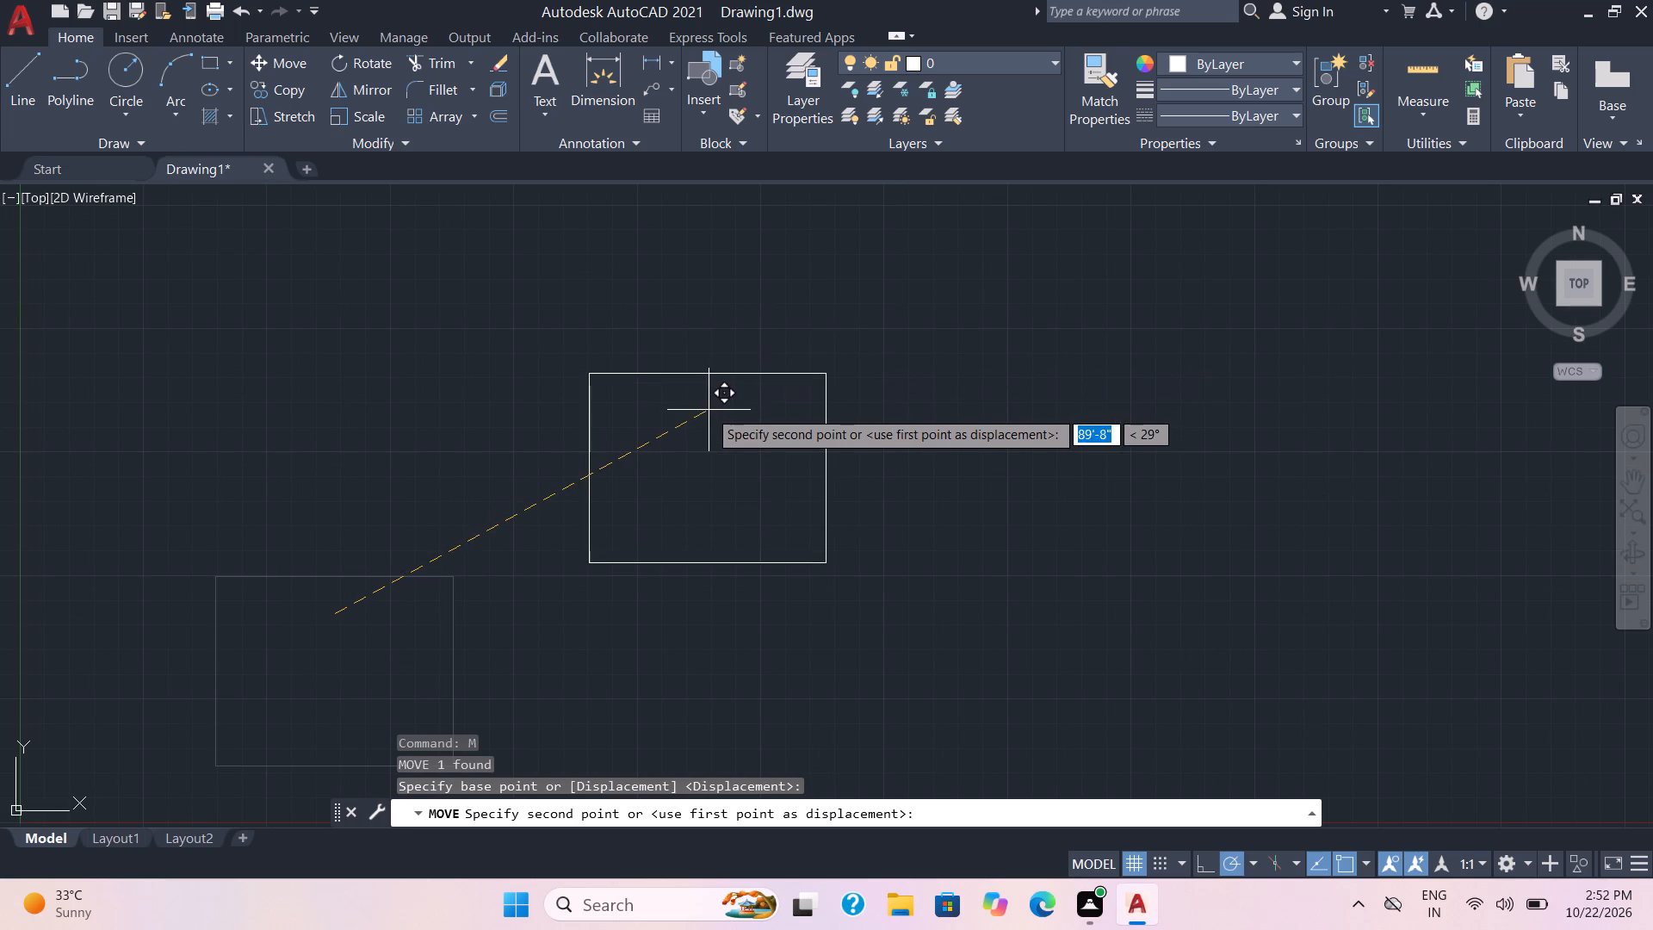
pyautogui.click(729, 393)
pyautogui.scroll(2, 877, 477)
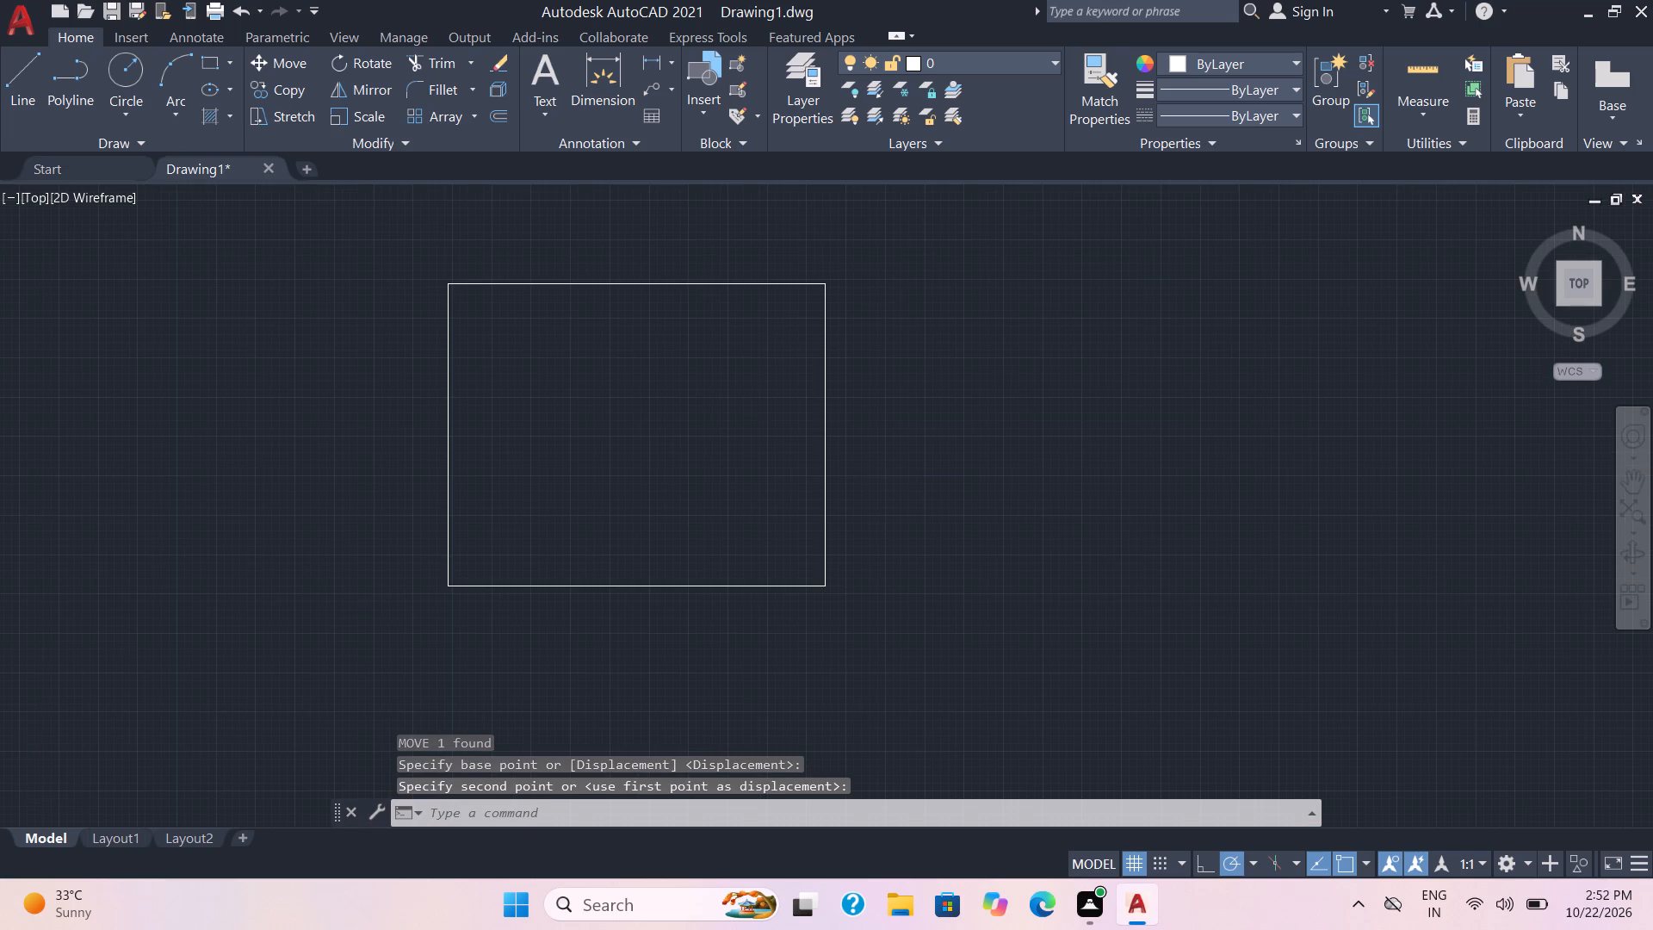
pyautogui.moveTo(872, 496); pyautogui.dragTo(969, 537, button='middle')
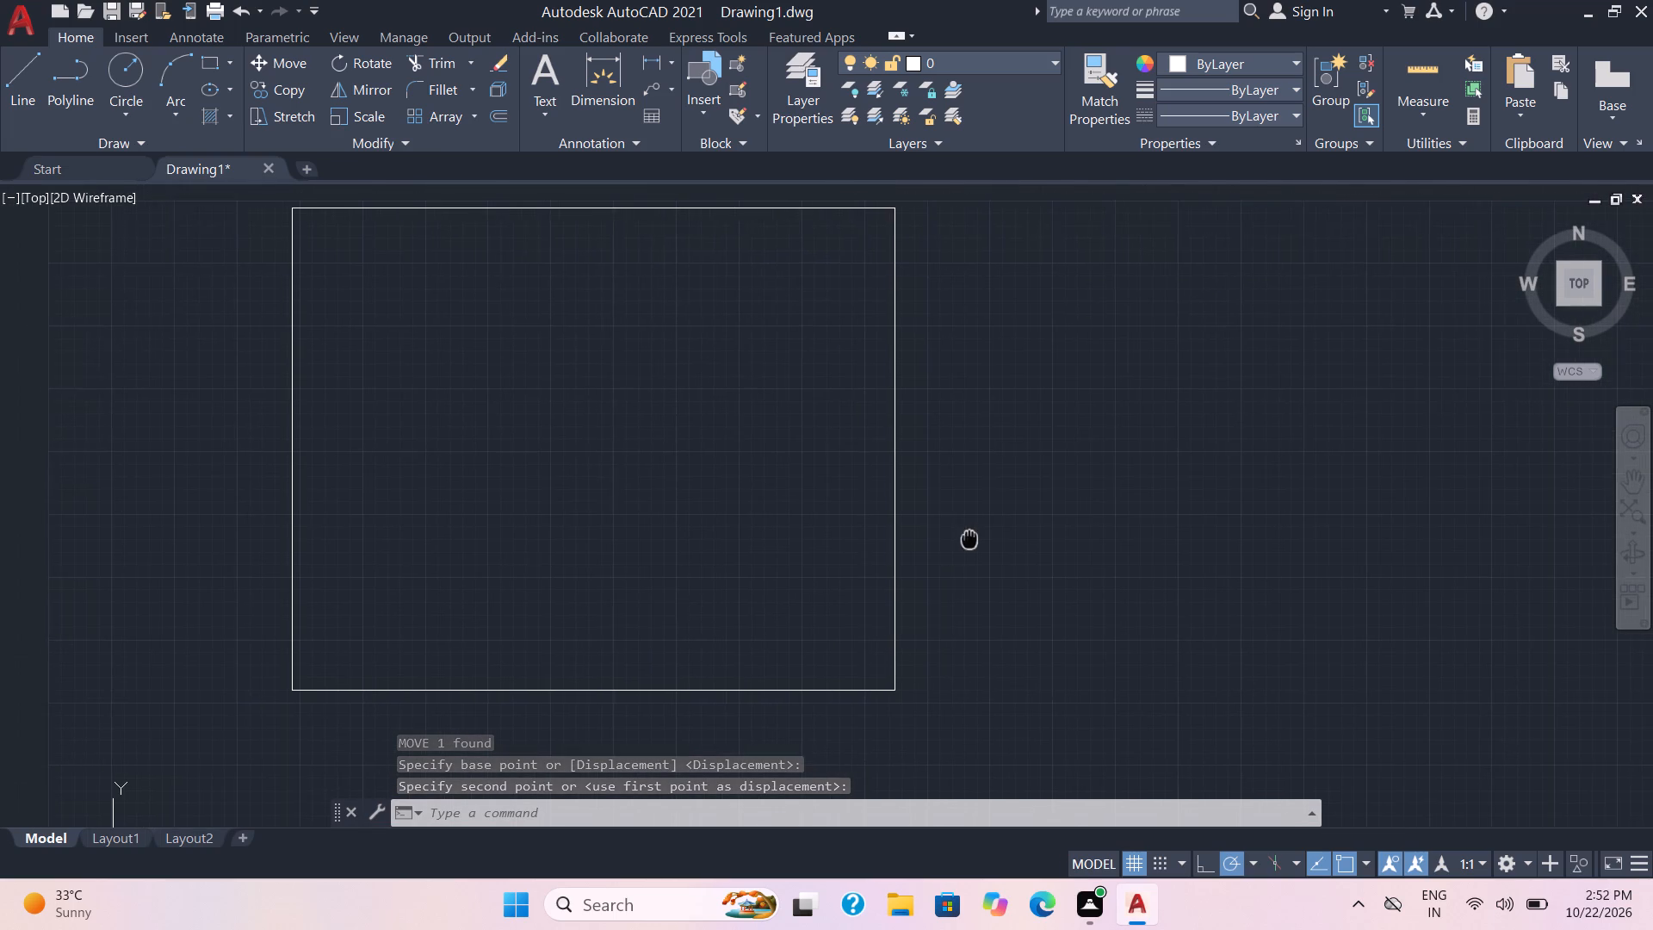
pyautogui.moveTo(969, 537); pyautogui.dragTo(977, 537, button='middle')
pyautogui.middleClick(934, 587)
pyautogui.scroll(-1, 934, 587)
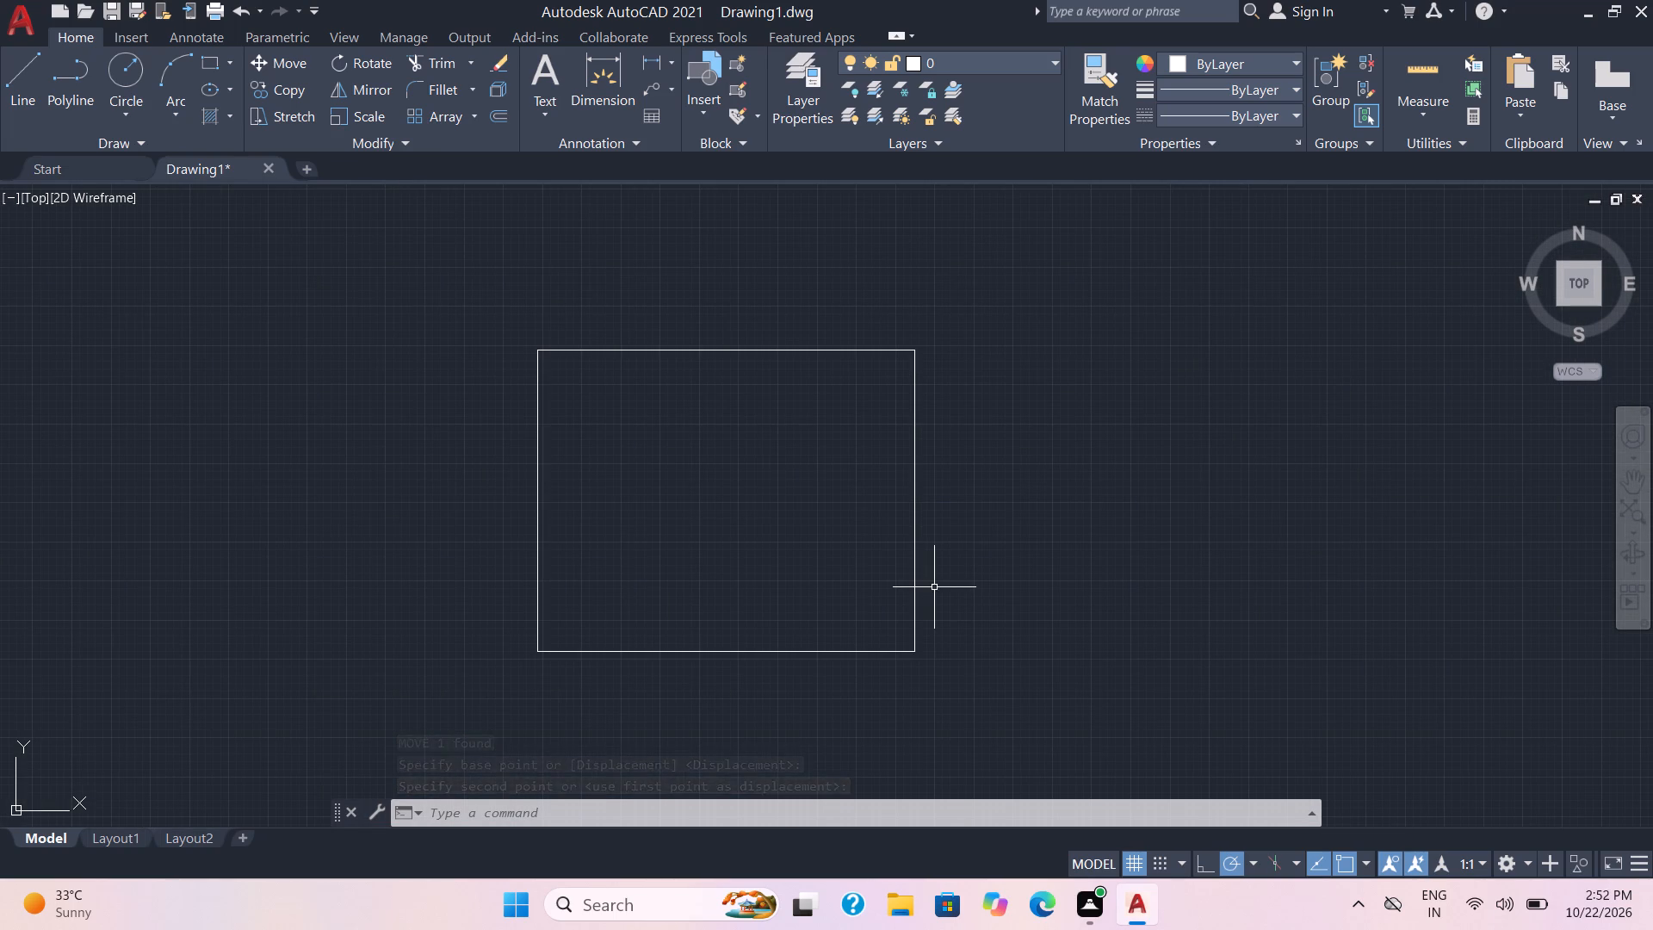
# Offset the rectangle 9" inward to form the inner face of the outer walls.
pyautogui.scroll(1, 934, 587)
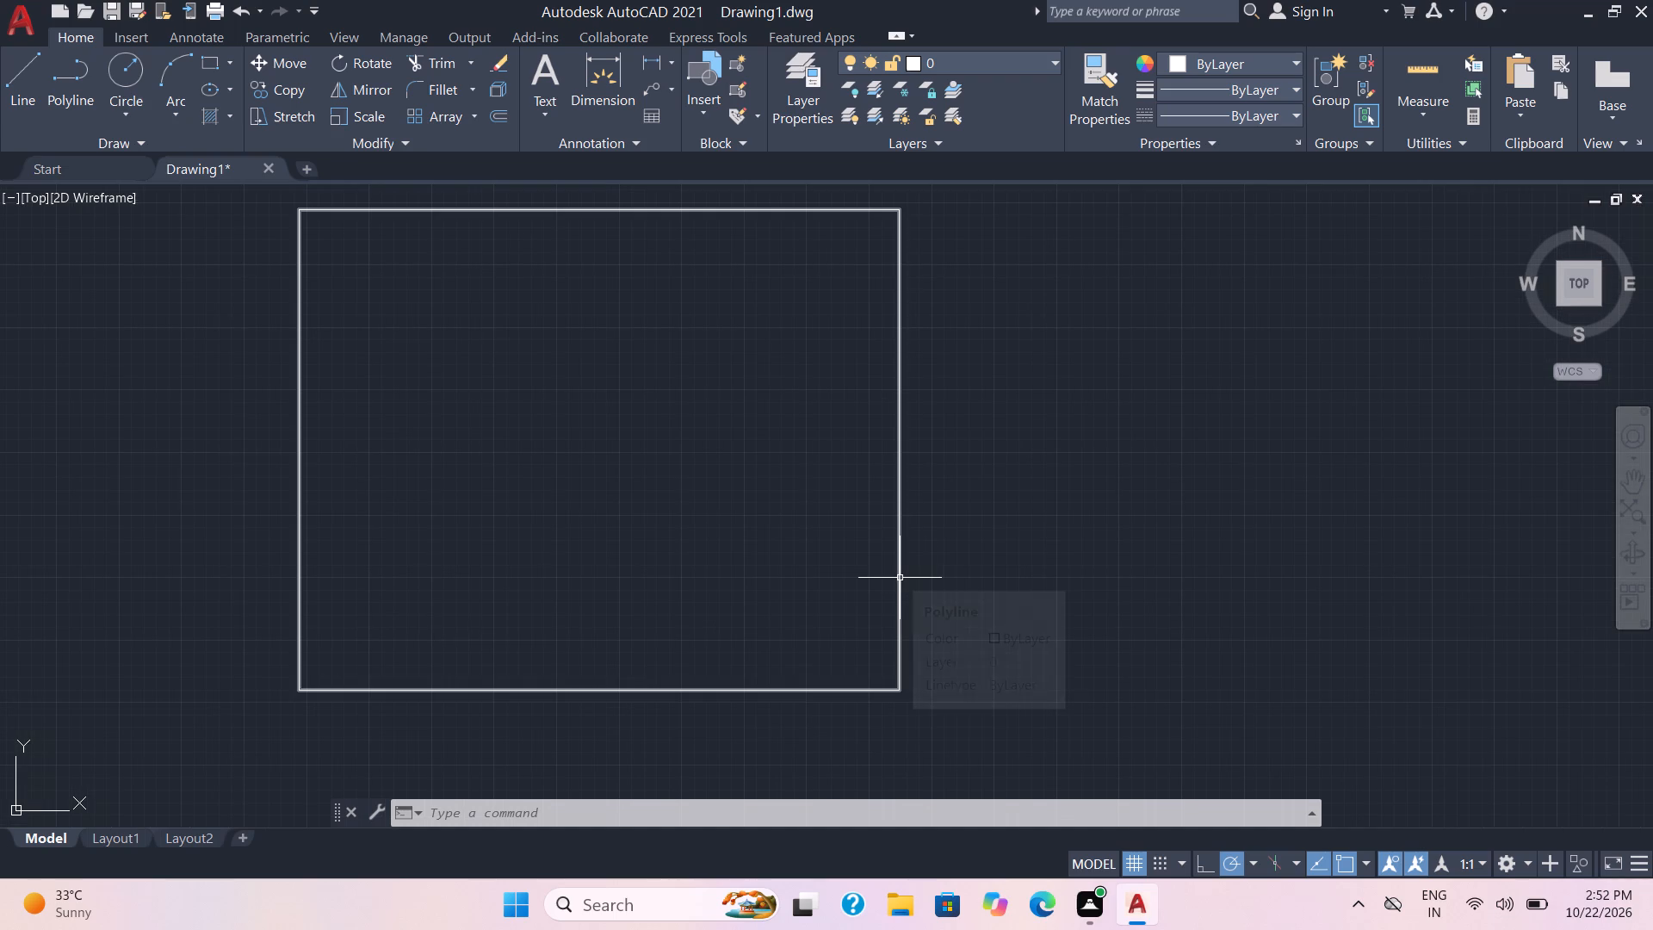
pyautogui.press('o')
pyautogui.press('Return')
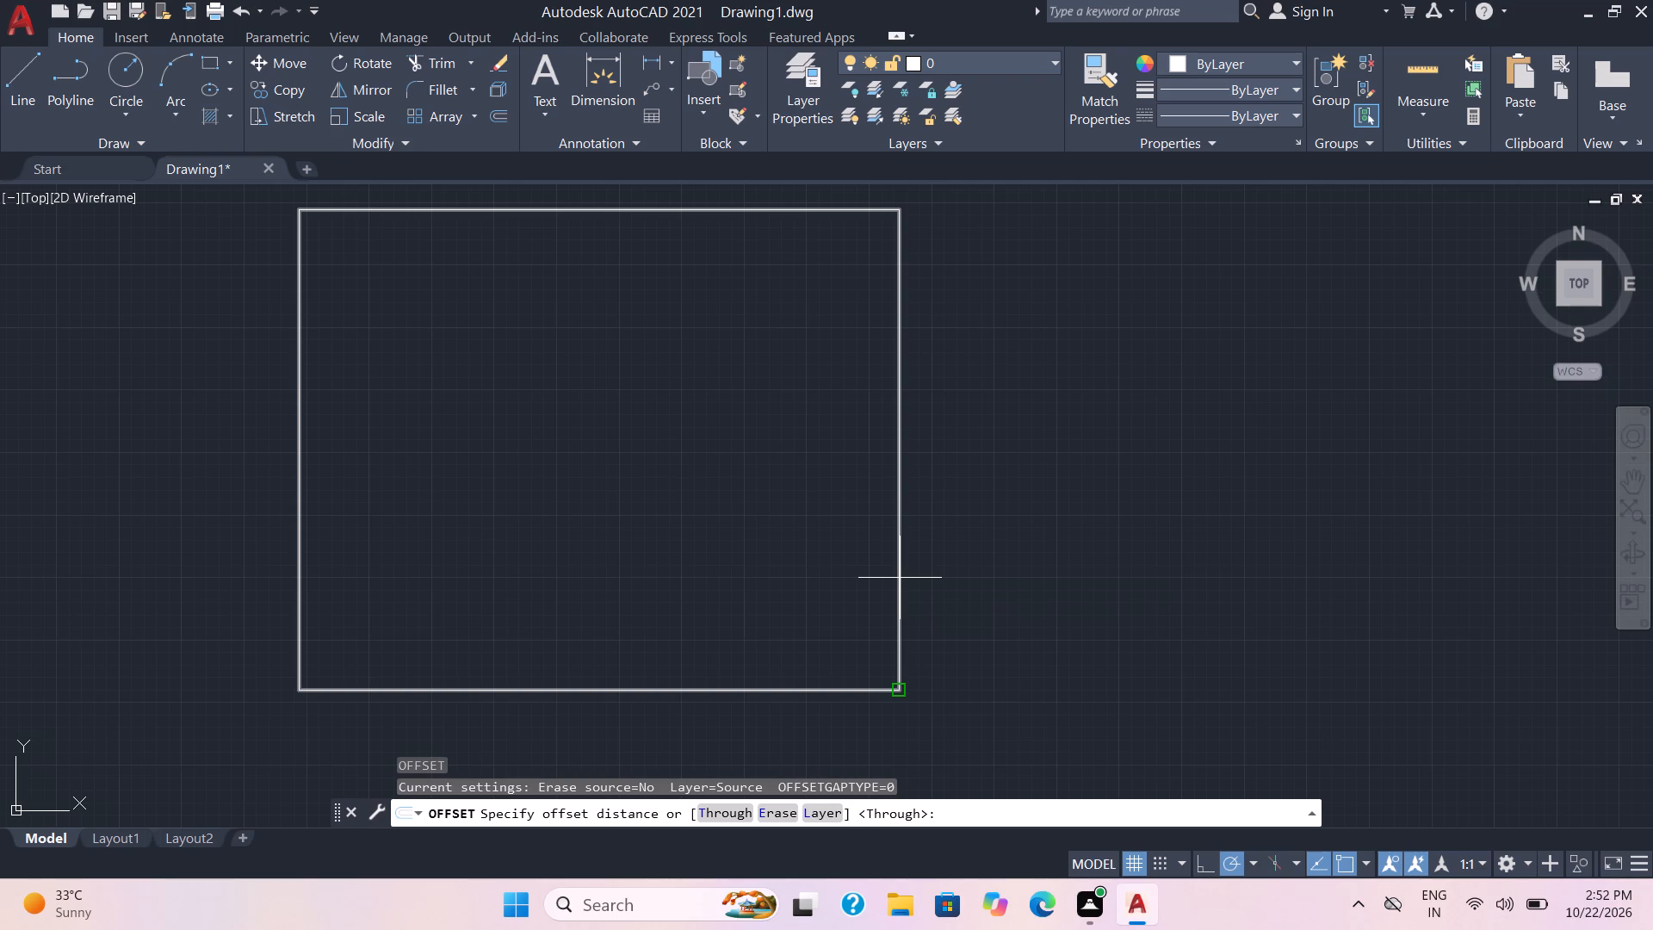
pyautogui.press('9')
pyautogui.press('Return')
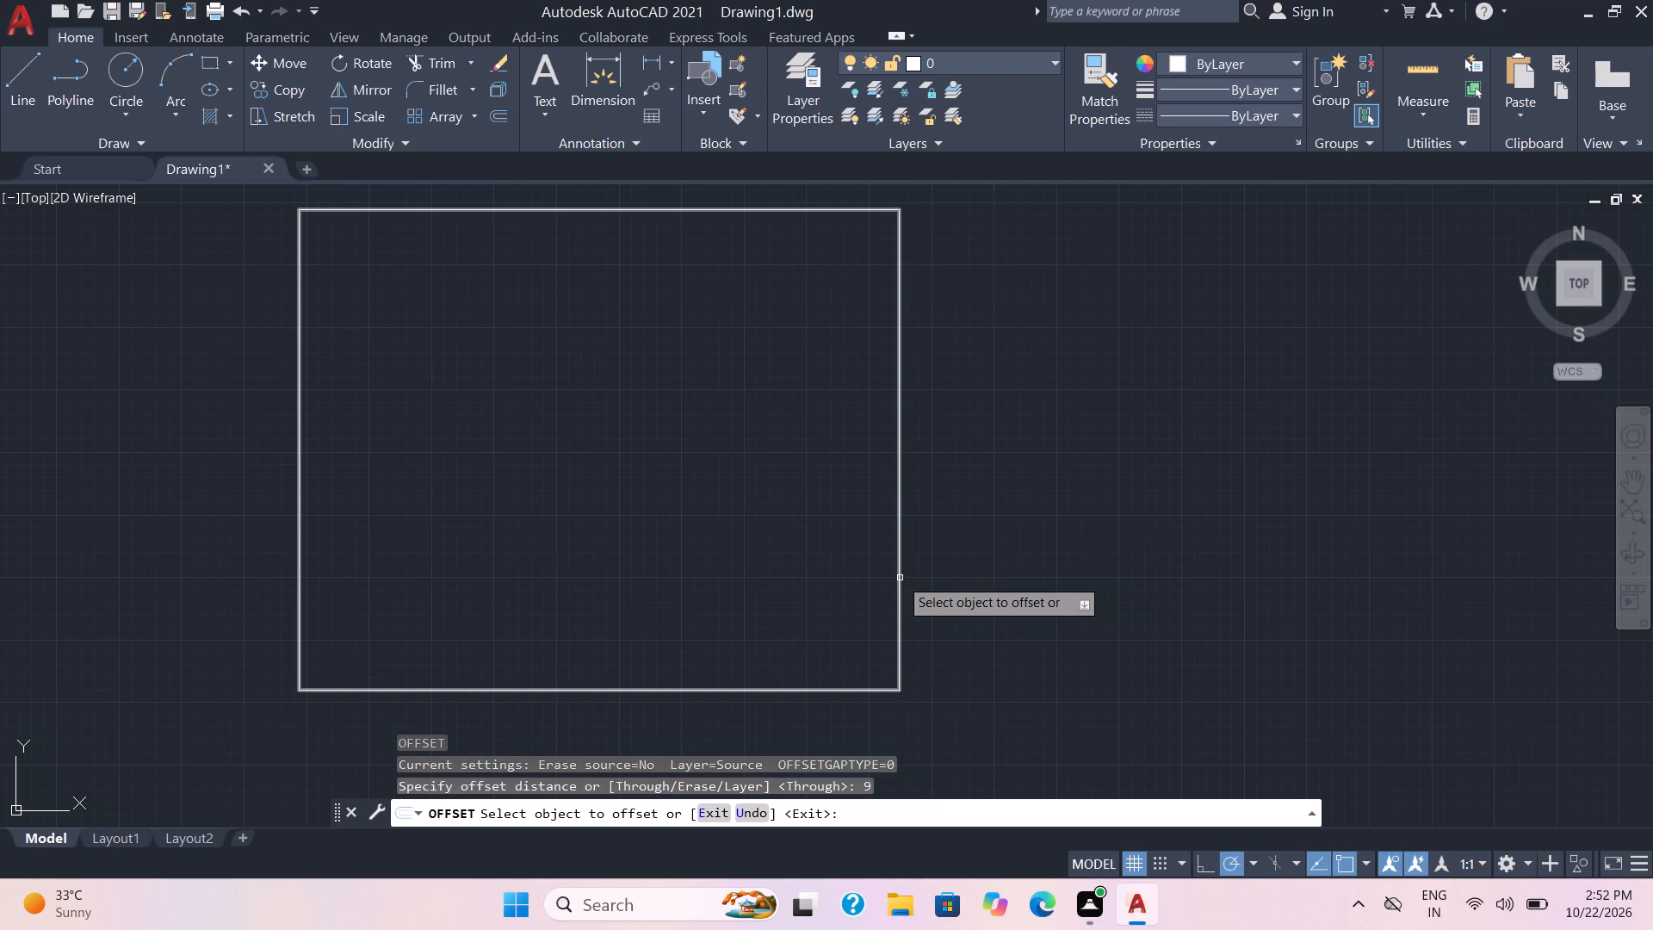
pyautogui.click(882, 579)
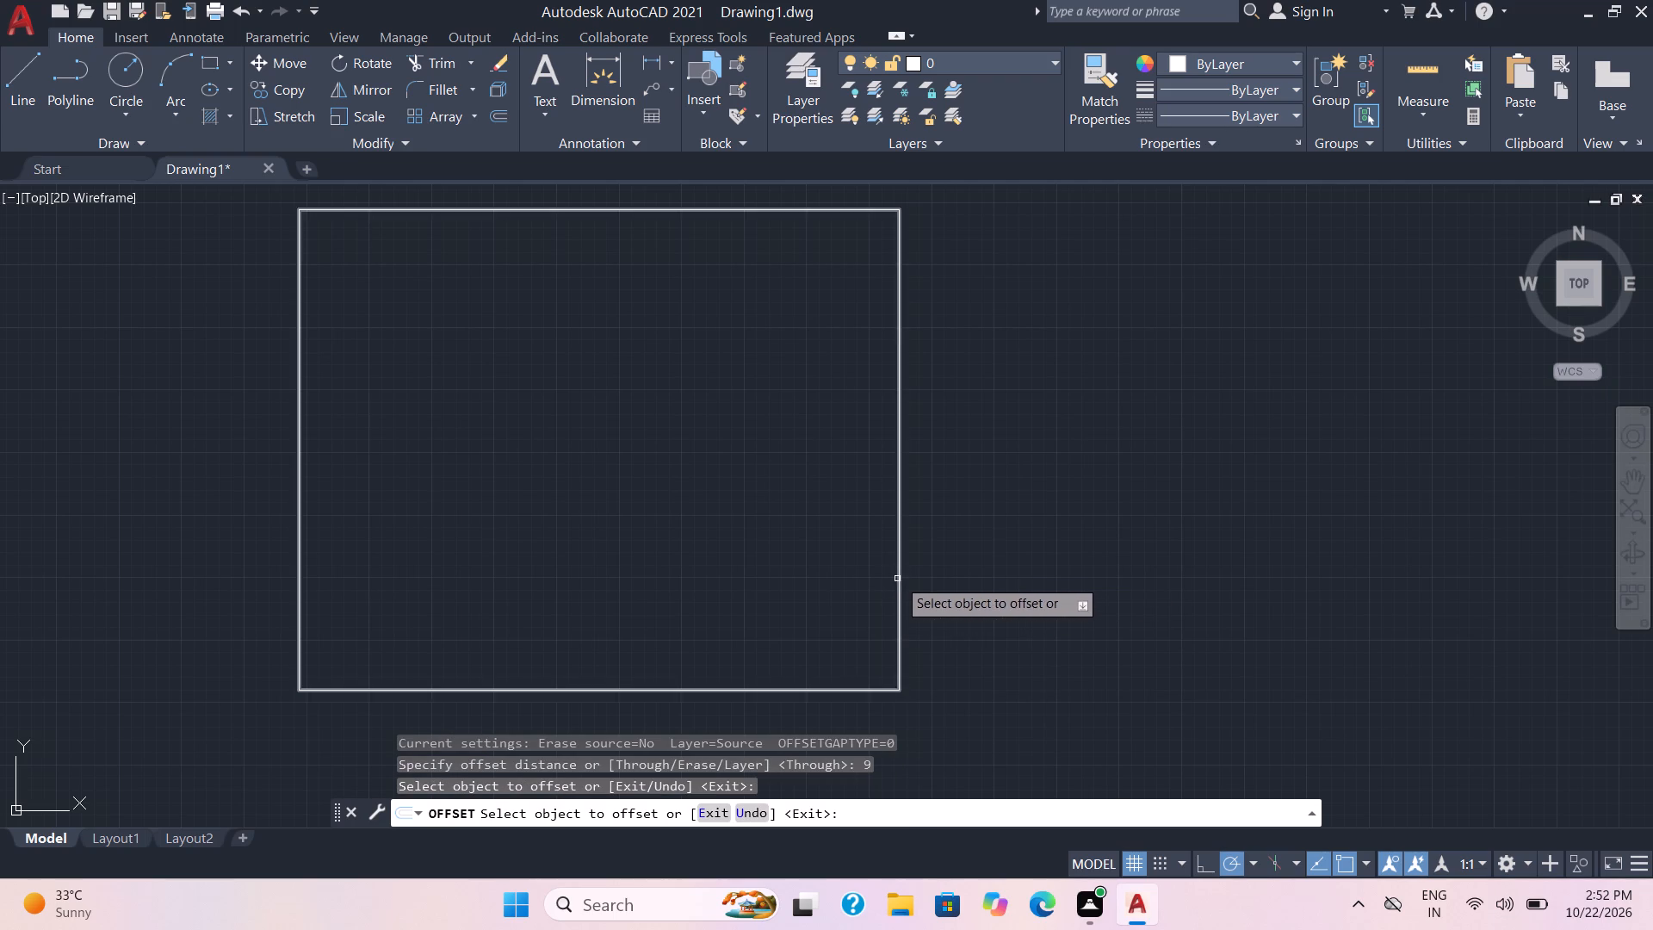
pyautogui.click(900, 578)
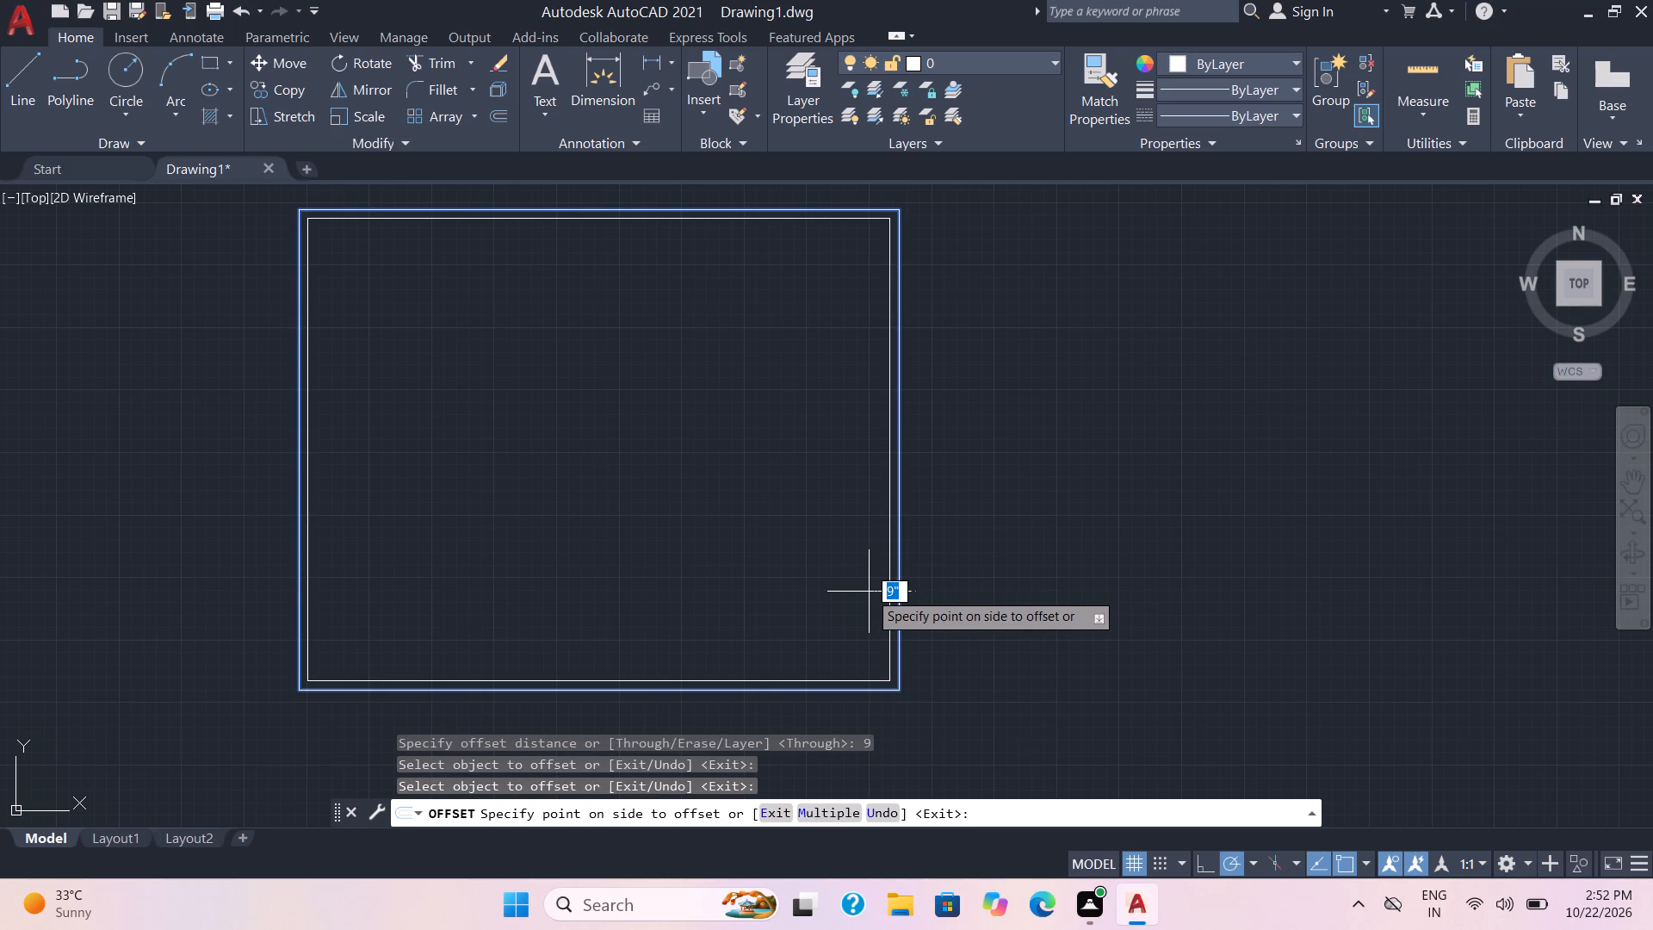
pyautogui.click(869, 592)
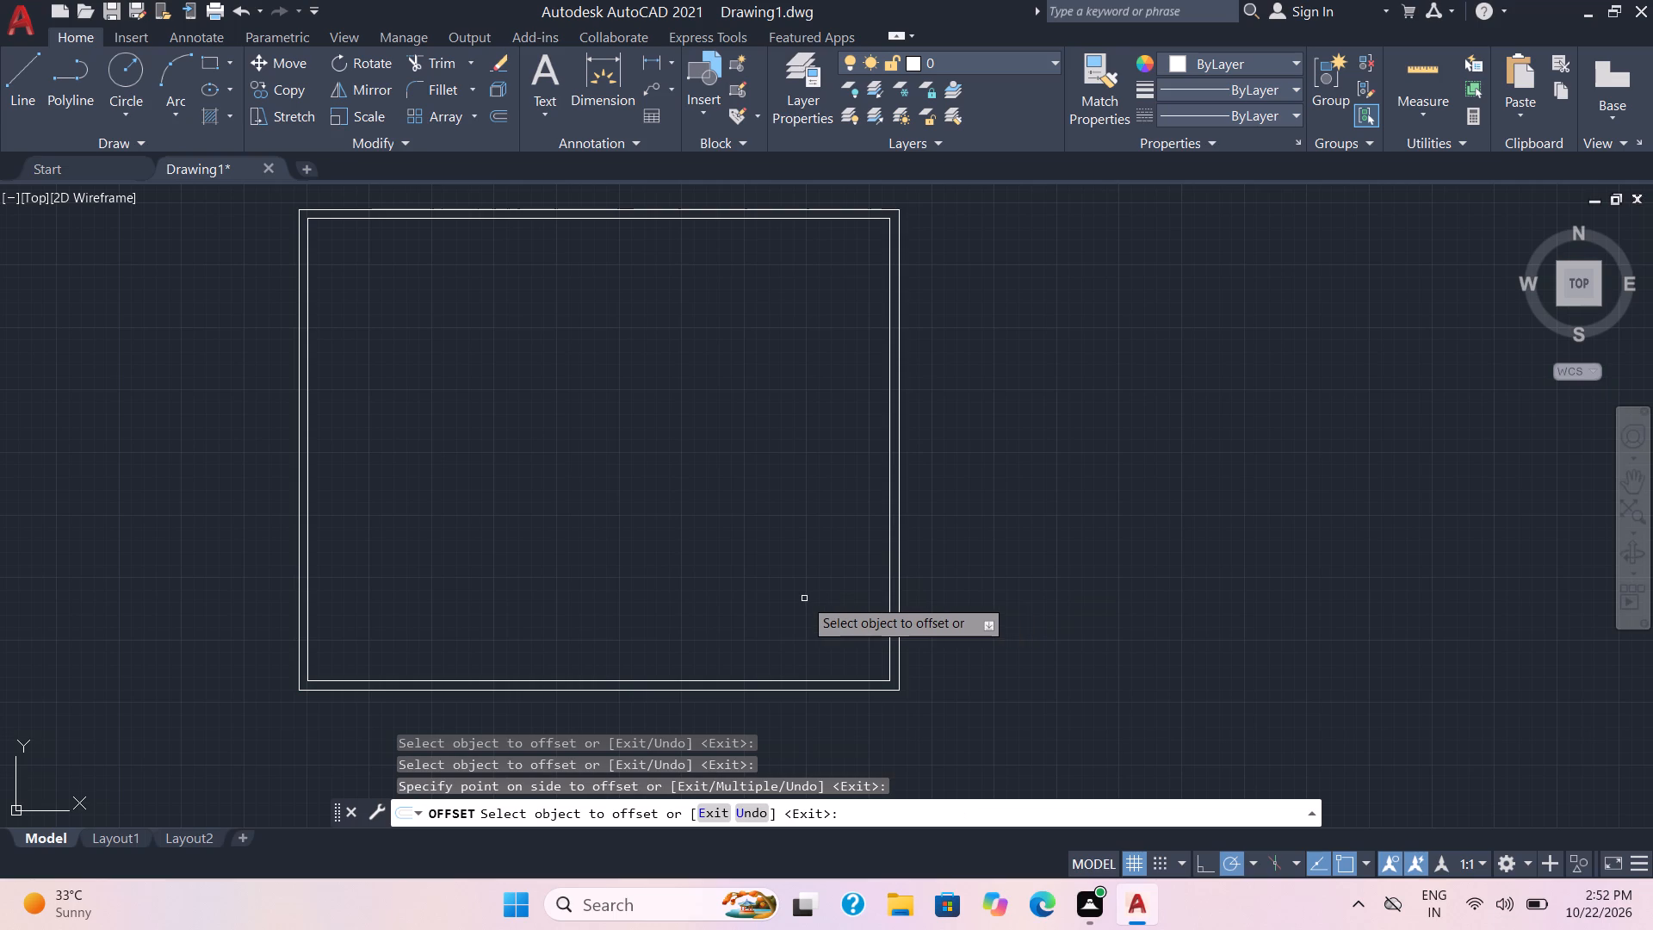
pyautogui.press('Escape')
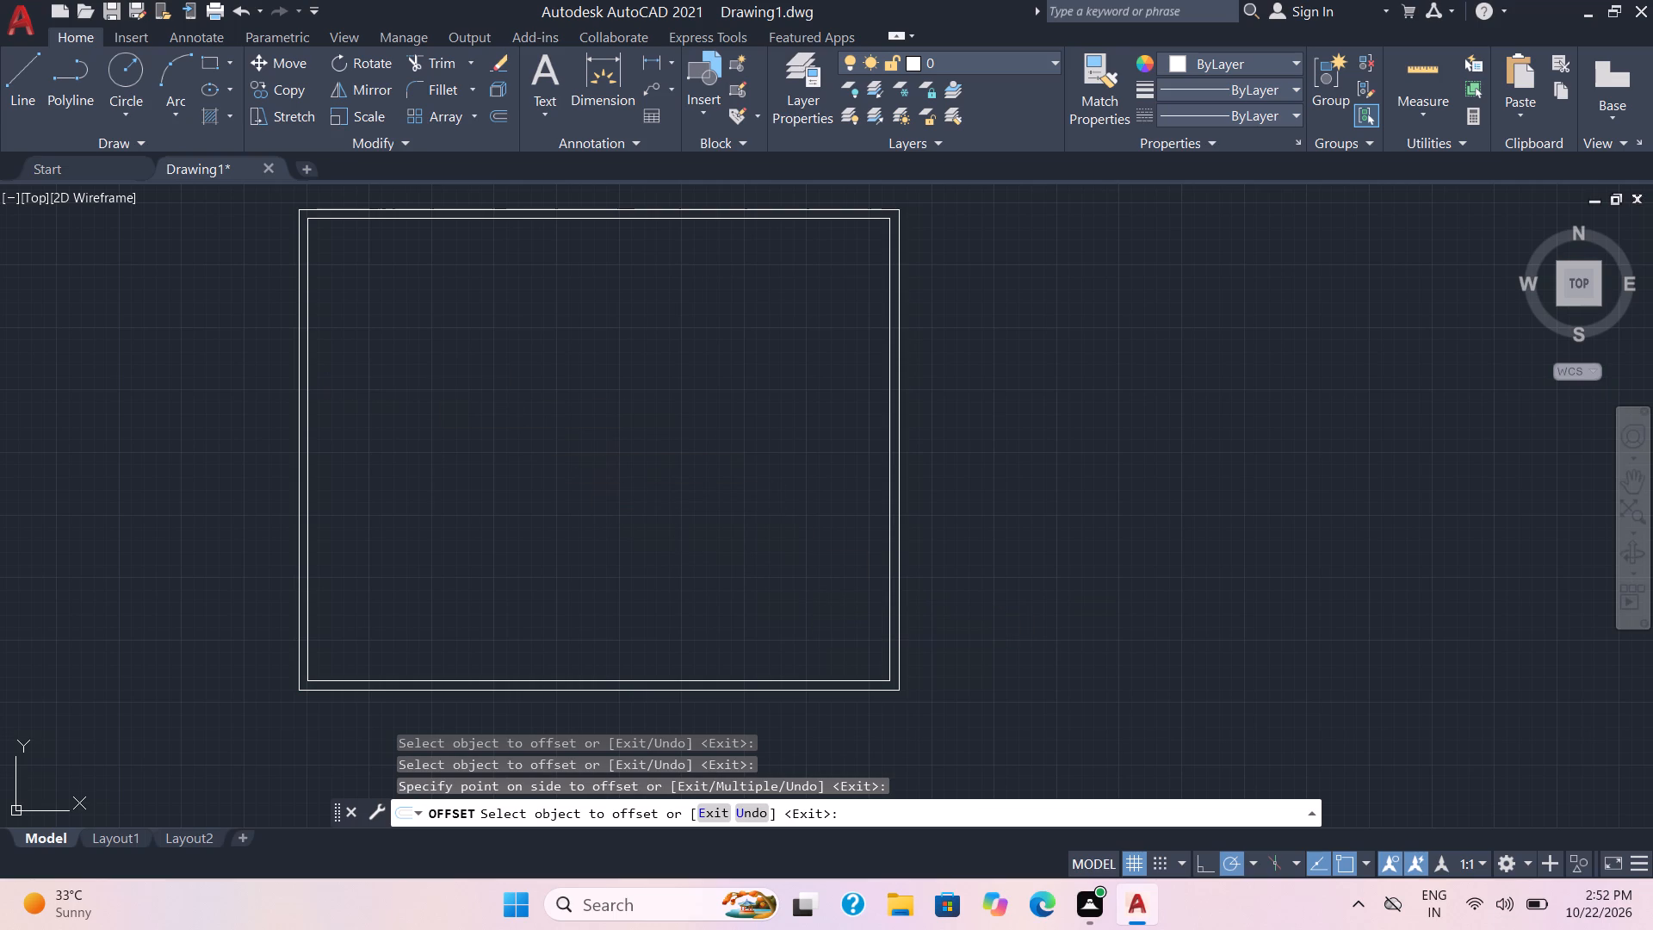
# Explode both the outer and inner rectangles into separate lines.
pyautogui.click(956, 684)
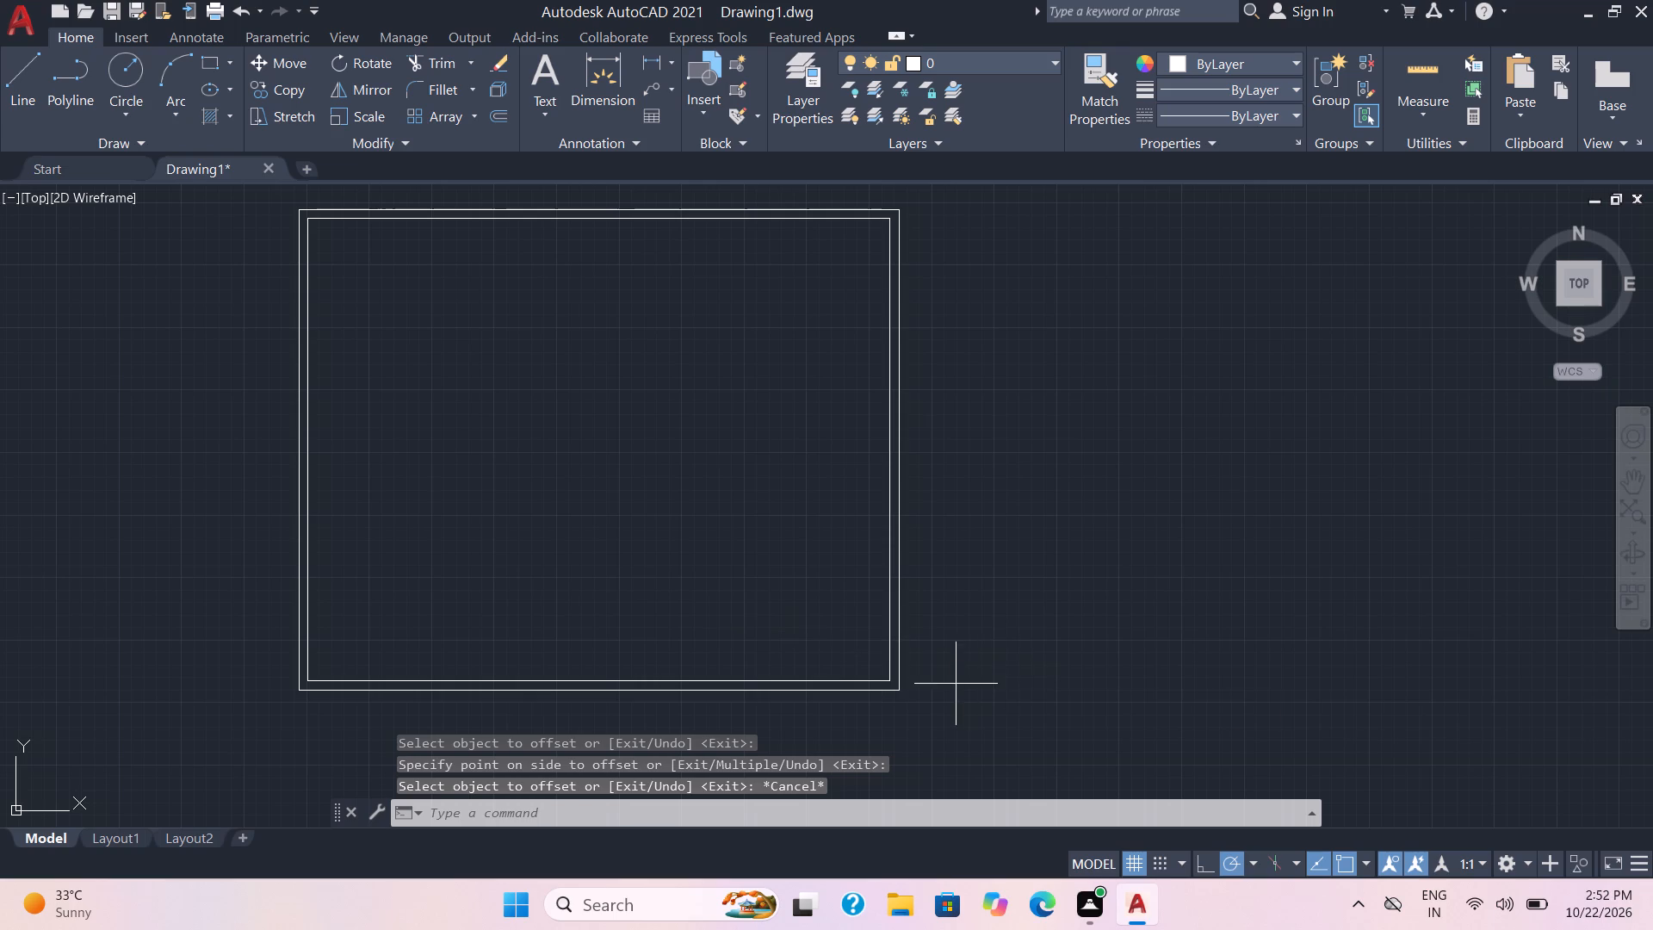
pyautogui.click(614, 476)
pyautogui.press('x')
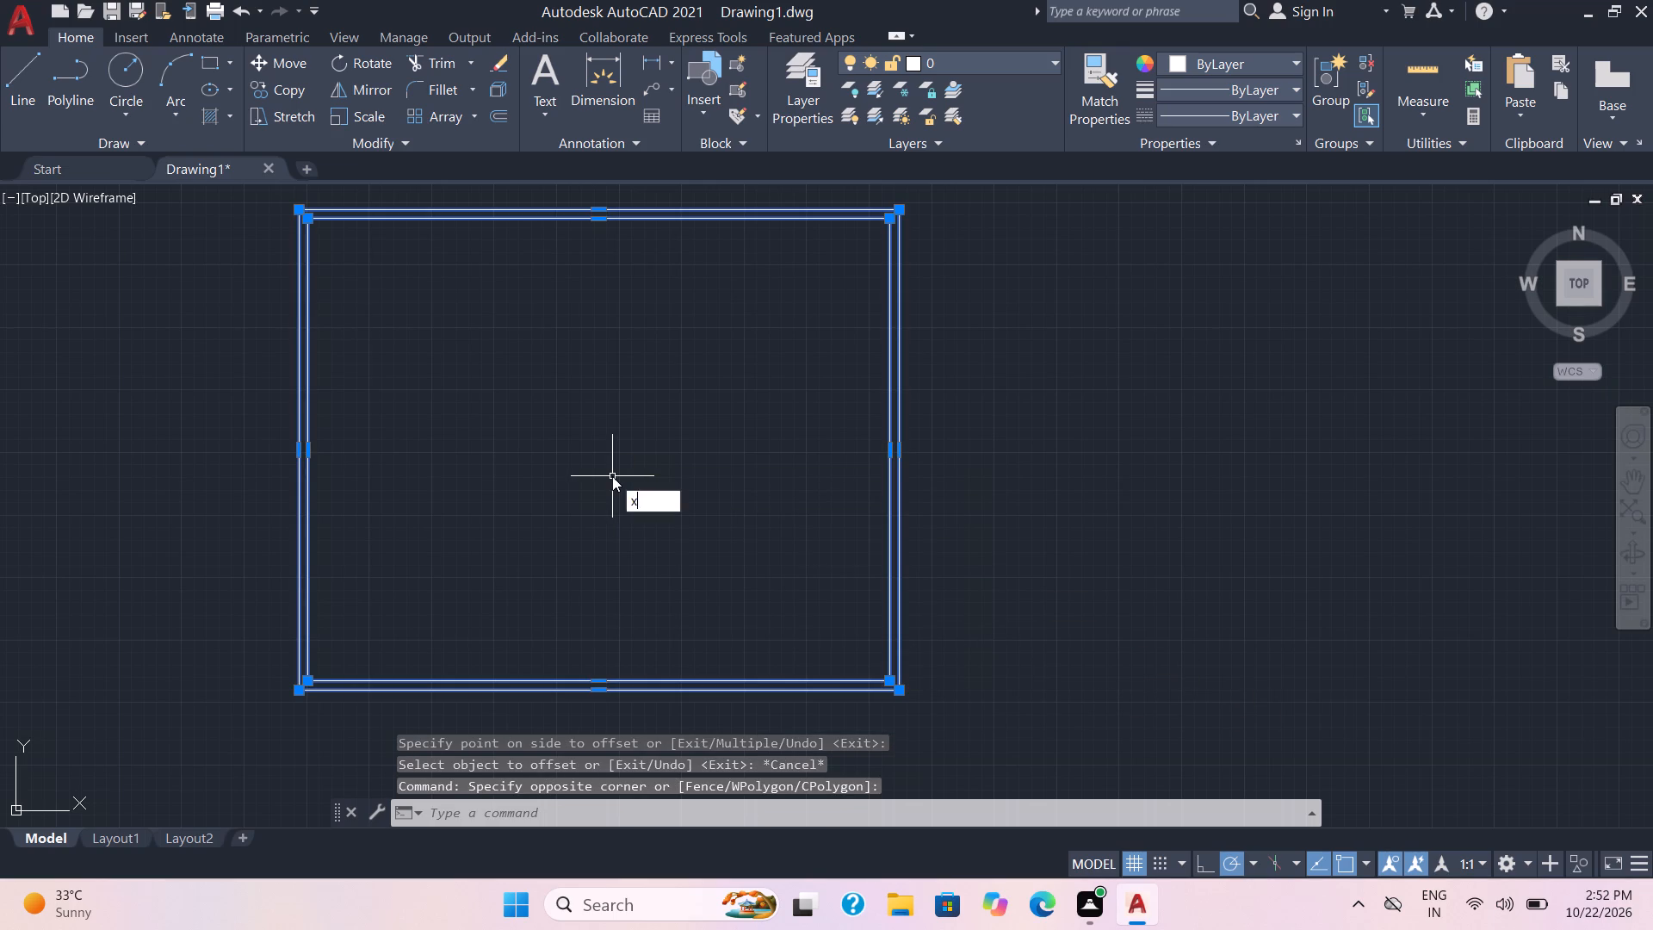
pyautogui.press('Return')
# Offset the inner rectangle's top edge 12' downward, and offset the resulting line another 9" down for the wall thickness.
pyautogui.press('o')
pyautogui.press('Return')
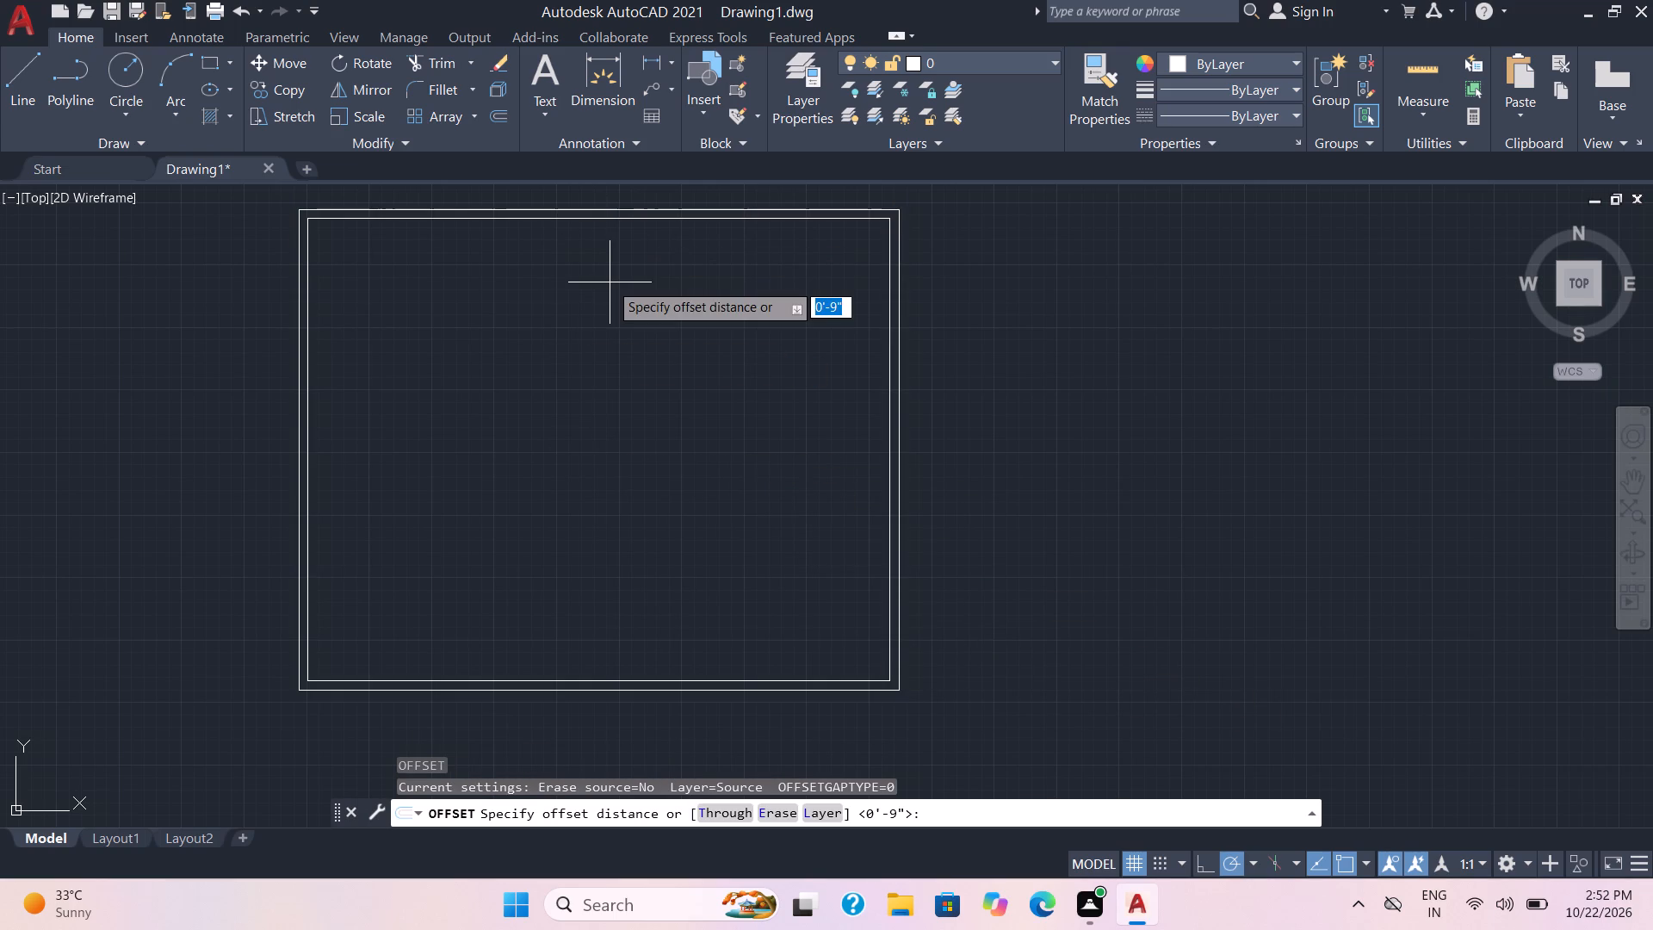
pyautogui.write("12'")
pyautogui.press('Return')
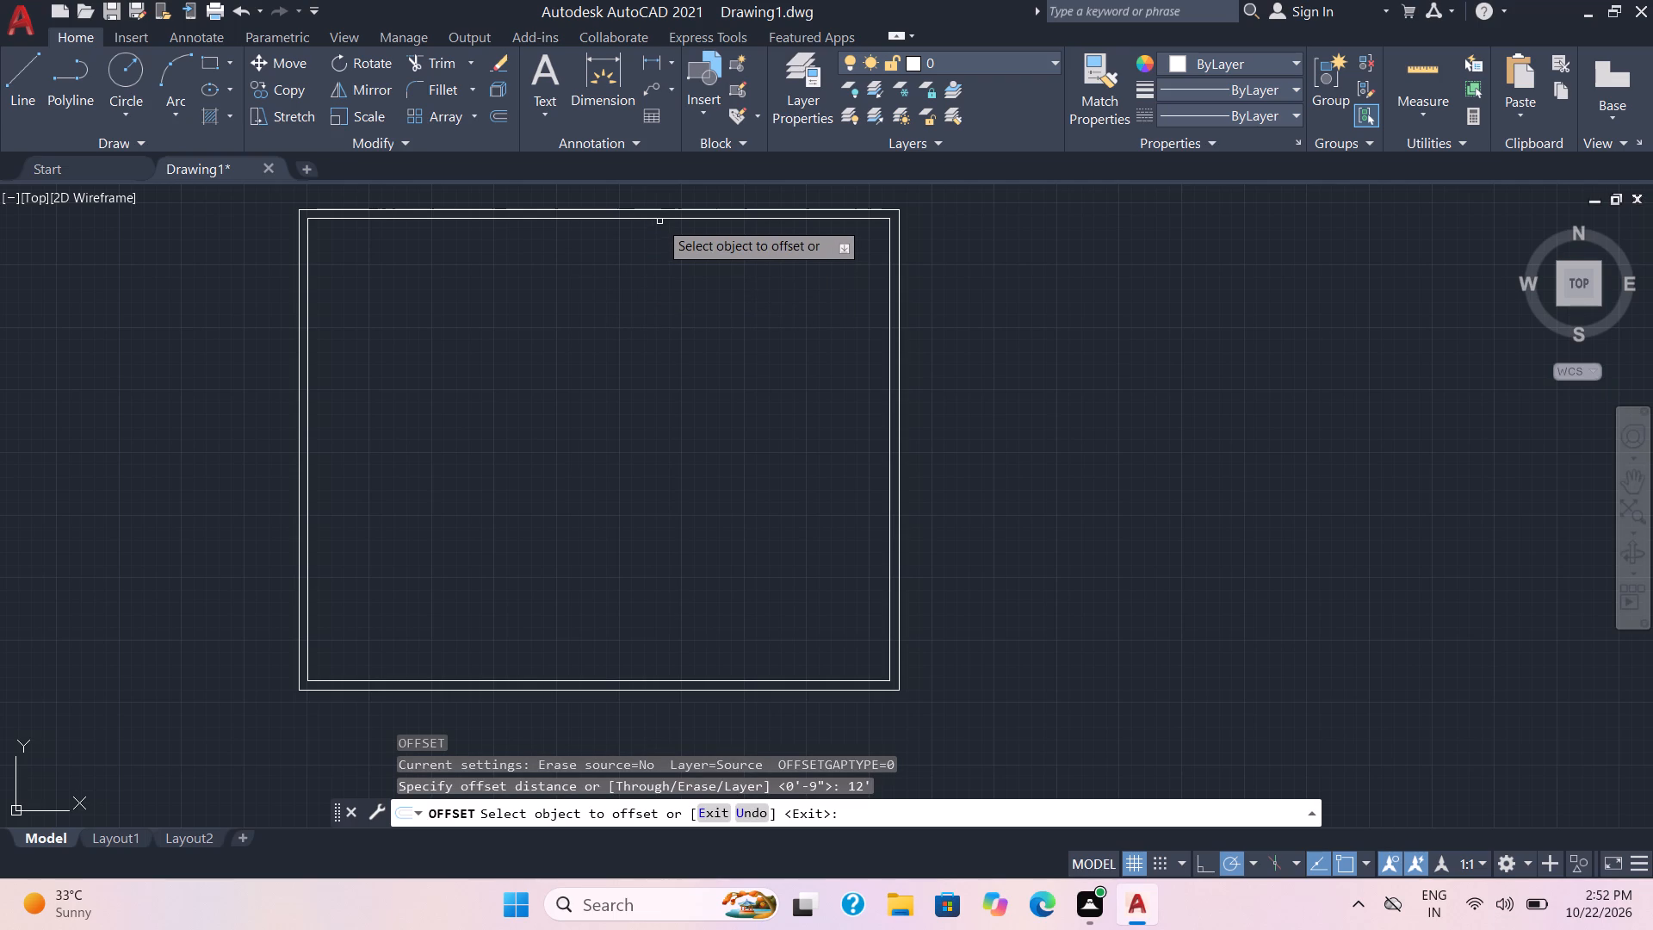
pyautogui.click(665, 220)
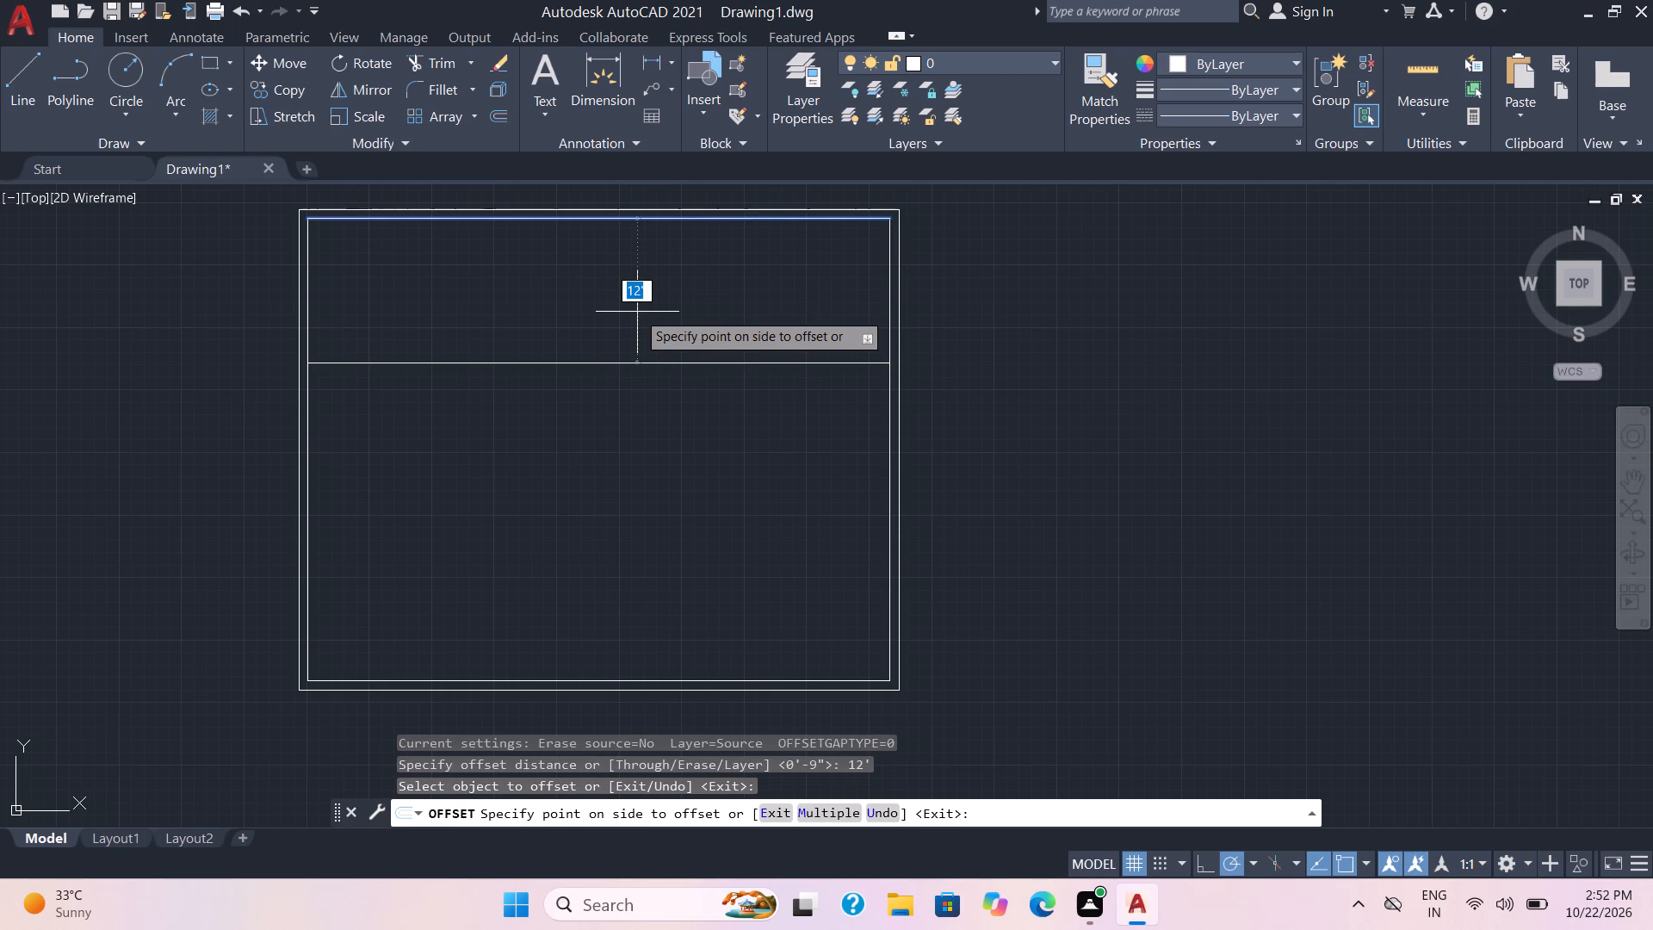
pyautogui.click(637, 312)
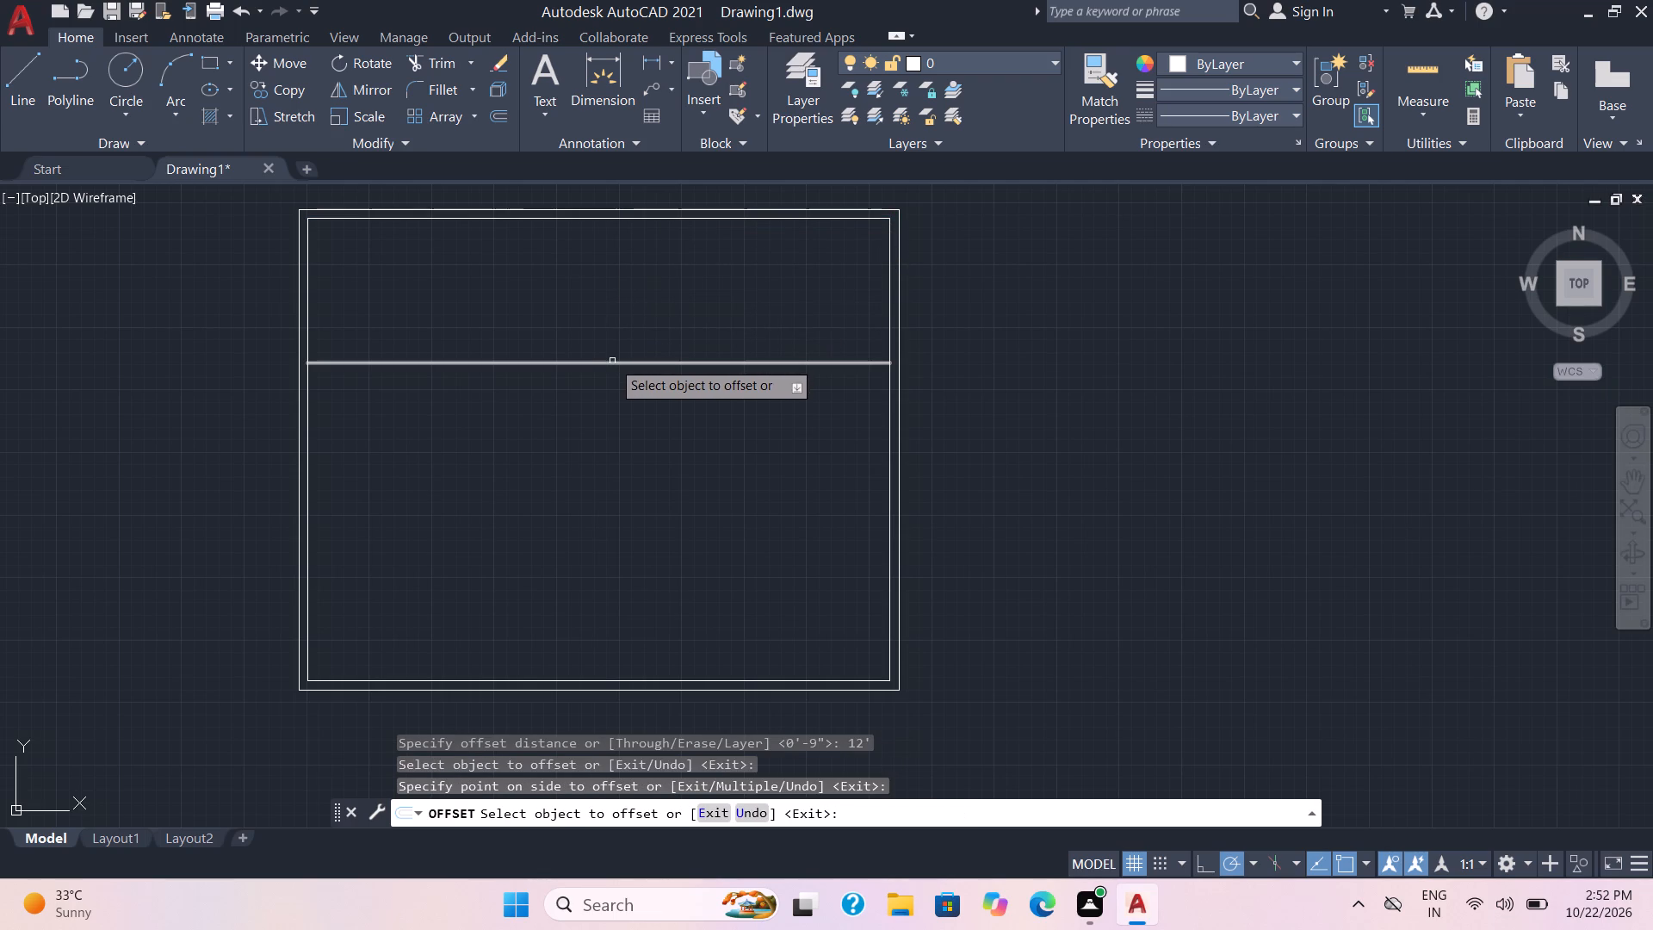
pyautogui.click(610, 362)
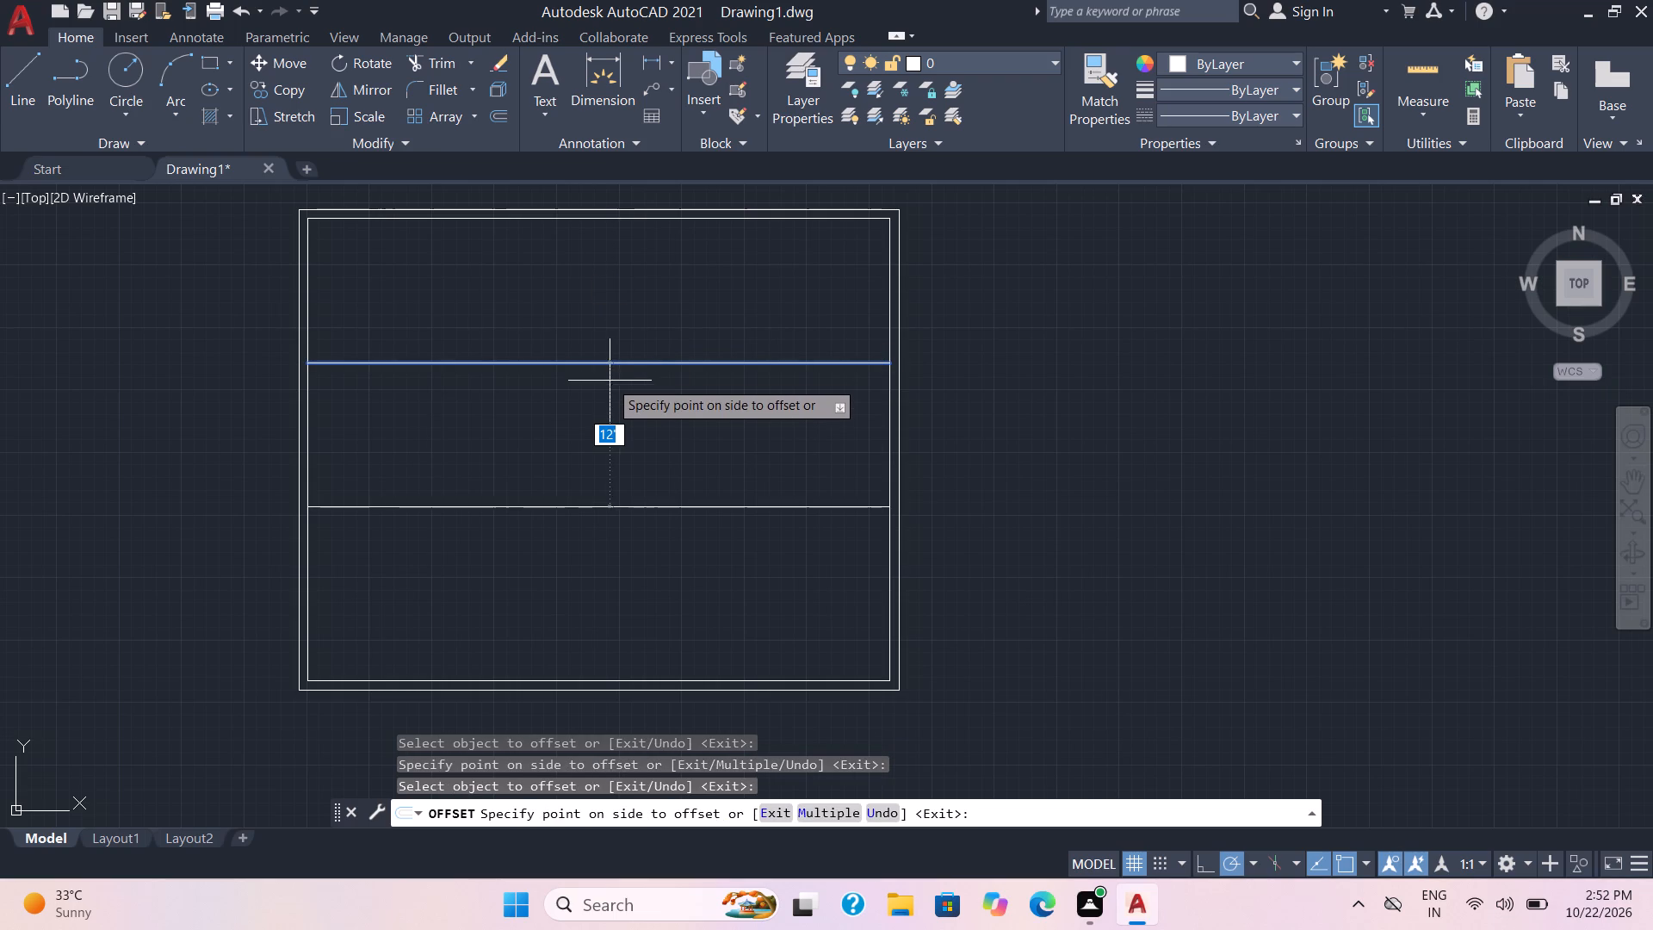
pyautogui.press('4')
pyautogui.press('BackSpace')
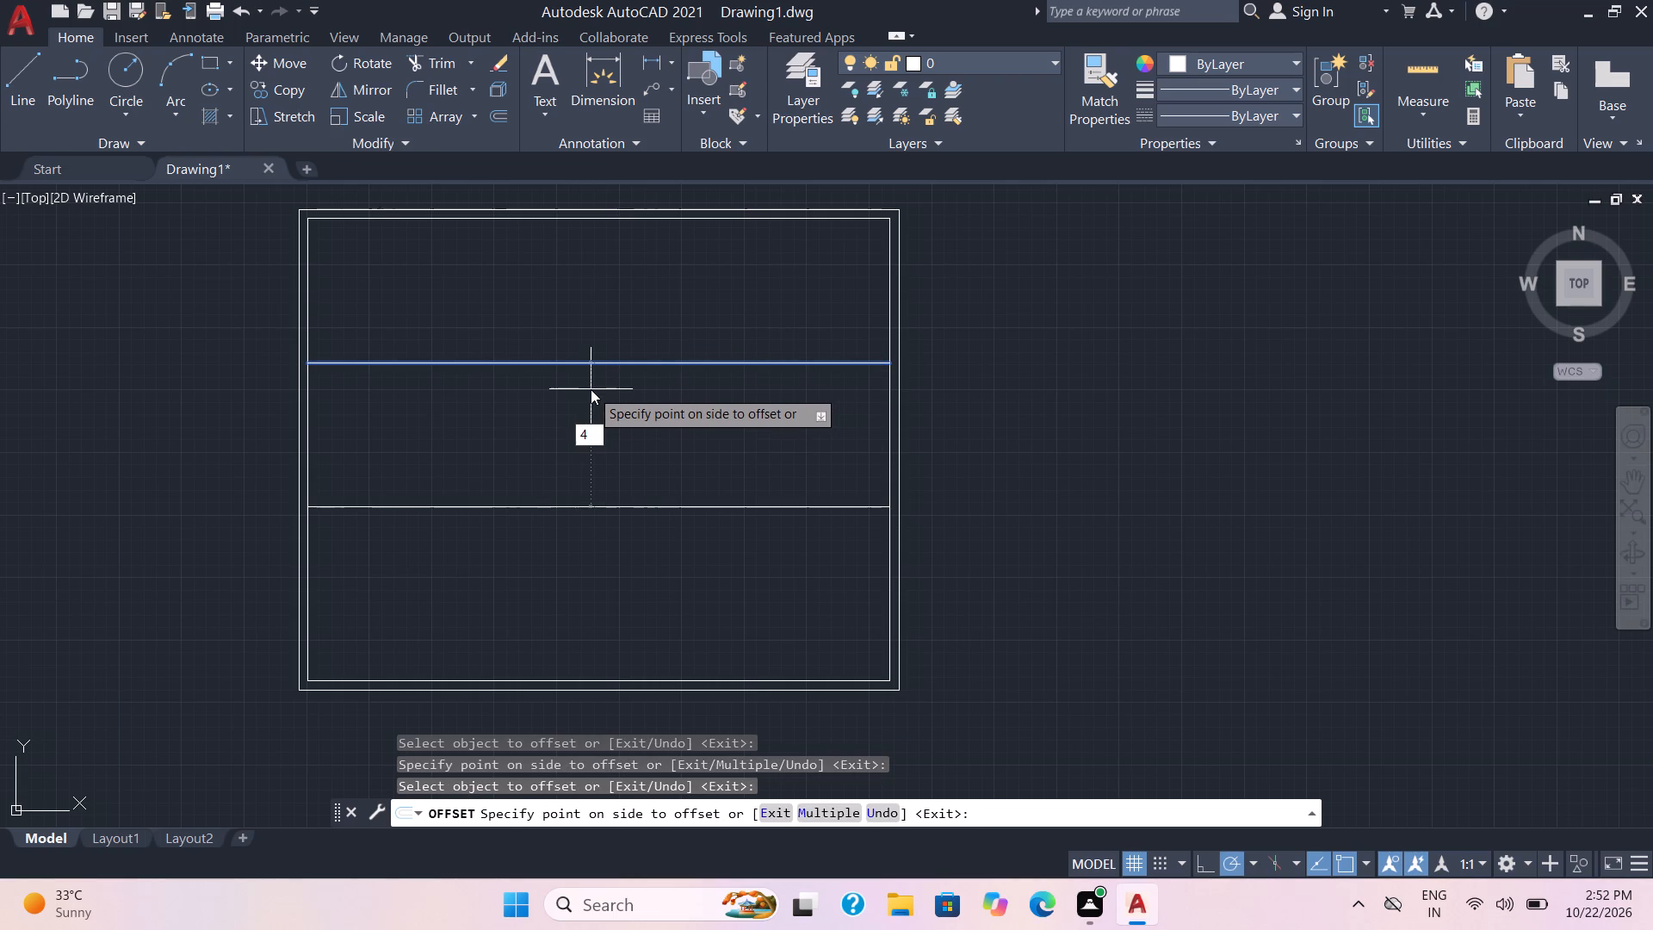
pyautogui.press('9')
pyautogui.press('Return')
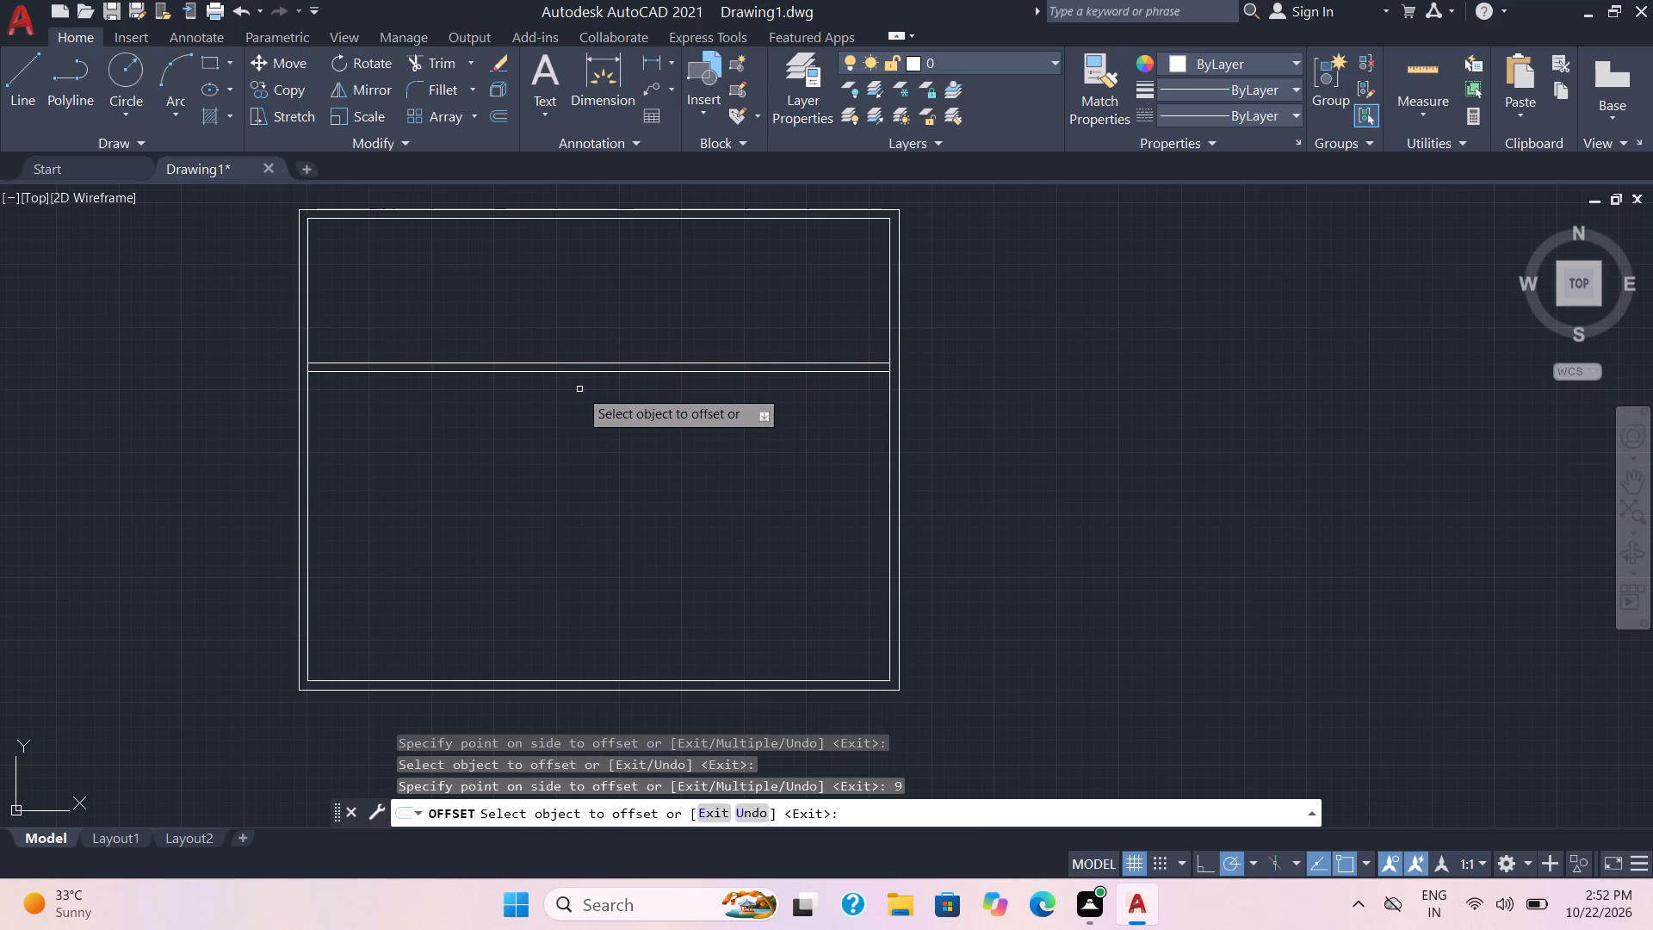
# Offset the wall's lower line 3' downward and offset that result 9" further down to form a second horizontal wall.
pyautogui.click(579, 374)
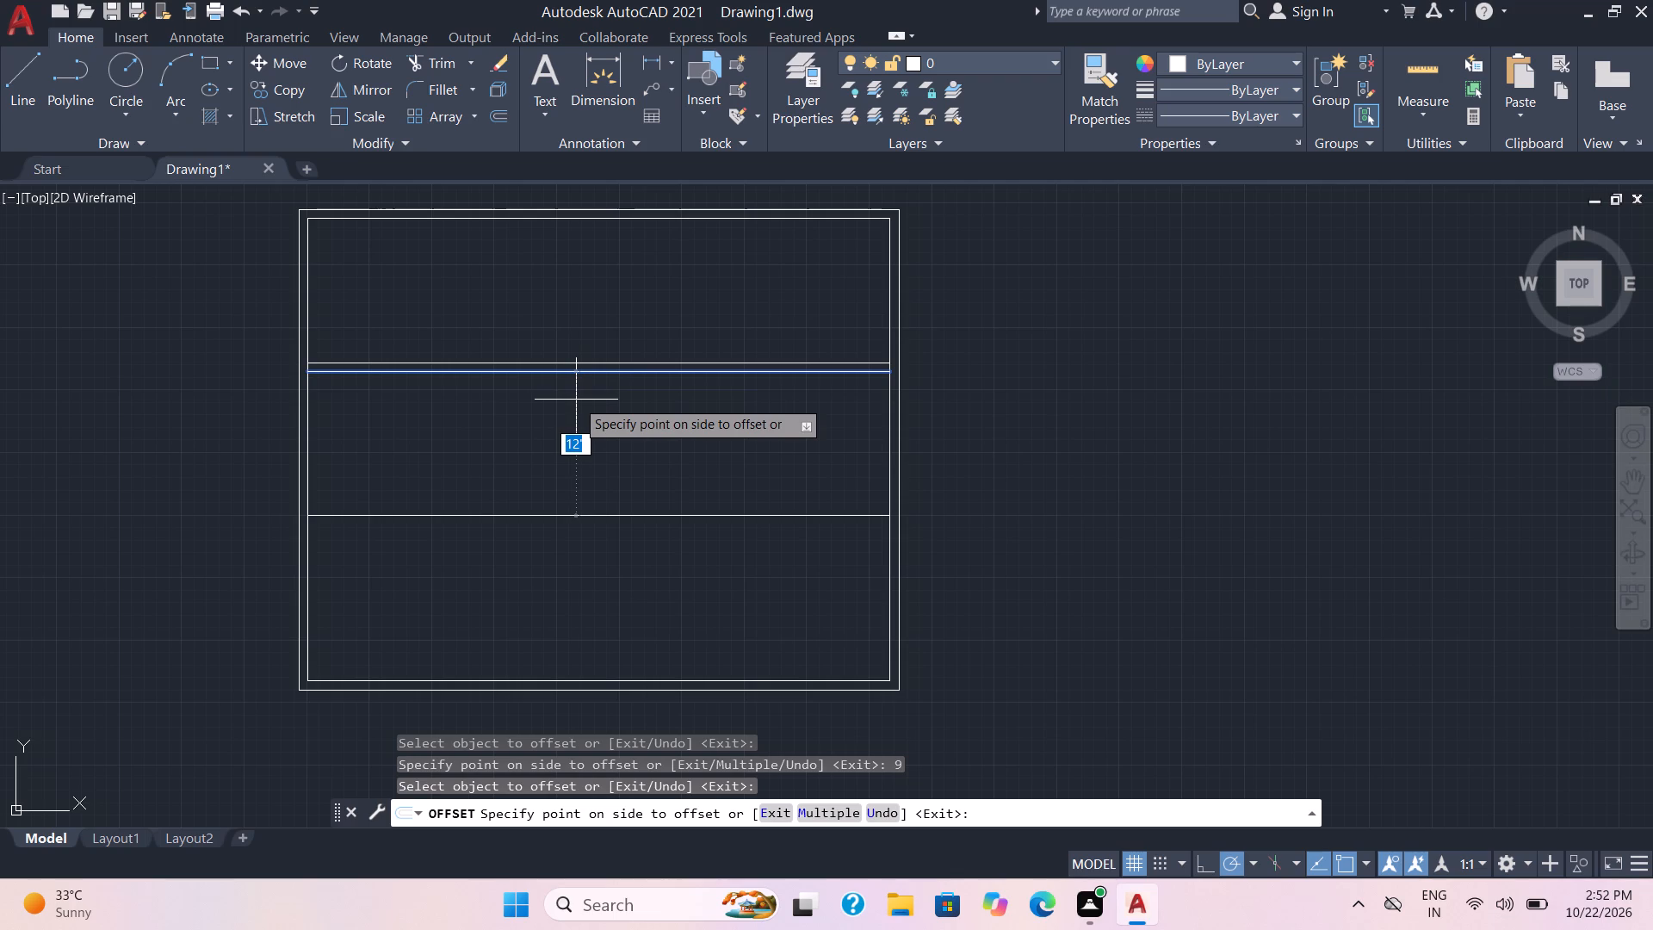
pyautogui.press('3')
pyautogui.press("'")
pyautogui.press('Return')
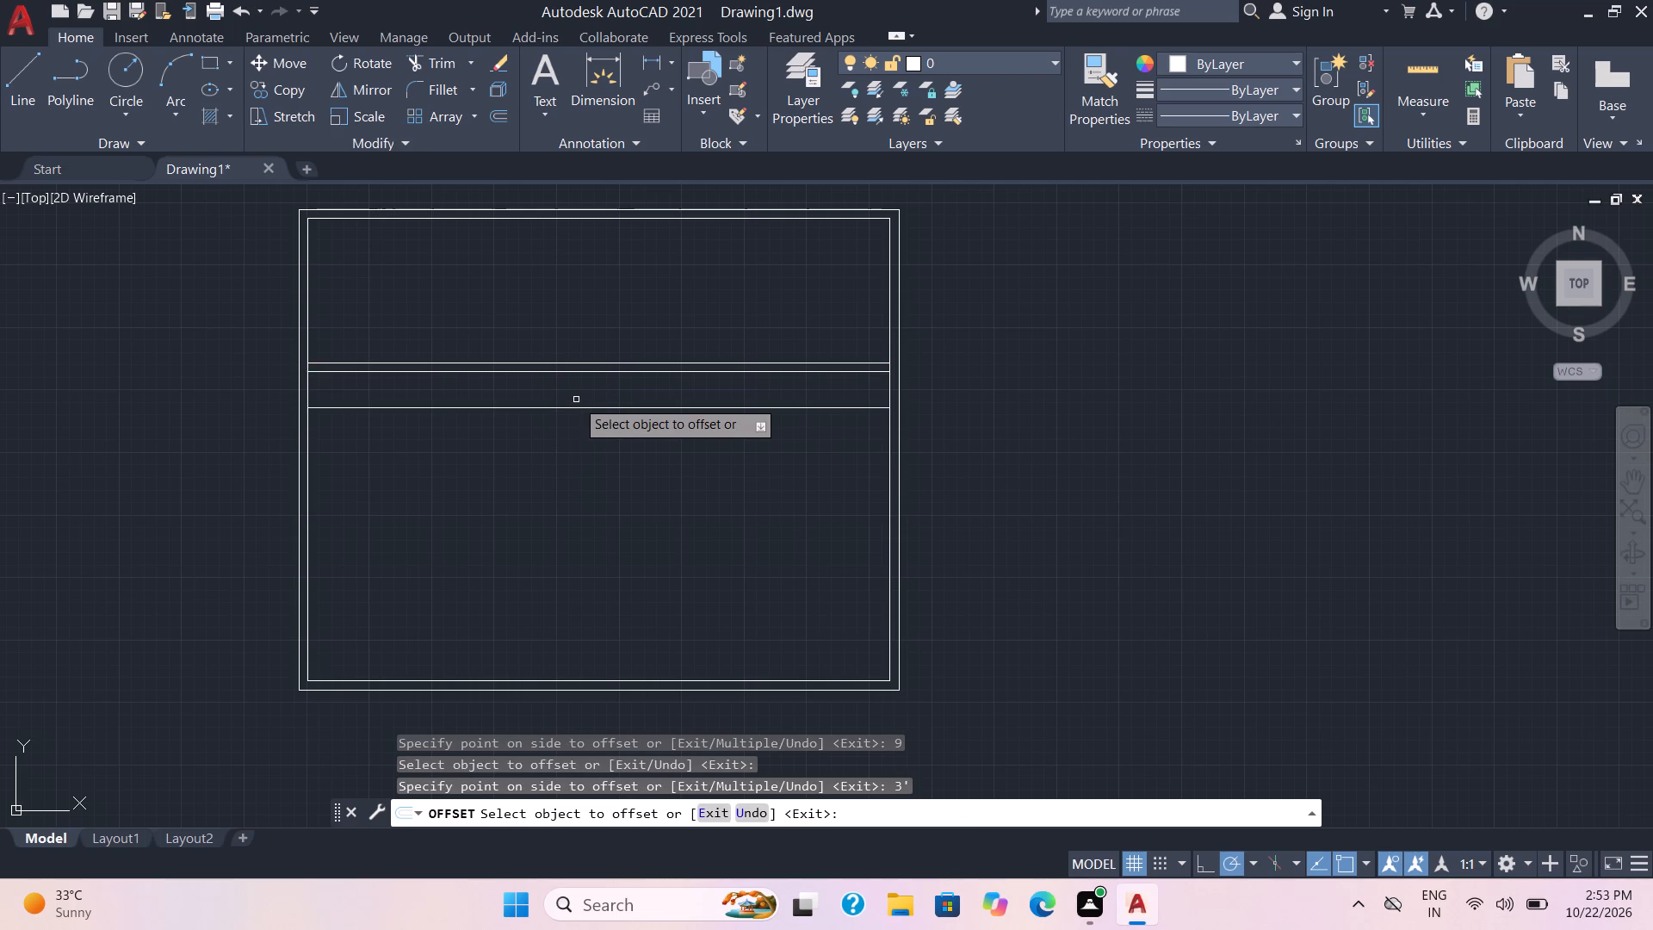
pyautogui.click(591, 406)
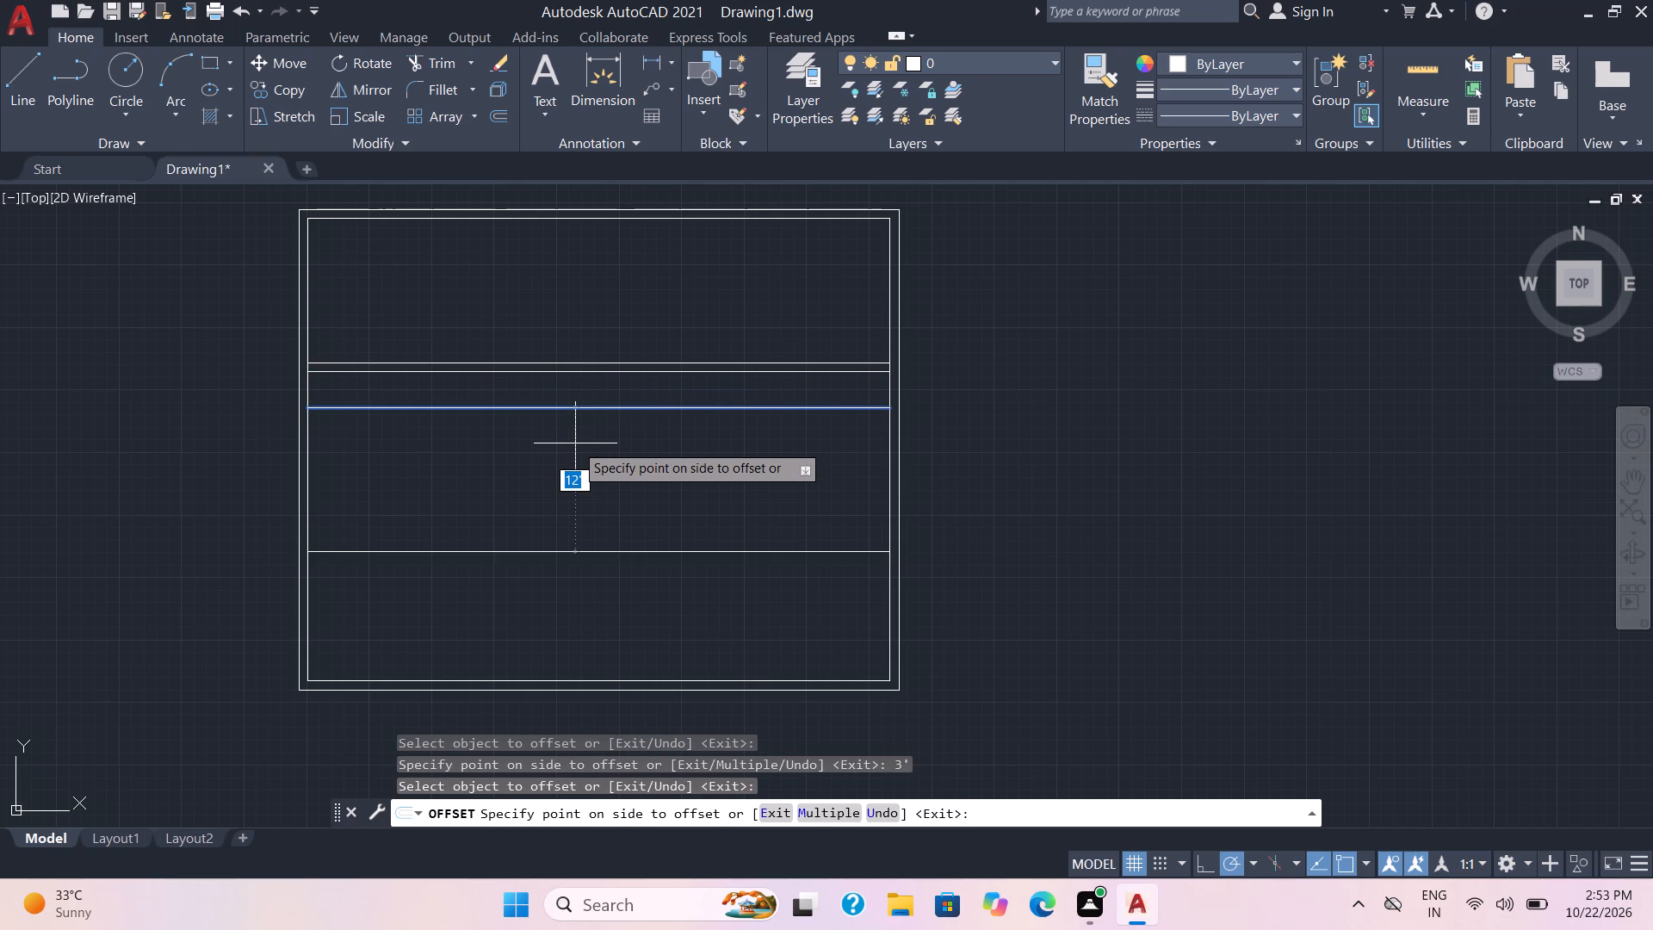
pyautogui.press('9')
pyautogui.press('Return')
# Offset the second wall's lower line 8' downward, and offset the resulting line 4" down.
pyautogui.click(585, 418)
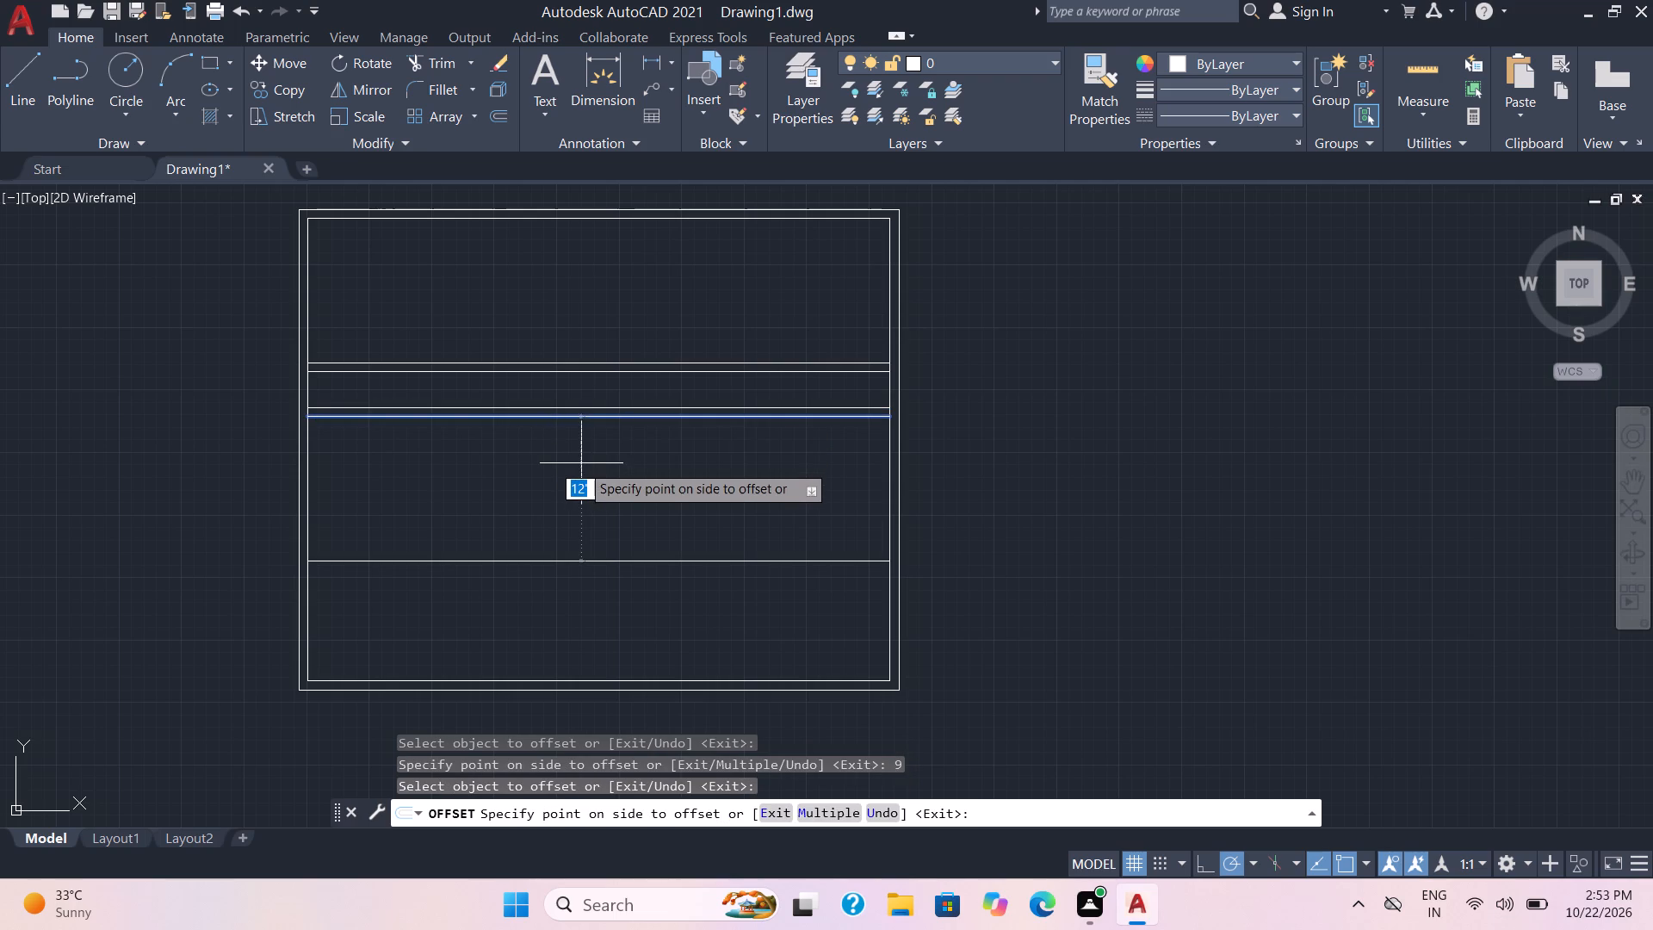
pyautogui.press('8')
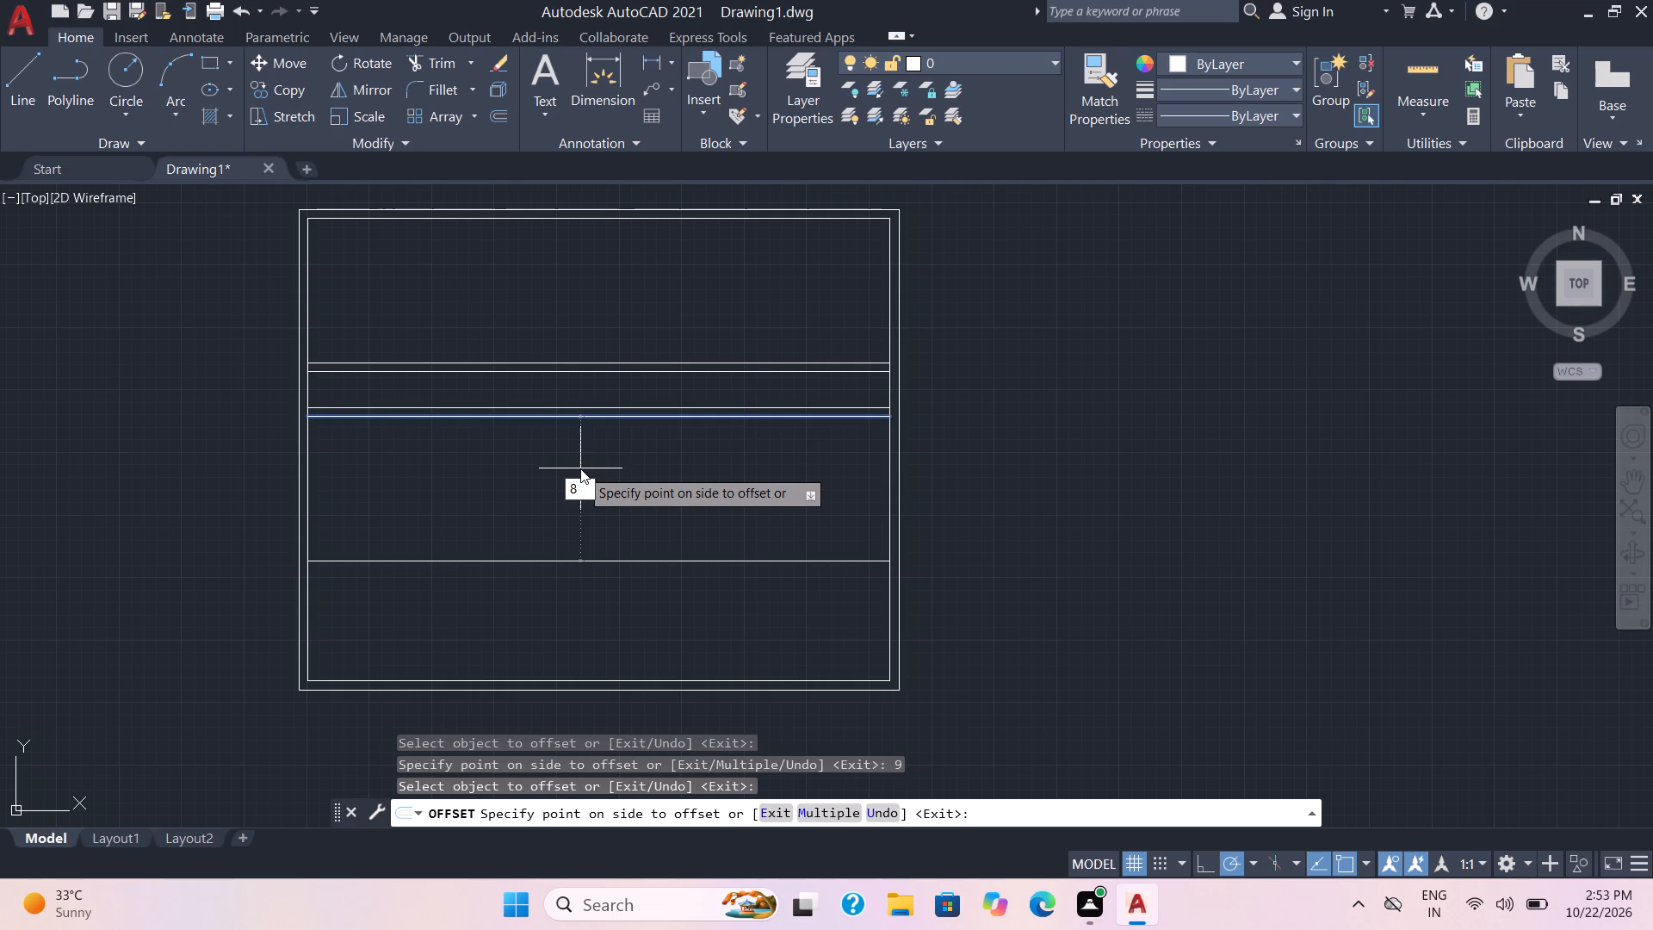
pyautogui.press("'")
pyautogui.press('Return')
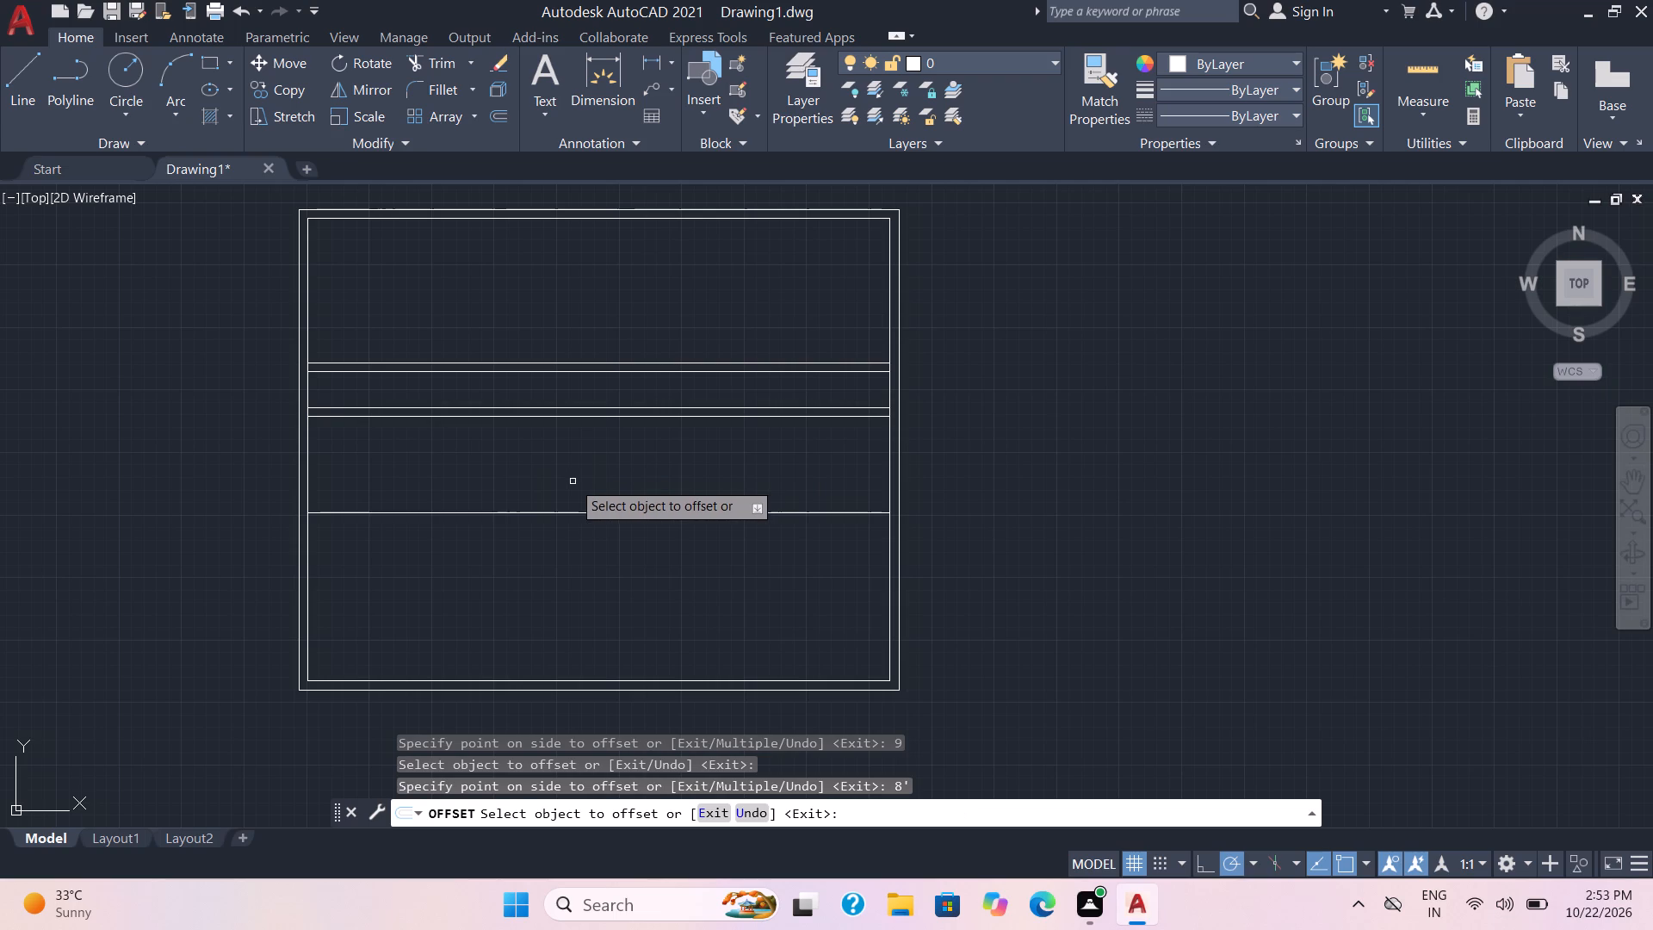
pyautogui.click(544, 511)
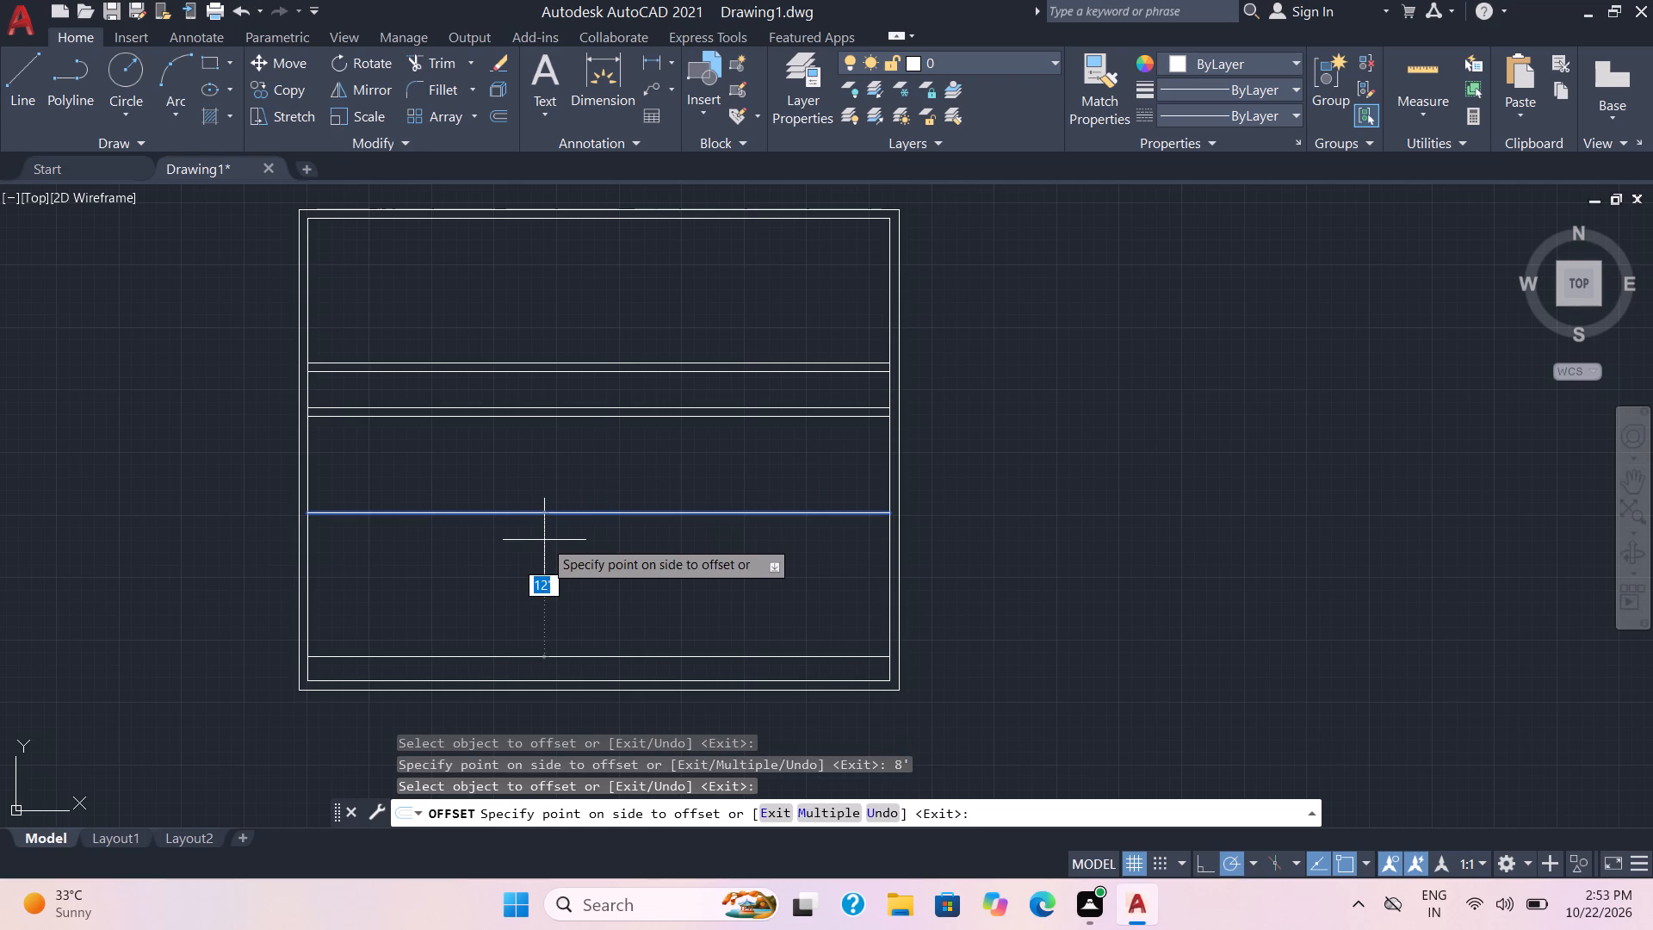
pyautogui.press('4')
pyautogui.press('Return')
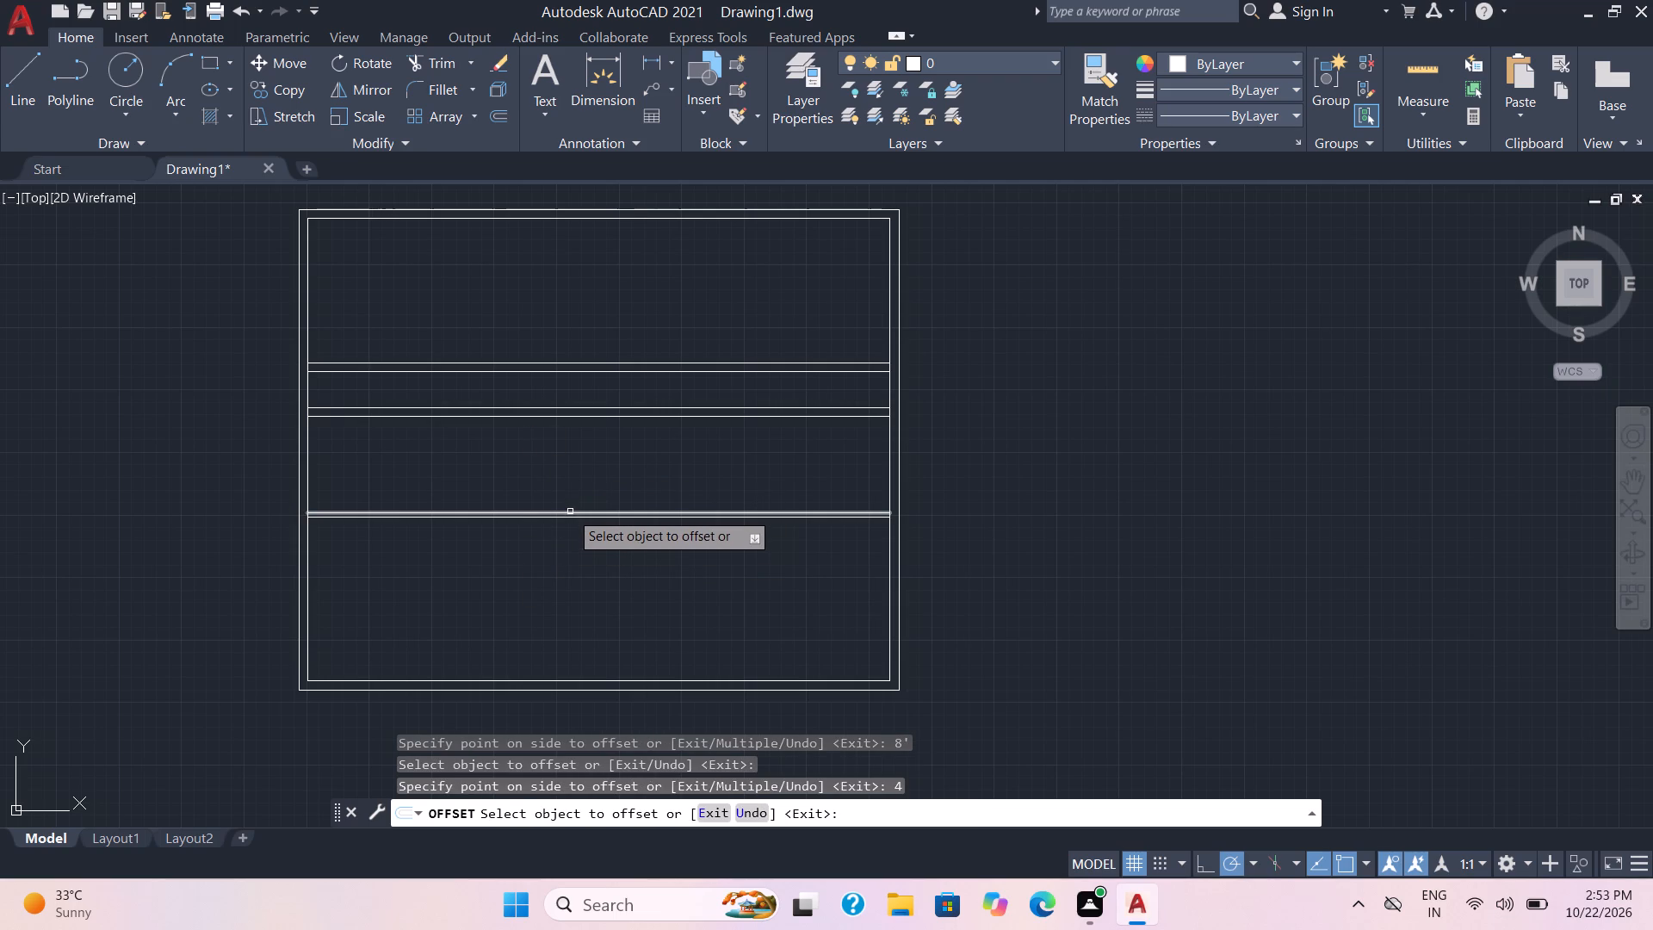
# Offset the upper line of the new 4" pair 9" downward.
pyautogui.click(570, 512)
pyautogui.press('9')
pyautogui.press('Return')
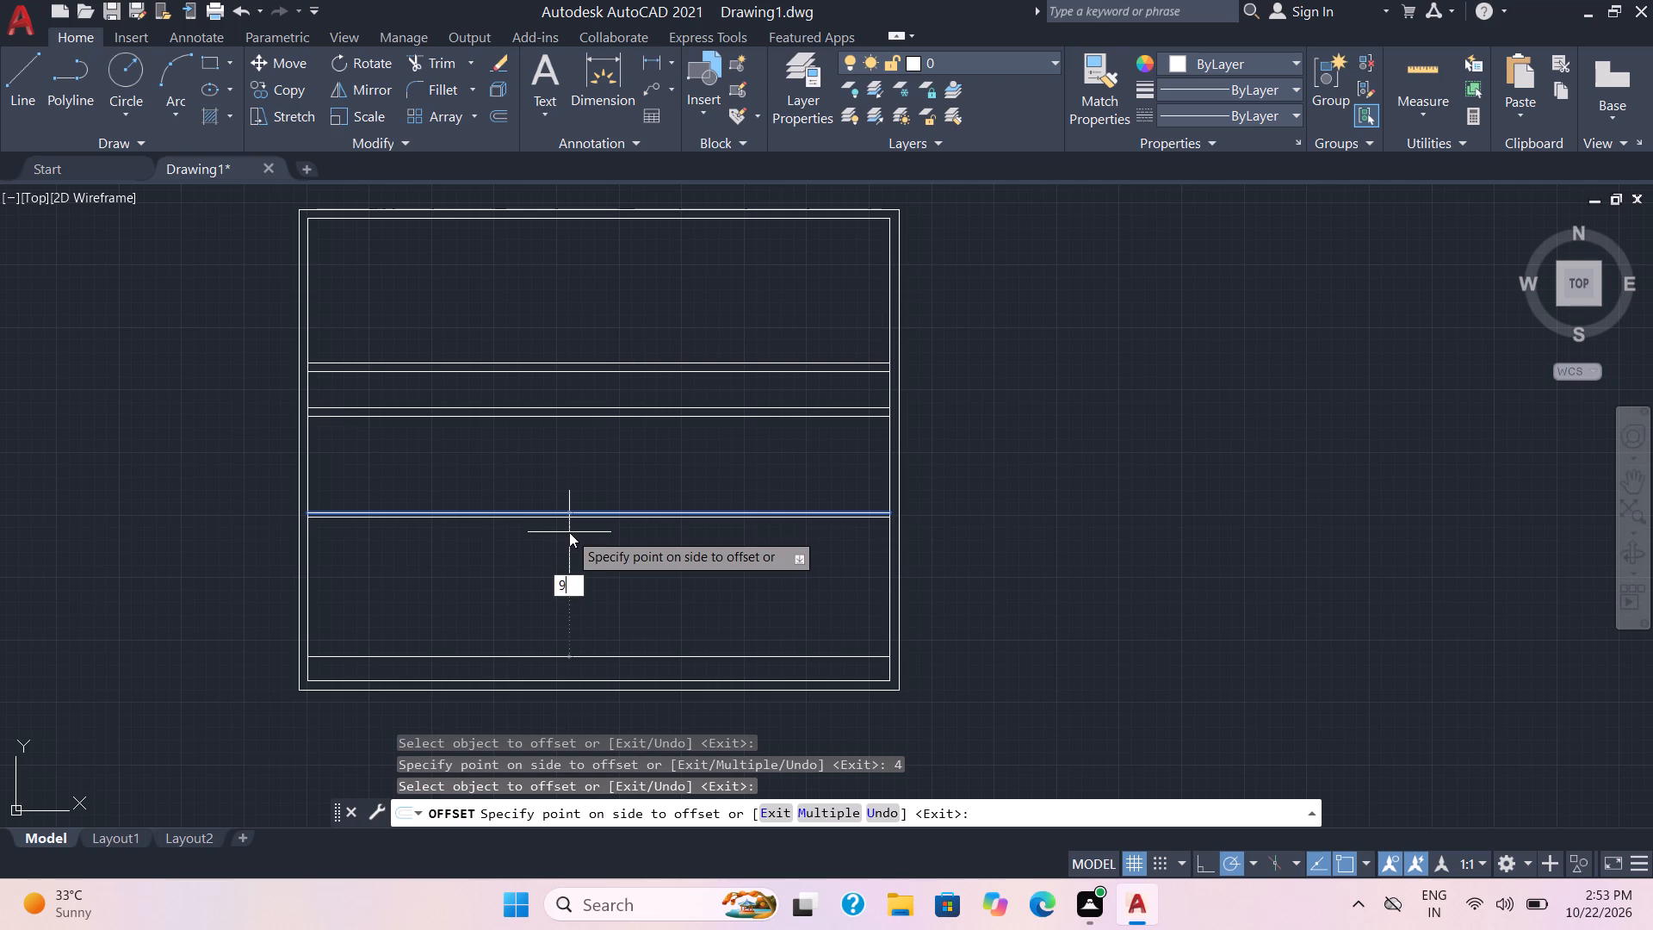
# Offset the lowest interior line 8" downward.
pyautogui.click(586, 523)
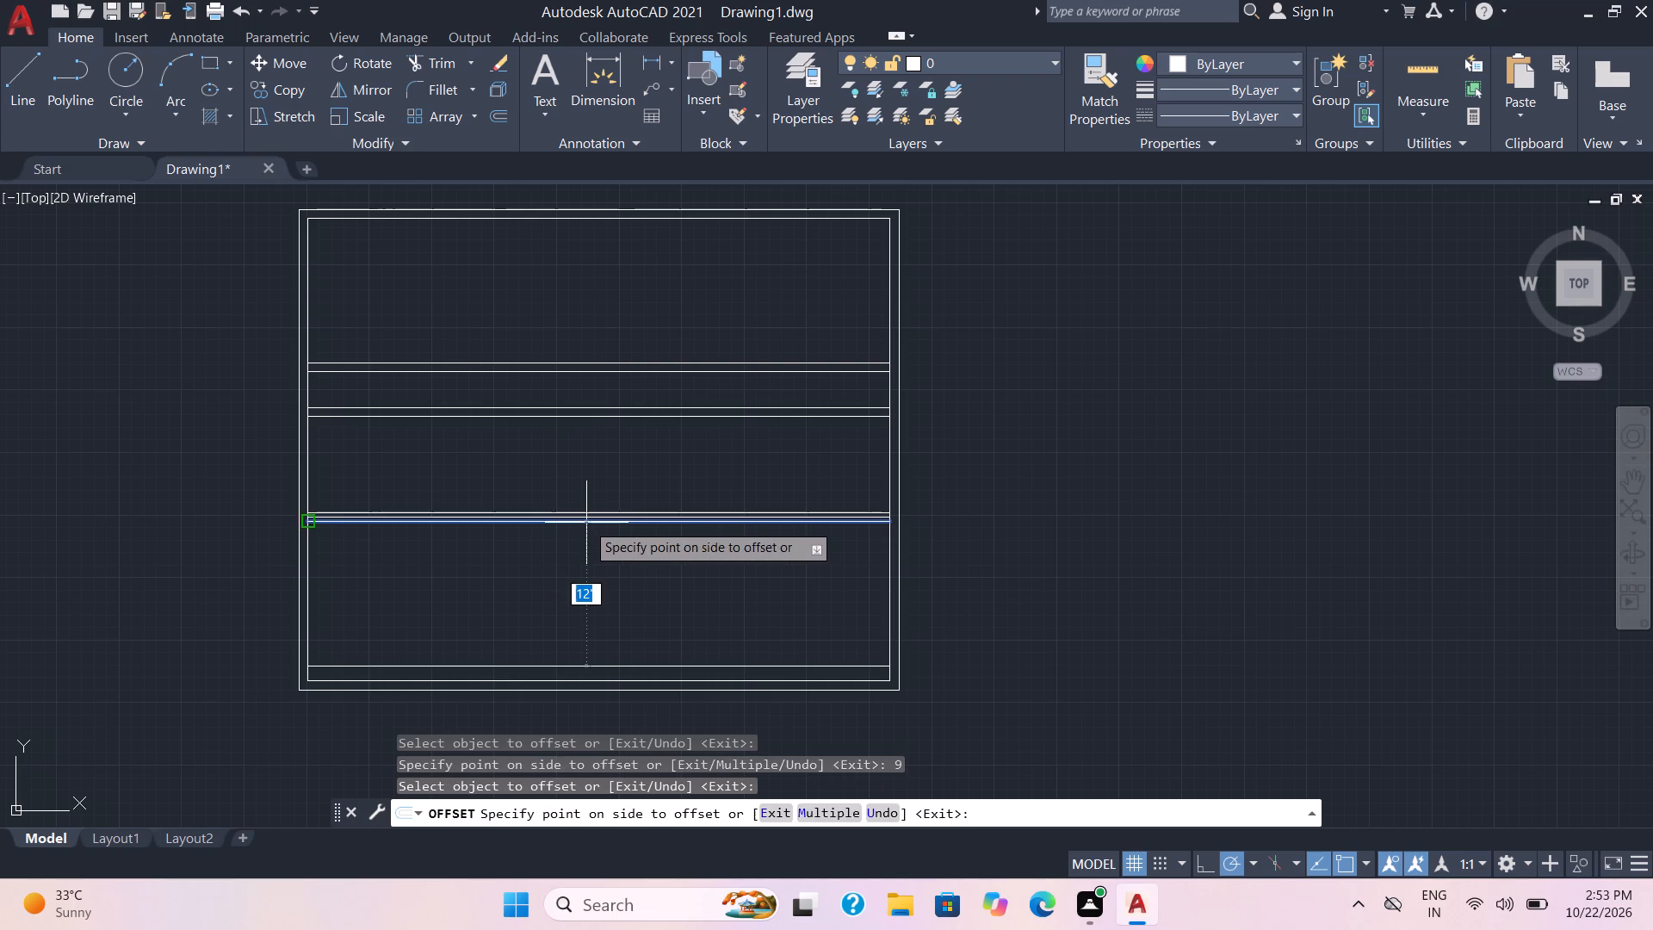
pyautogui.press('8')
pyautogui.press('Return')
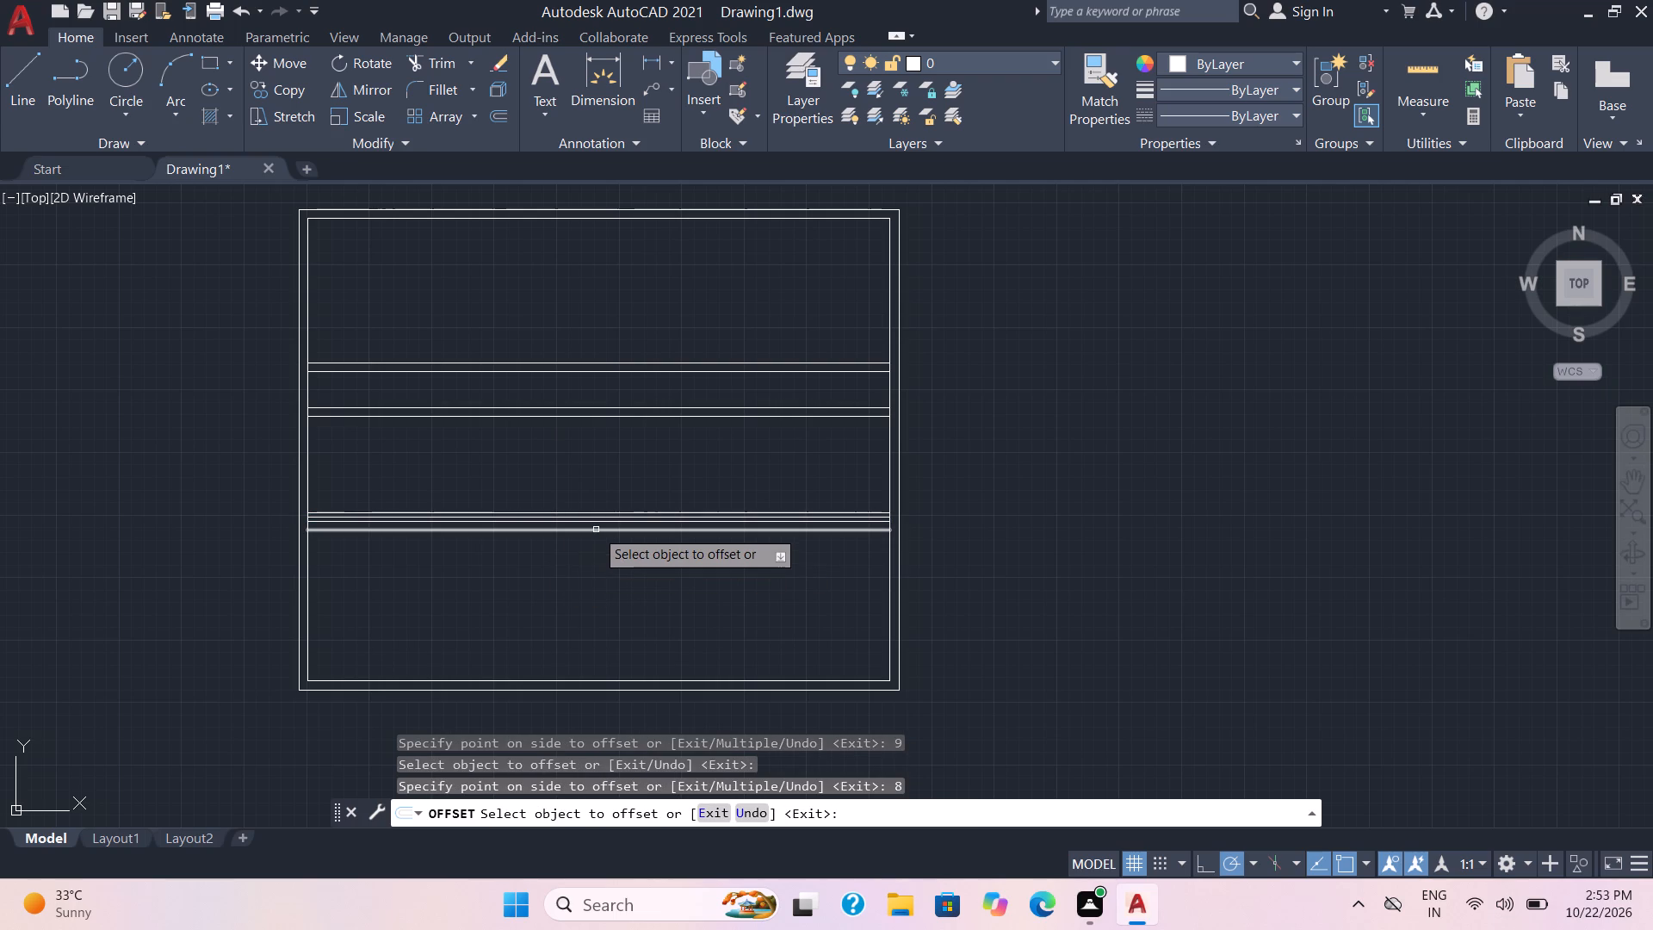
# Offset the third wall's 9" line, just above the lowest line, 8' downward, and offset the result 9" further down.
pyautogui.scroll(1, 596, 530)
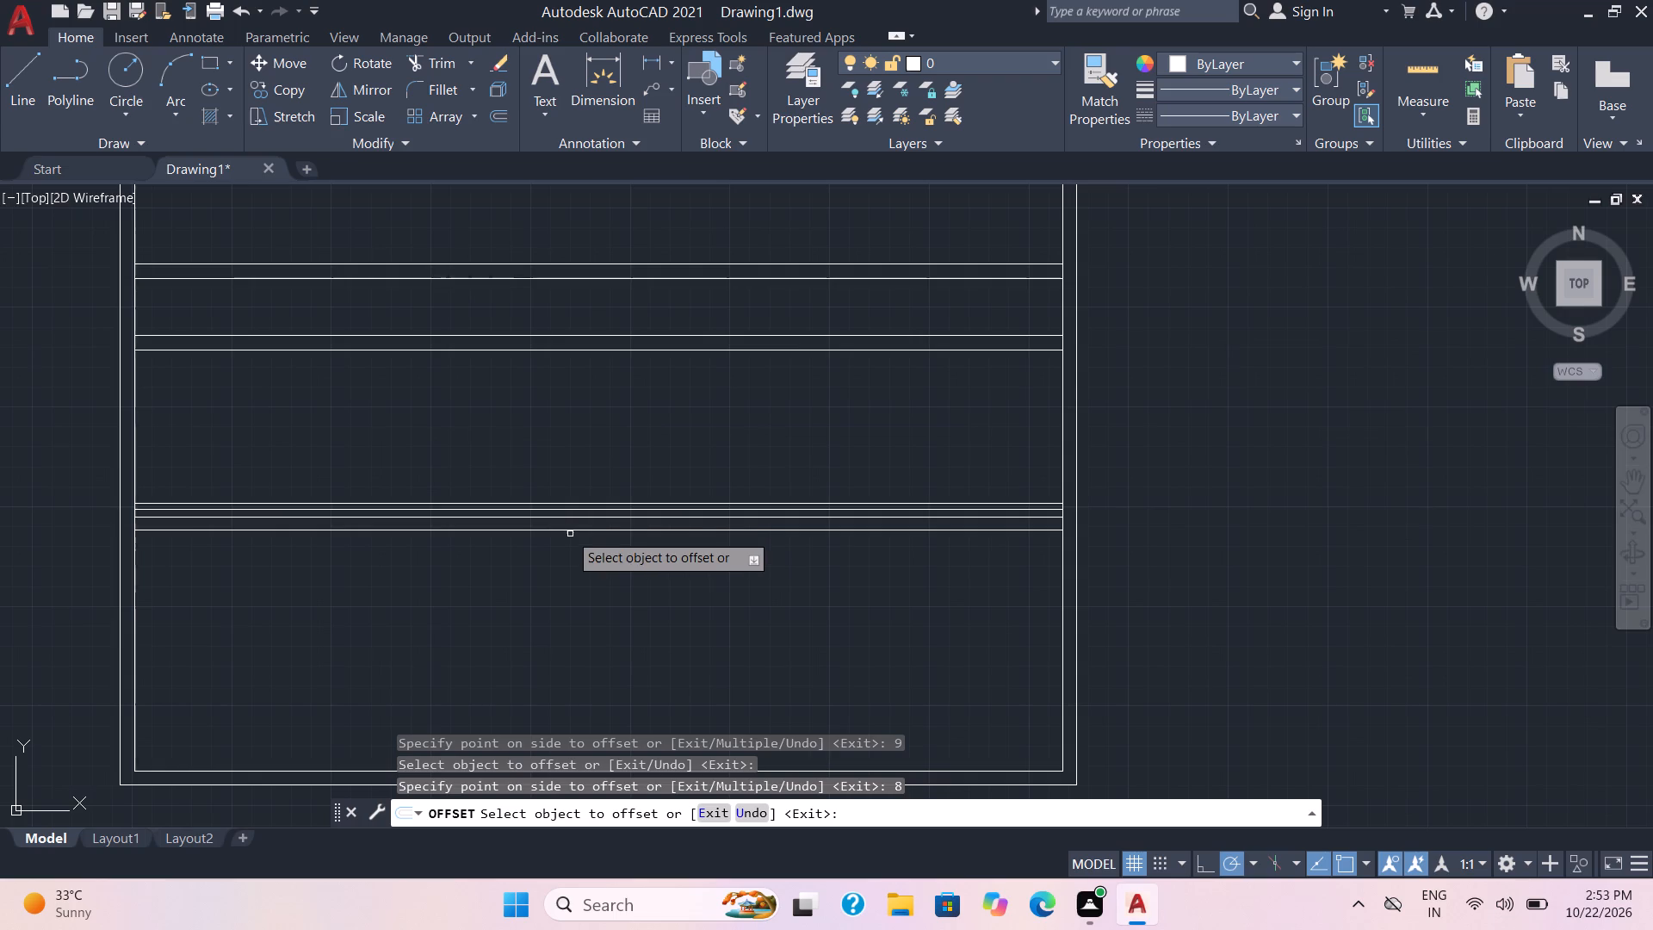
pyautogui.click(567, 518)
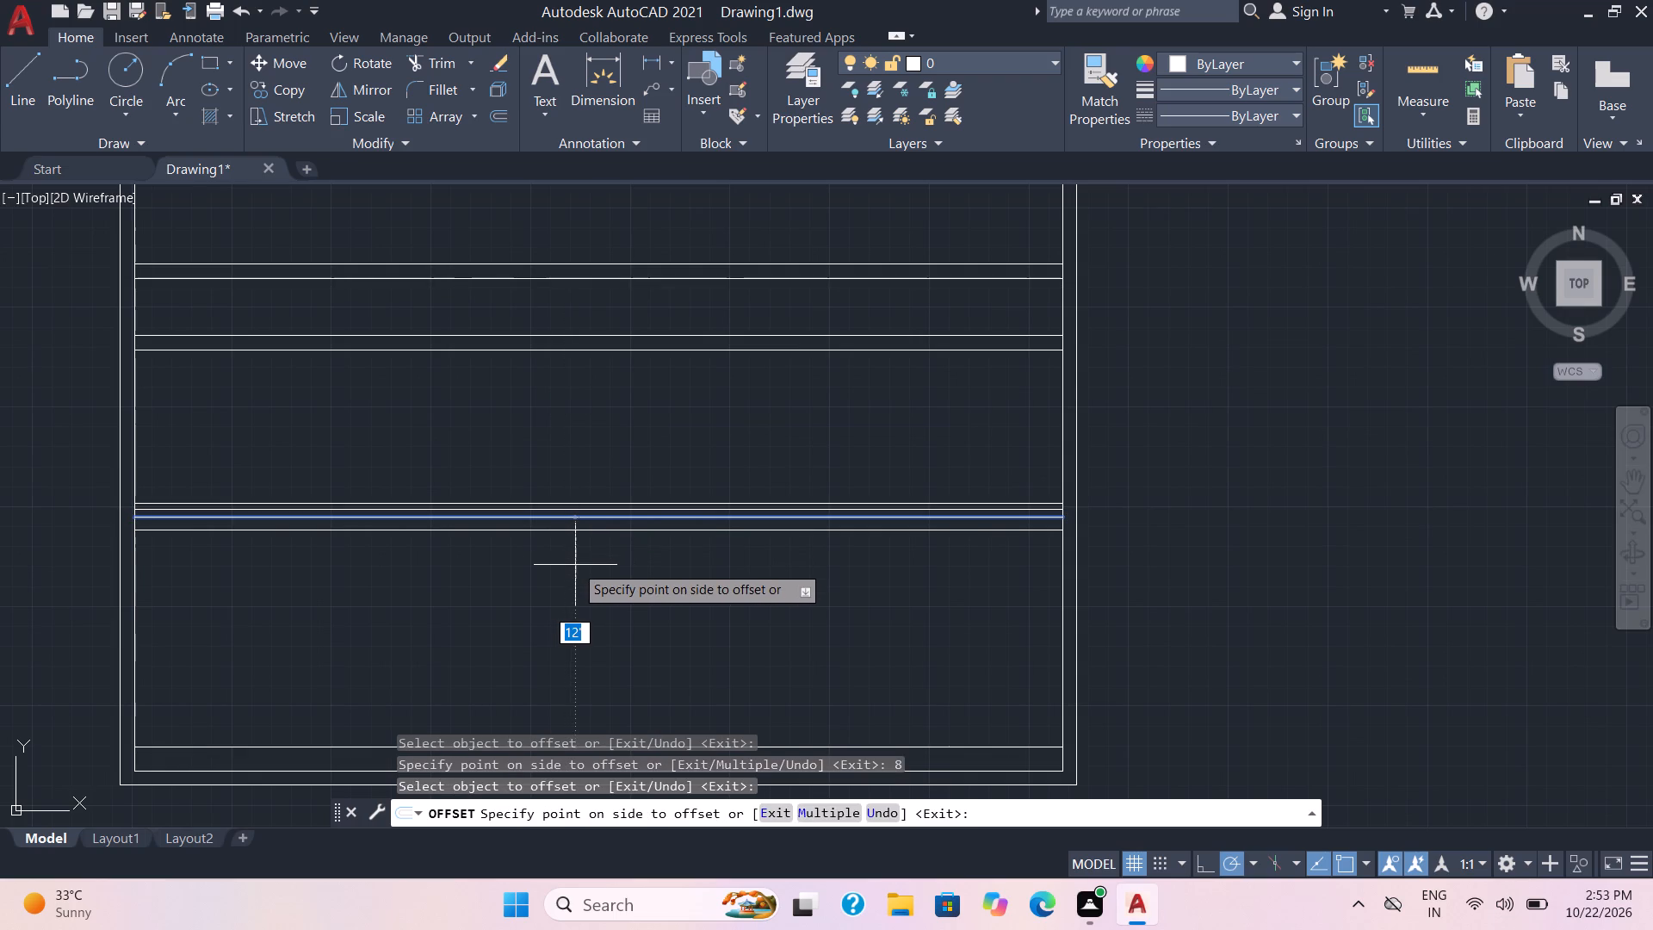
pyautogui.write("8'")
pyautogui.press('Return')
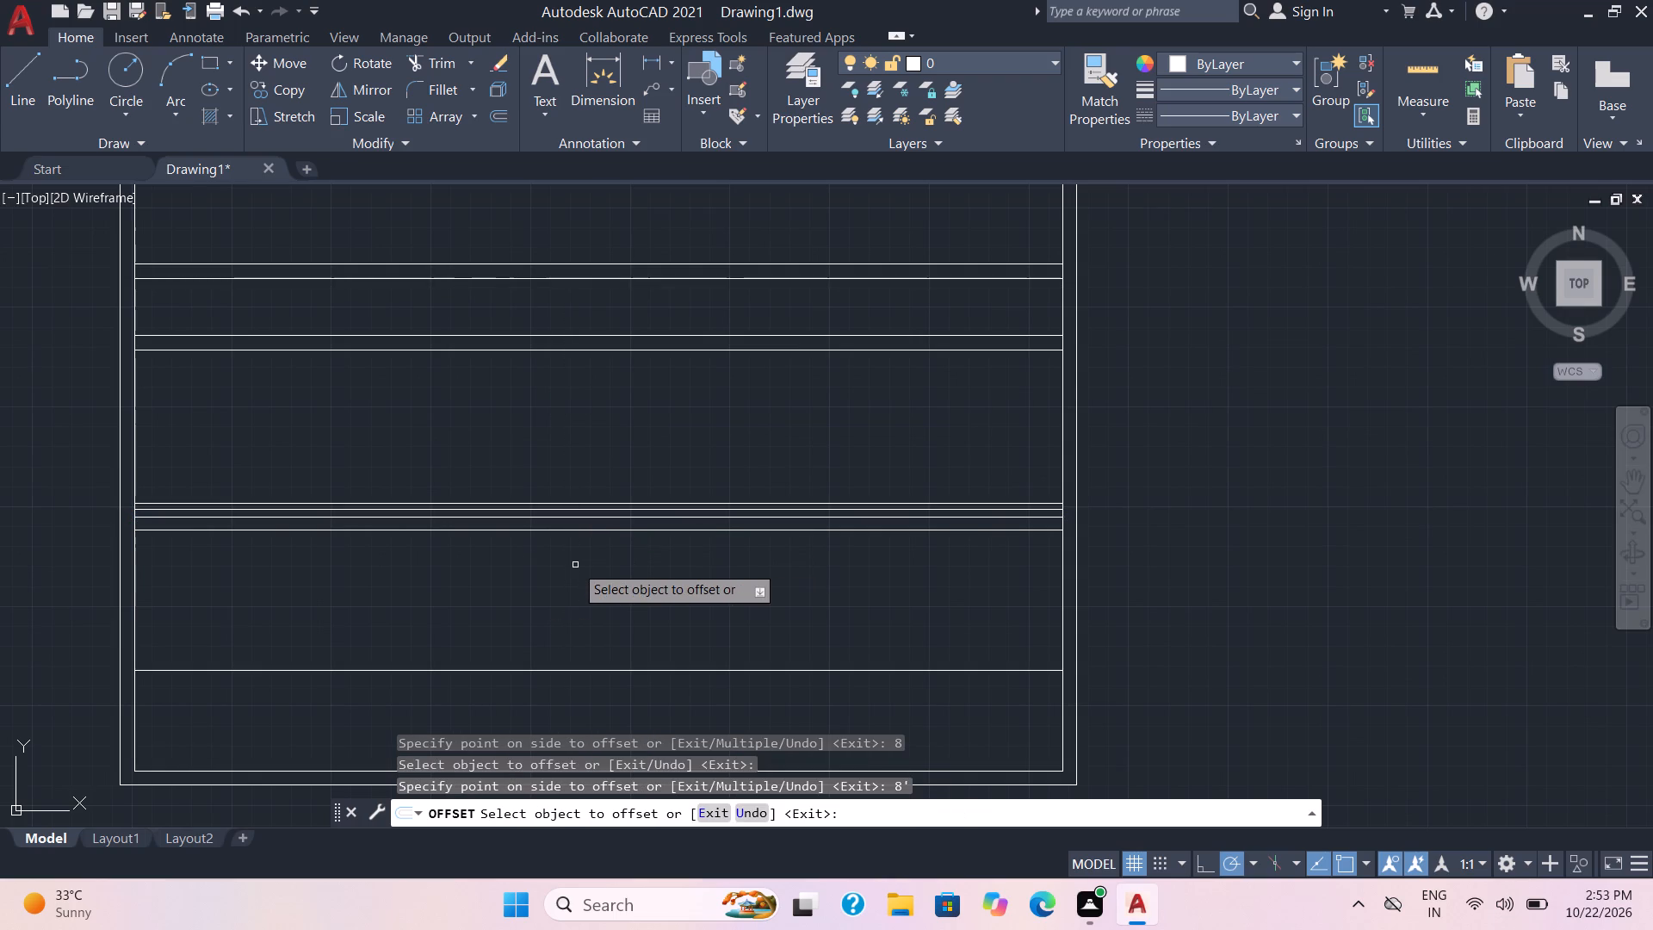
pyautogui.scroll(-2, 579, 579)
pyautogui.click(597, 617)
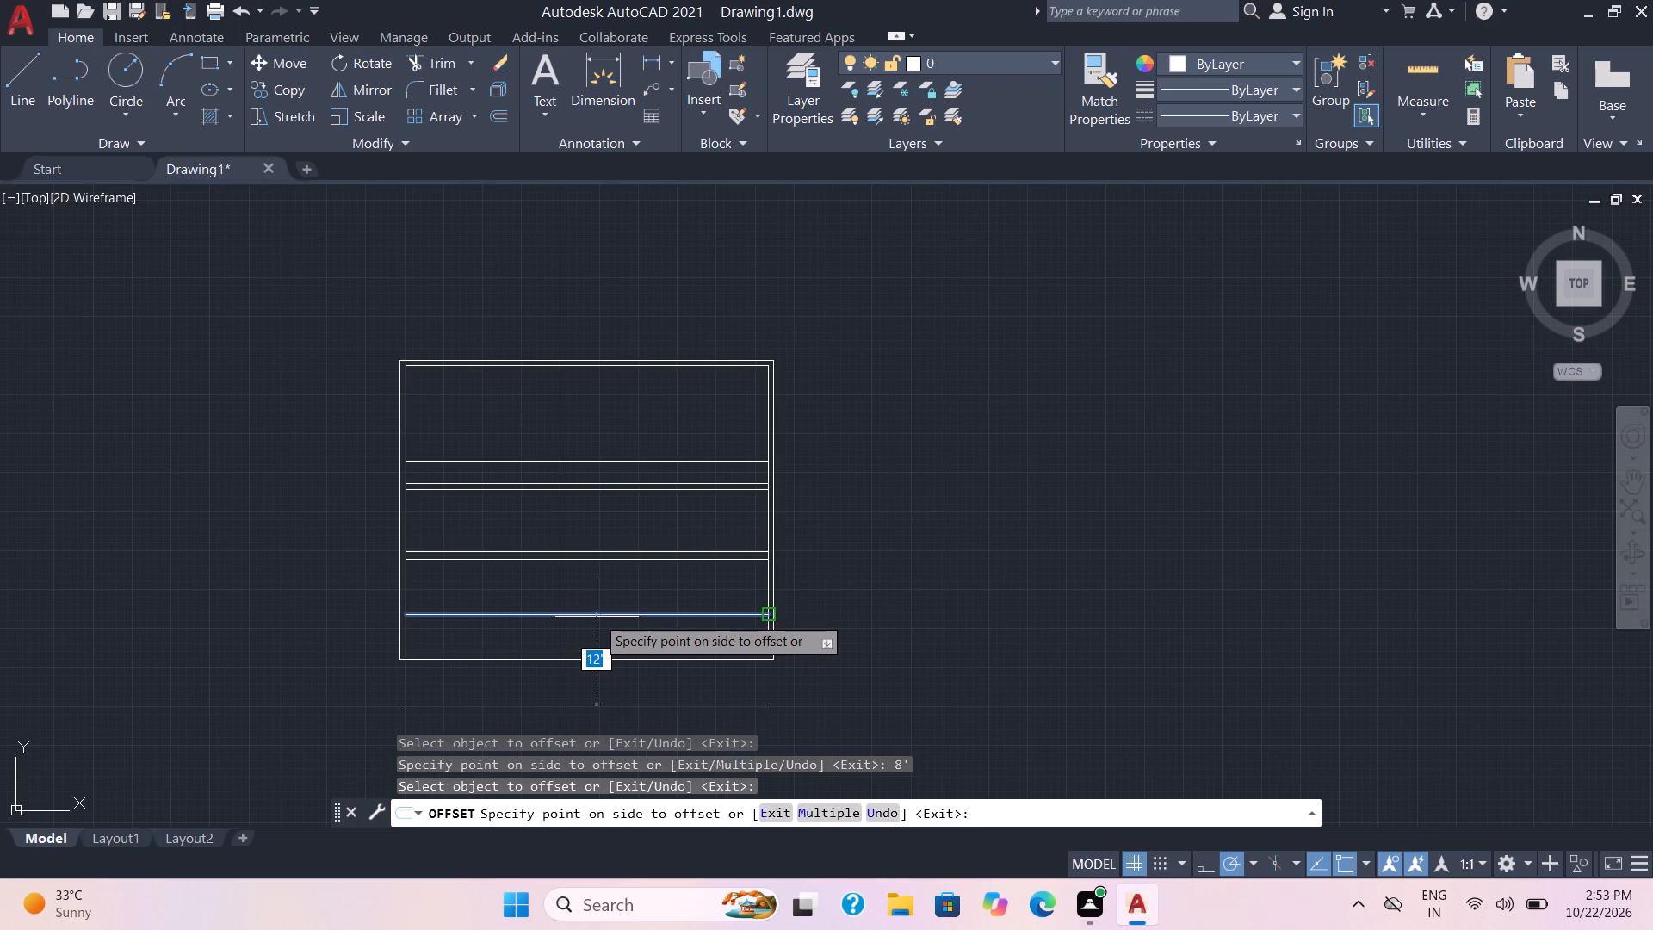
pyautogui.press('0')
pyautogui.press('BackSpace')
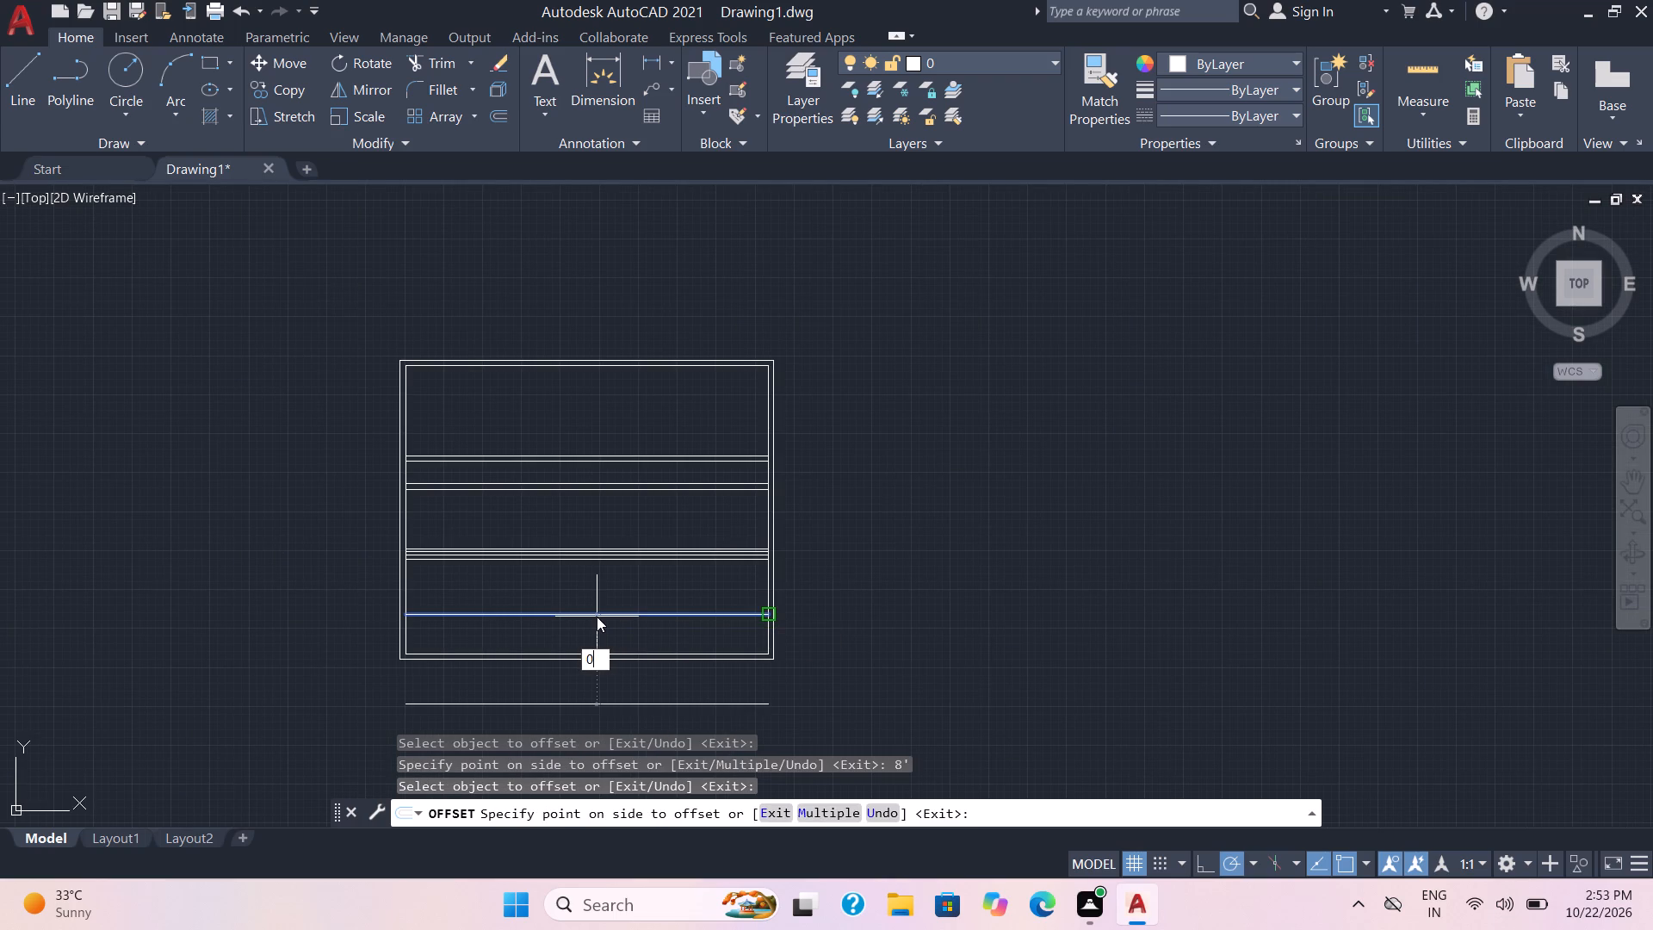
pyautogui.press('9')
pyautogui.press('Return')
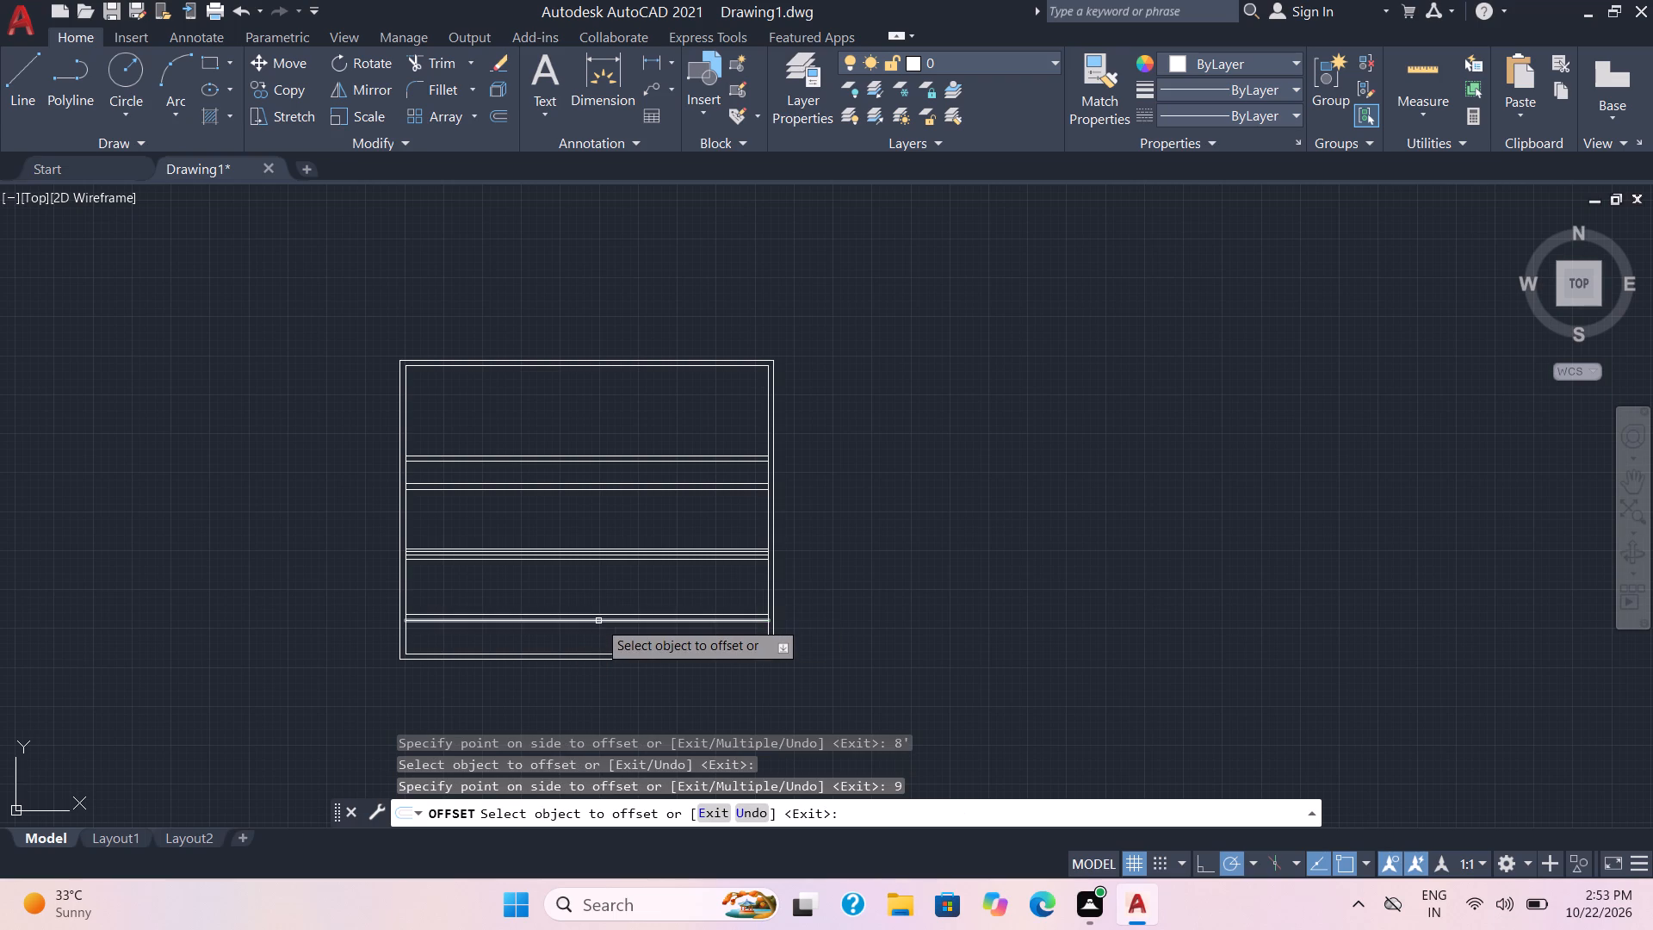
# Offset the lower line of the bottom interior wall 8' downward, past the outline's bottom edge.
pyautogui.click(598, 621)
pyautogui.write("8'")
pyautogui.press('Return')
# Offset the line just below the outline 9" further downward to complete the new bottom wall.
pyautogui.click(589, 680)
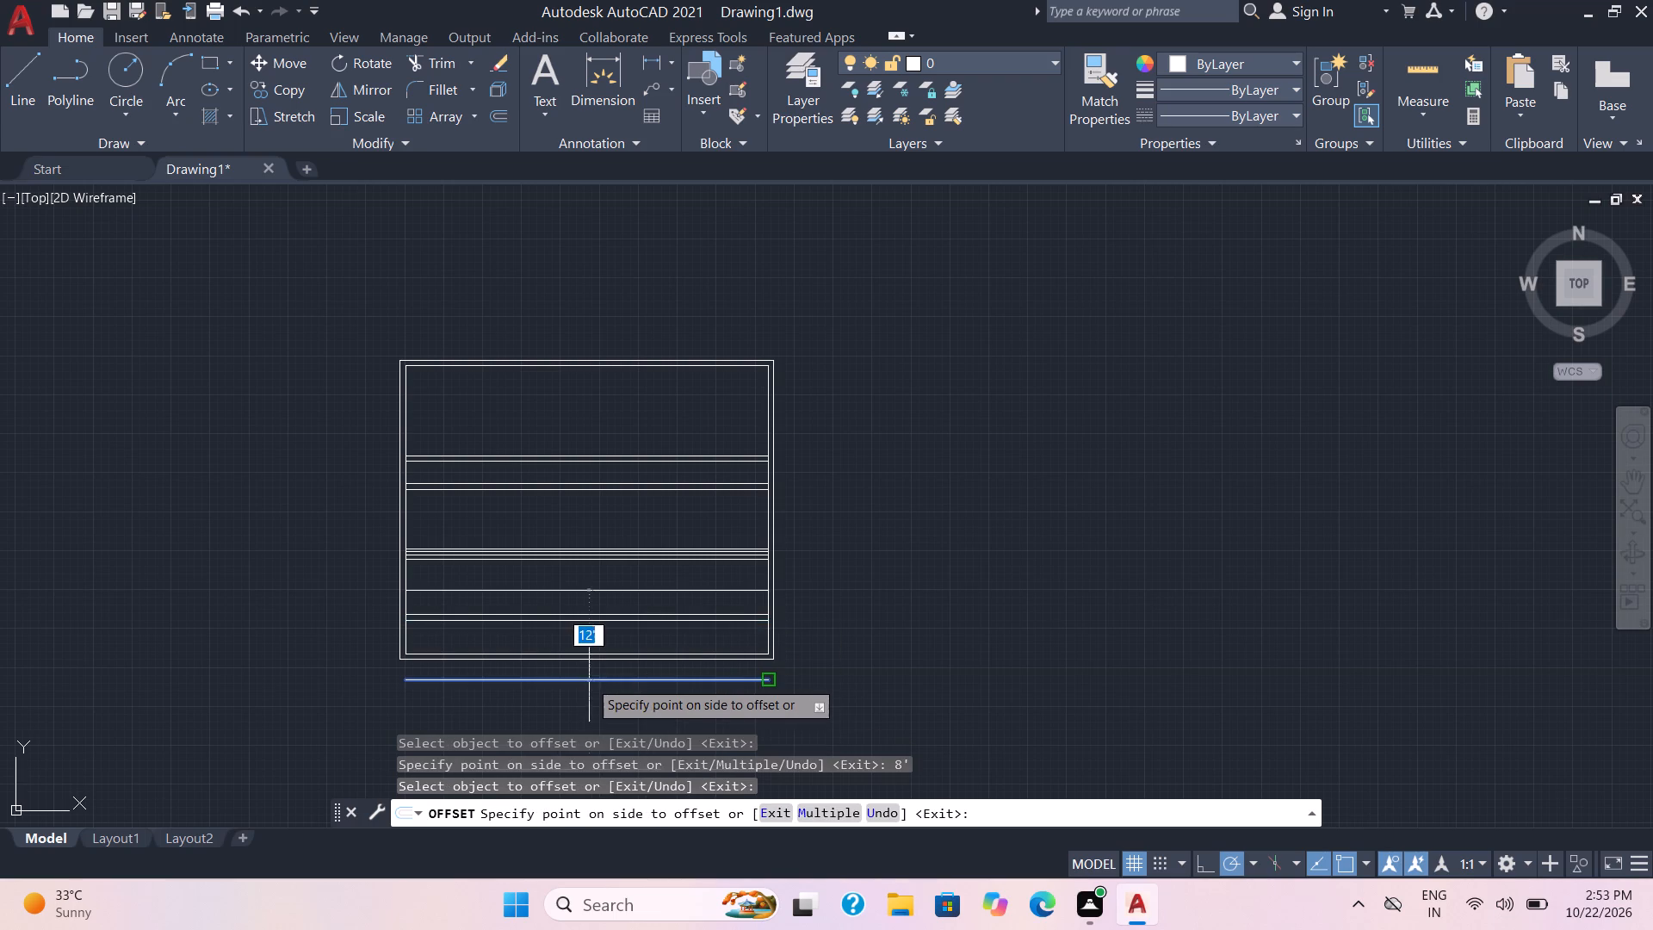
pyautogui.press('9')
pyautogui.press('Return')
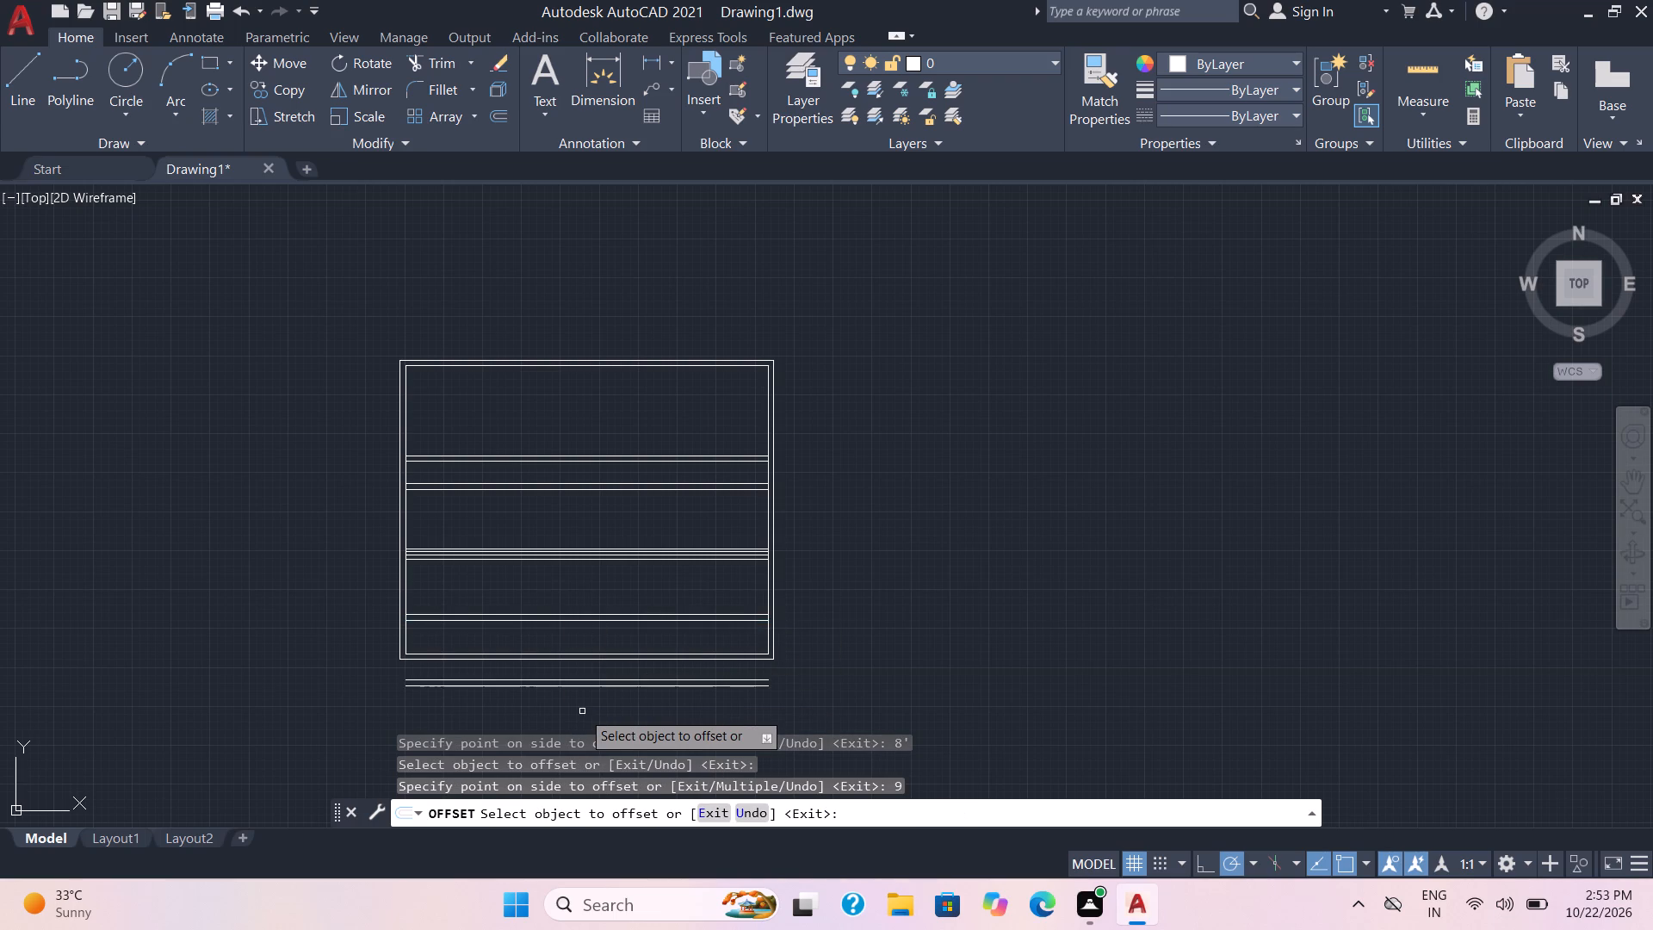
pyautogui.press('Escape')
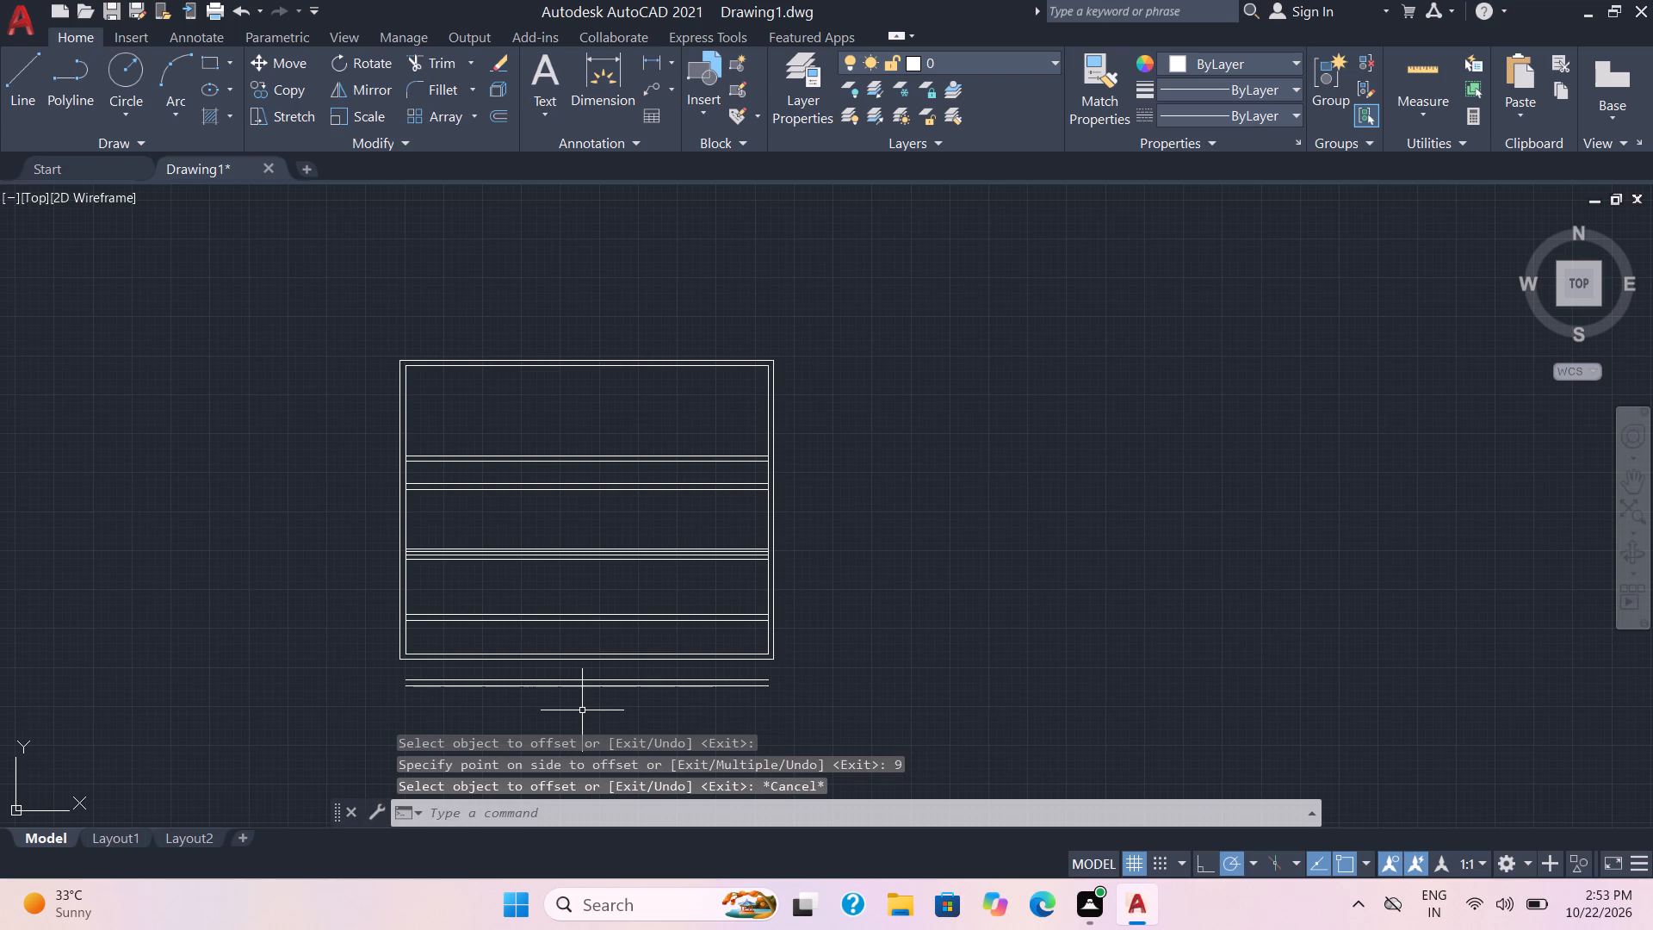
# Trim away the two surplus lines at the third interior wall, keeping only its 9" pair.
pyautogui.scroll(1, 582, 710)
pyautogui.click(454, 59)
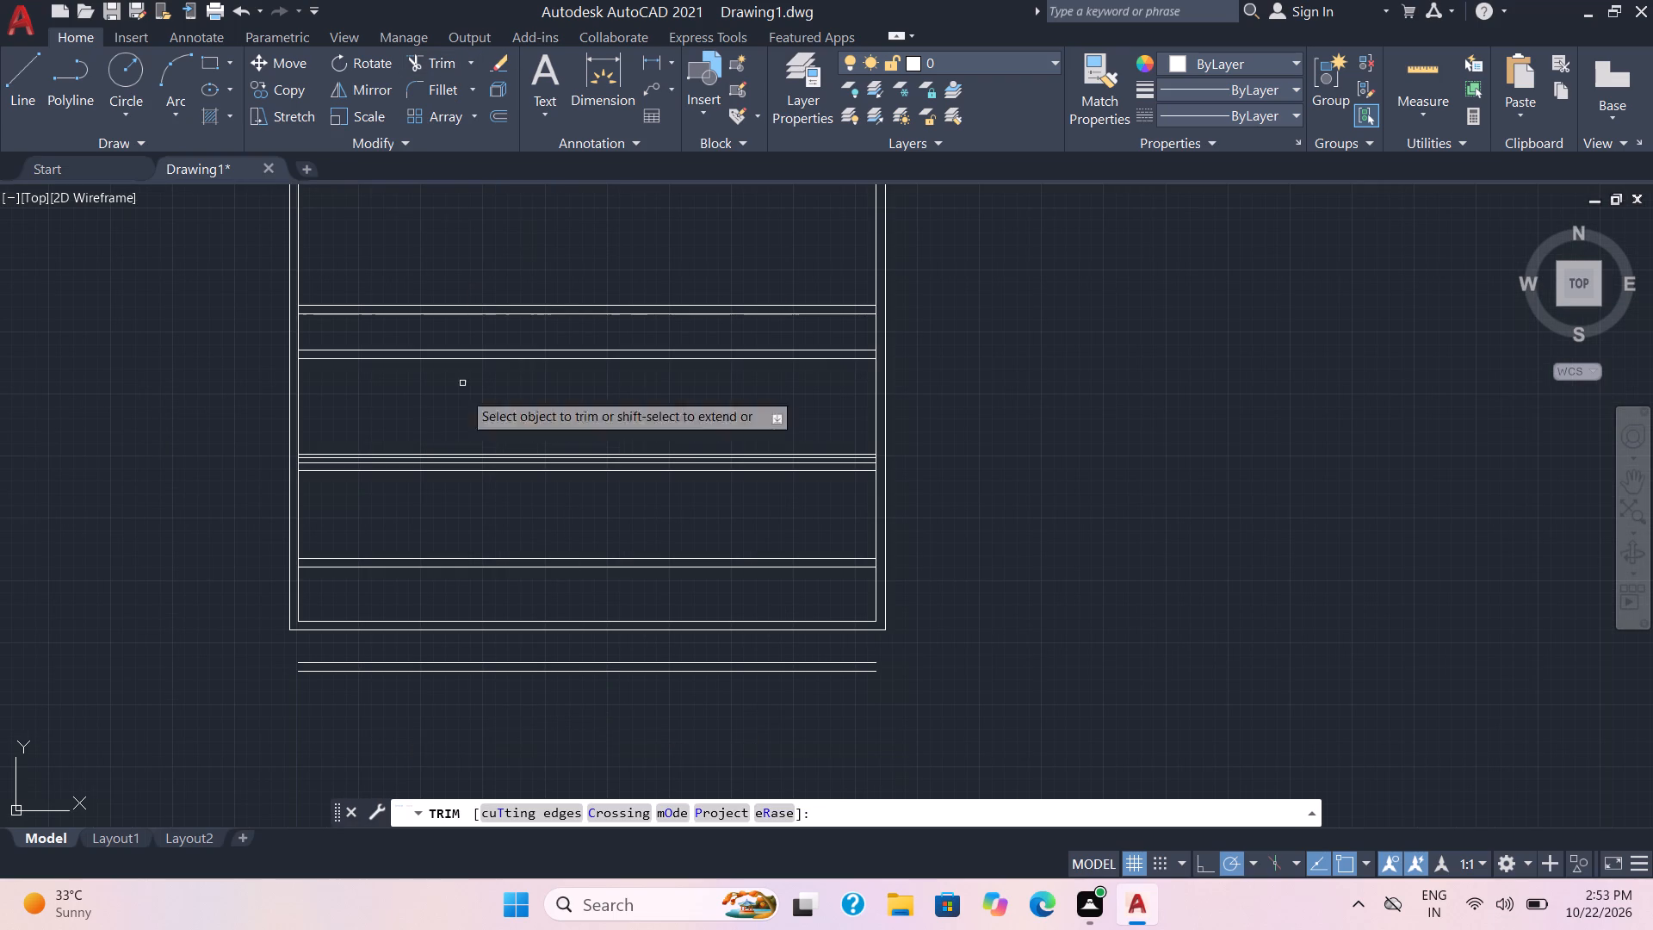
pyautogui.scroll(2, 473, 546)
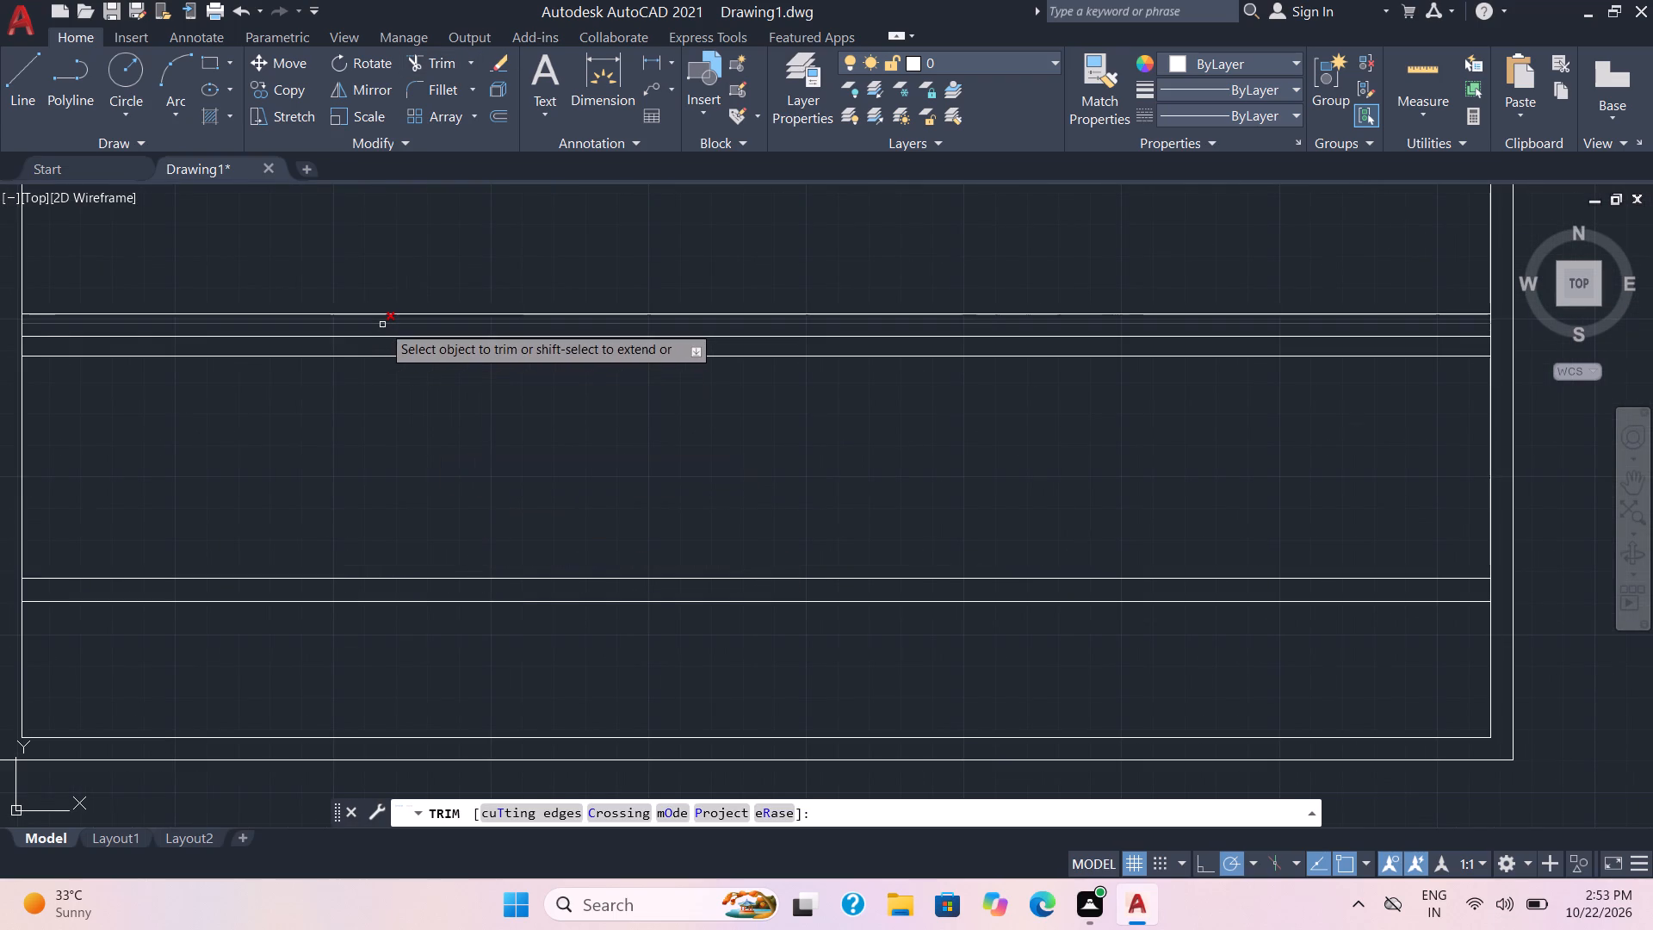
pyautogui.click(382, 325)
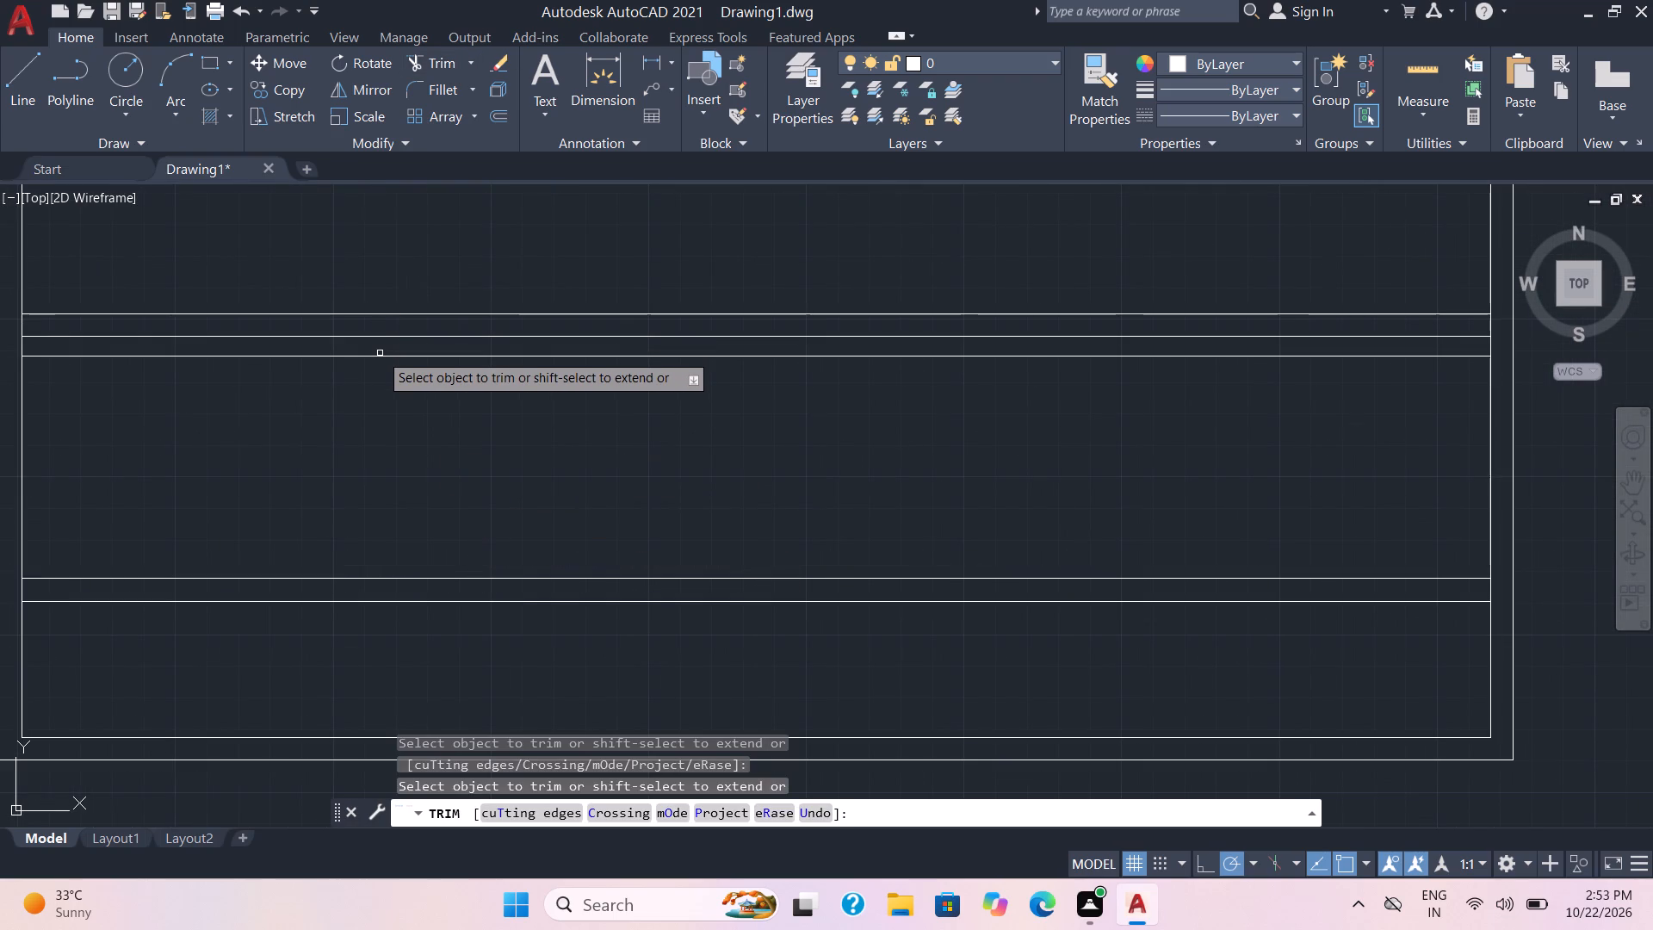
pyautogui.click(374, 357)
# Extend the upper line of the second interior wall to the outer left wall line.
pyautogui.scroll(-2, 408, 406)
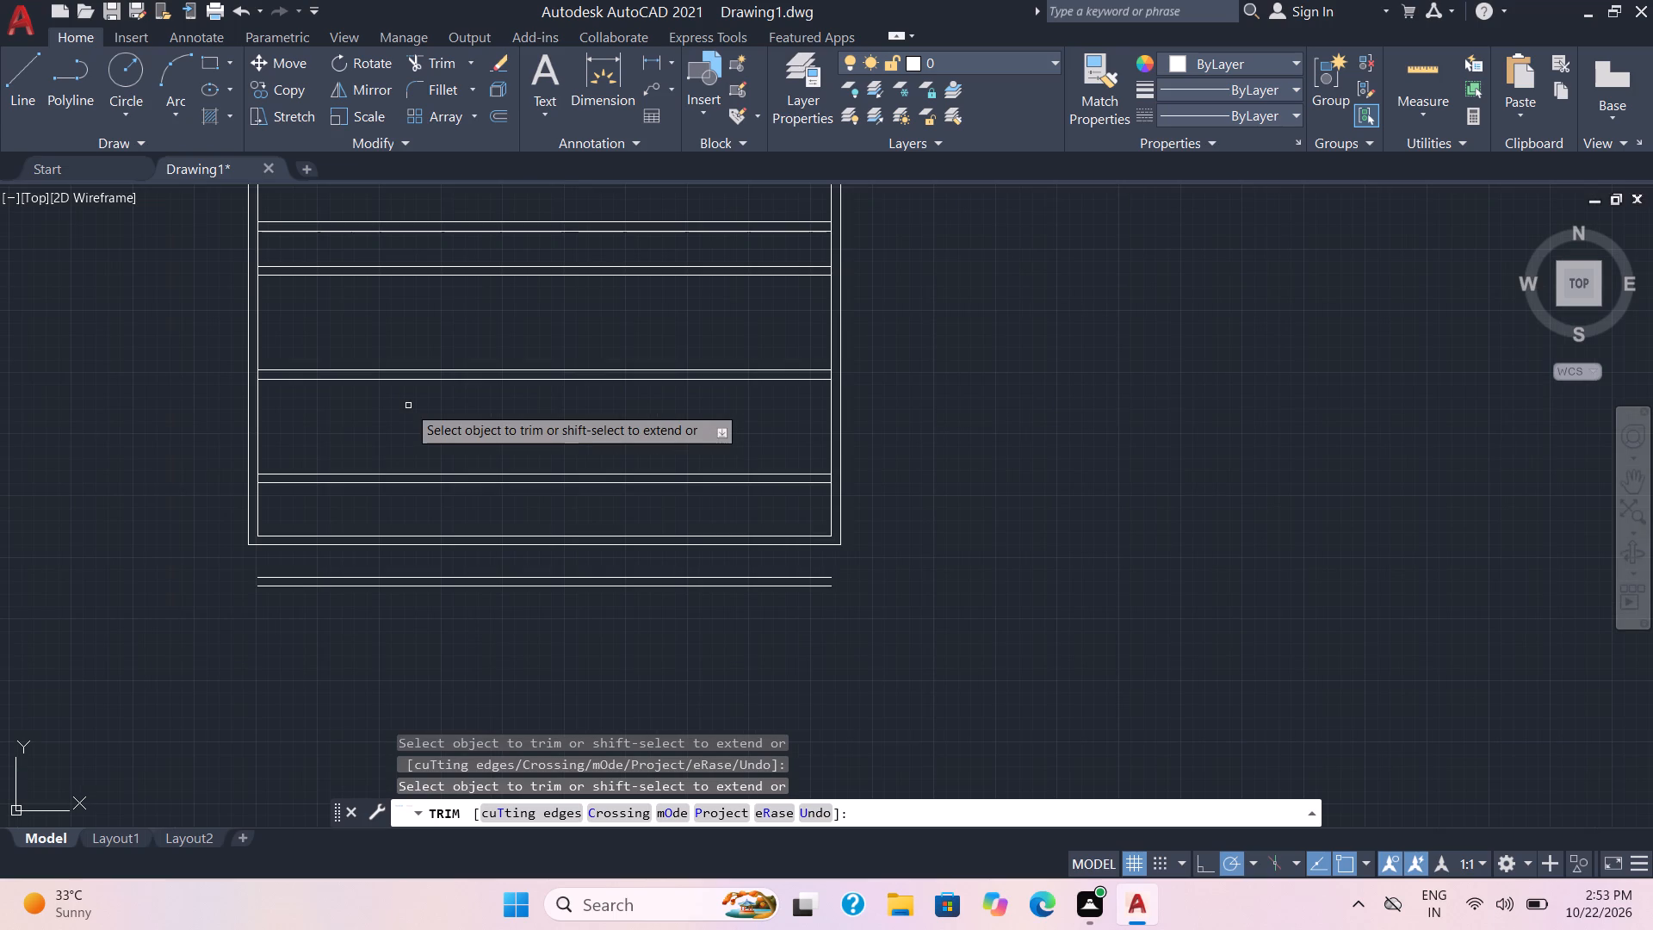
pyautogui.scroll(-1, 408, 406)
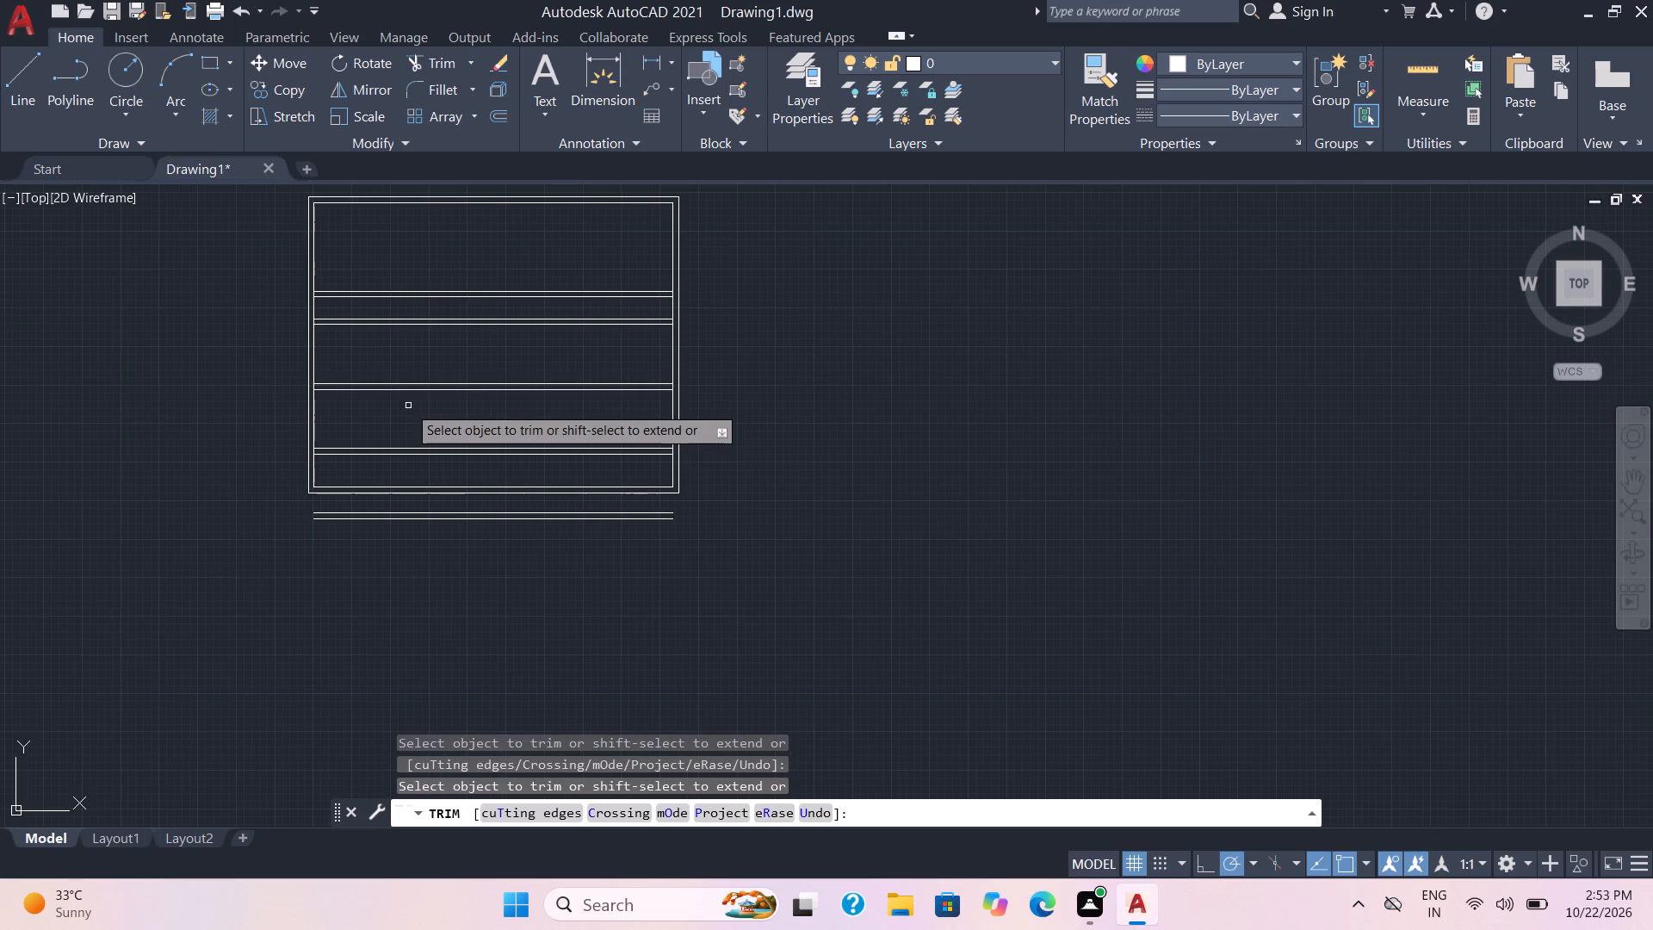
pyautogui.scroll(1, 418, 332)
pyautogui.moveTo(418, 332); pyautogui.dragTo(505, 429, button='middle')
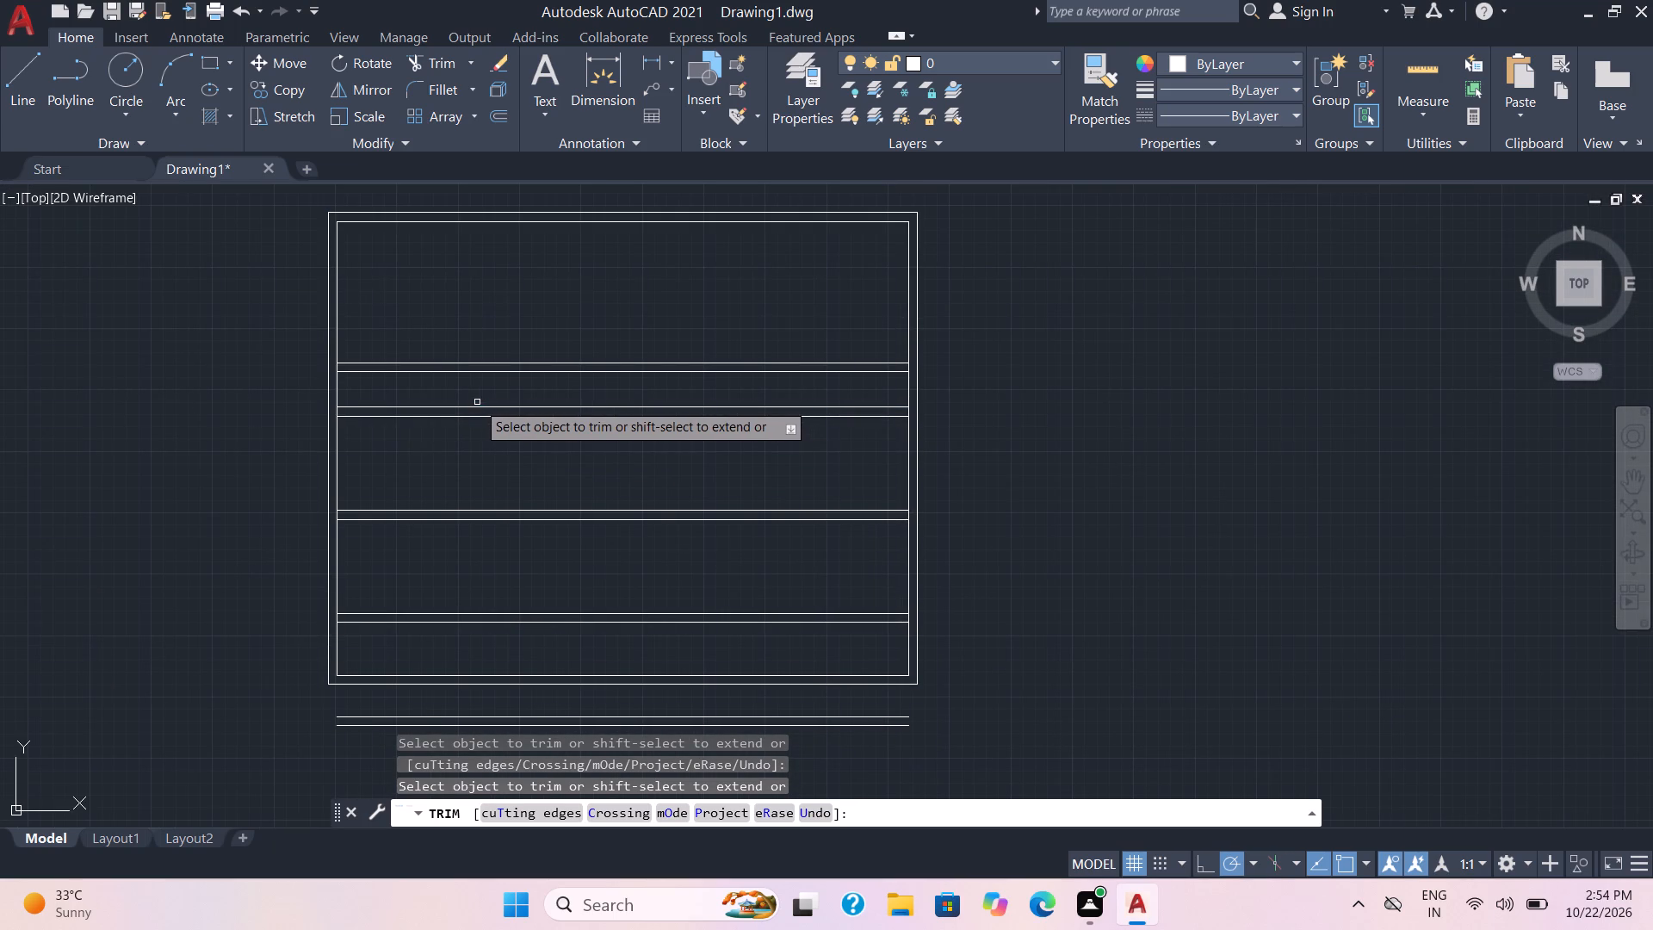
pyautogui.keyDown('shift'); pyautogui.click(467, 406); pyautogui.keyUp('shift')
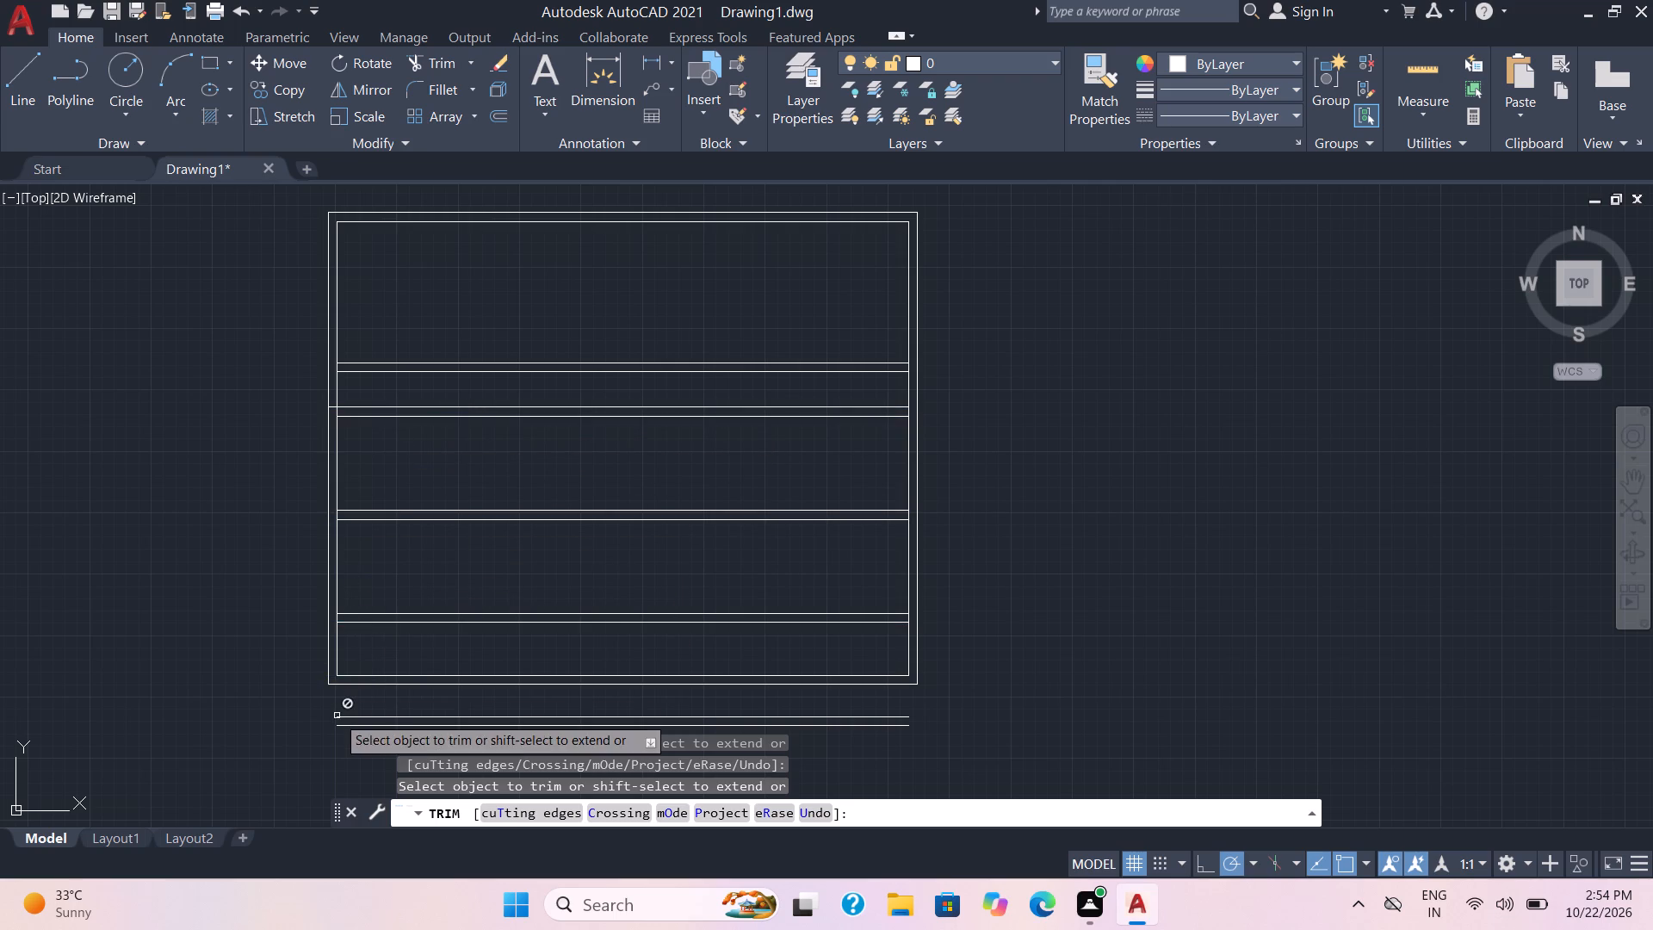
# Extend the inner left wall line down to the upper line of the new bottom wall.
pyautogui.keyDown('shift'); pyautogui.click(339, 667); pyautogui.keyUp('shift')
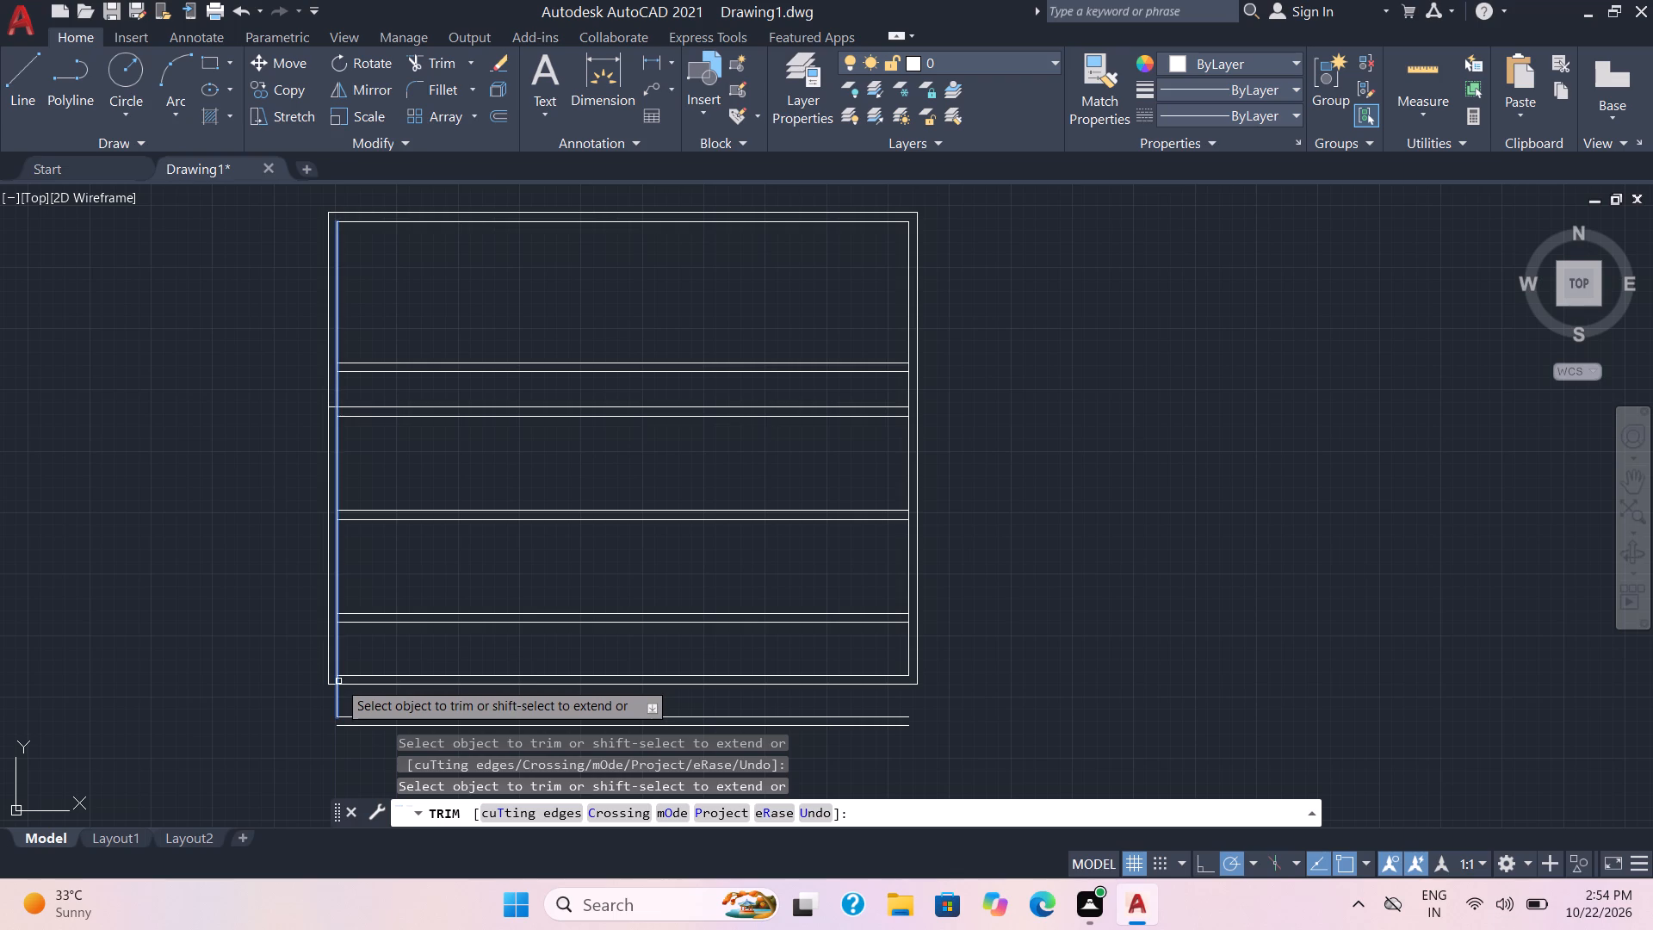
pyautogui.keyDown('shift'); pyautogui.click(338, 681); pyautogui.keyUp('shift')
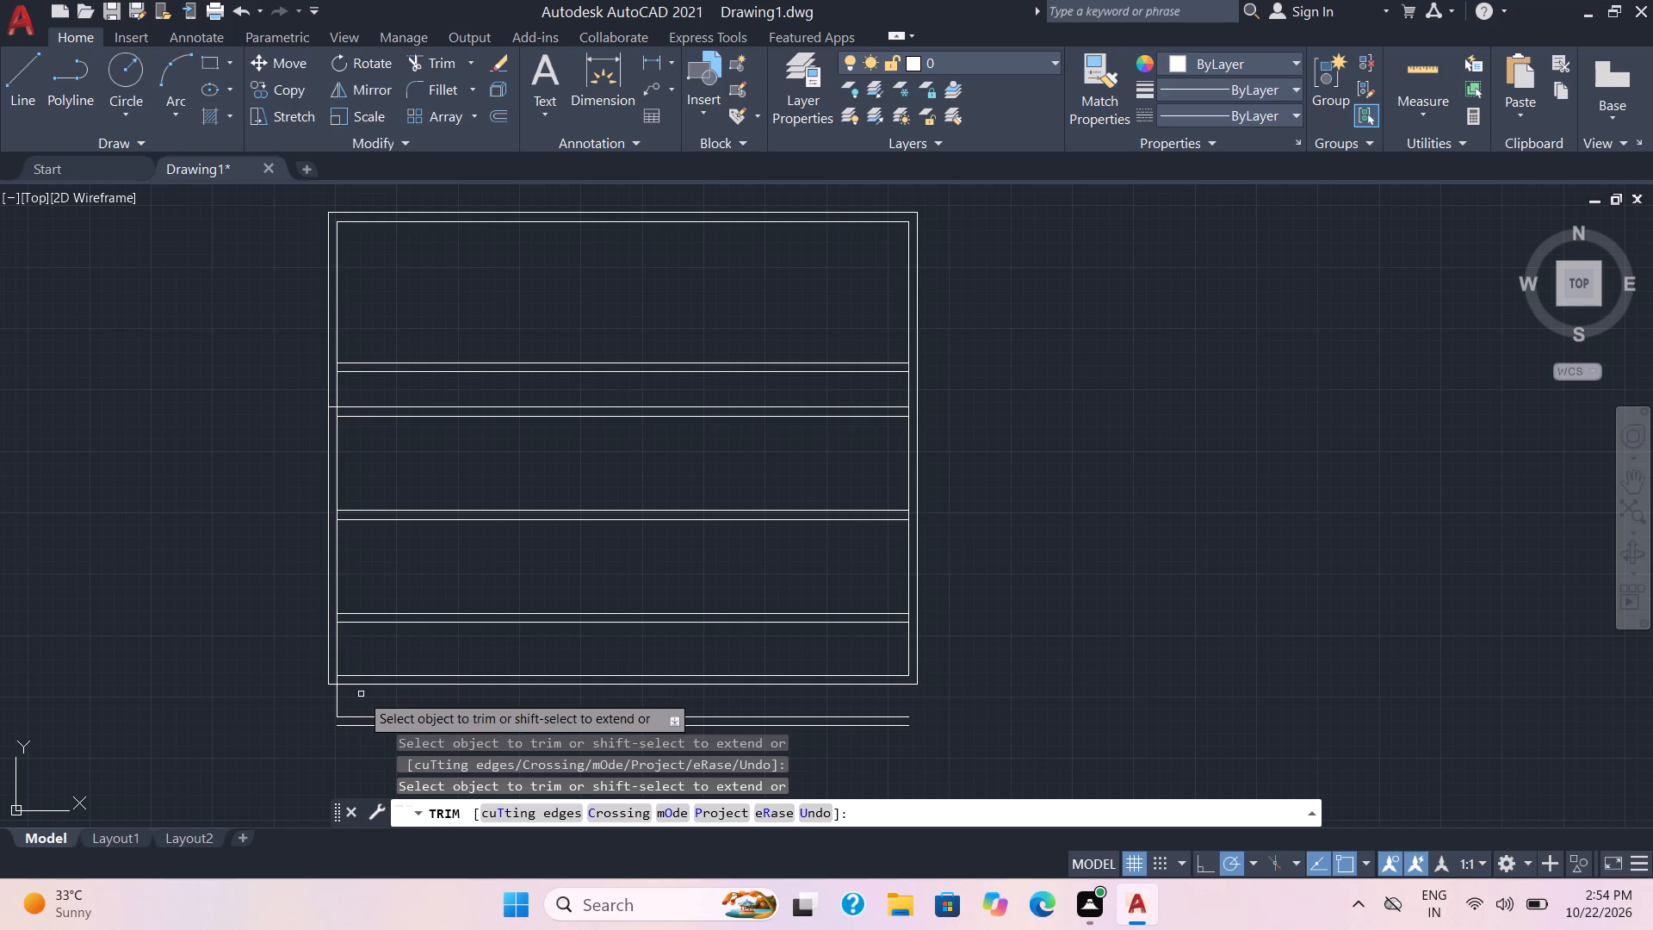
# Trim away both lines of the old bottom wall with a fence across them.
pyautogui.keyDown('shift'); pyautogui.moveTo(361, 694); pyautogui.dragTo(381, 689); pyautogui.keyUp('shift')
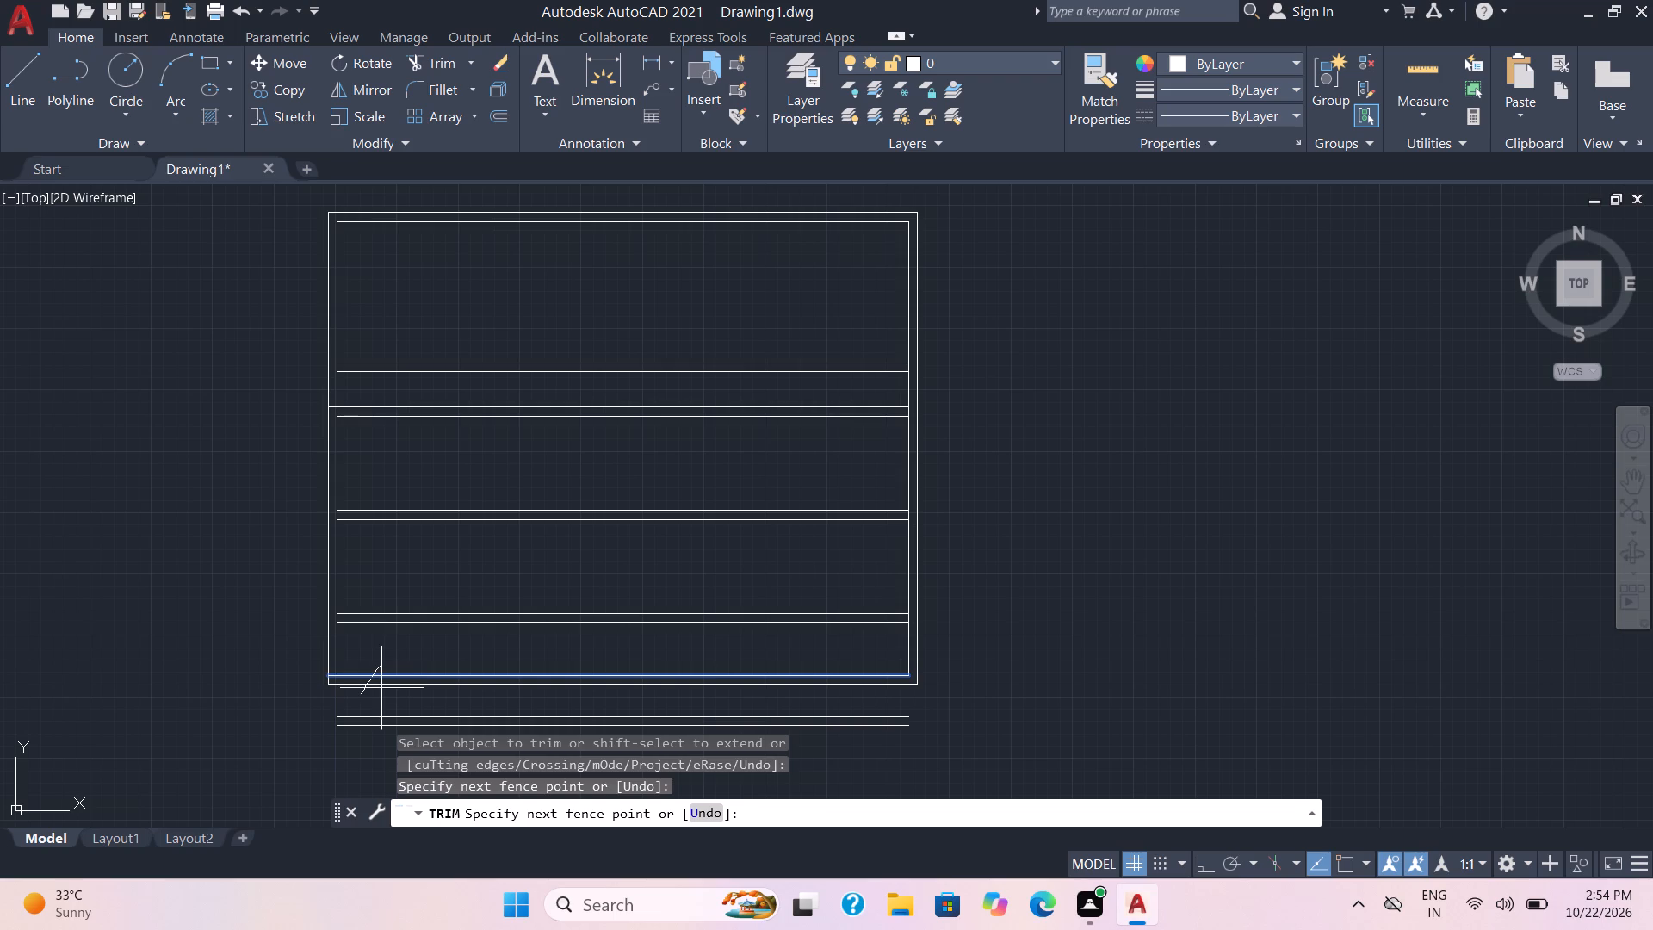
pyautogui.keyDown('shift'); pyautogui.moveTo(381, 689); pyautogui.dragTo(381, 695); pyautogui.keyUp('shift')
pyautogui.click(381, 696)
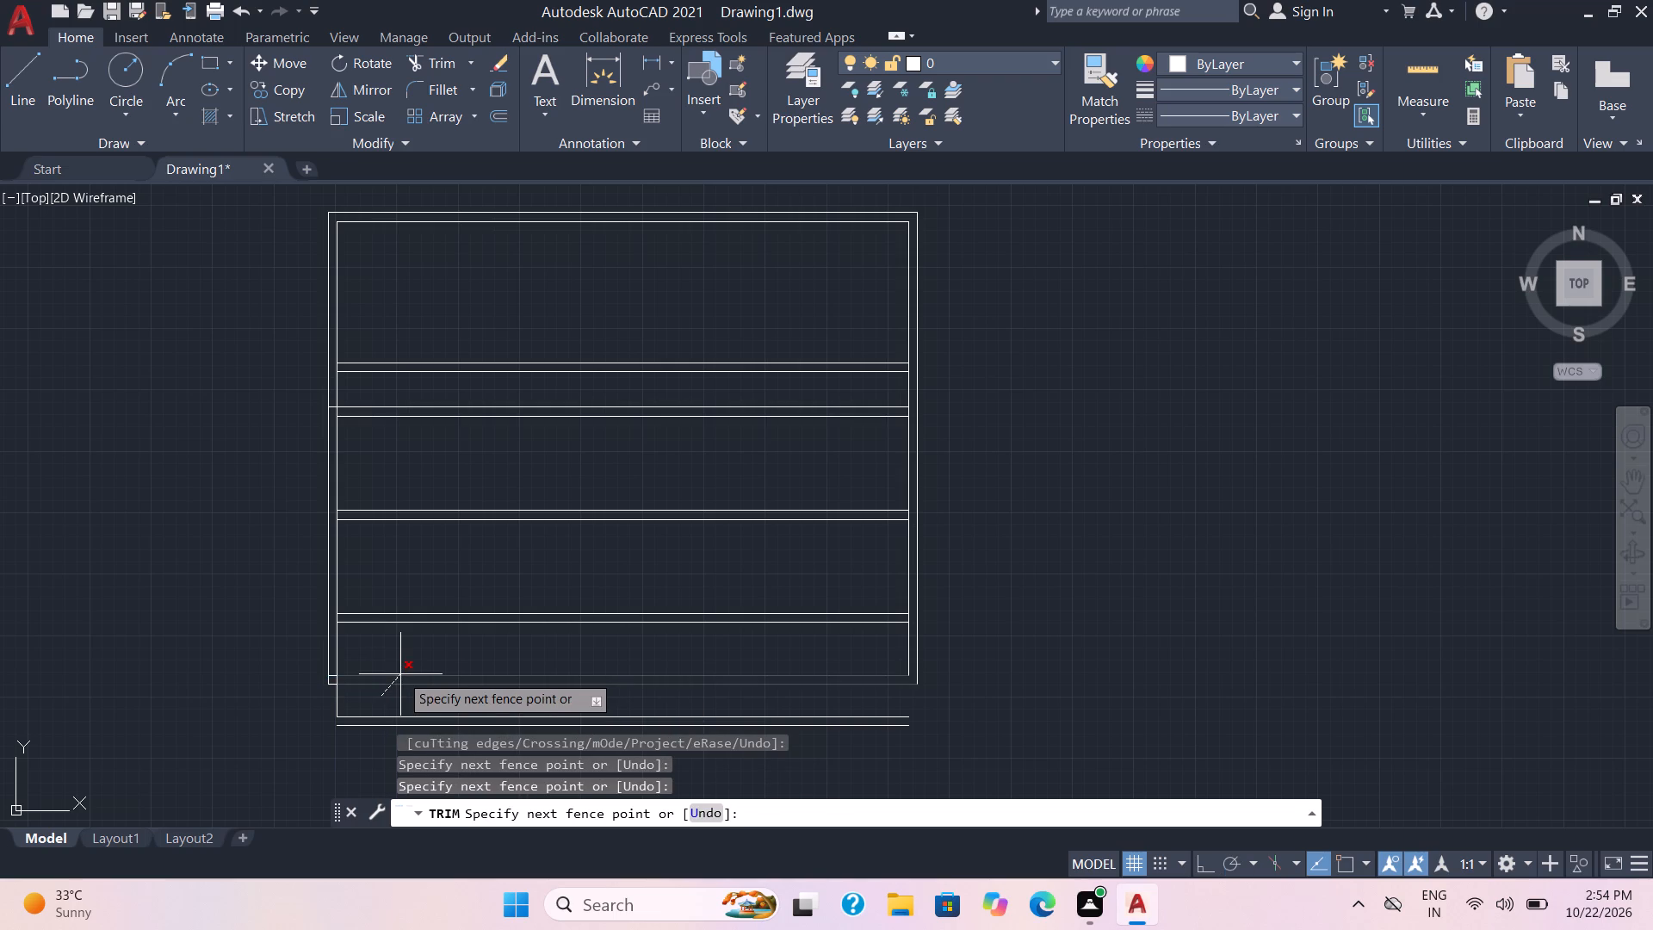
pyautogui.click(400, 674)
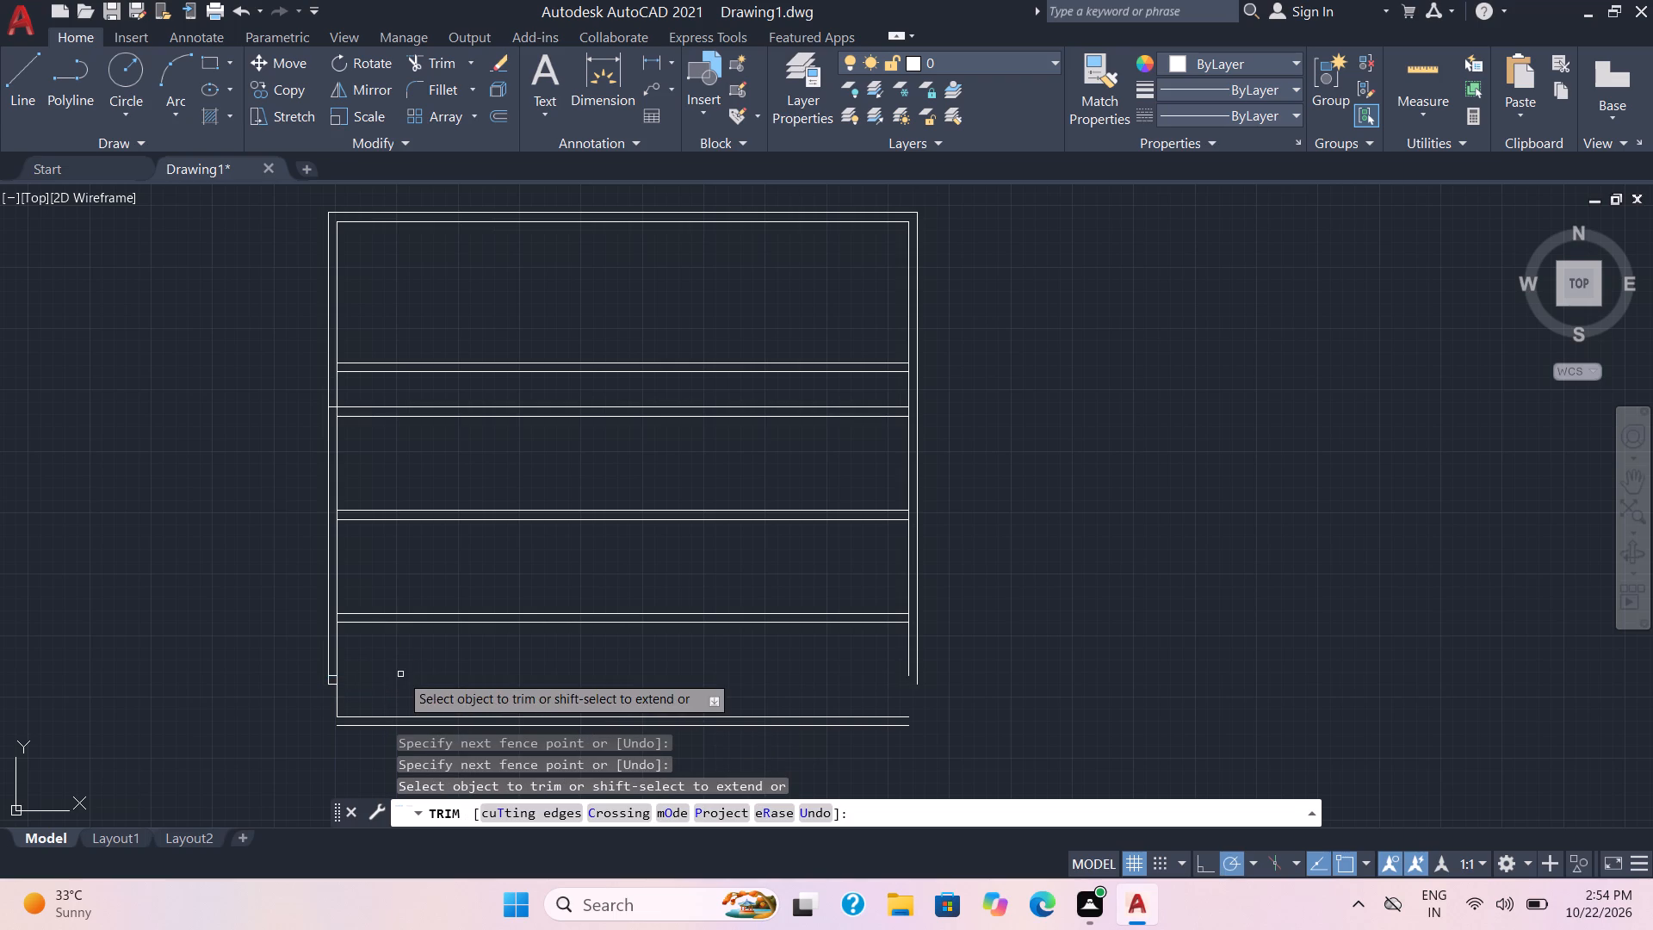
# Extend the inner right wall line down to the upper line of the new bottom wall.
pyautogui.keyDown('shift'); pyautogui.click(907, 659); pyautogui.keyUp('shift')
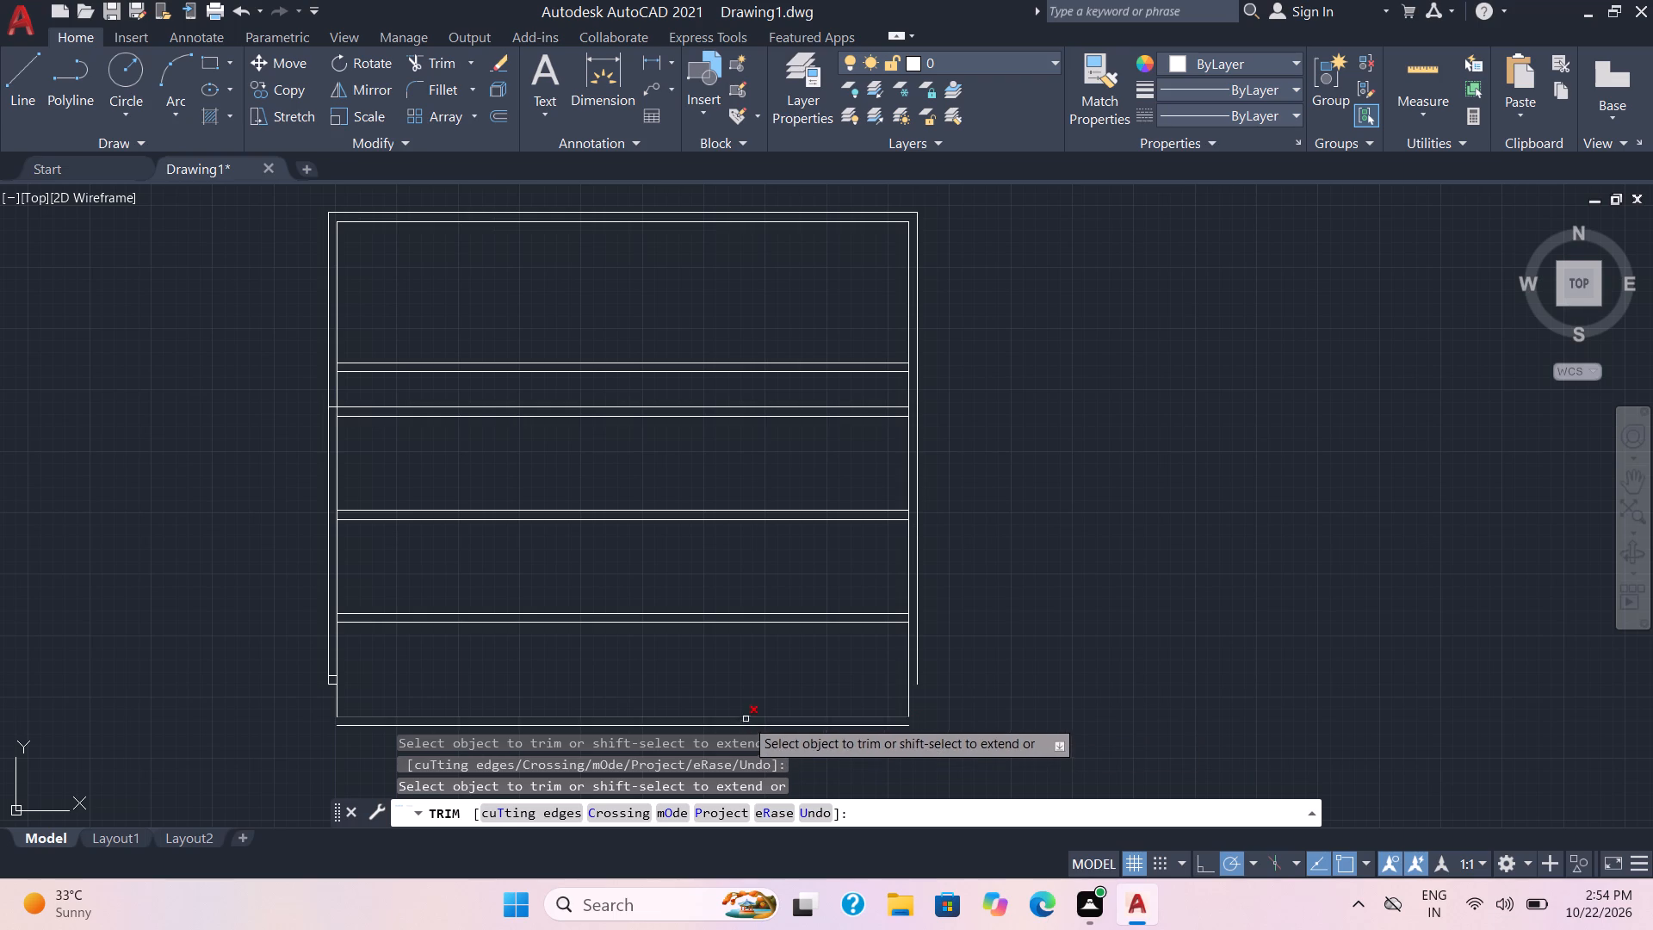
# Draw a vertical line from the outer right wall's lower end down past the new bottom wall.
pyautogui.click(22, 77)
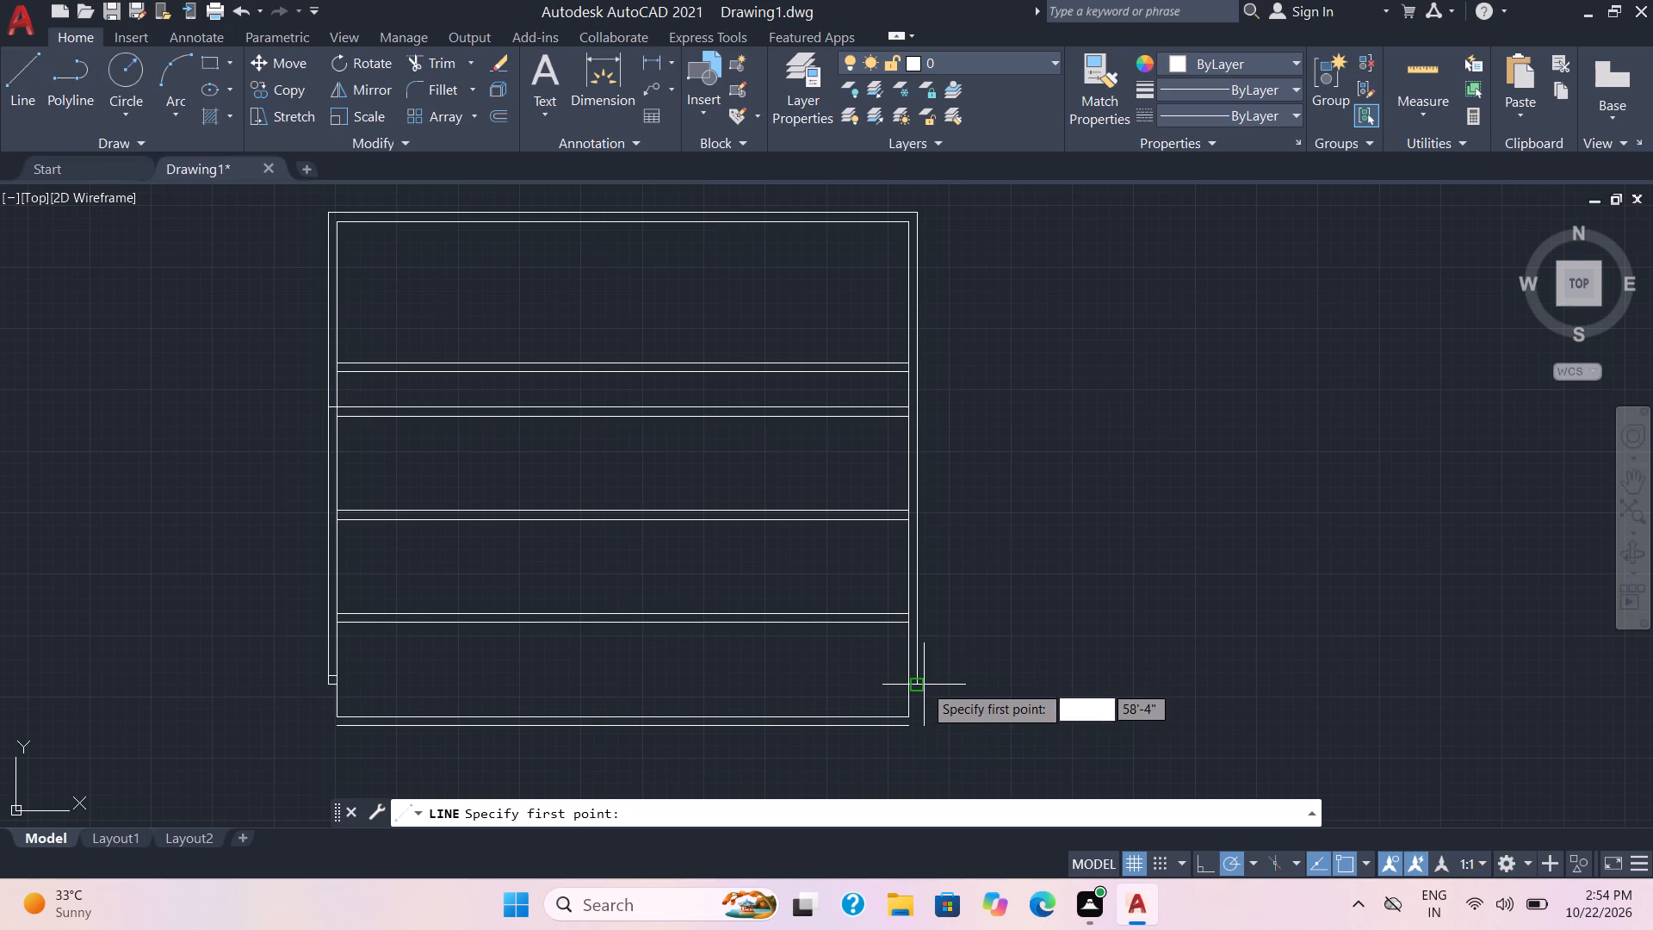
pyautogui.click(922, 685)
pyautogui.click(920, 760)
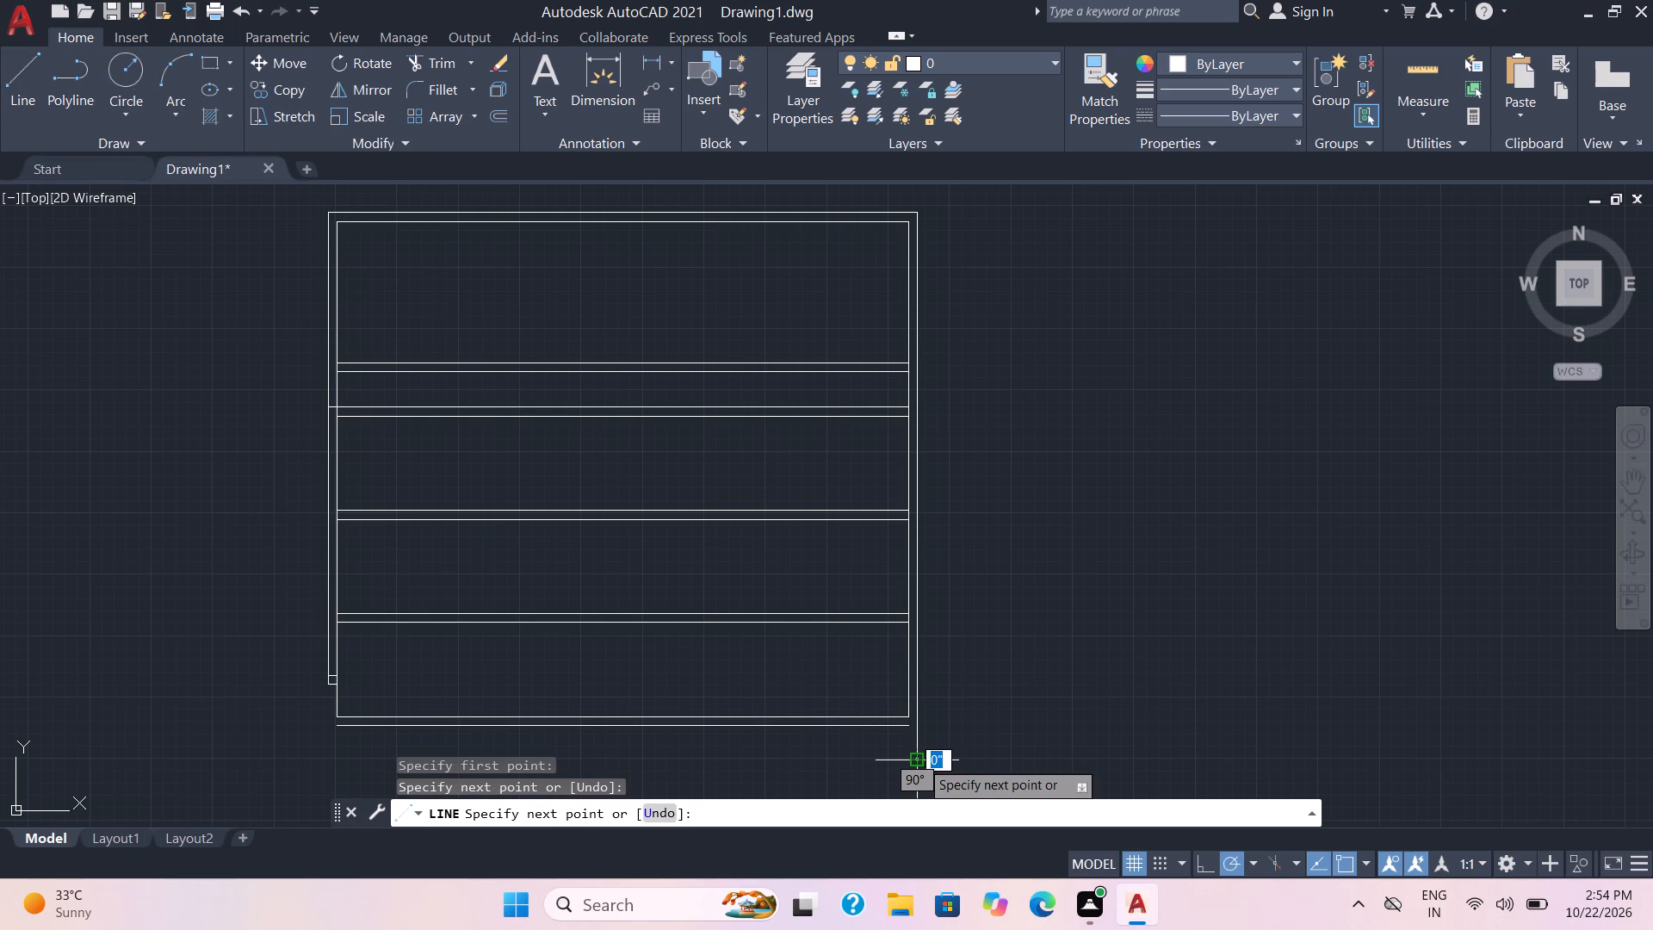
pyautogui.press('Escape')
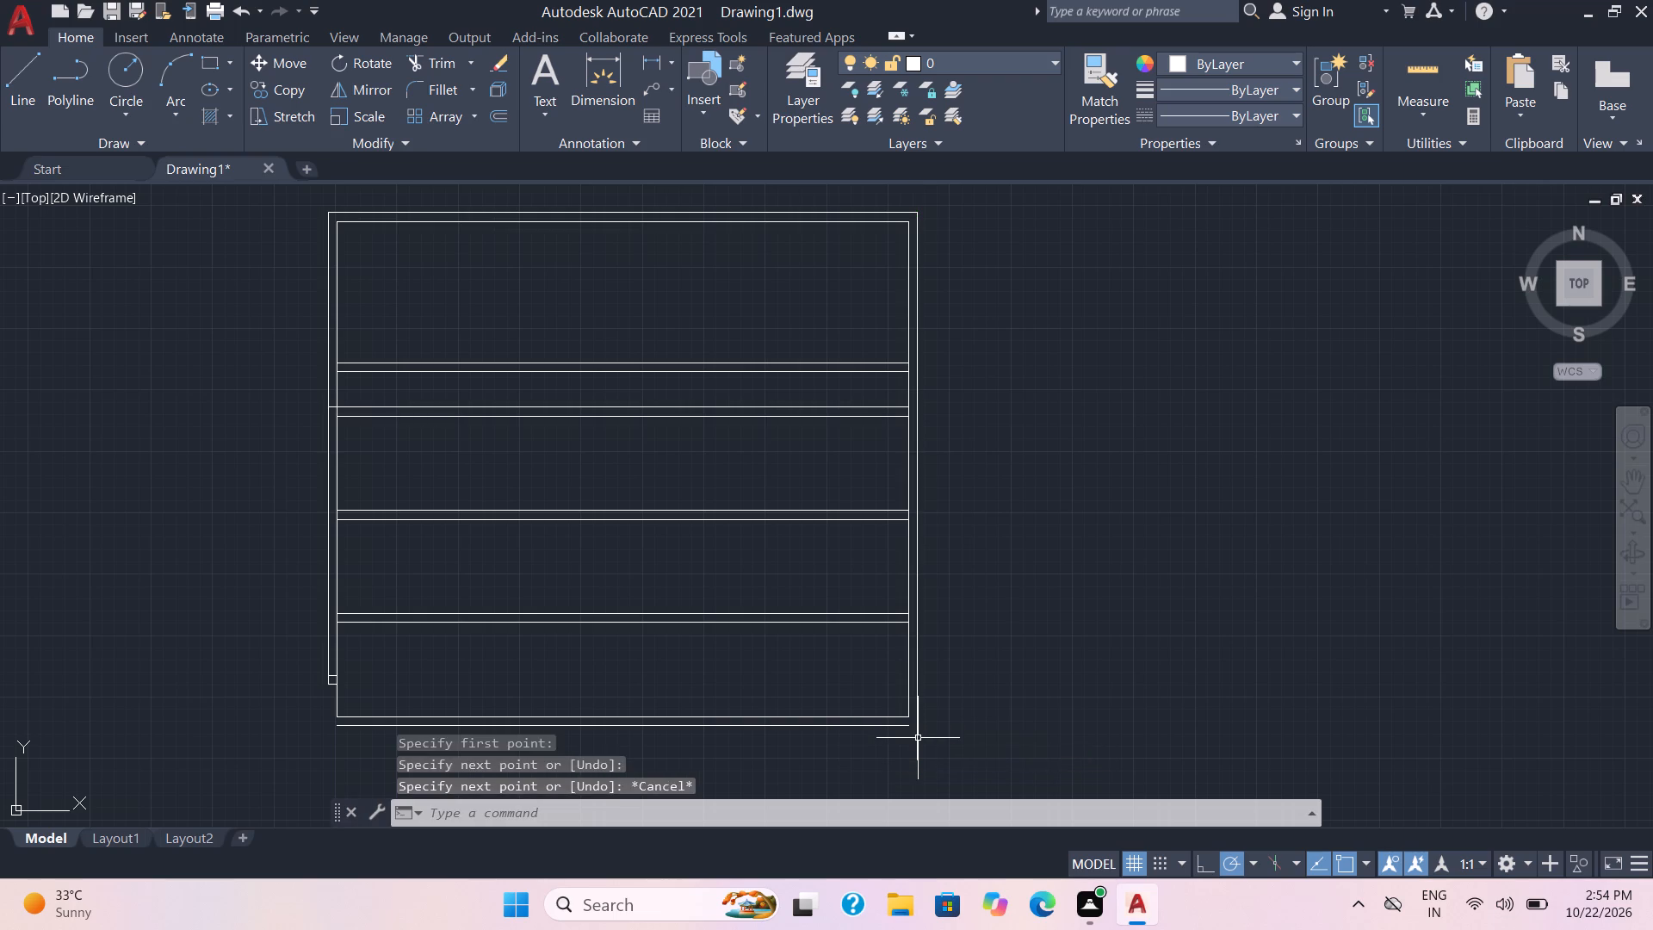
# Draw a horizontal line about 6'-3" long from the right end of the lowest wall line, crossing the outer right wall line.
pyautogui.press('space')
pyautogui.scroll(1, 914, 728)
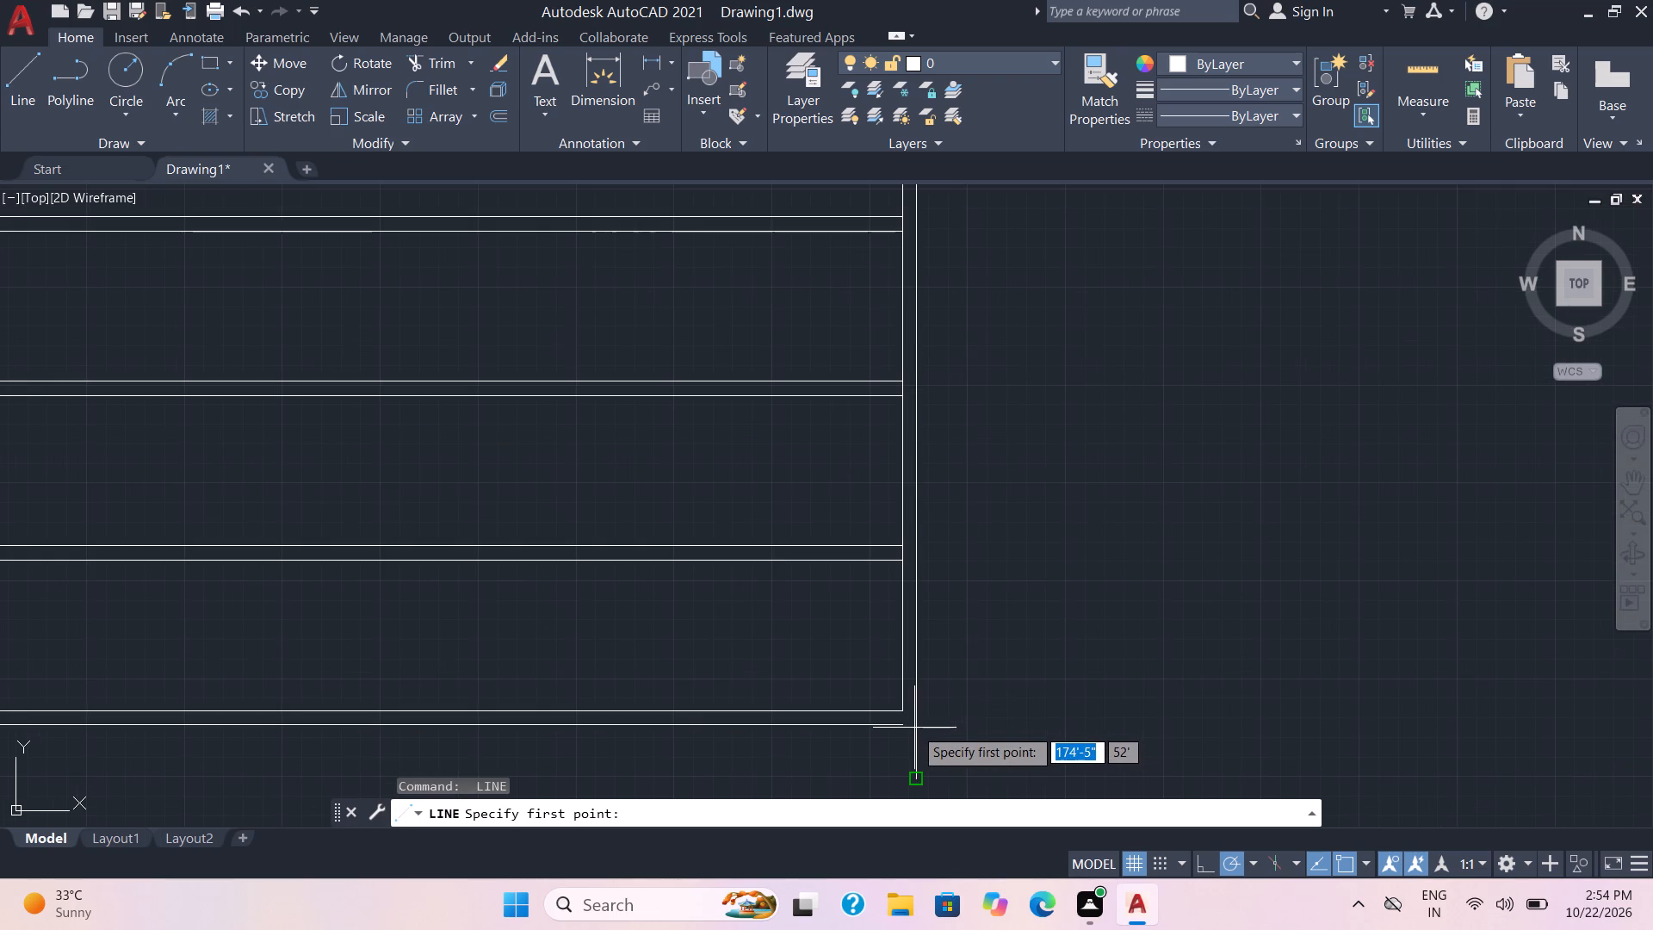
pyautogui.click(902, 721)
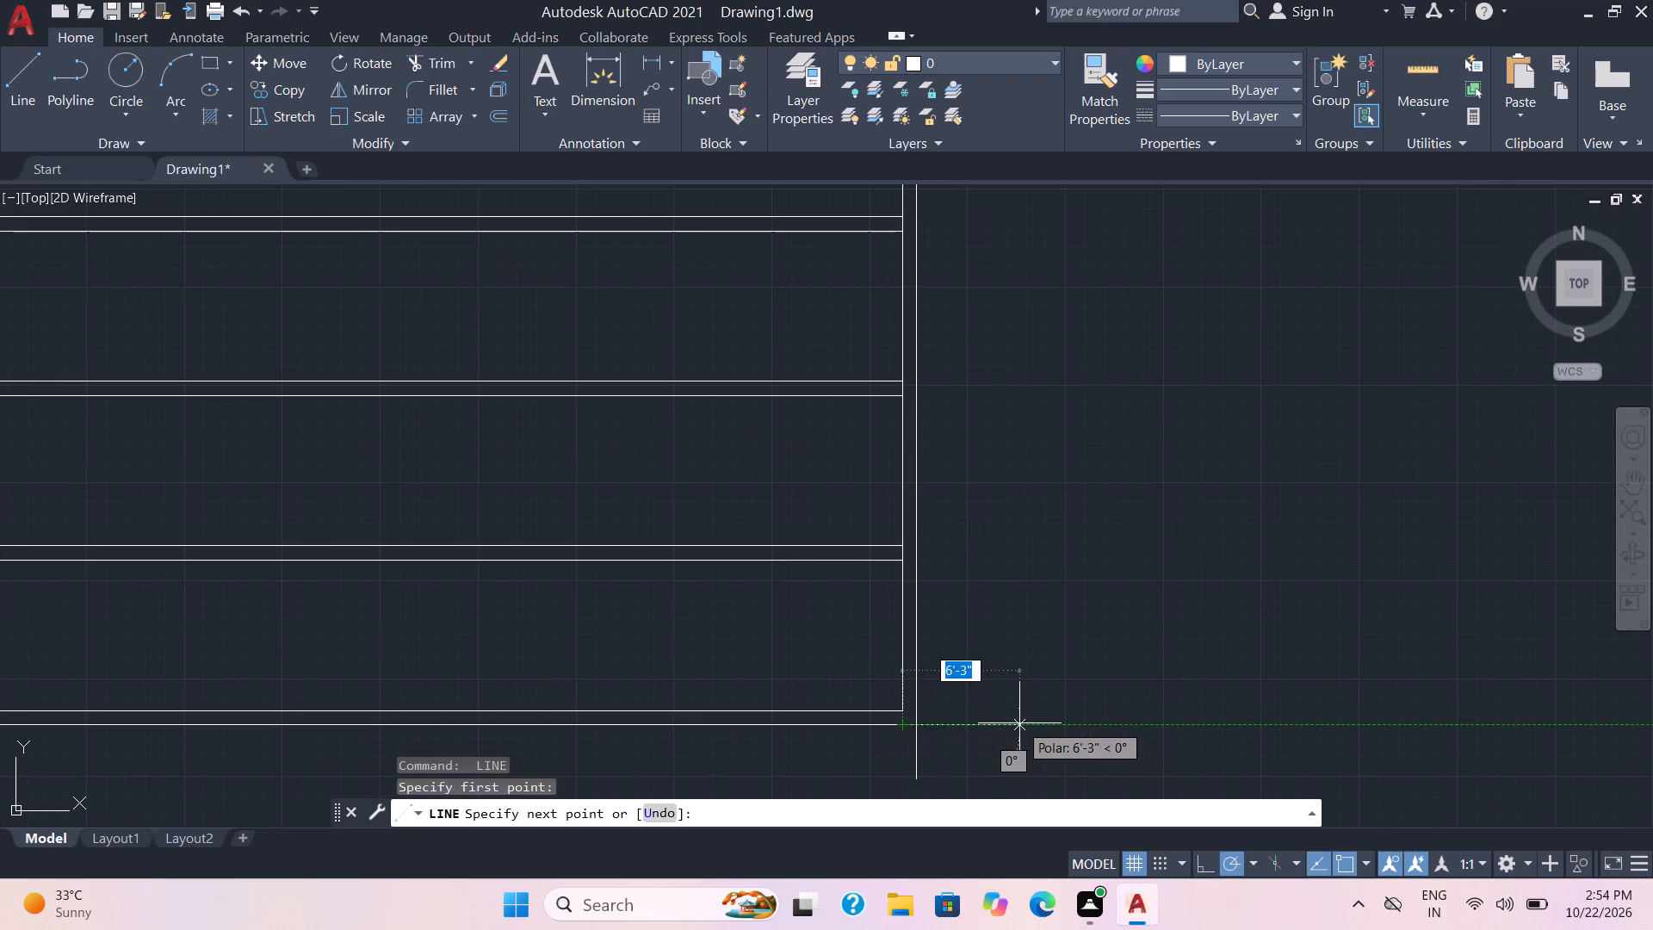
pyautogui.click(1019, 723)
pyautogui.press('Escape')
# Draw a short horizontal line from the left end of the lowest wall line outward, past the outer left wall.
pyautogui.scroll(-2, 932, 732)
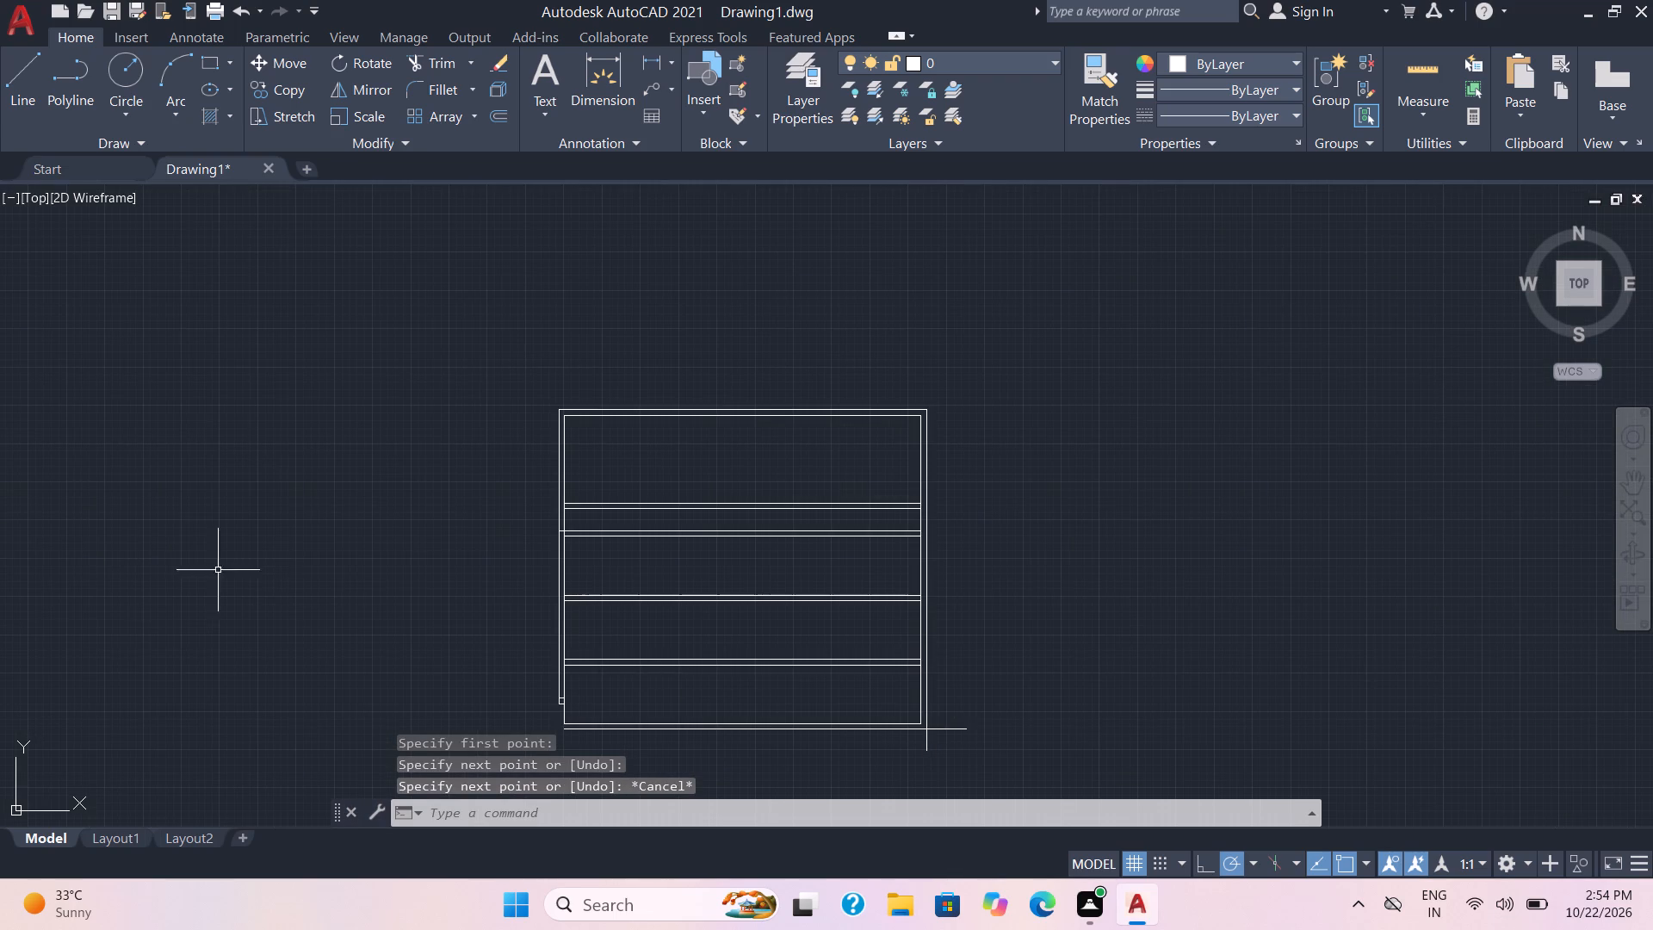
pyautogui.press('space')
pyautogui.moveTo(435, 660); pyautogui.dragTo(468, 484, button='middle')
pyautogui.scroll(1, 474, 488)
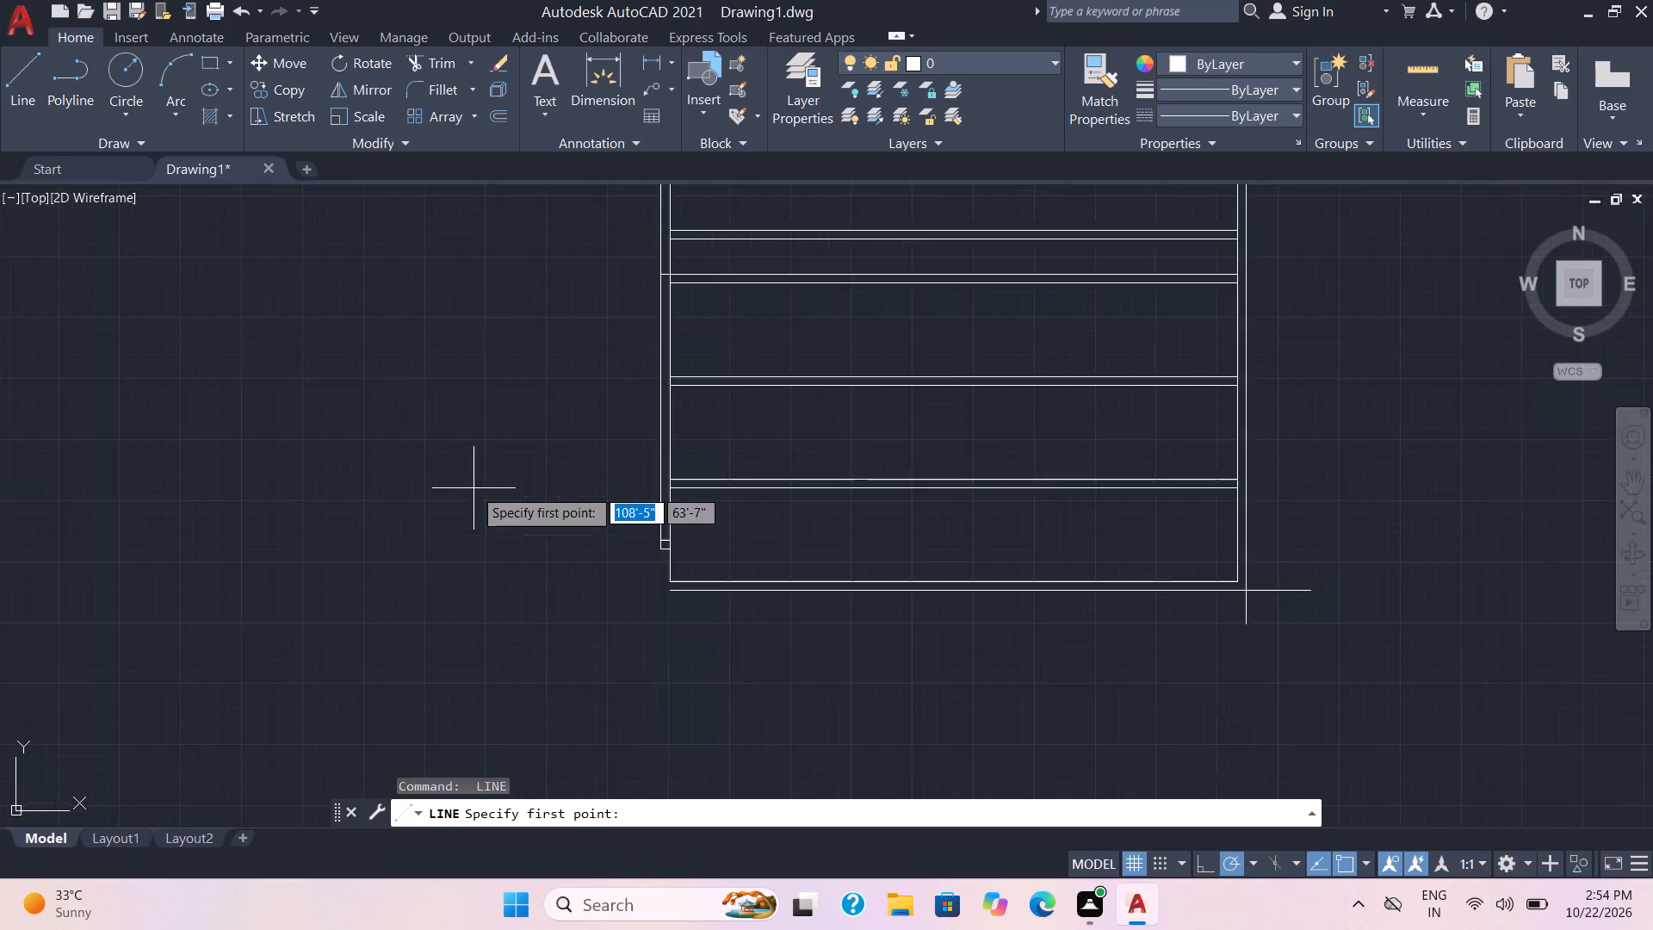
pyautogui.scroll(1, 474, 488)
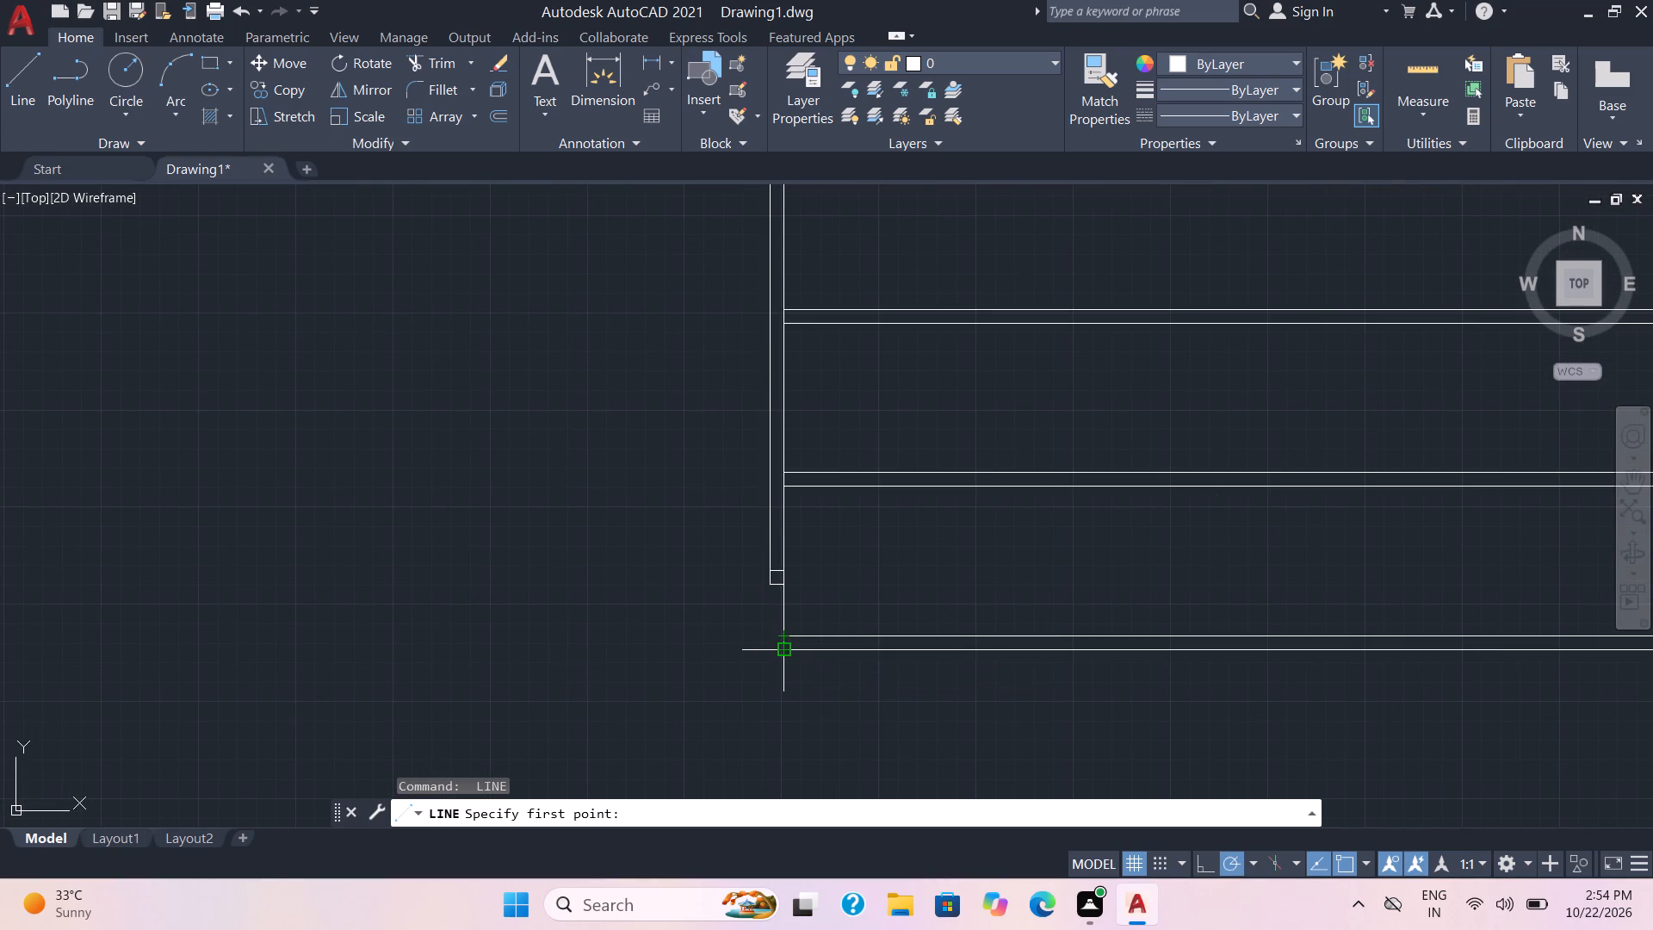
pyautogui.click(784, 650)
pyautogui.click(751, 652)
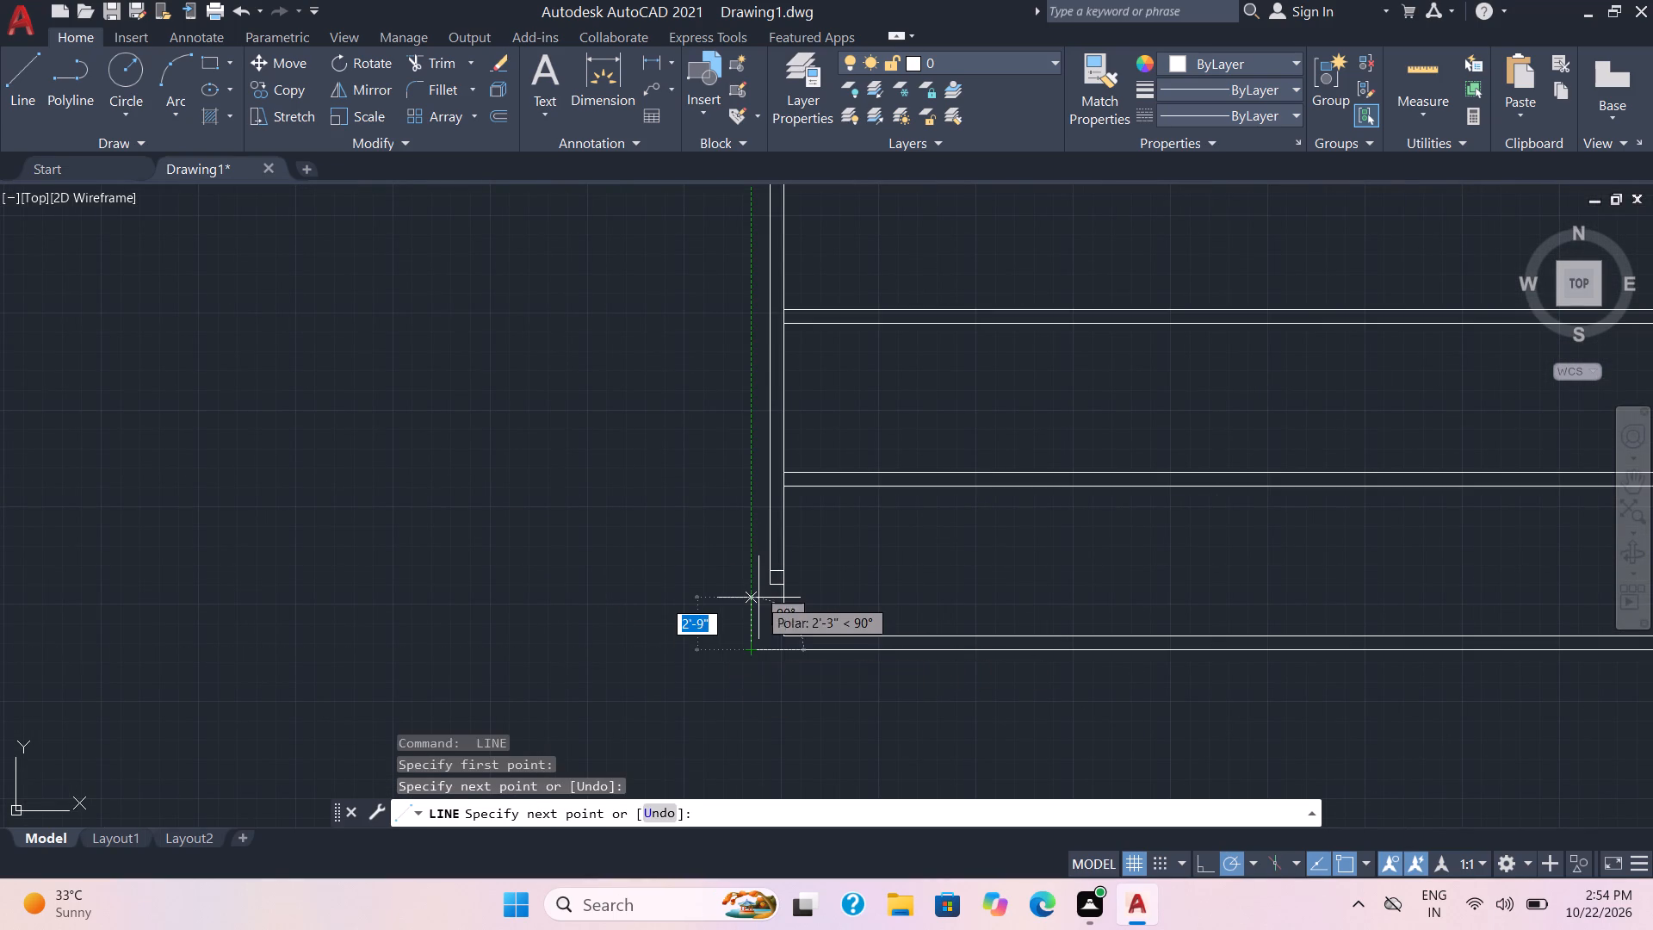
pyautogui.press('Escape')
# Draw a vertical line from the outer left wall's lower end down past the lowest wall line.
pyautogui.press('space')
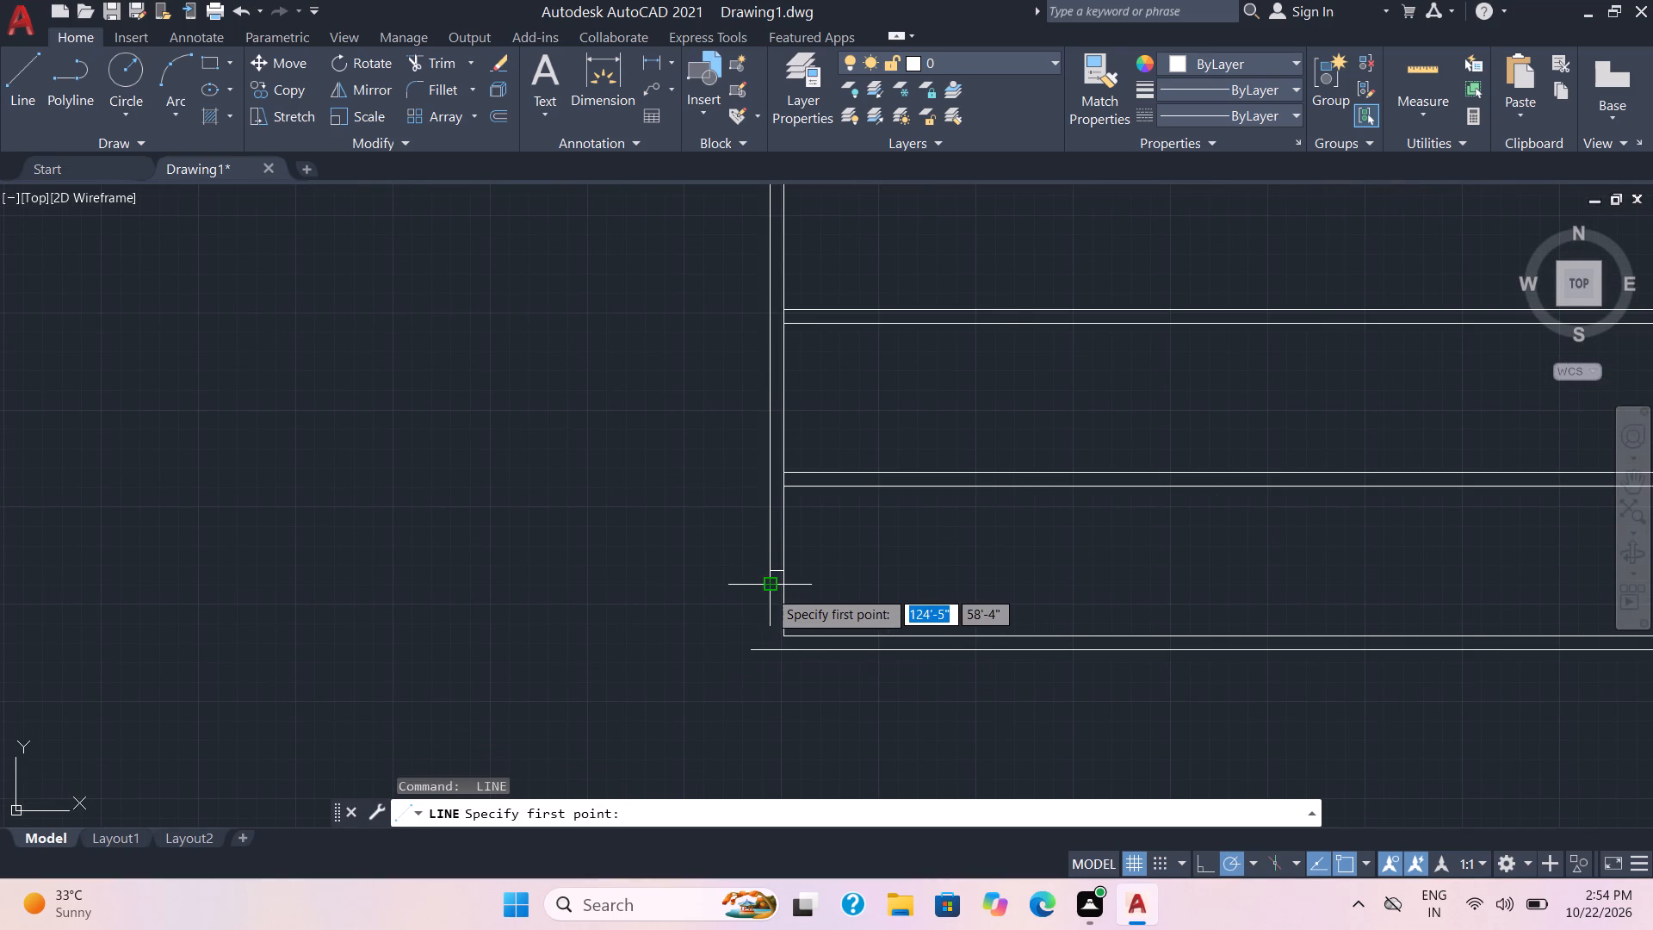
pyautogui.click(768, 590)
pyautogui.click(771, 674)
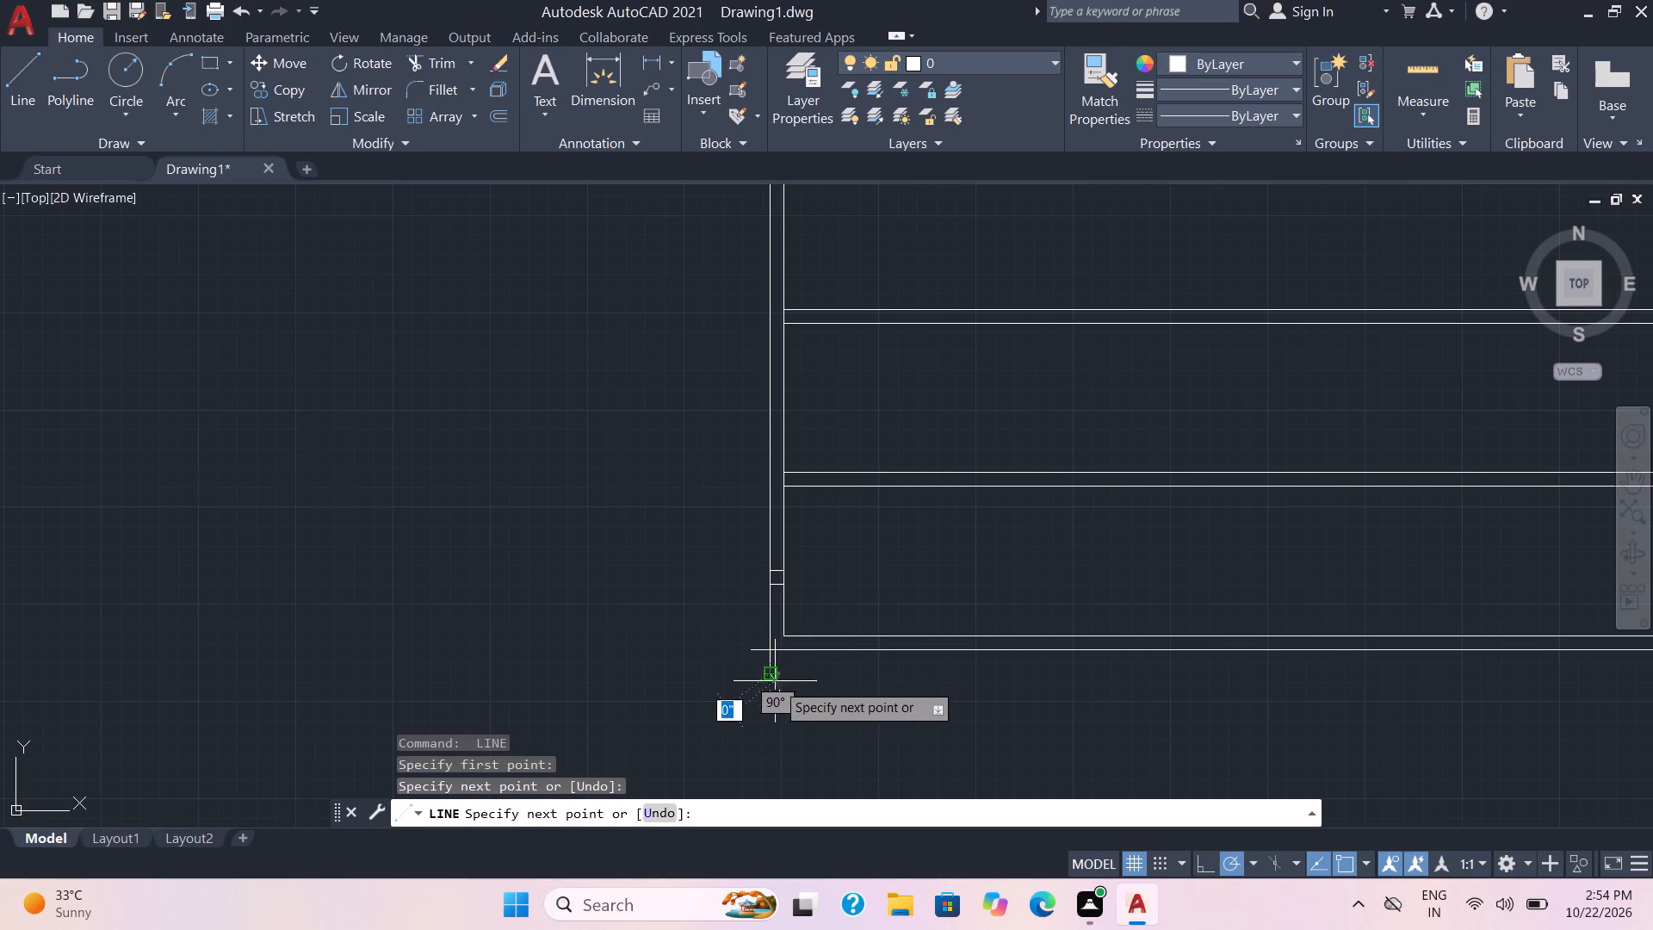
pyautogui.press('Escape')
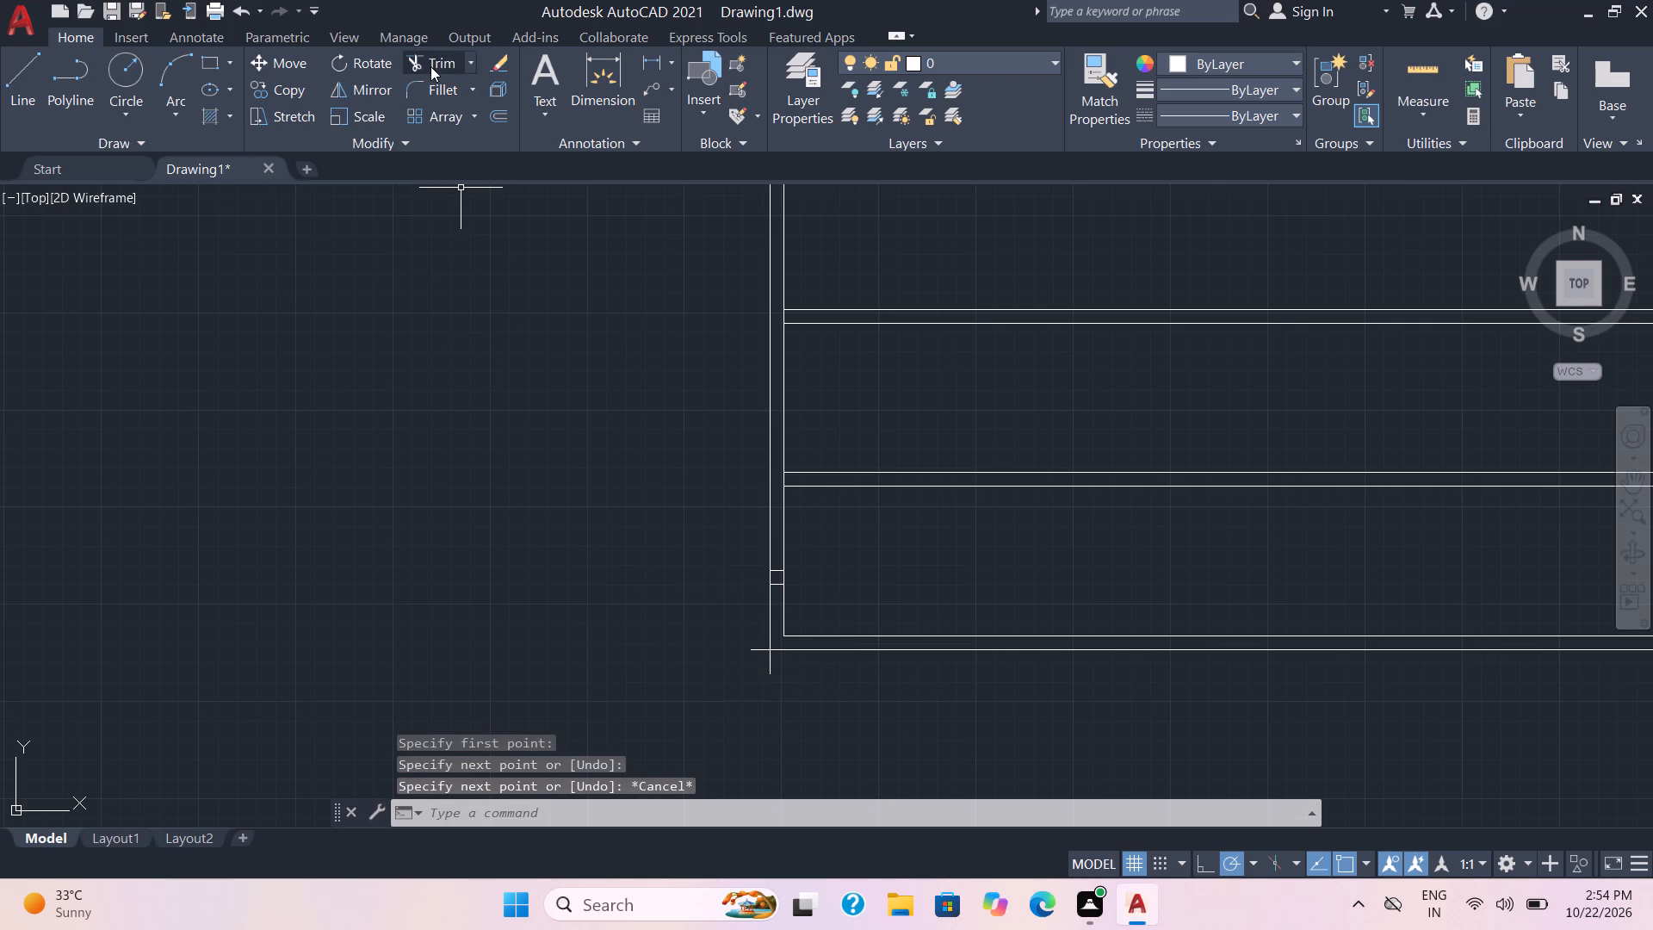
# Trim the overshooting lines at the bottom-left corner and the two leftover old bottom wall stubs between the left wall lines.
pyautogui.click(430, 66)
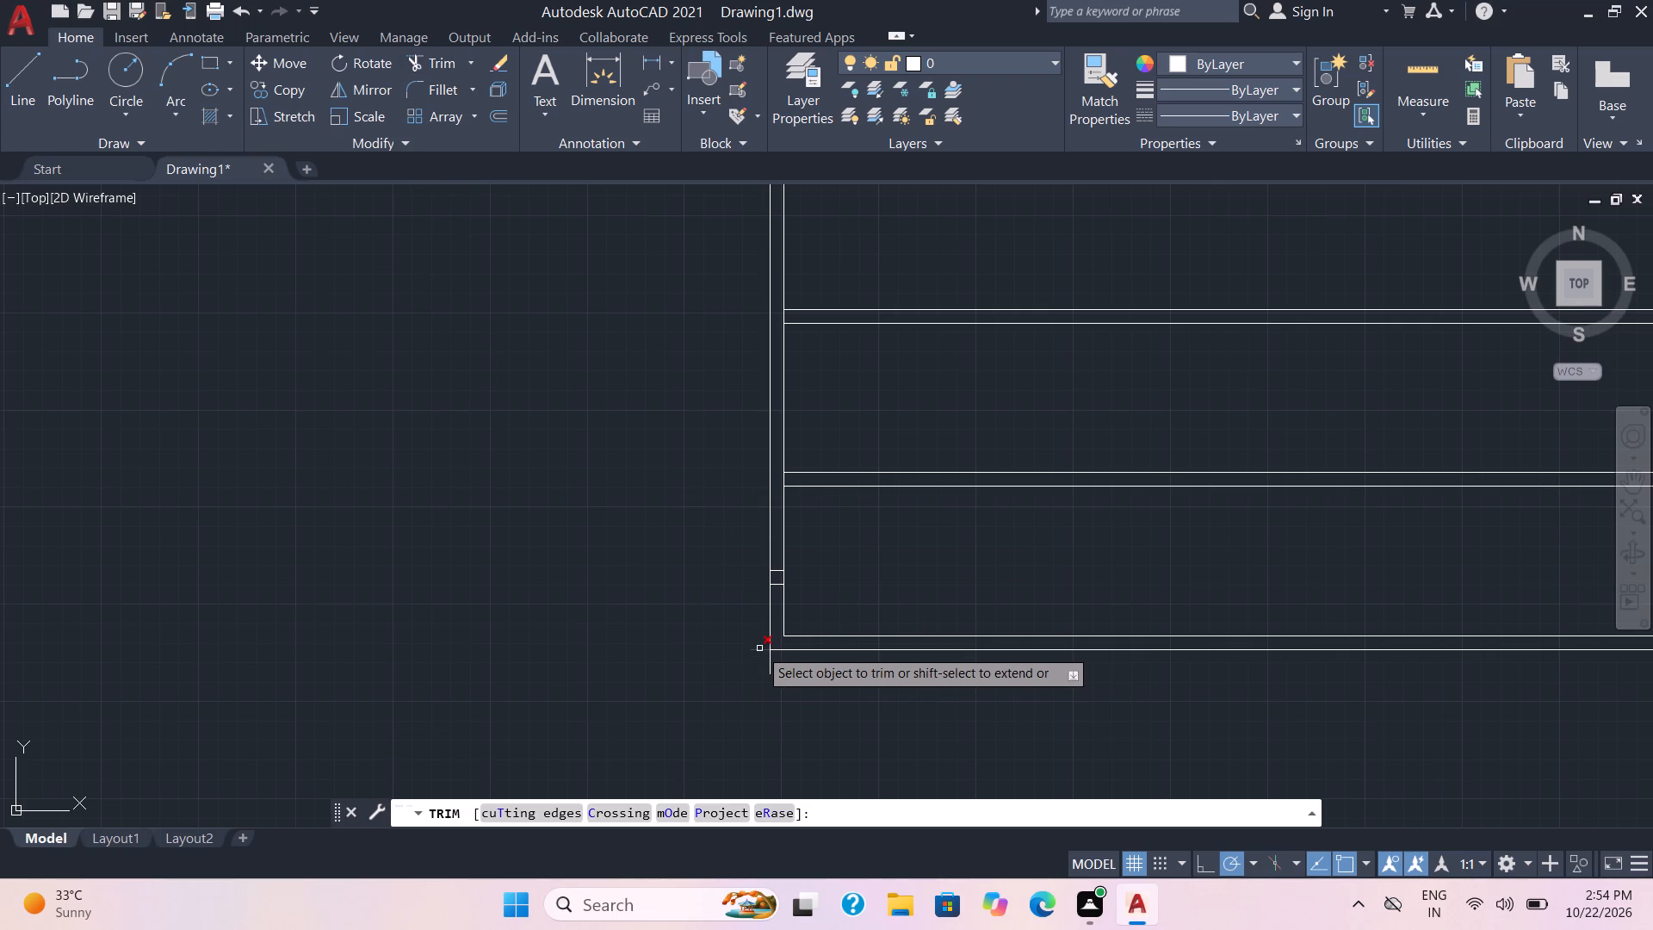
pyautogui.click(762, 647)
pyautogui.click(774, 671)
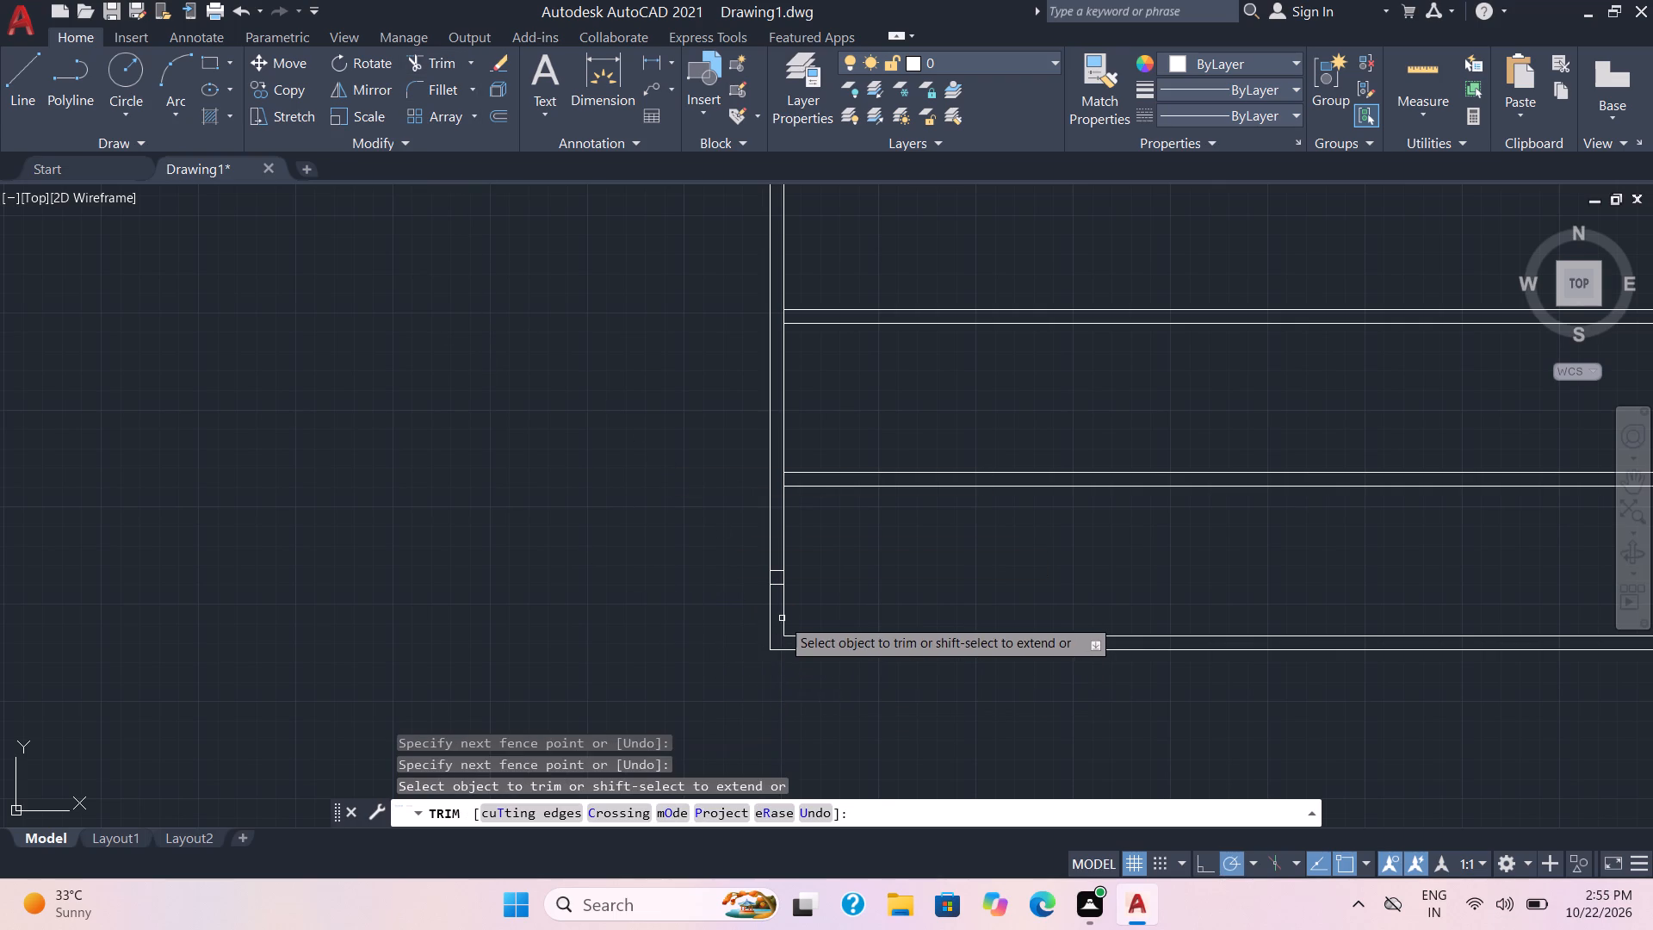
pyautogui.moveTo(777, 586); pyautogui.dragTo(774, 573)
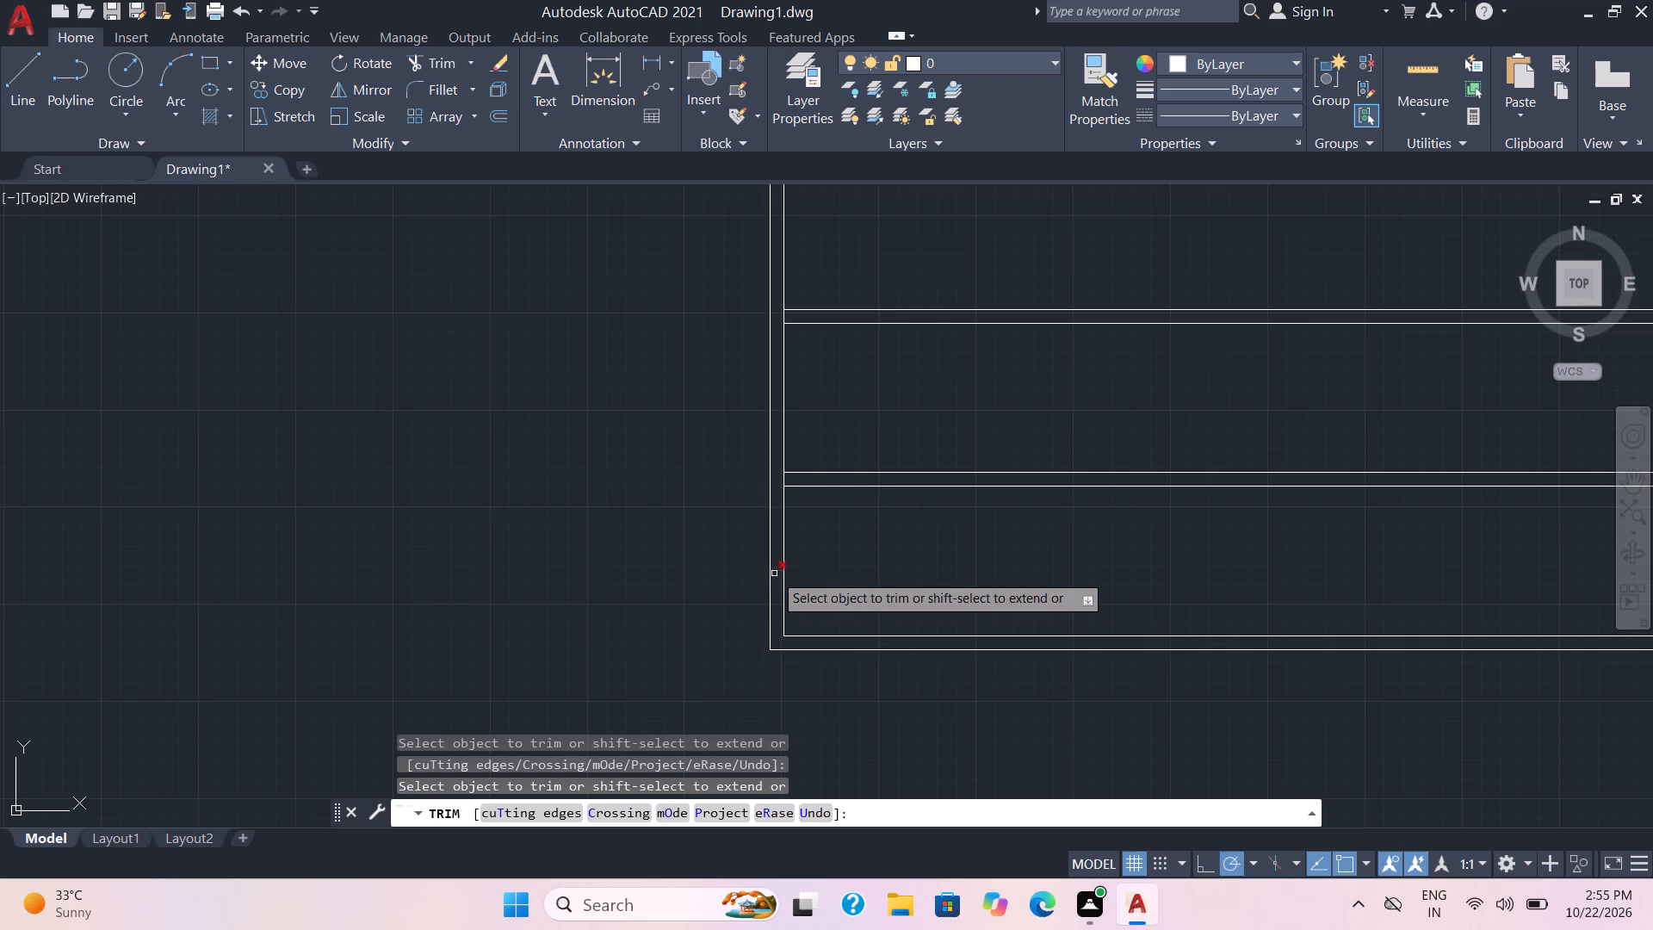
pyautogui.click(774, 573)
# Trim both overshooting lines at the plan's bottom-right corner and finish trimming.
pyautogui.scroll(-2, 957, 522)
pyautogui.moveTo(988, 549); pyautogui.dragTo(932, 546, button='middle')
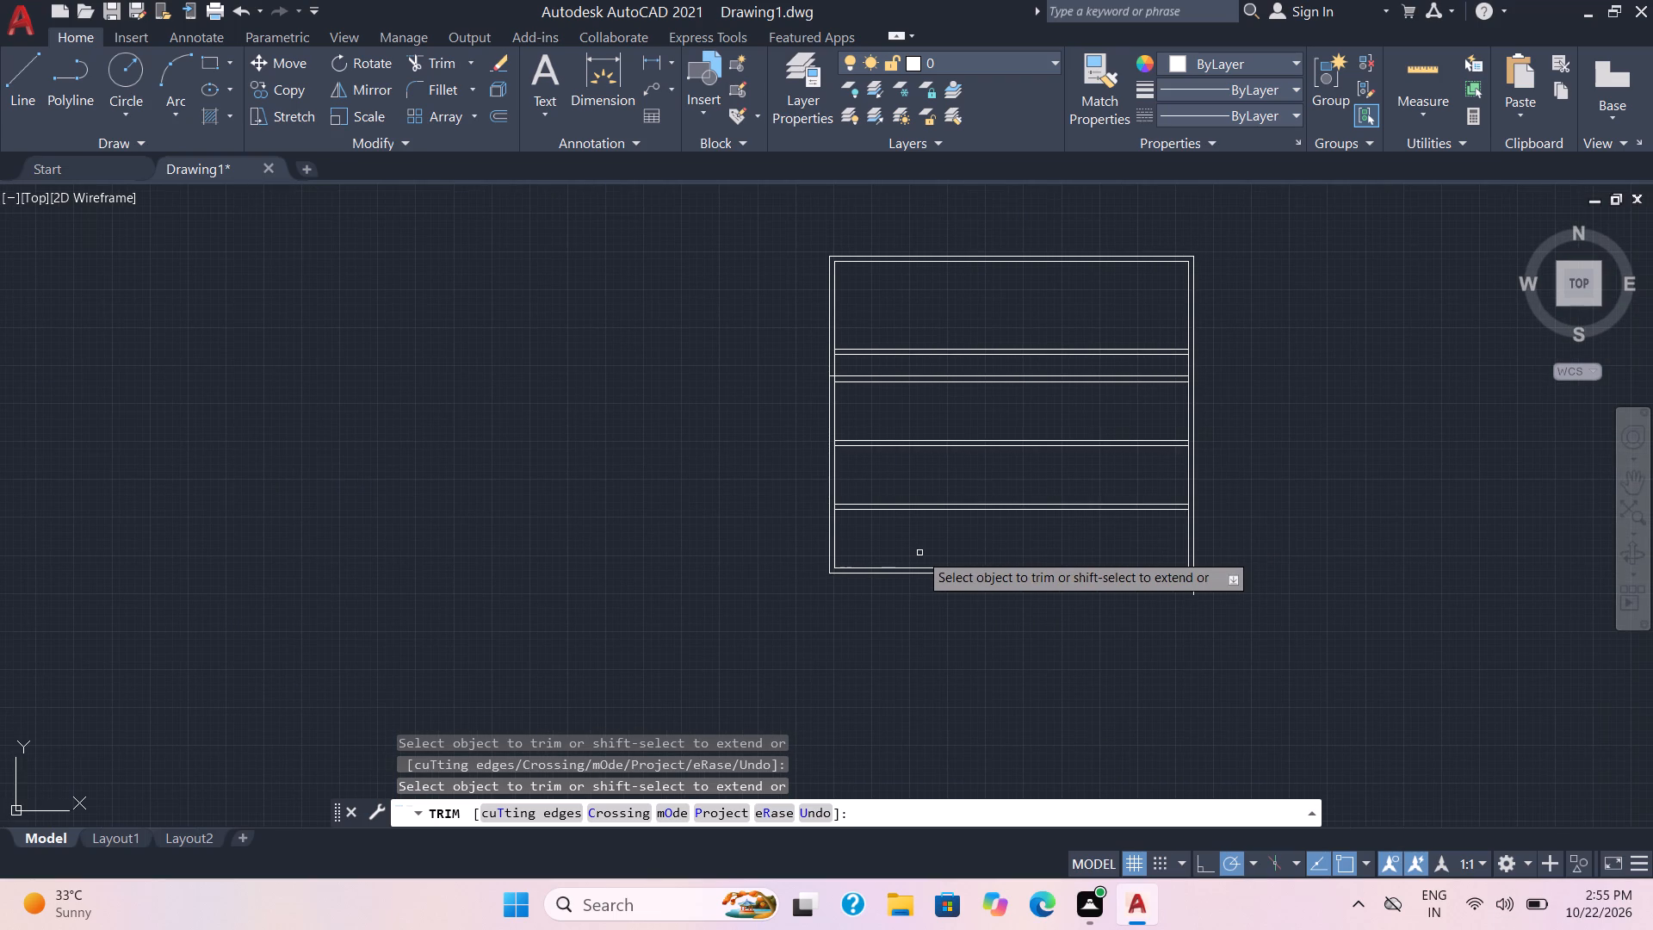
pyautogui.click(1178, 609)
pyautogui.click(1211, 561)
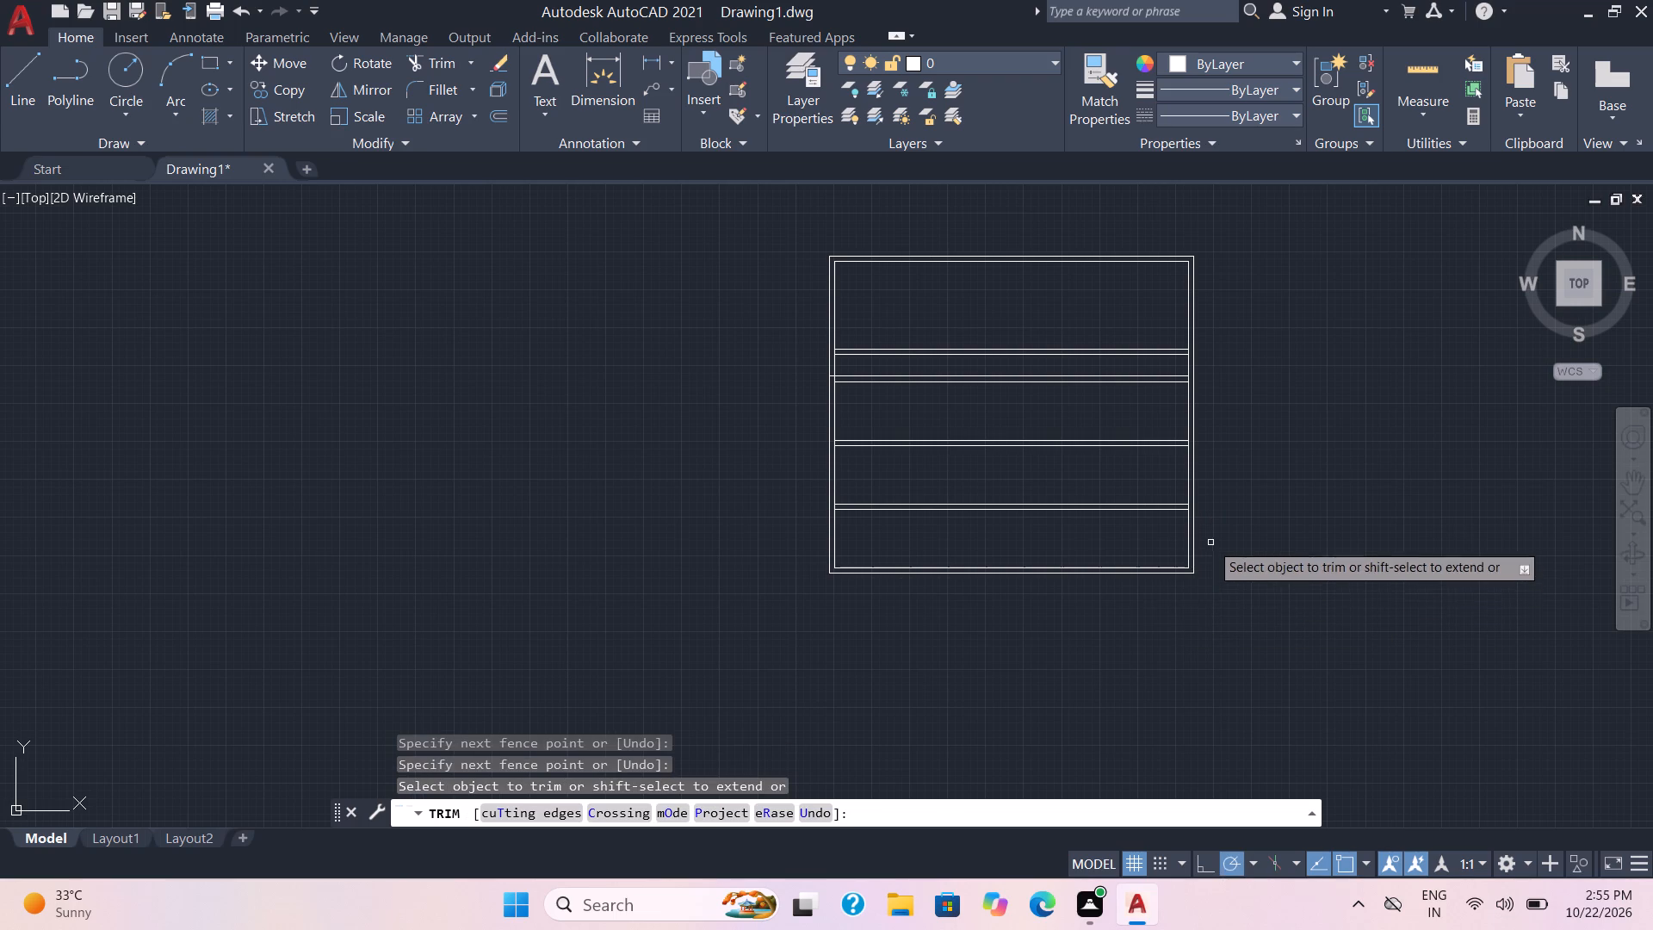
pyautogui.scroll(1, 861, 383)
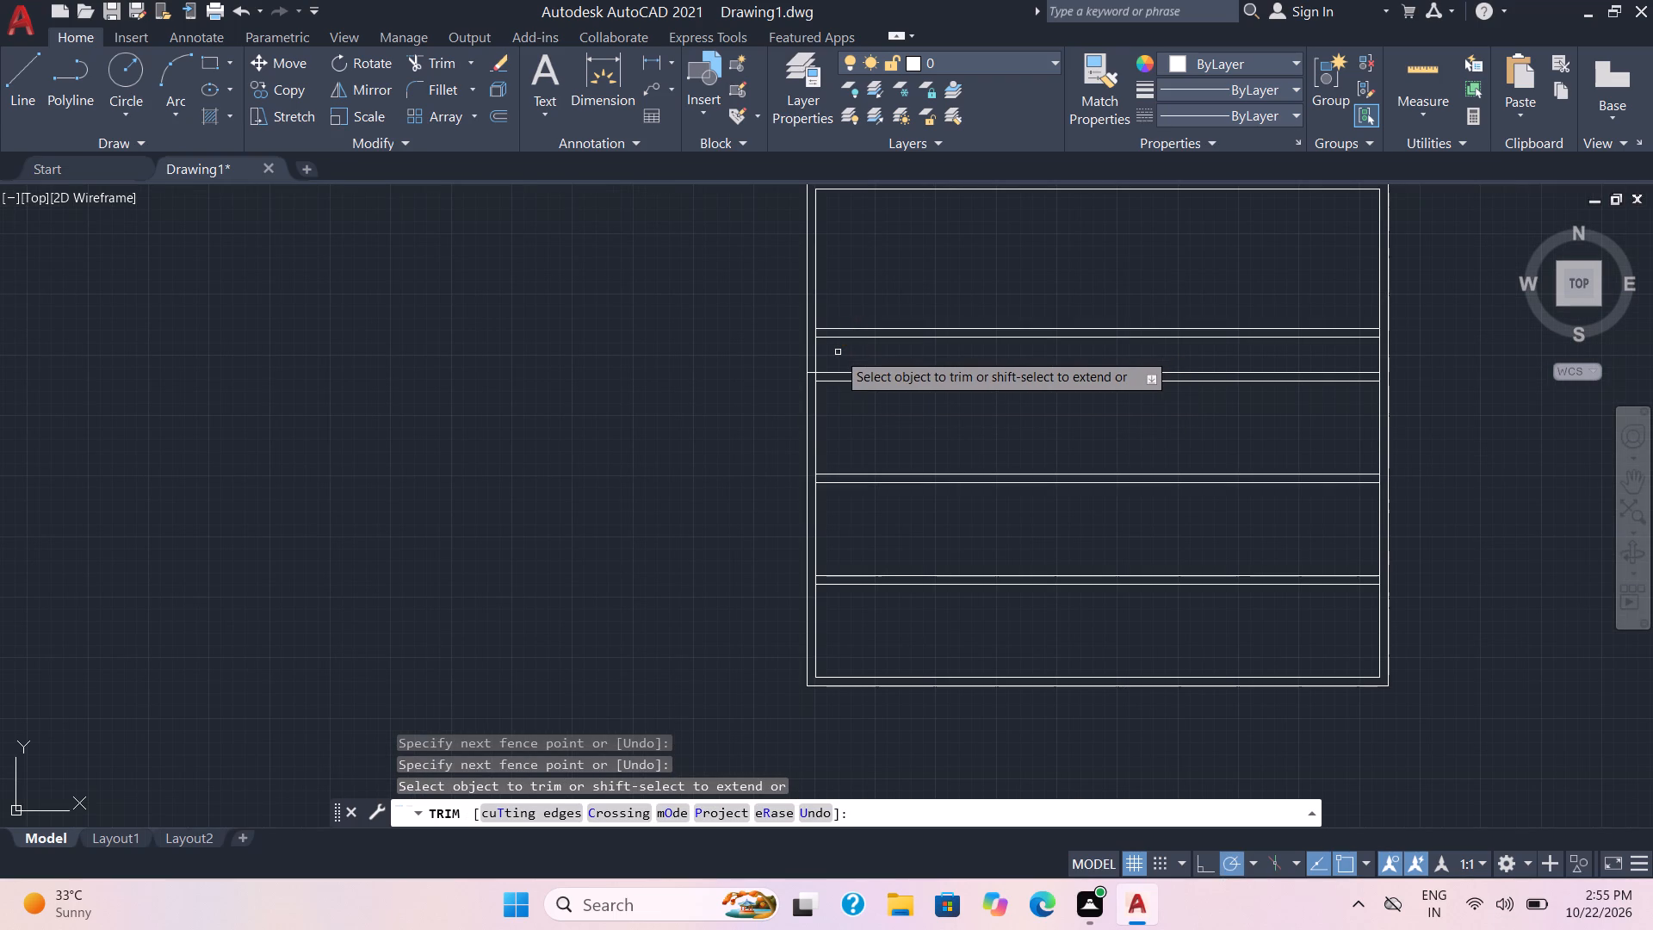
pyautogui.press('Escape')
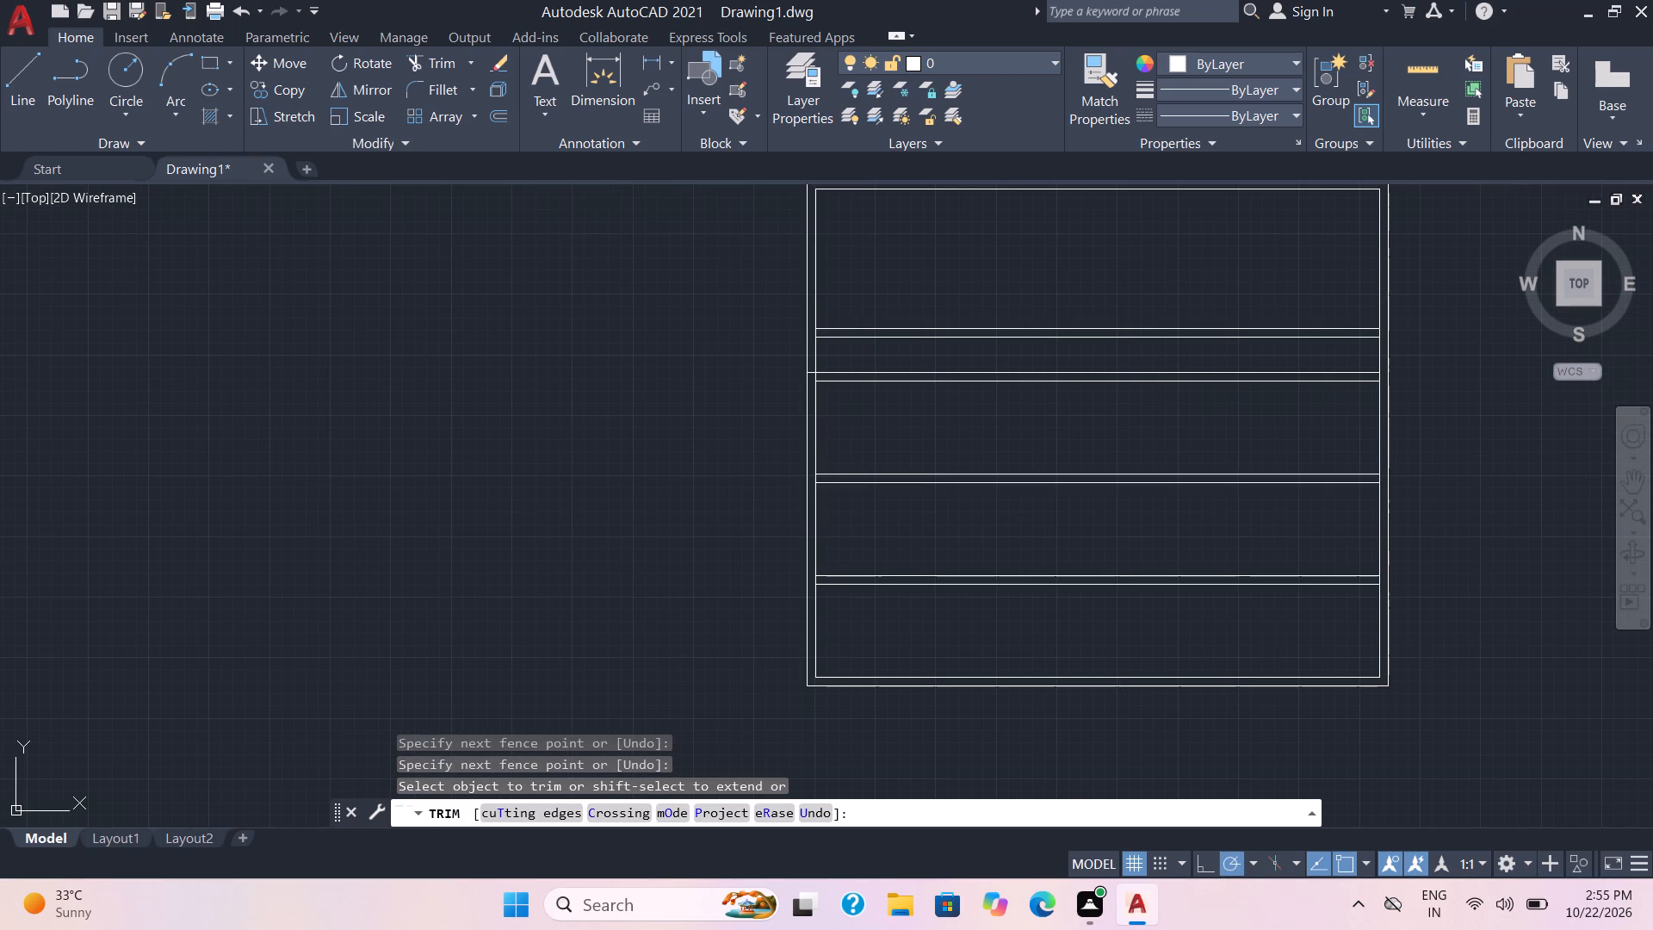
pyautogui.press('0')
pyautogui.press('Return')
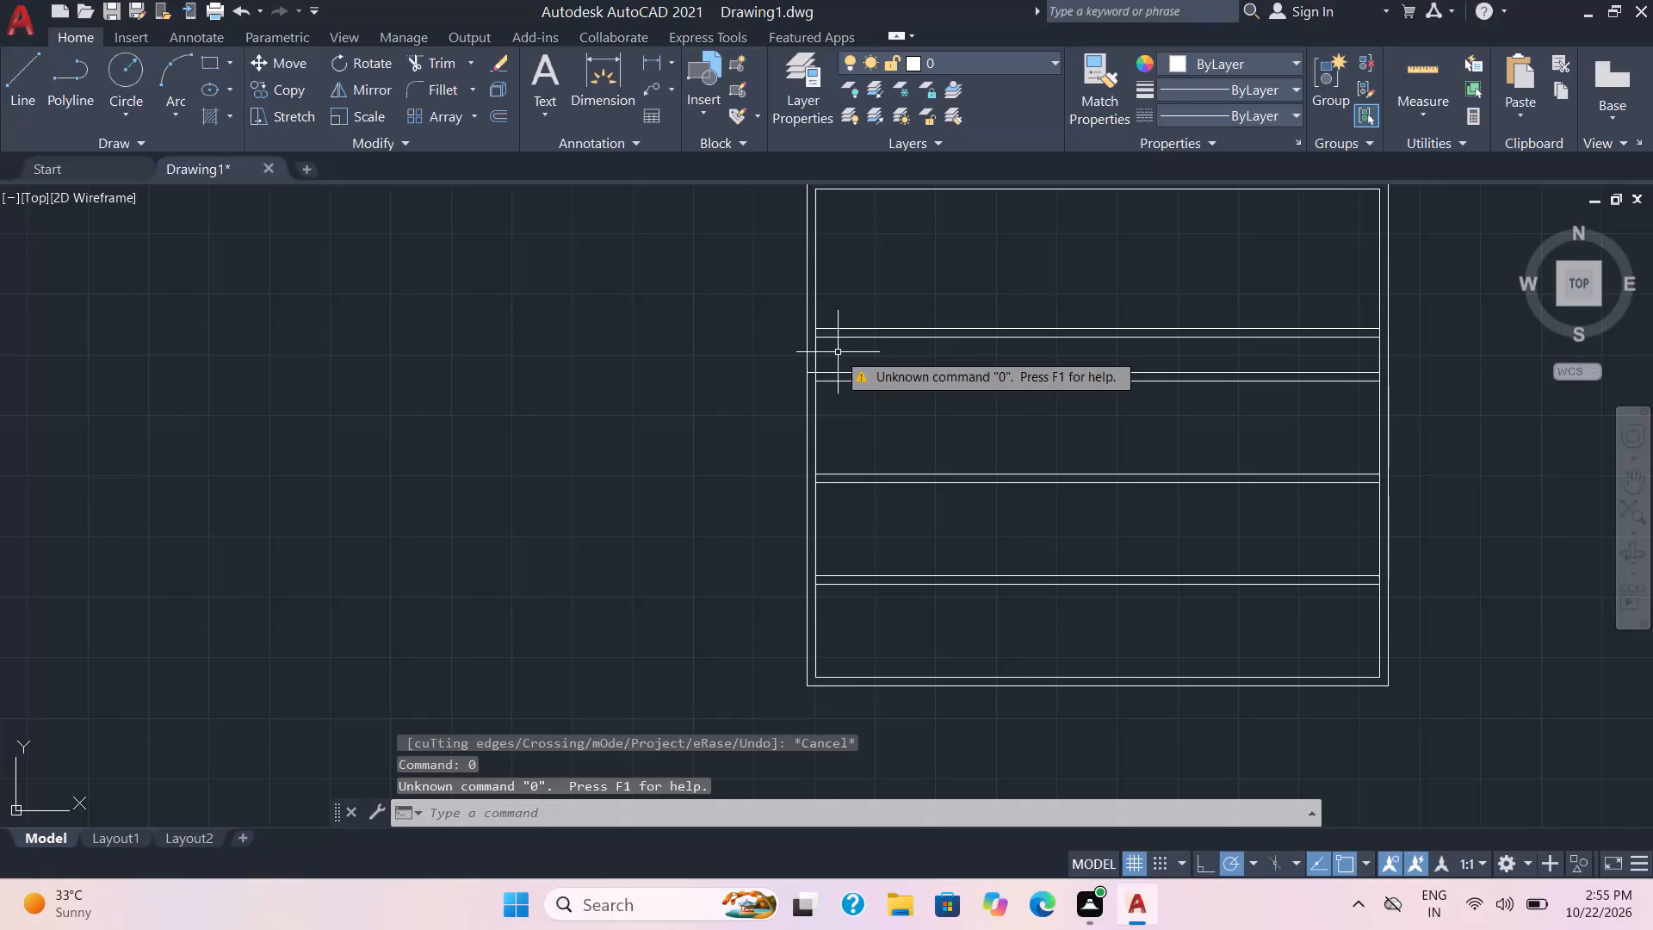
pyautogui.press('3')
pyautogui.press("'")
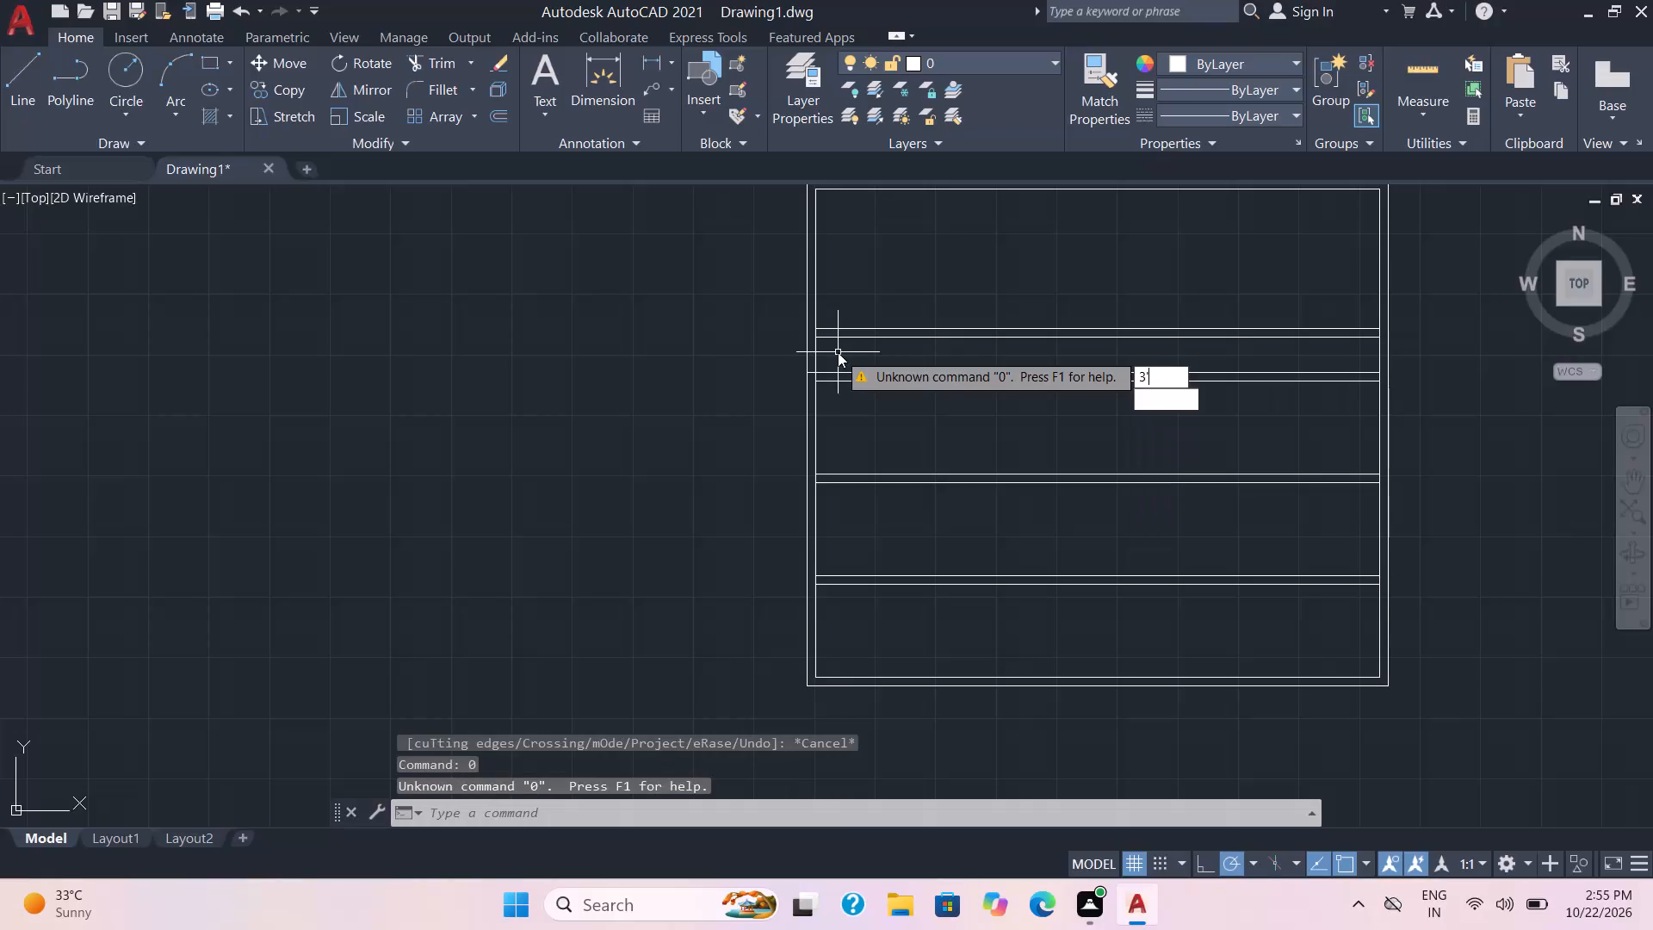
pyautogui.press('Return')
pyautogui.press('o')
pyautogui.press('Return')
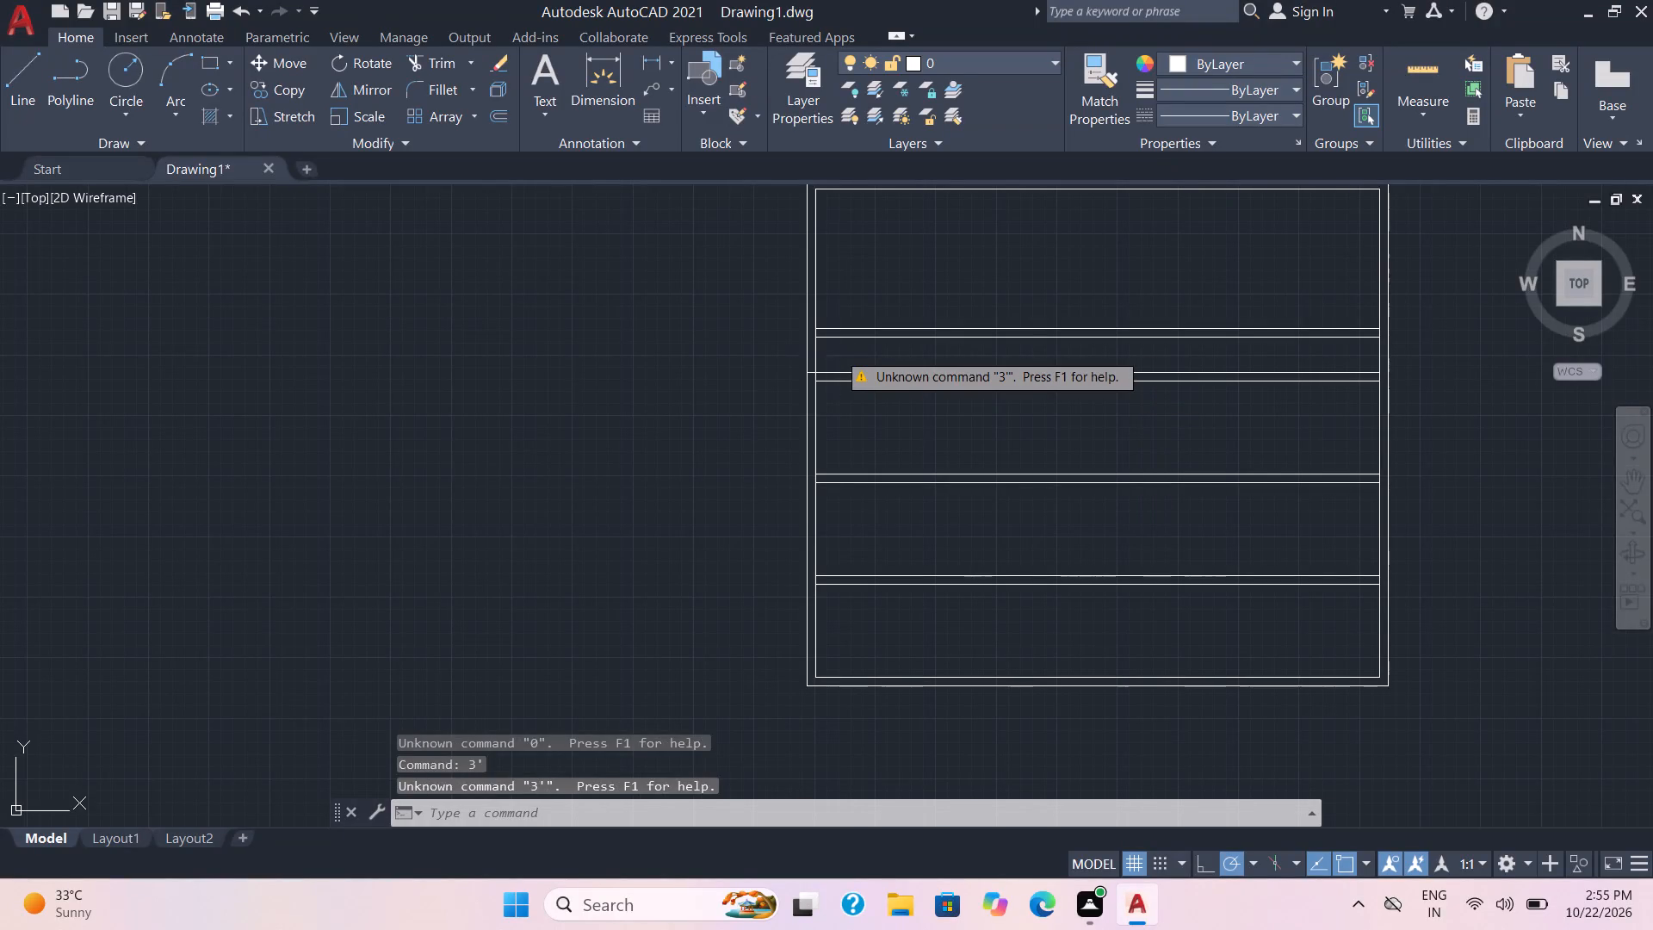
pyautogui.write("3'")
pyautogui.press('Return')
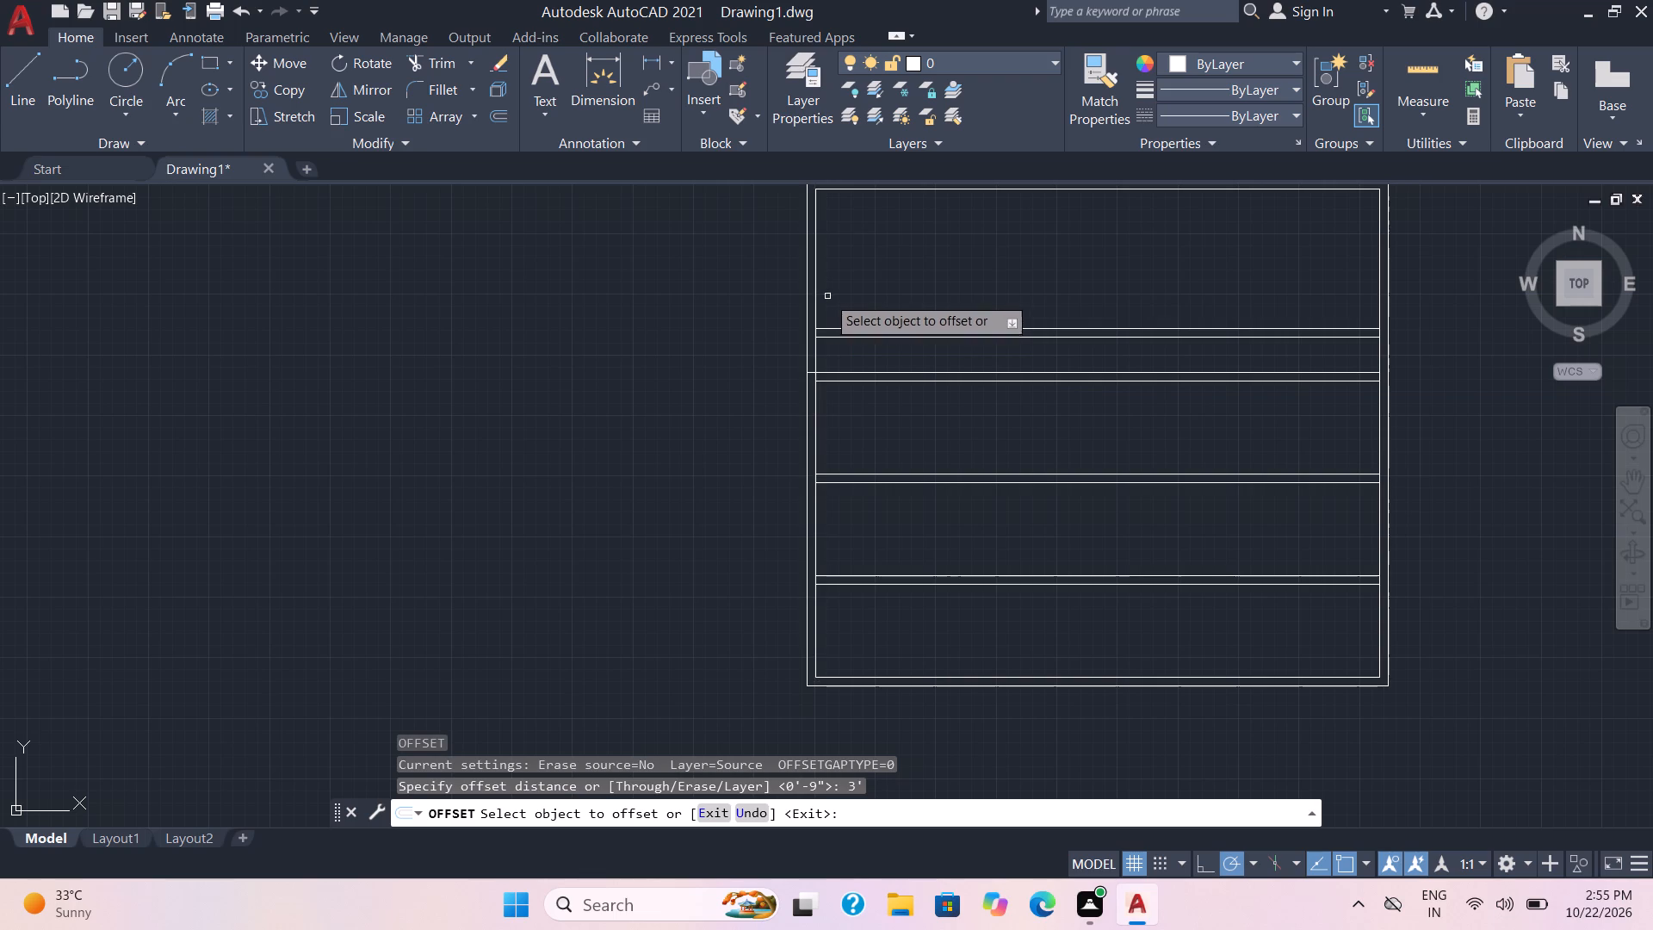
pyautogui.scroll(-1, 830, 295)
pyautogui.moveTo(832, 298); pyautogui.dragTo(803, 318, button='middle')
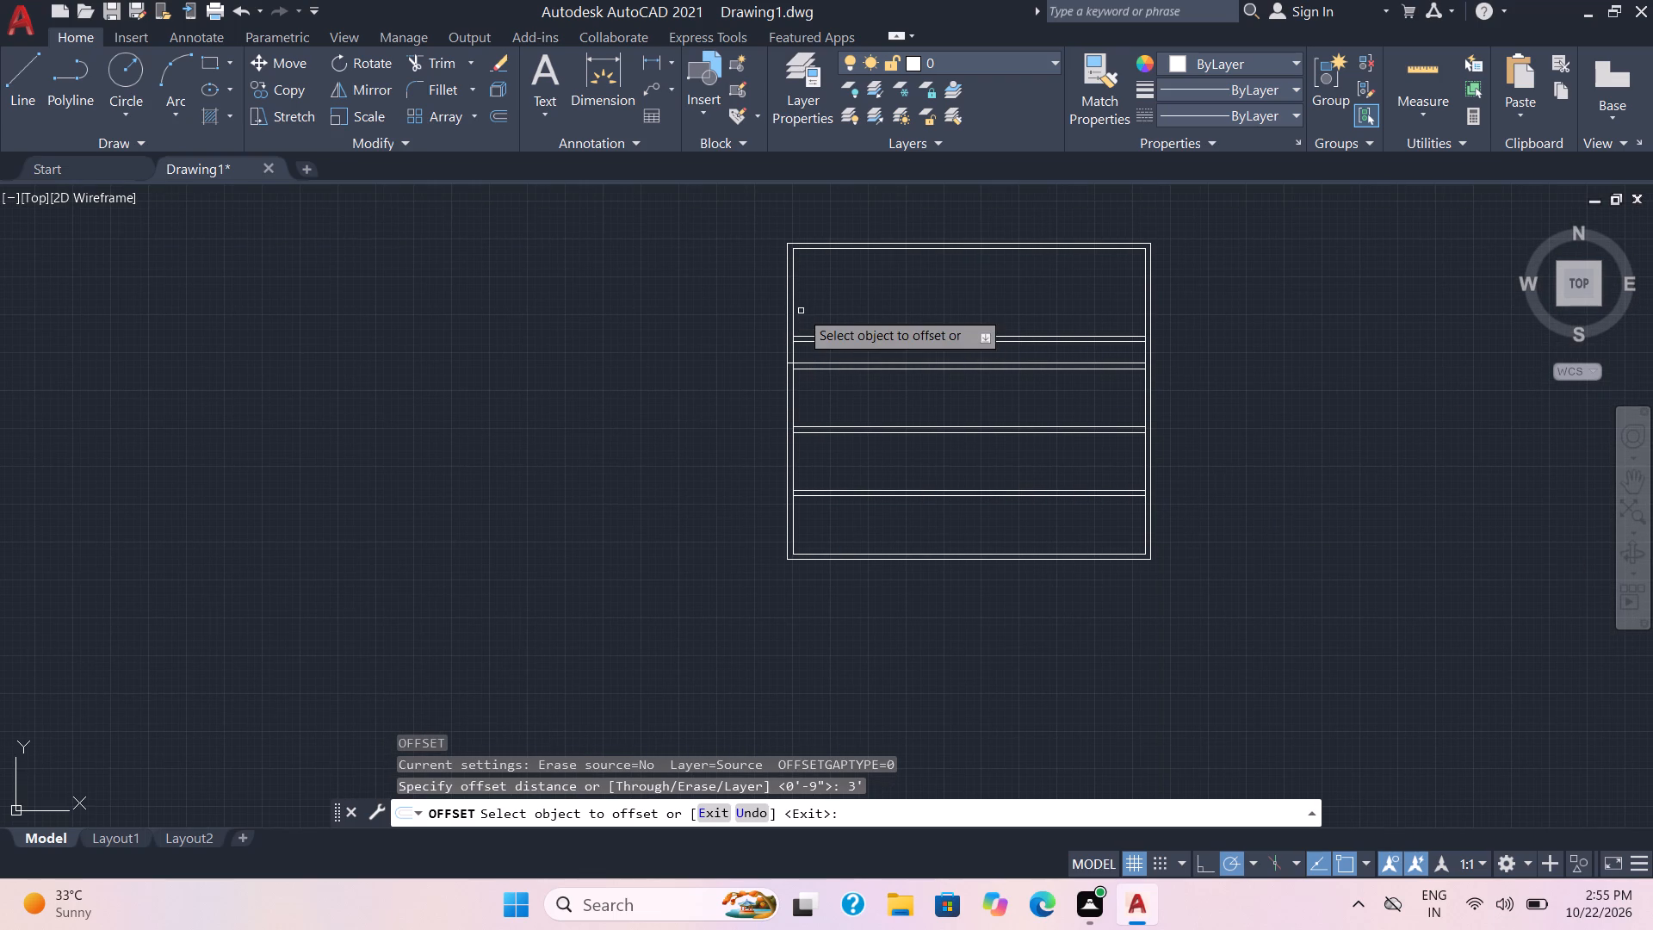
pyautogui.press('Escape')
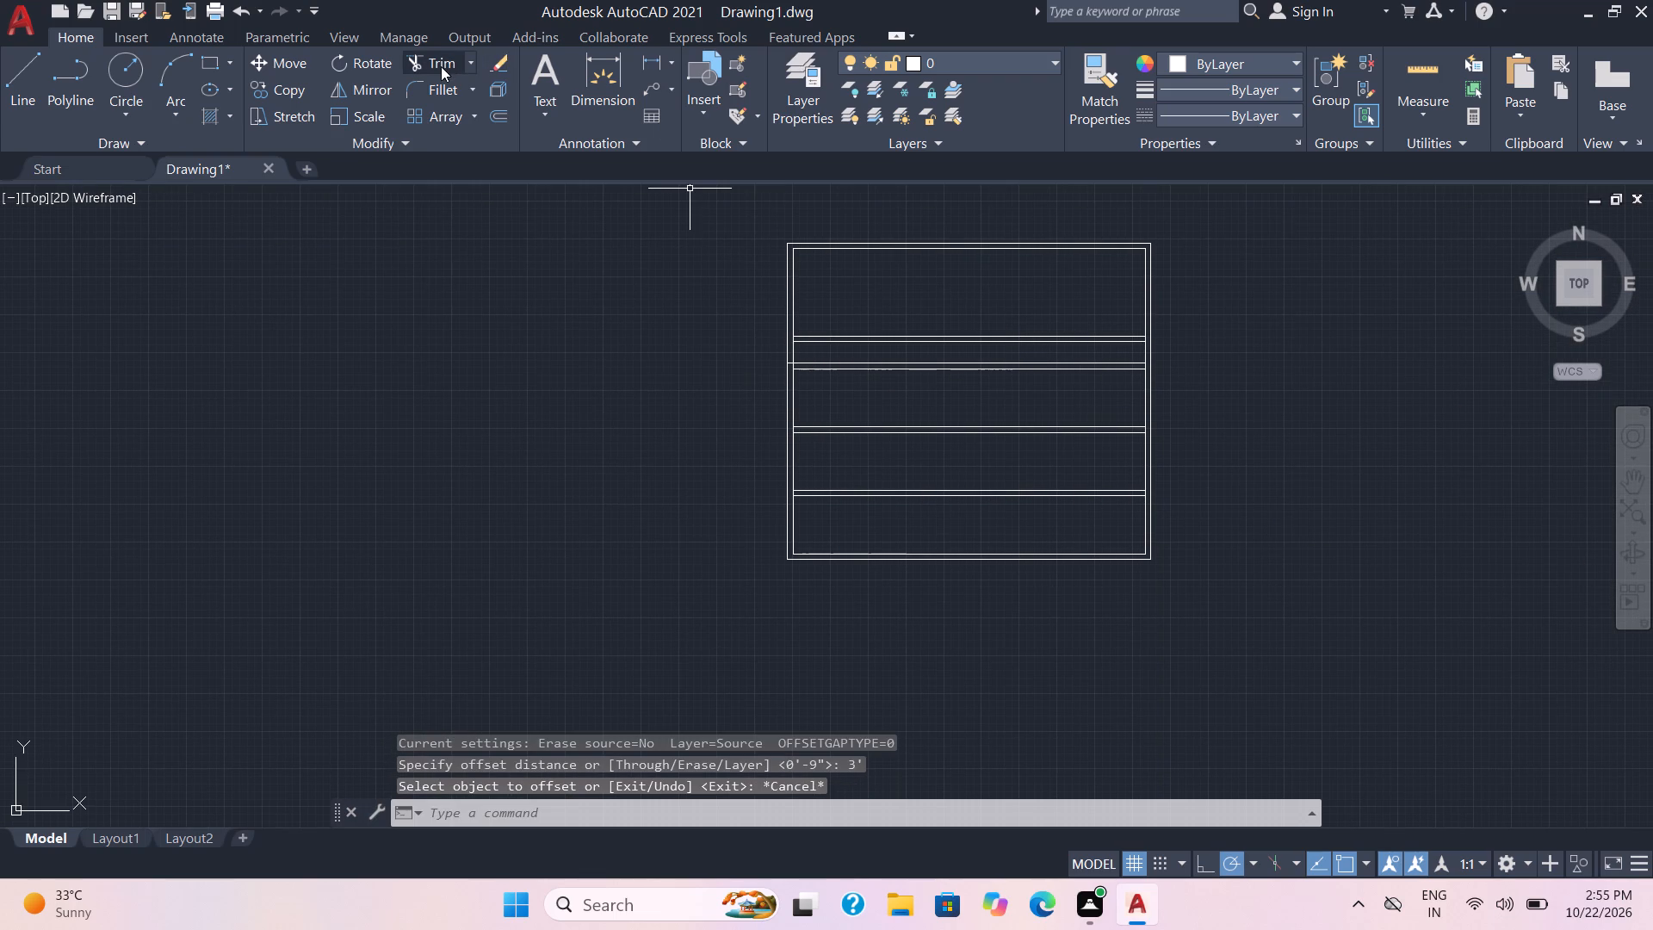
# Trim the inner left wall line where it crosses the narrow passage below the top room.
pyautogui.click(441, 66)
pyautogui.scroll(4, 713, 401)
pyautogui.scroll(-2, 1235, 443)
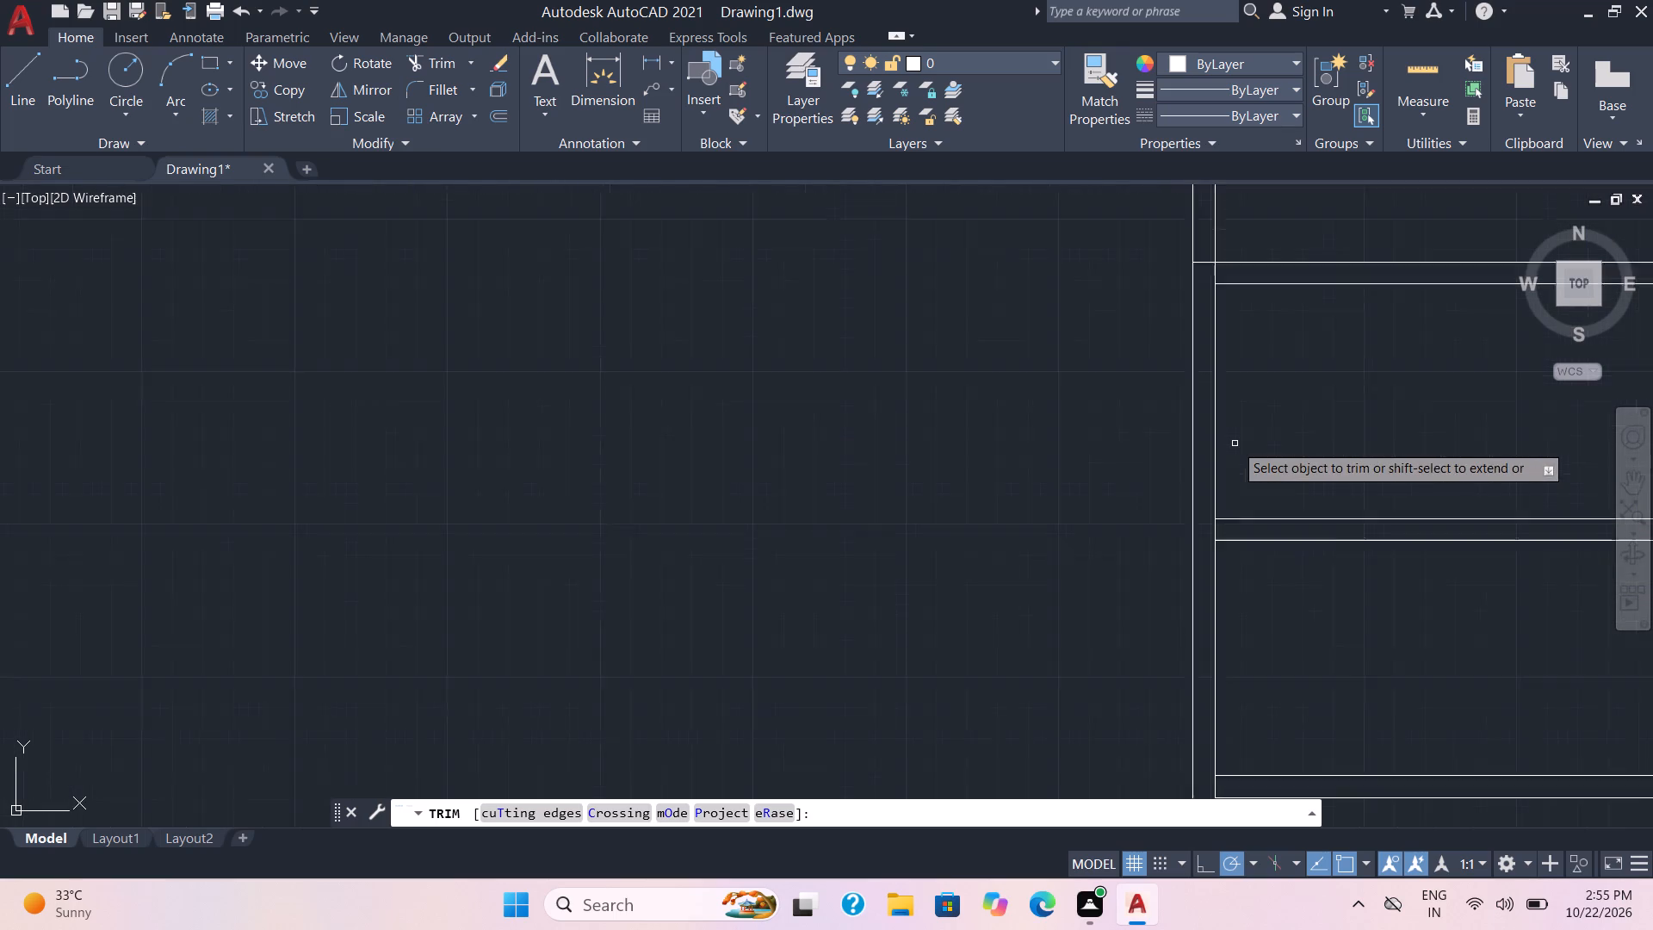
pyautogui.scroll(-1, 1235, 443)
pyautogui.moveTo(1235, 444); pyautogui.dragTo(734, 468, button='middle')
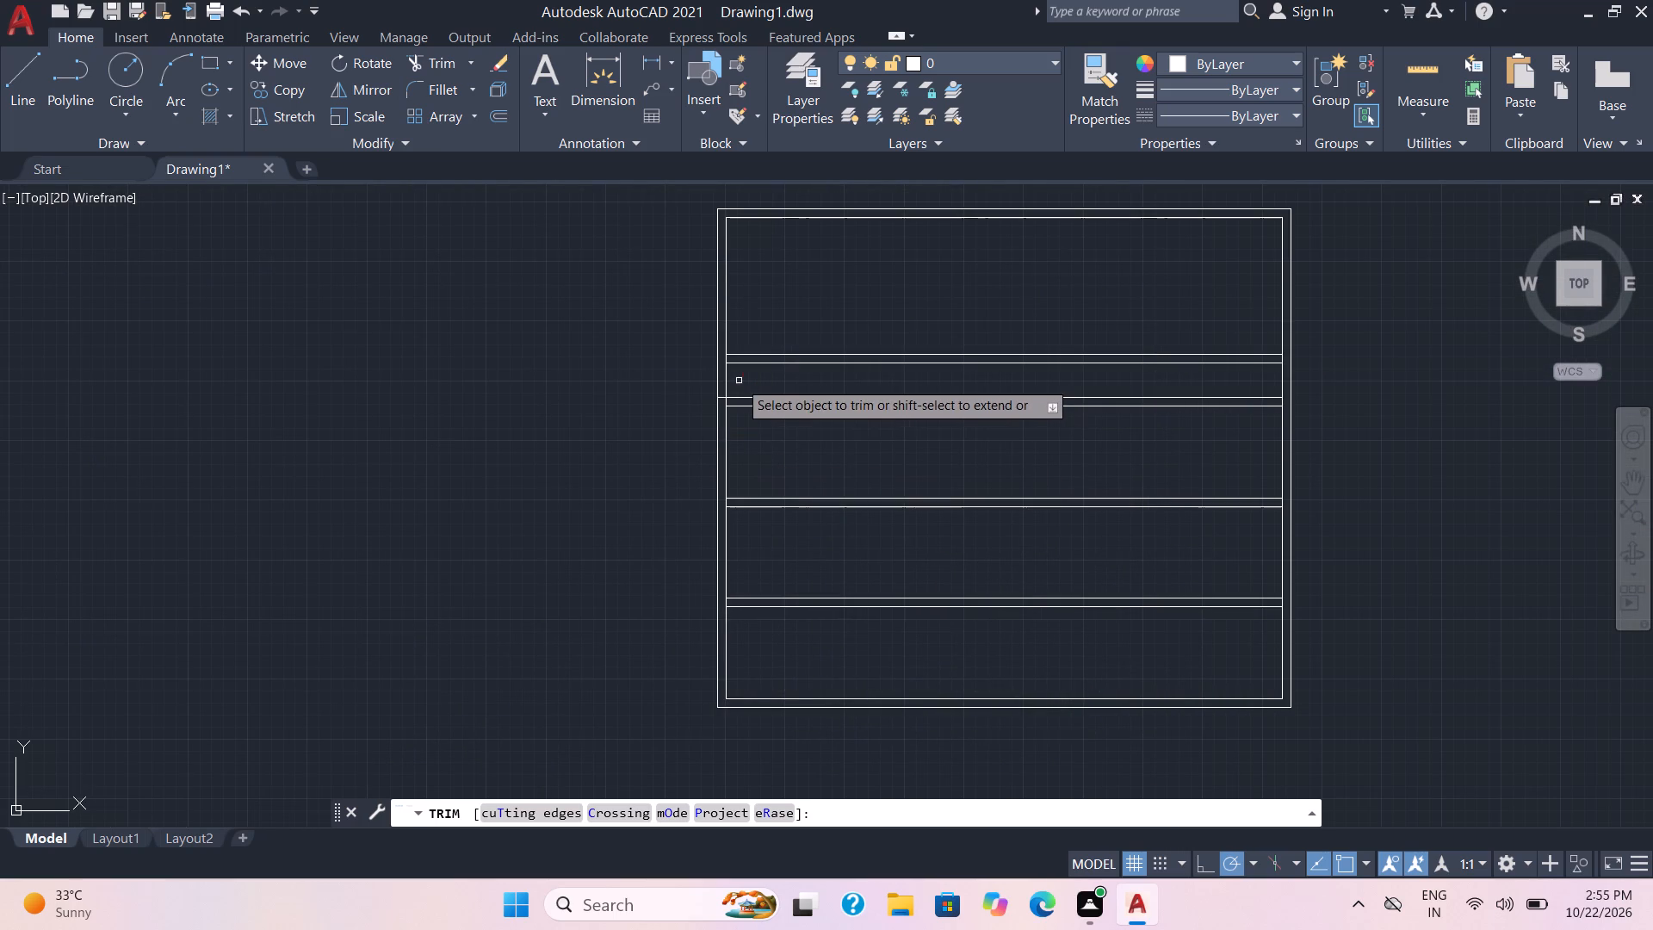
pyautogui.click(726, 377)
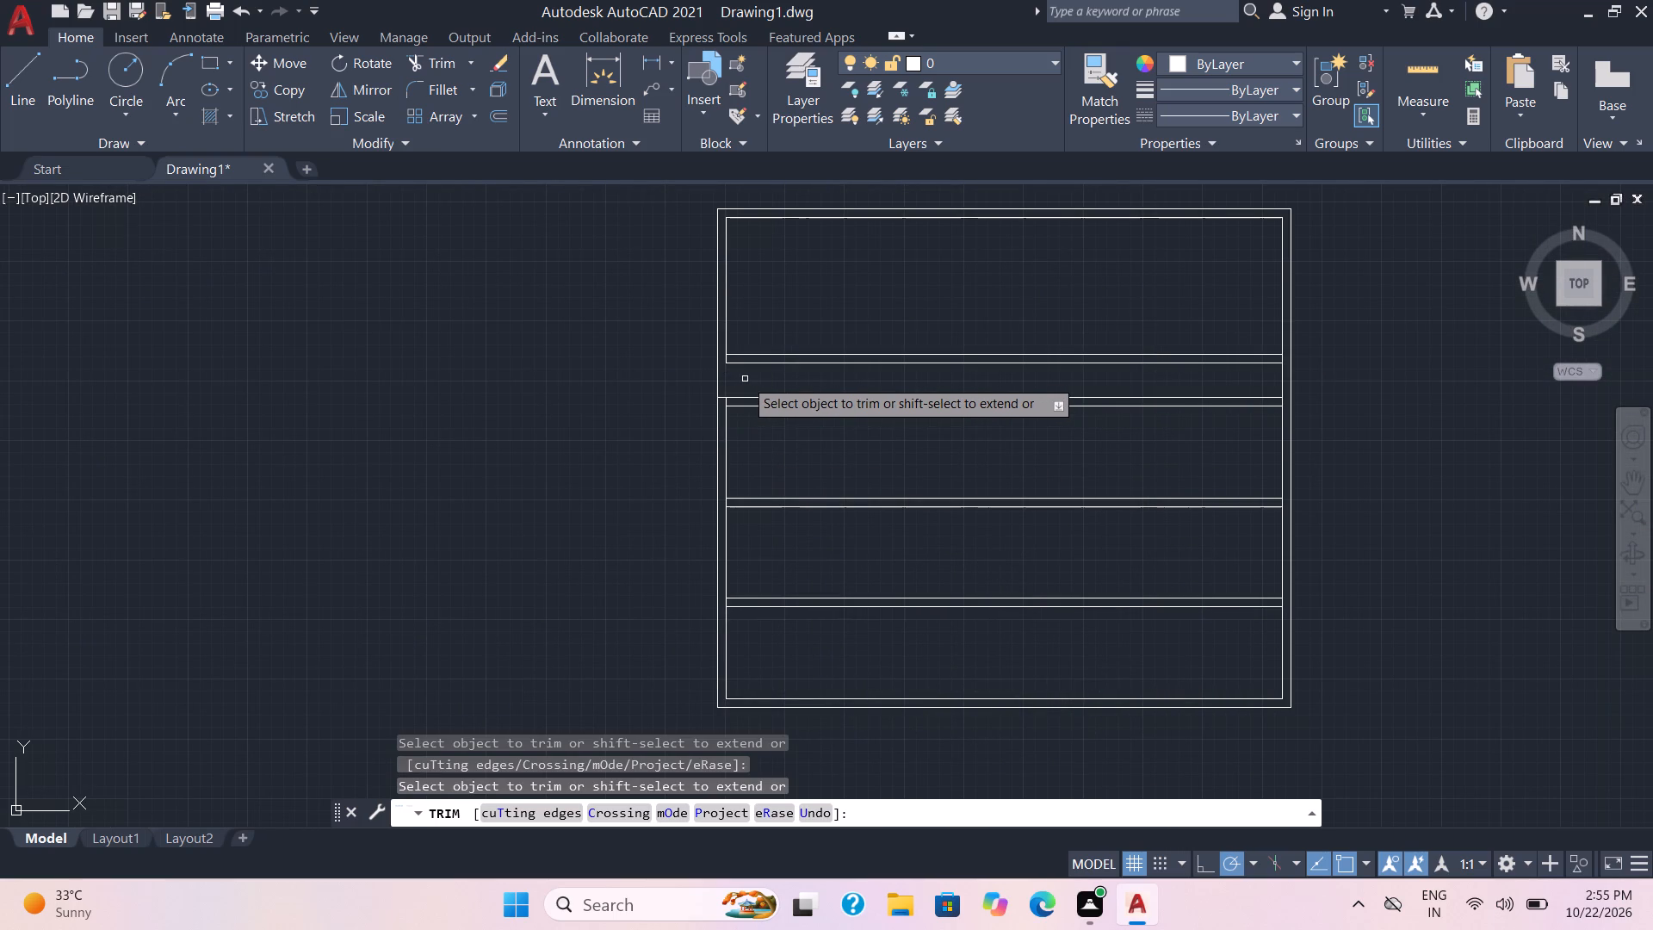
pyautogui.press('Escape')
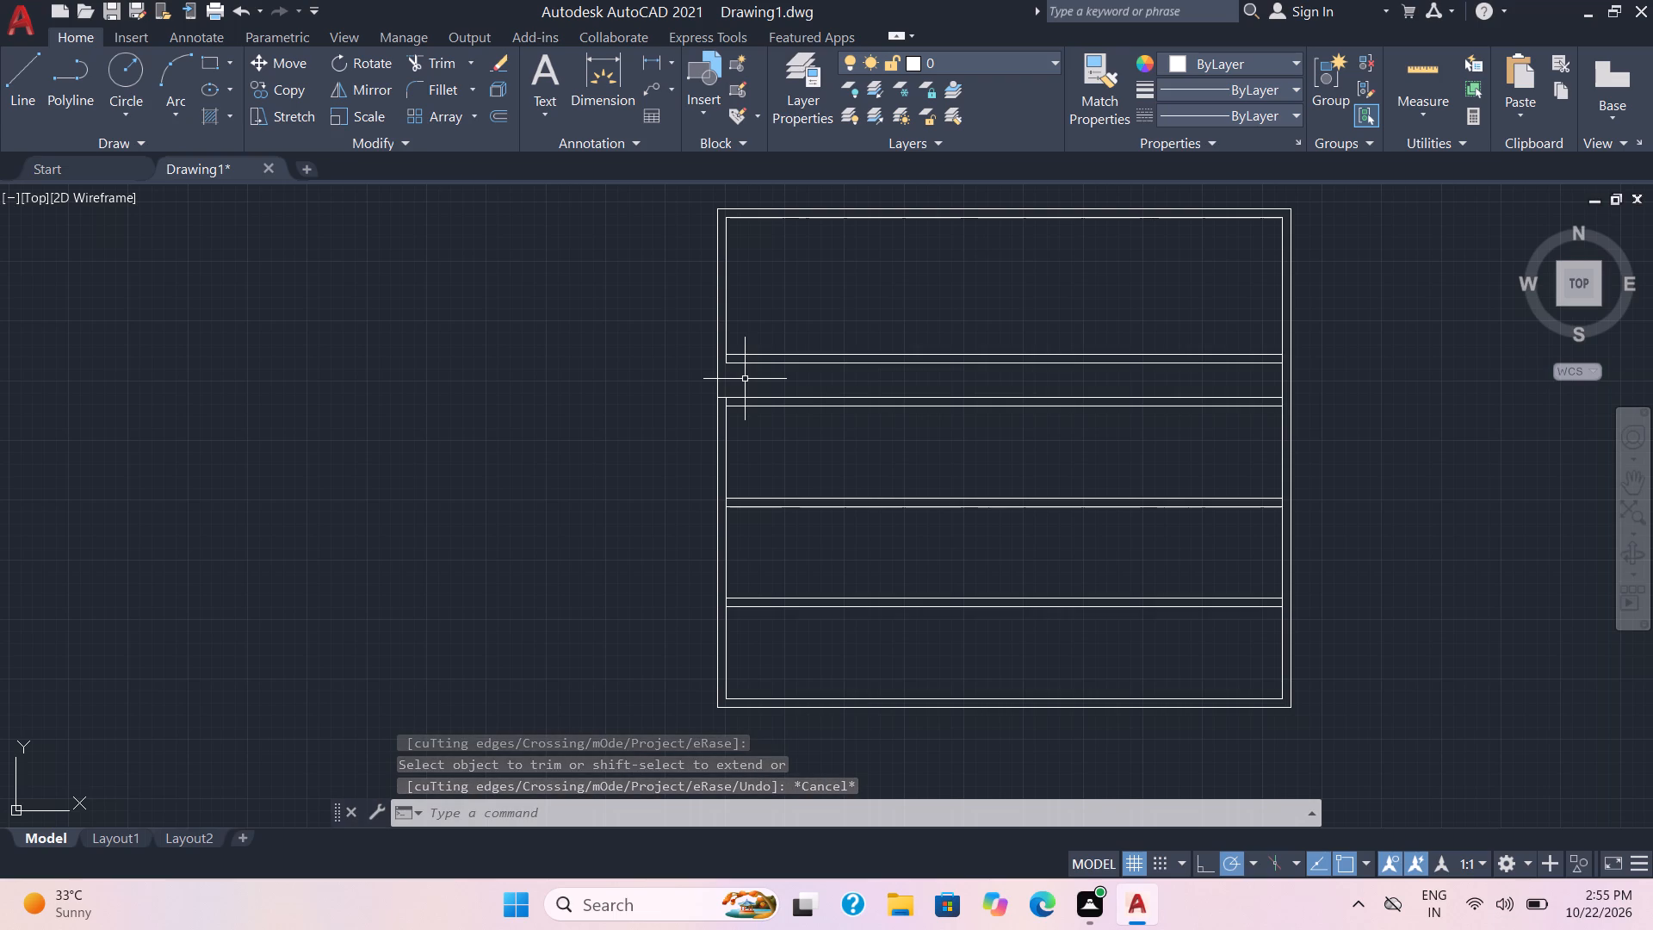
# Offset the top room's inner left wall line 3' inward, and offset the new line another 9" inward.
pyautogui.press('o')
pyautogui.press('Return')
pyautogui.write("3'")
pyautogui.press('Return')
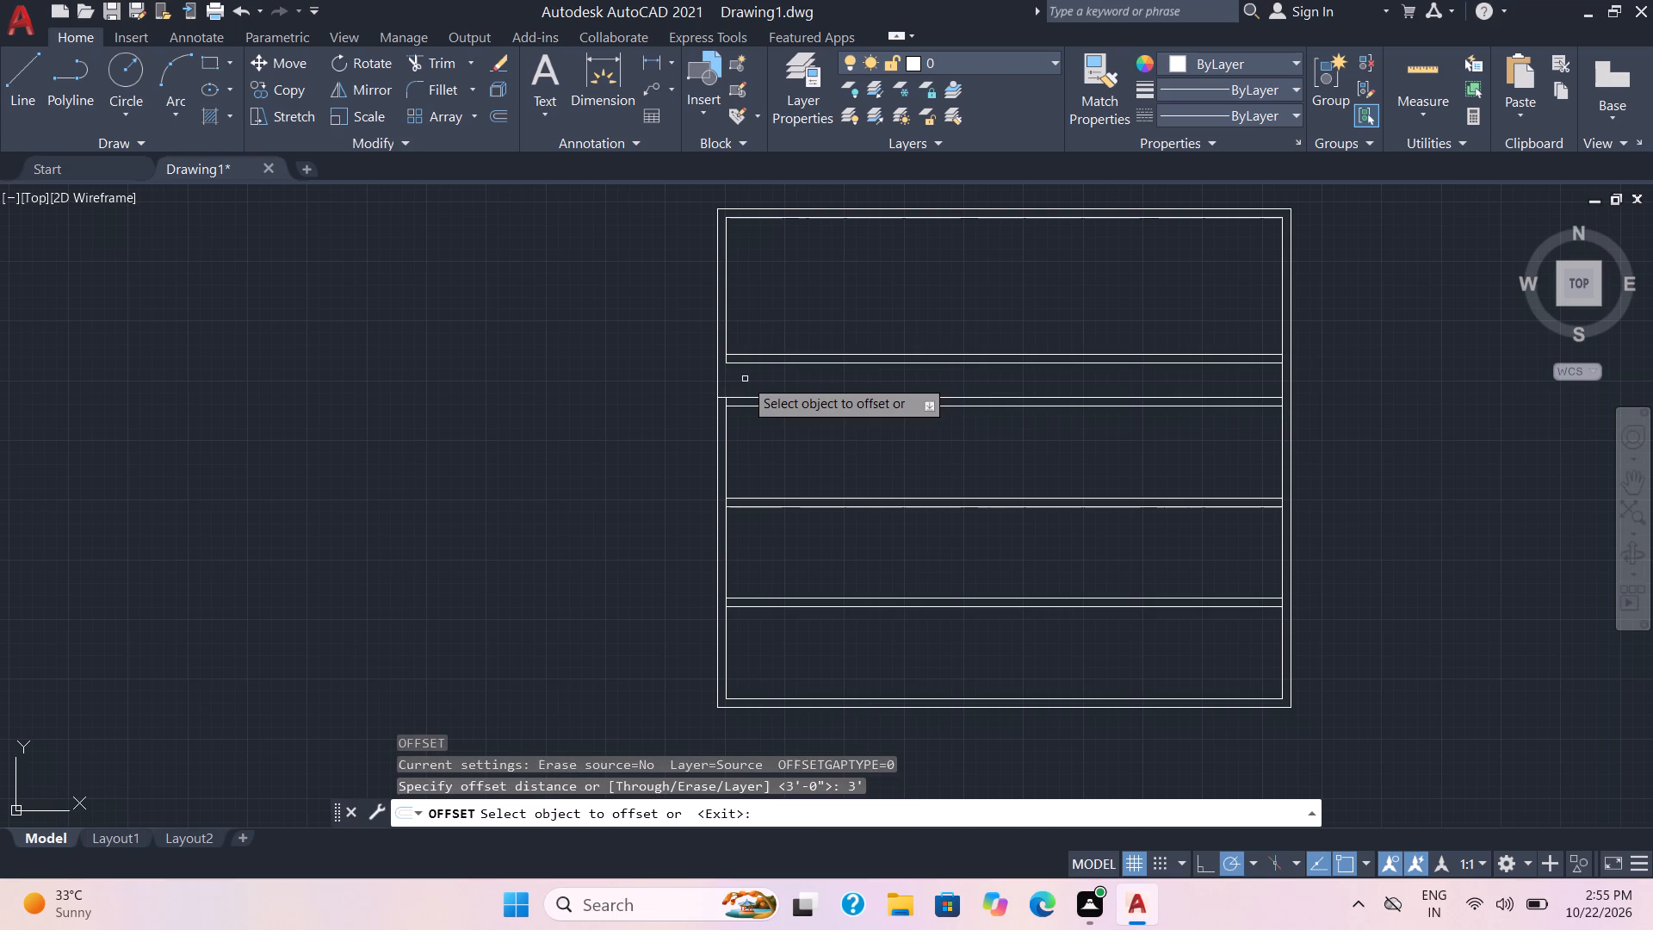
pyautogui.click(727, 319)
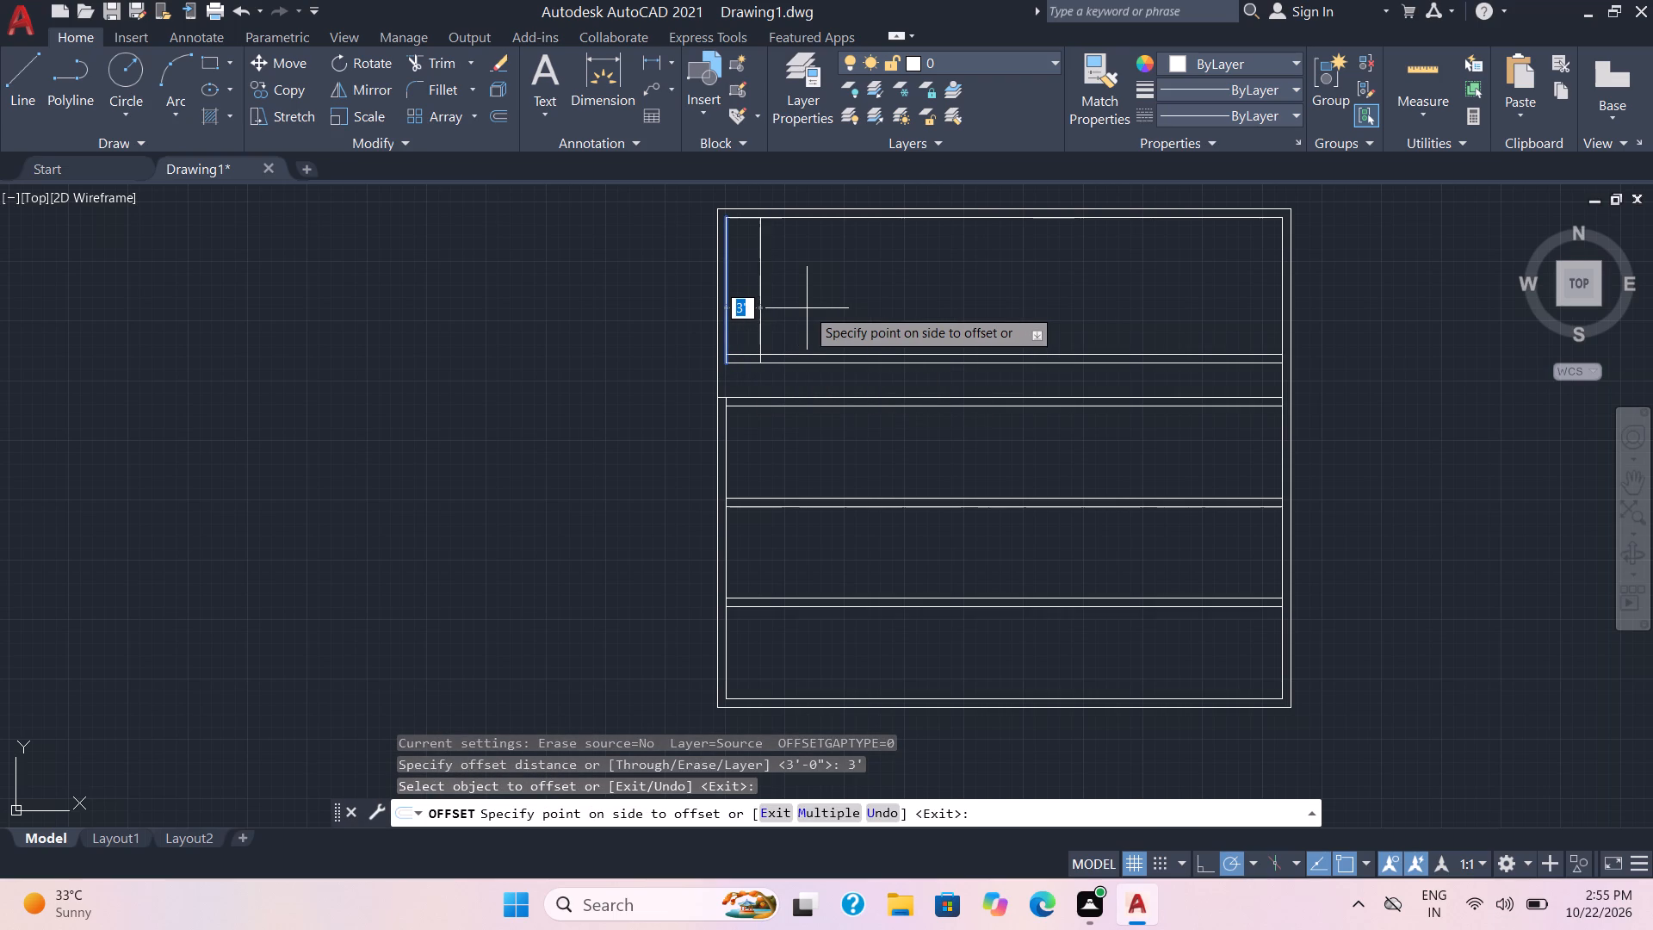
pyautogui.click(807, 308)
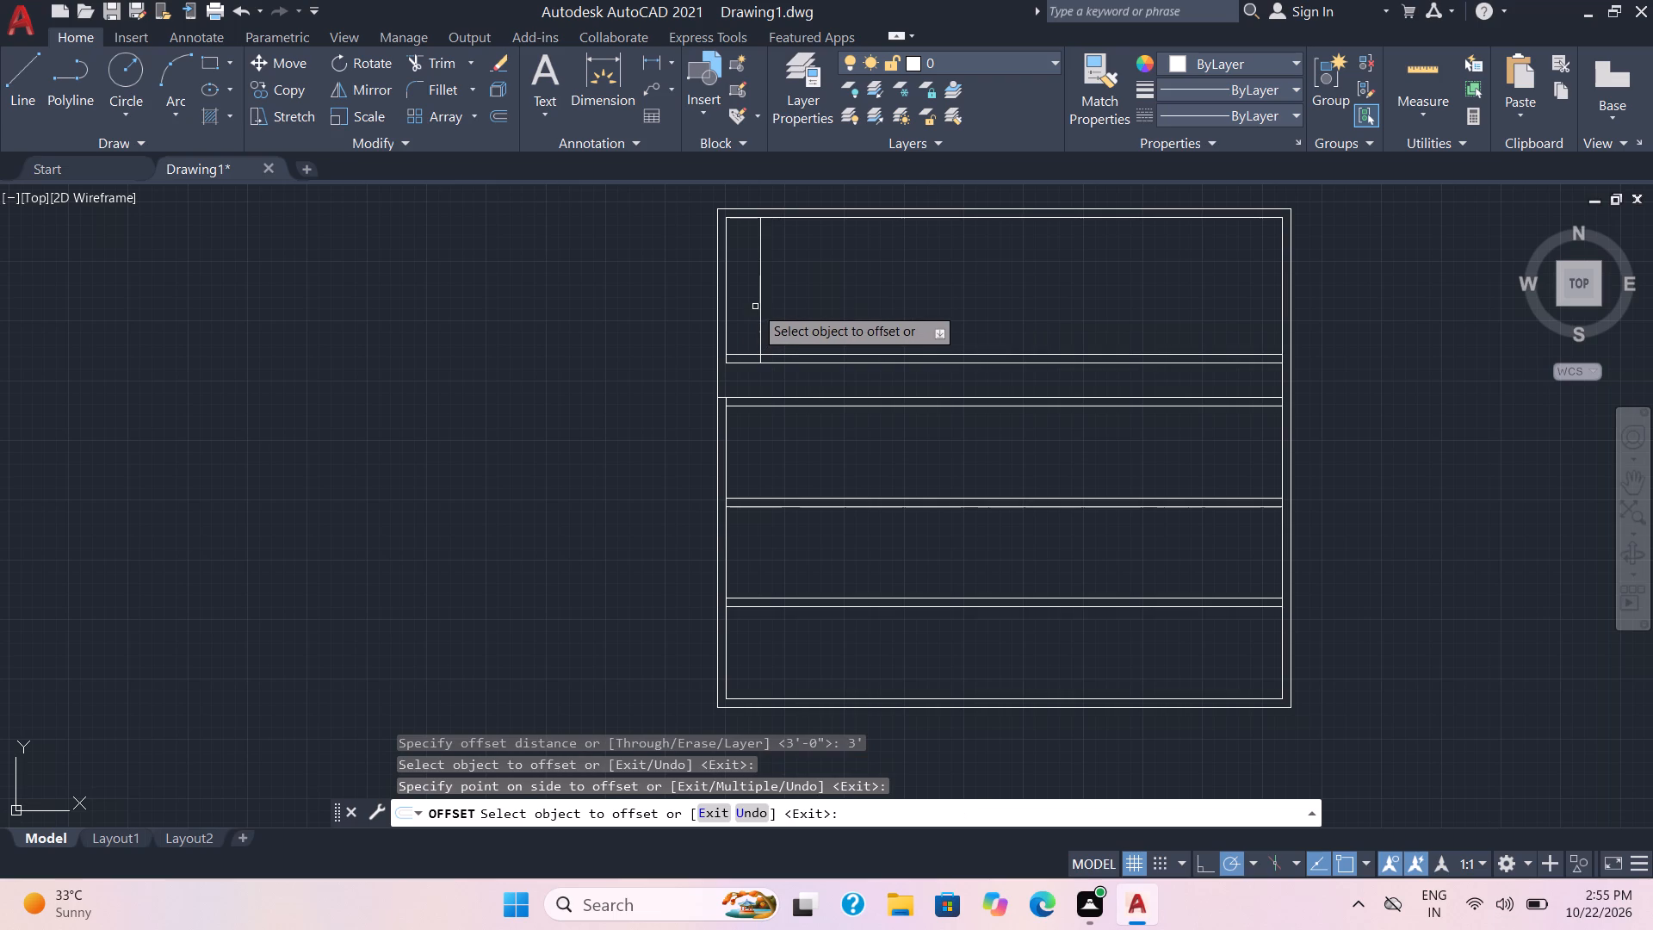
pyautogui.click(760, 303)
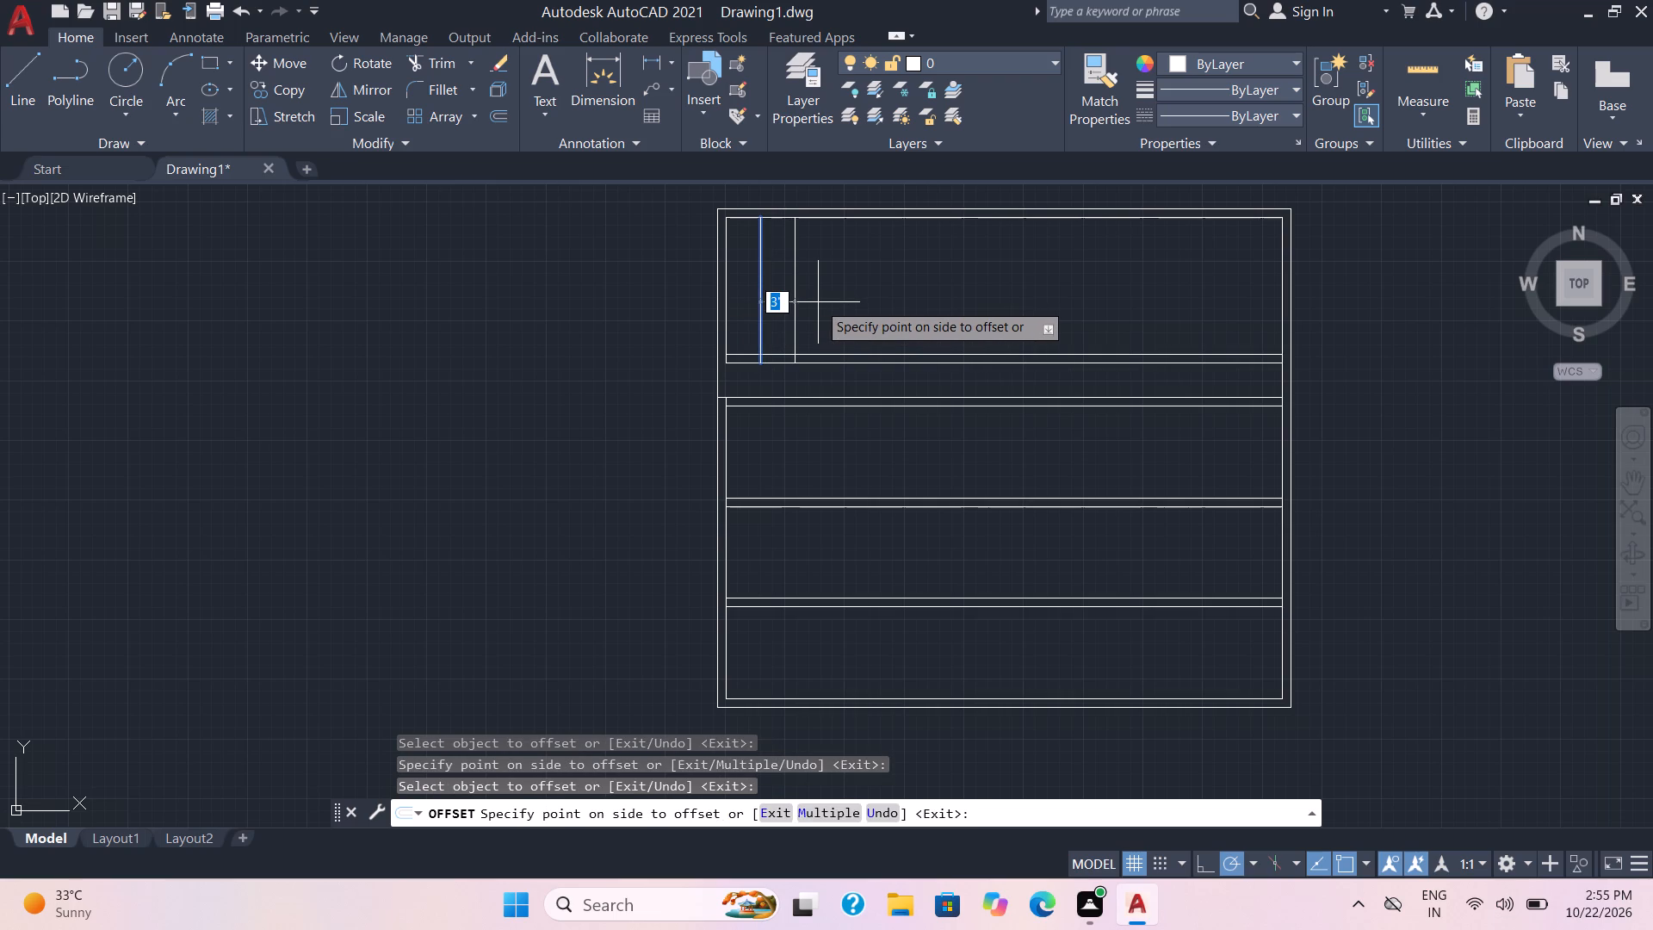
pyautogui.press('9')
pyautogui.press('Return')
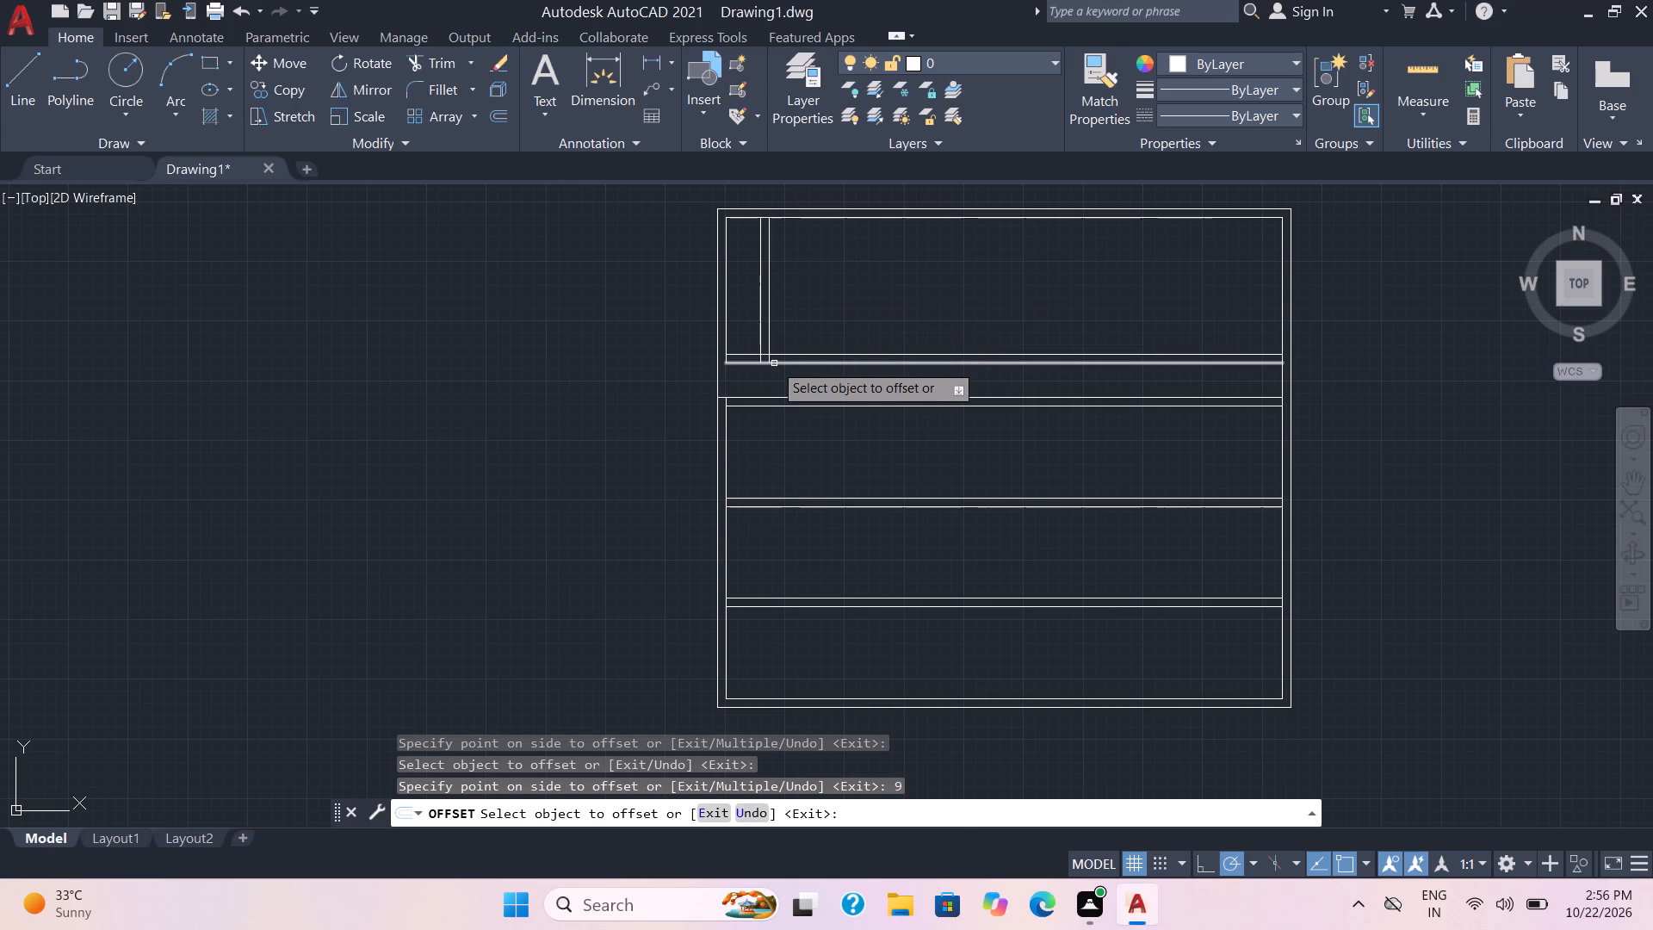
pyautogui.press('Escape')
# Extend the top room's lowest wall line to the outer left wall and trim the outer wall line across the passage.
pyautogui.write('tr')
pyautogui.press('Return')
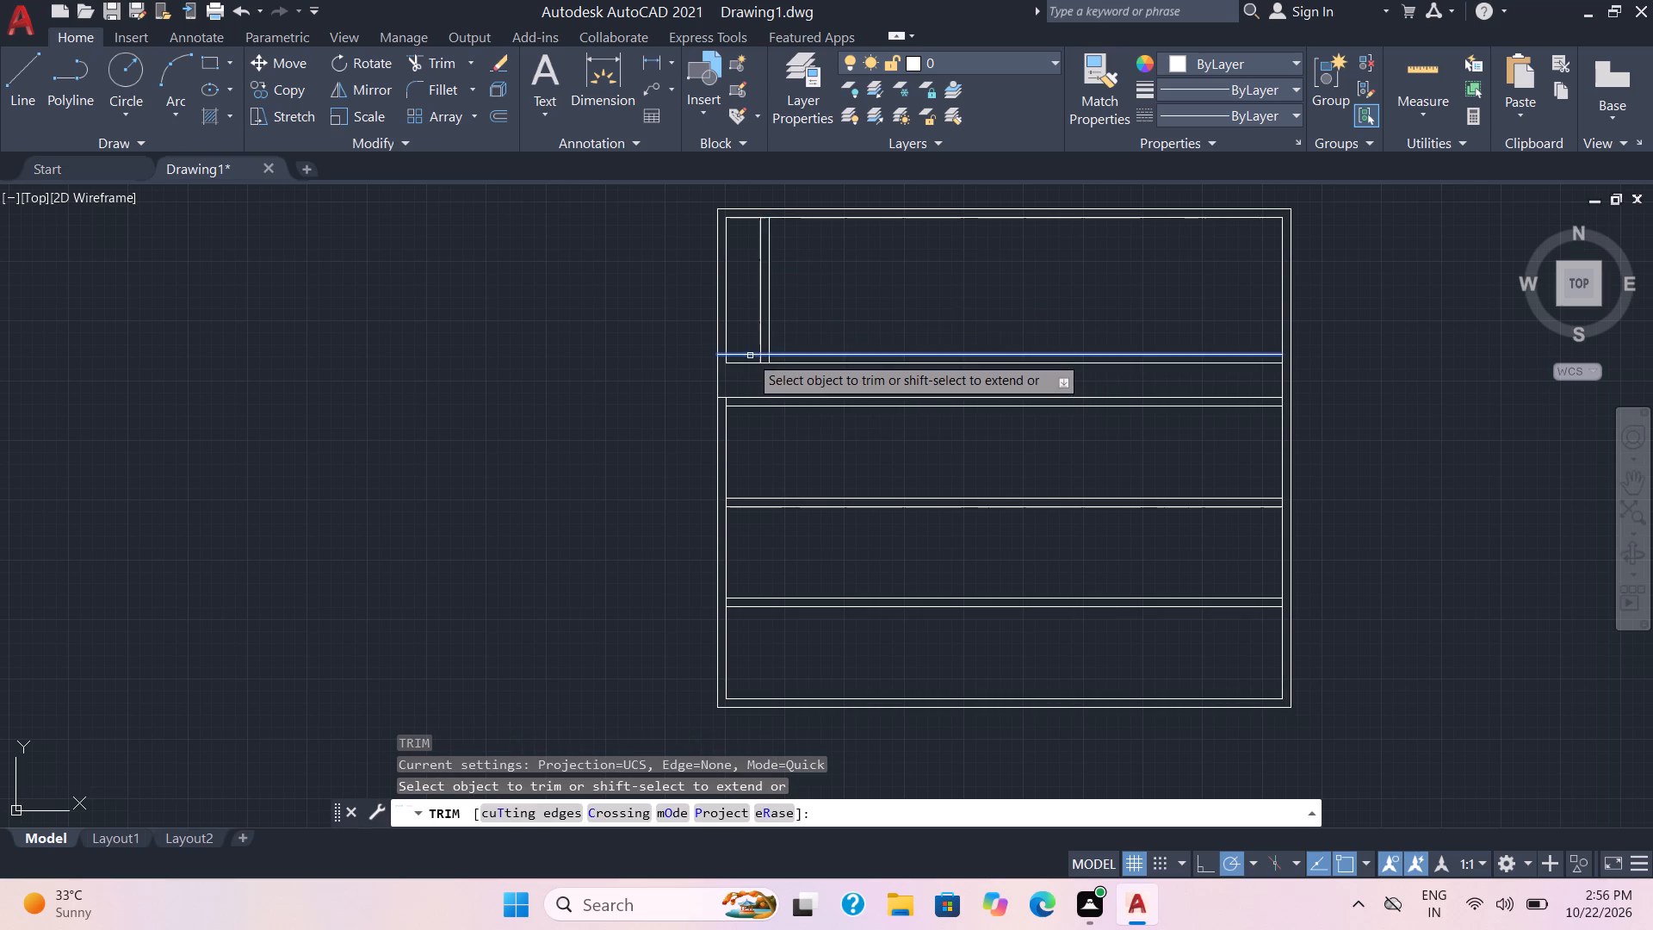
pyautogui.keyDown('shift'); pyautogui.click(737, 364); pyautogui.keyUp('shift')
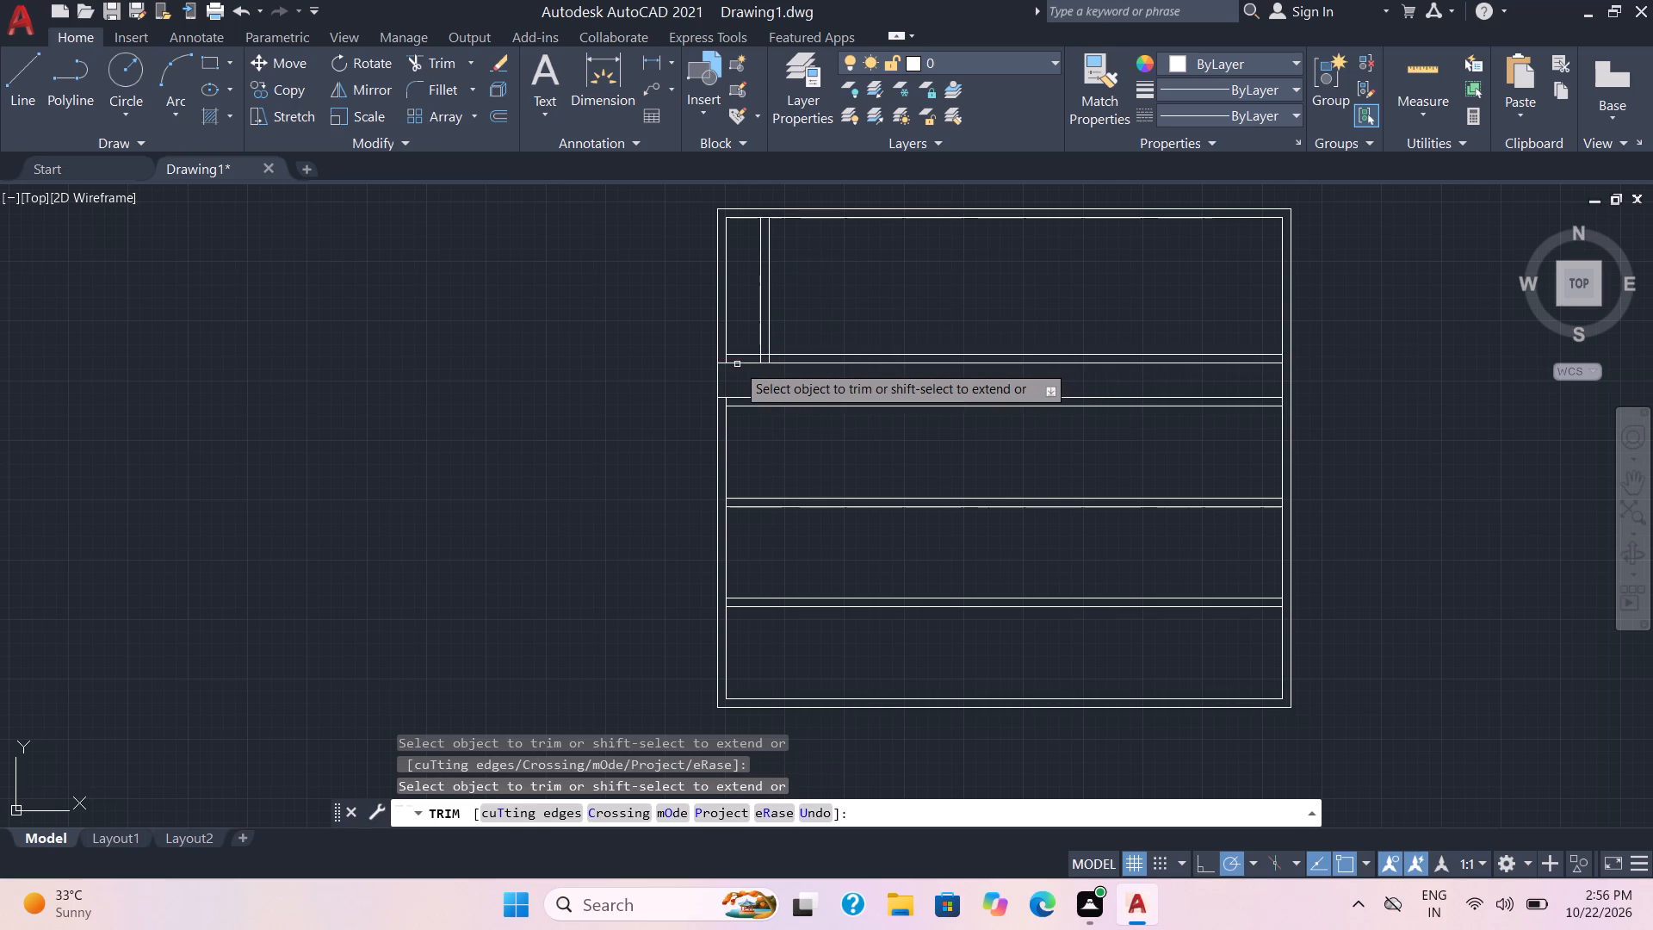
pyautogui.click(719, 385)
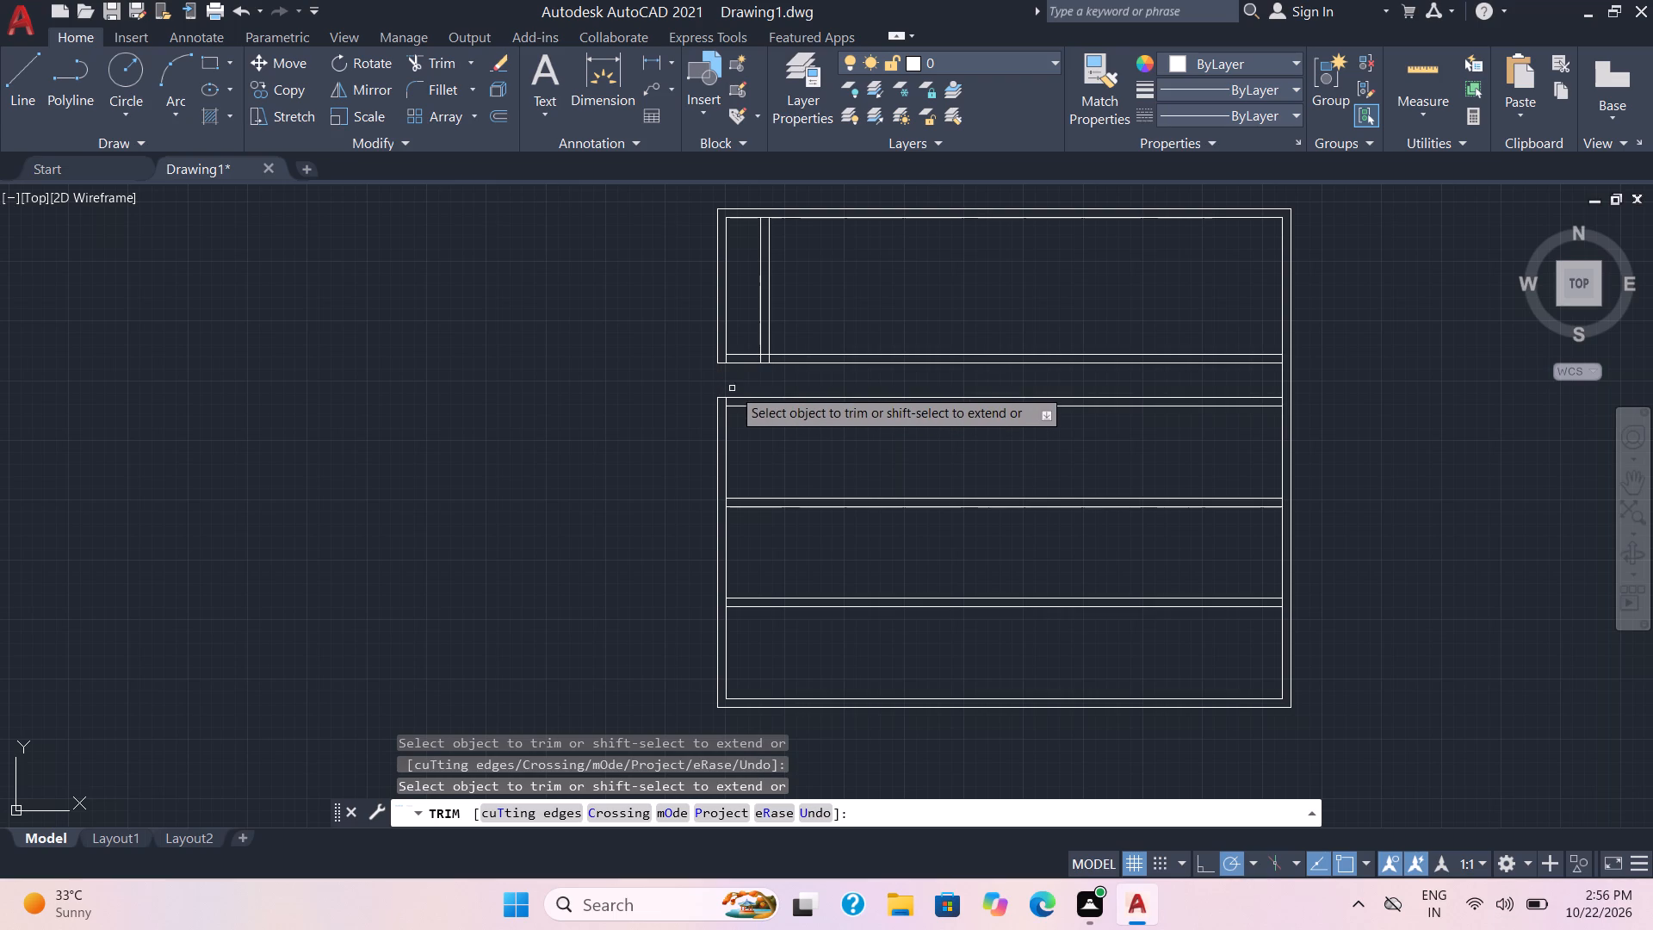
# Extend the new 3' offset line to the outer top wall and trim away all top room wall lines left of it.
pyautogui.click(744, 378)
pyautogui.click(743, 334)
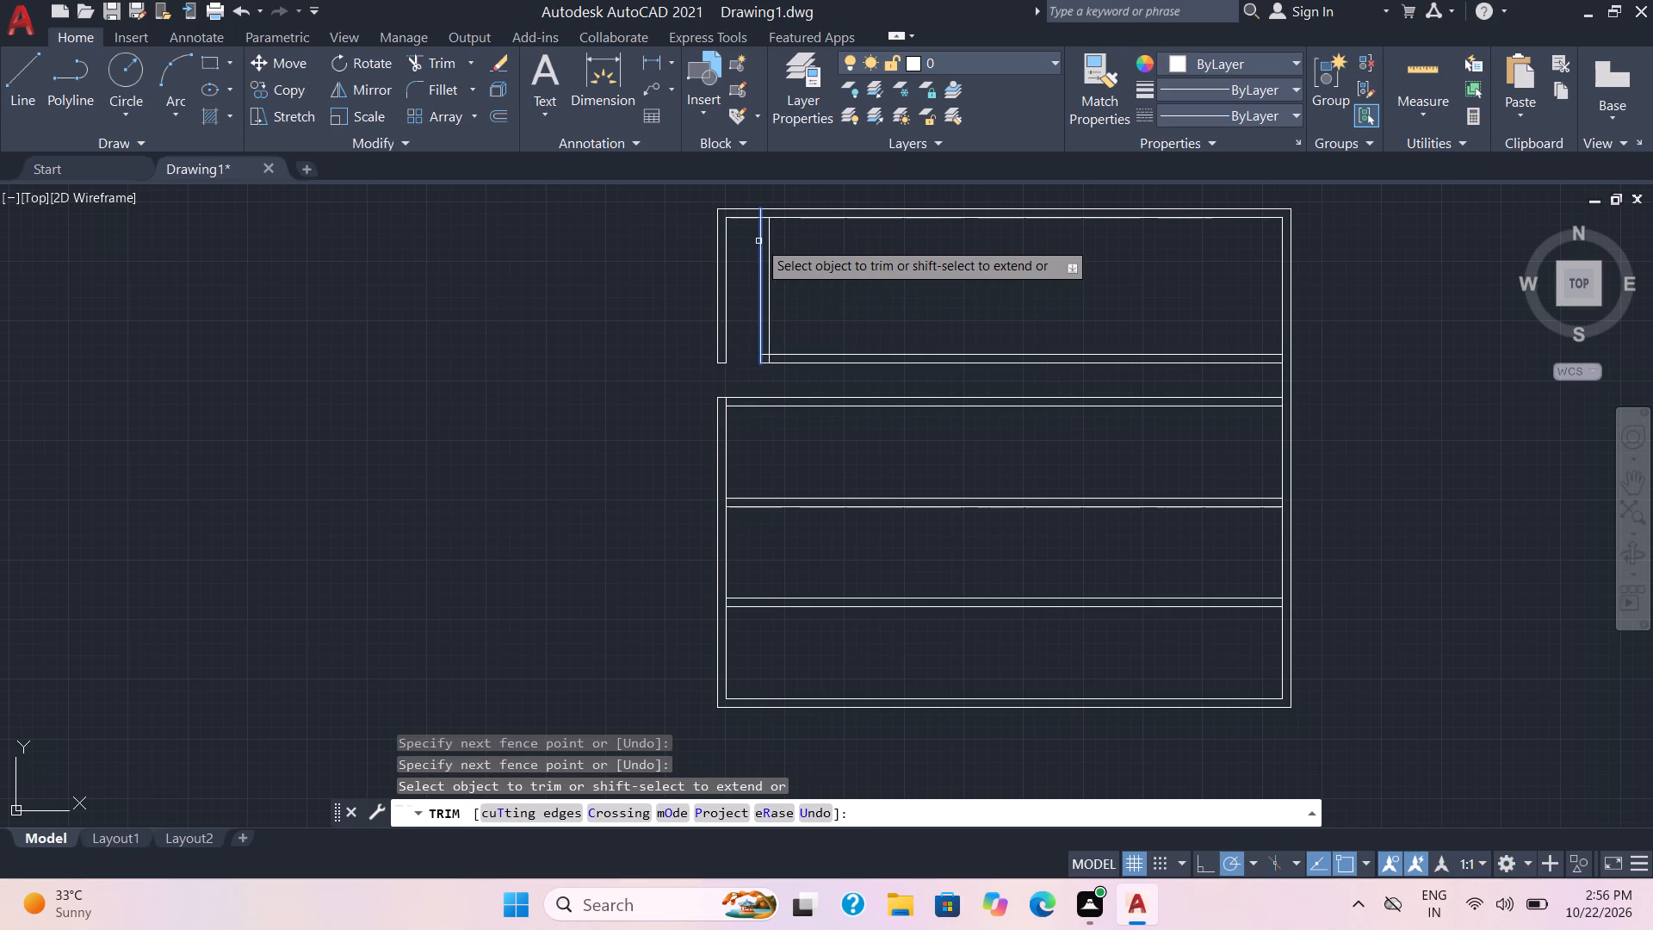
pyautogui.keyDown('shift'); pyautogui.click(758, 241); pyautogui.keyUp('shift')
pyautogui.click(746, 253)
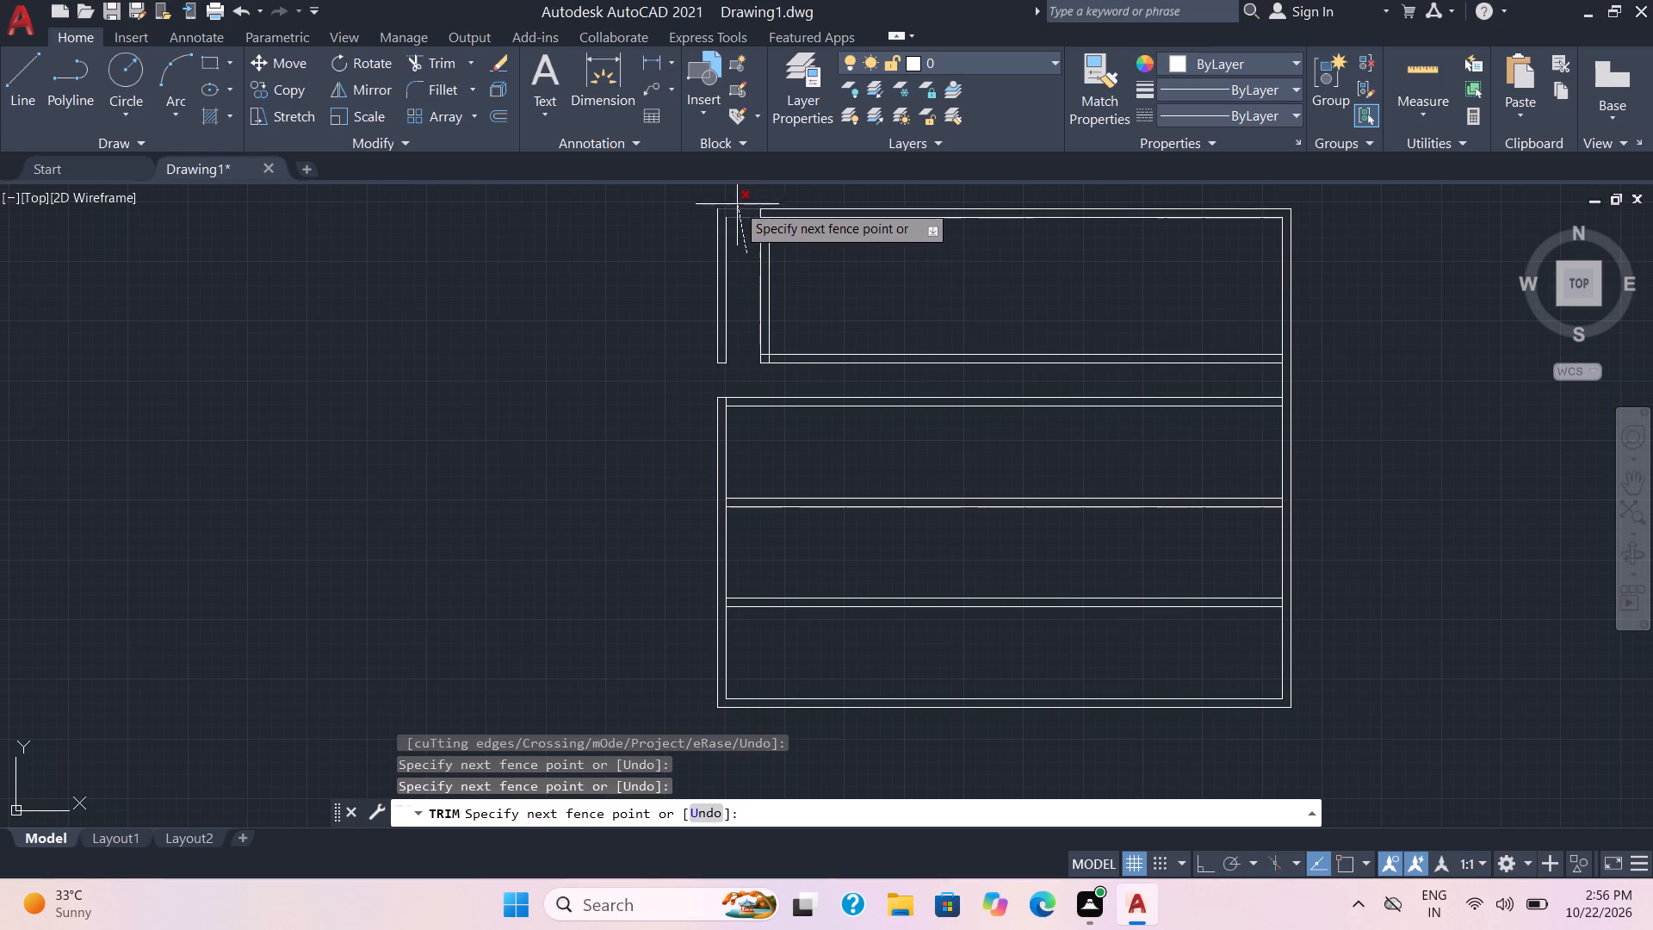
pyautogui.click(736, 201)
pyautogui.click(734, 281)
pyautogui.click(703, 298)
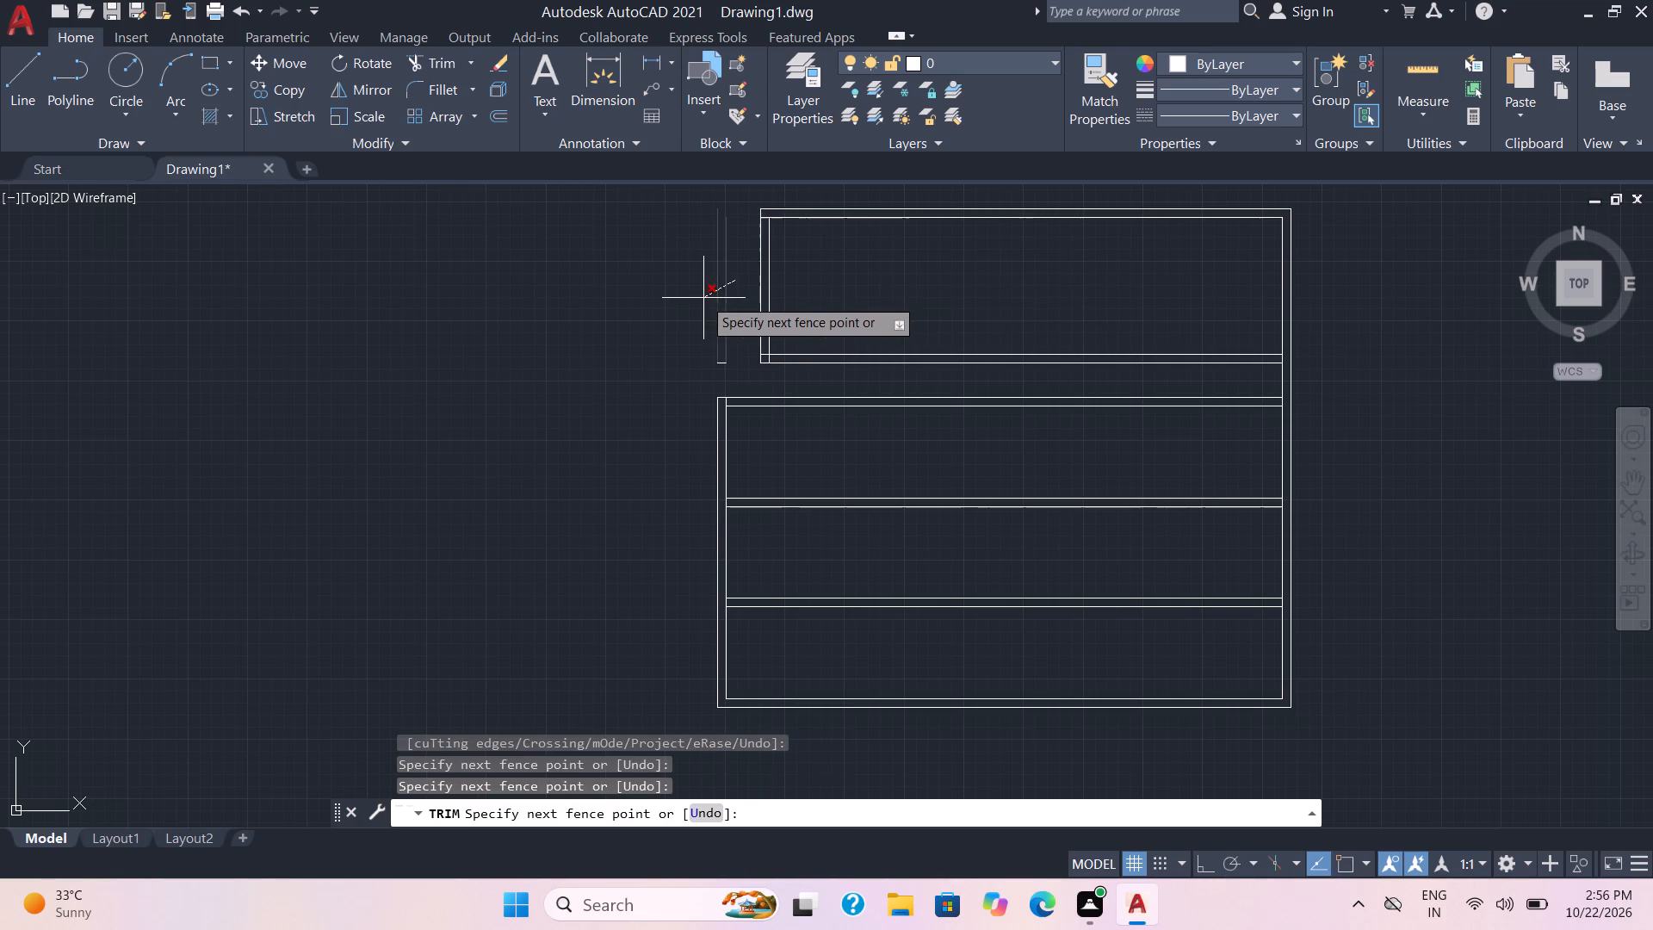
pyautogui.click(725, 364)
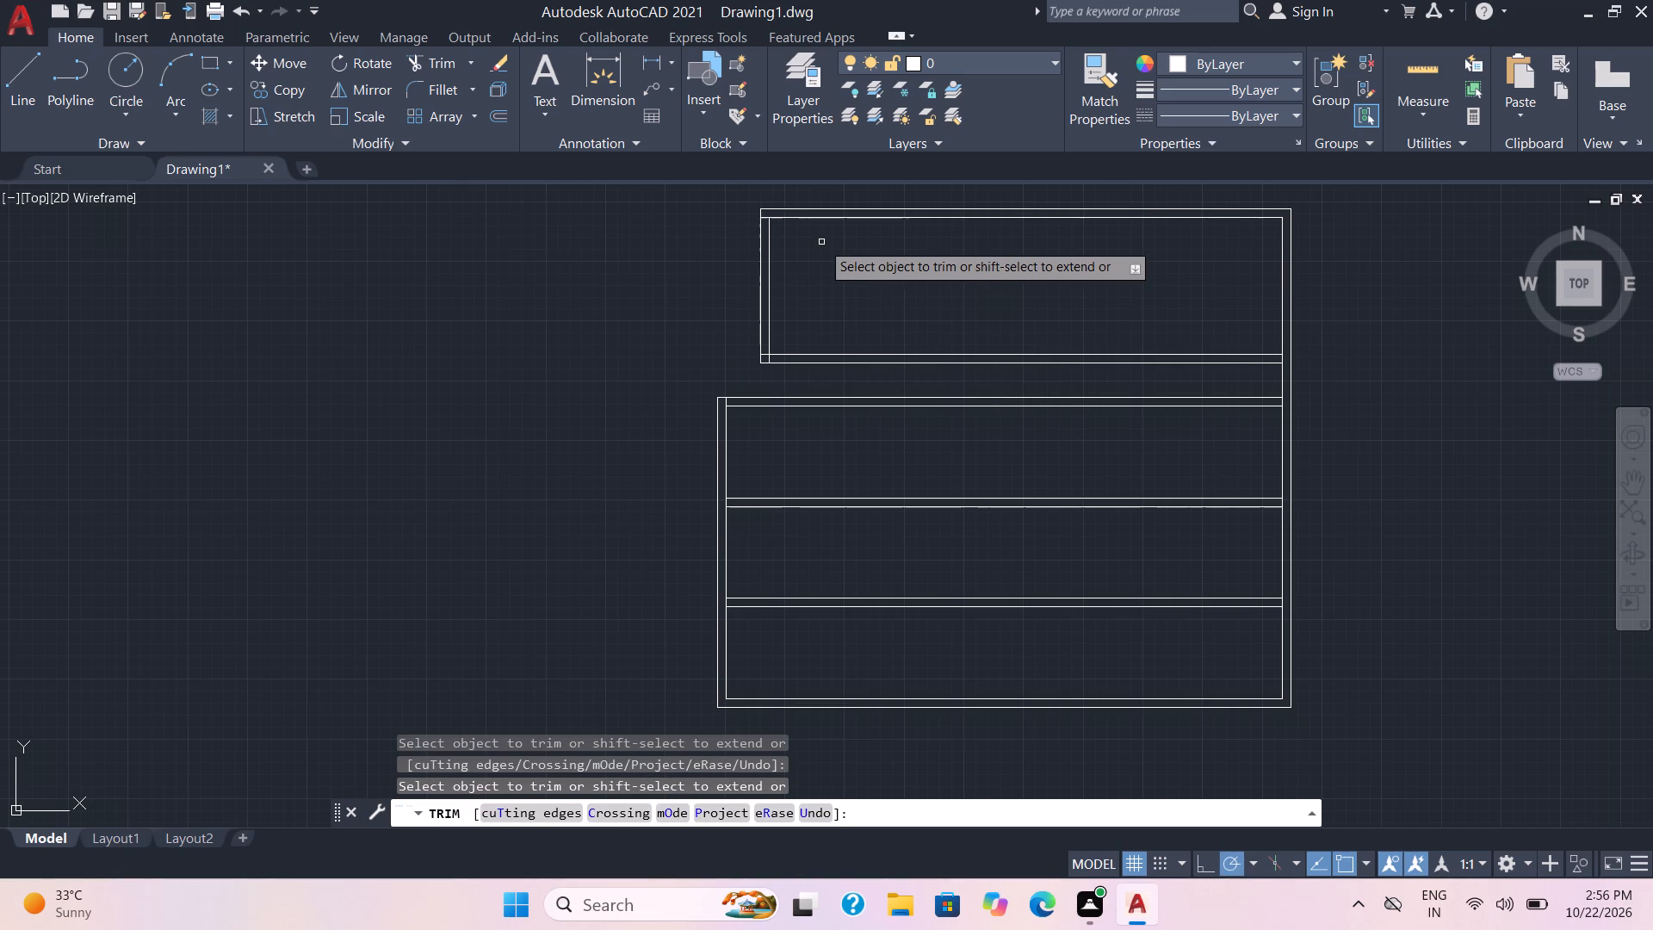
# Trim the overlapping inner line ends at the top room's upper-left and lower-left corners and finish trimming.
pyautogui.scroll(2, 821, 242)
pyautogui.moveTo(755, 258); pyautogui.dragTo(785, 377, button='middle')
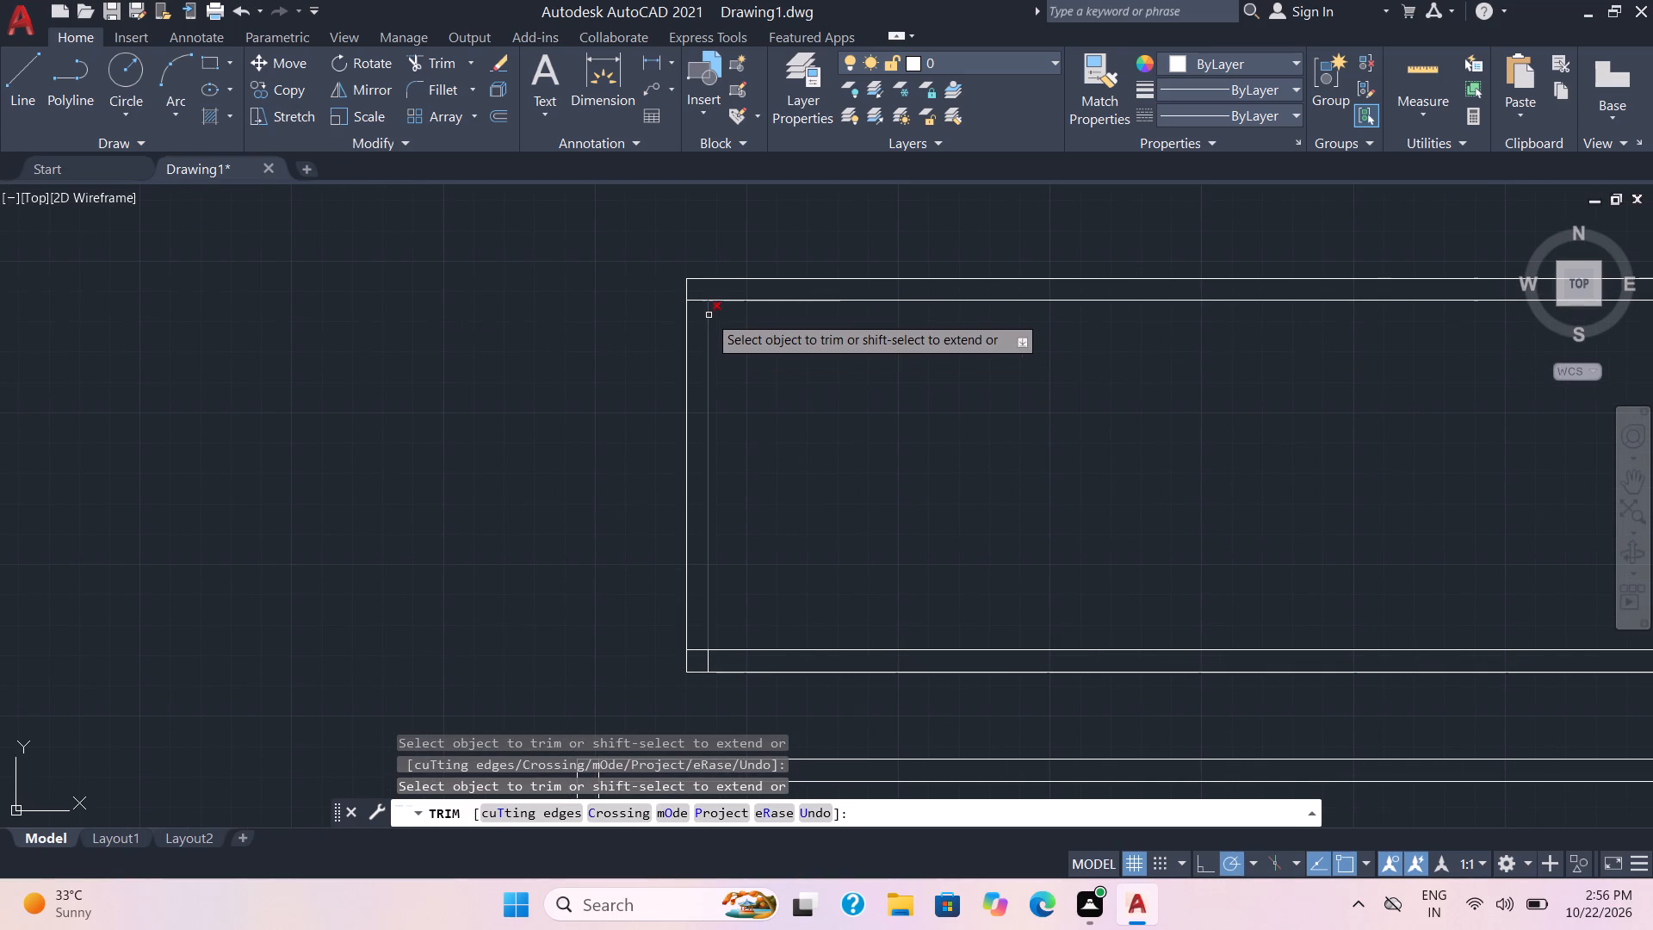
pyautogui.click(696, 302)
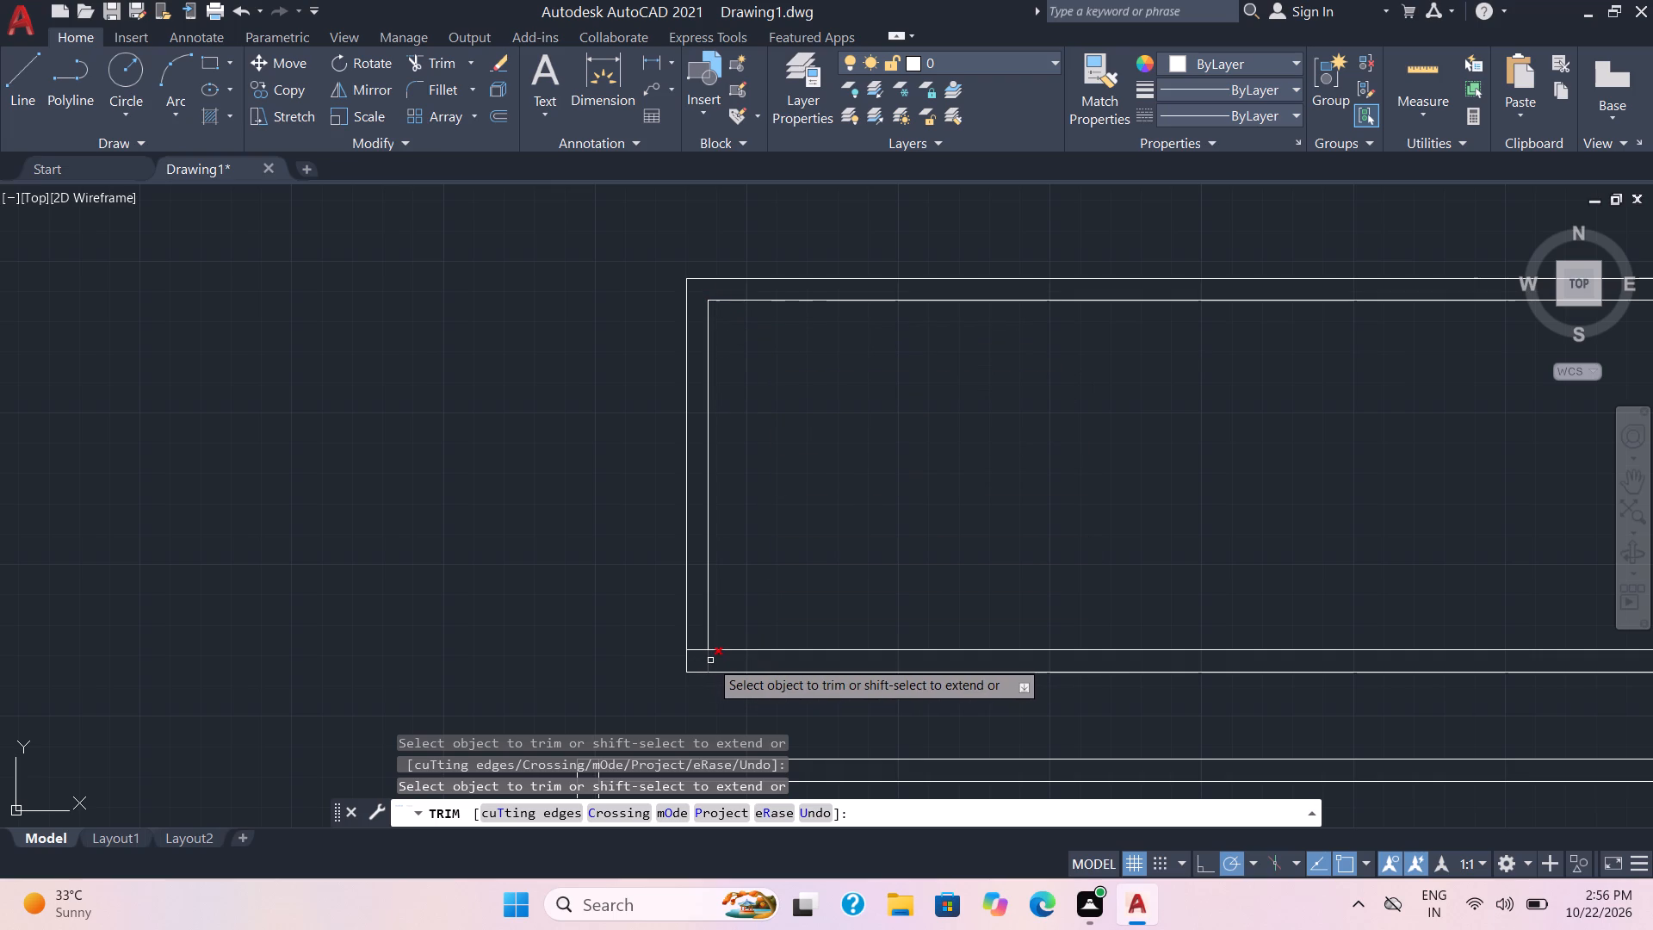
pyautogui.click(710, 660)
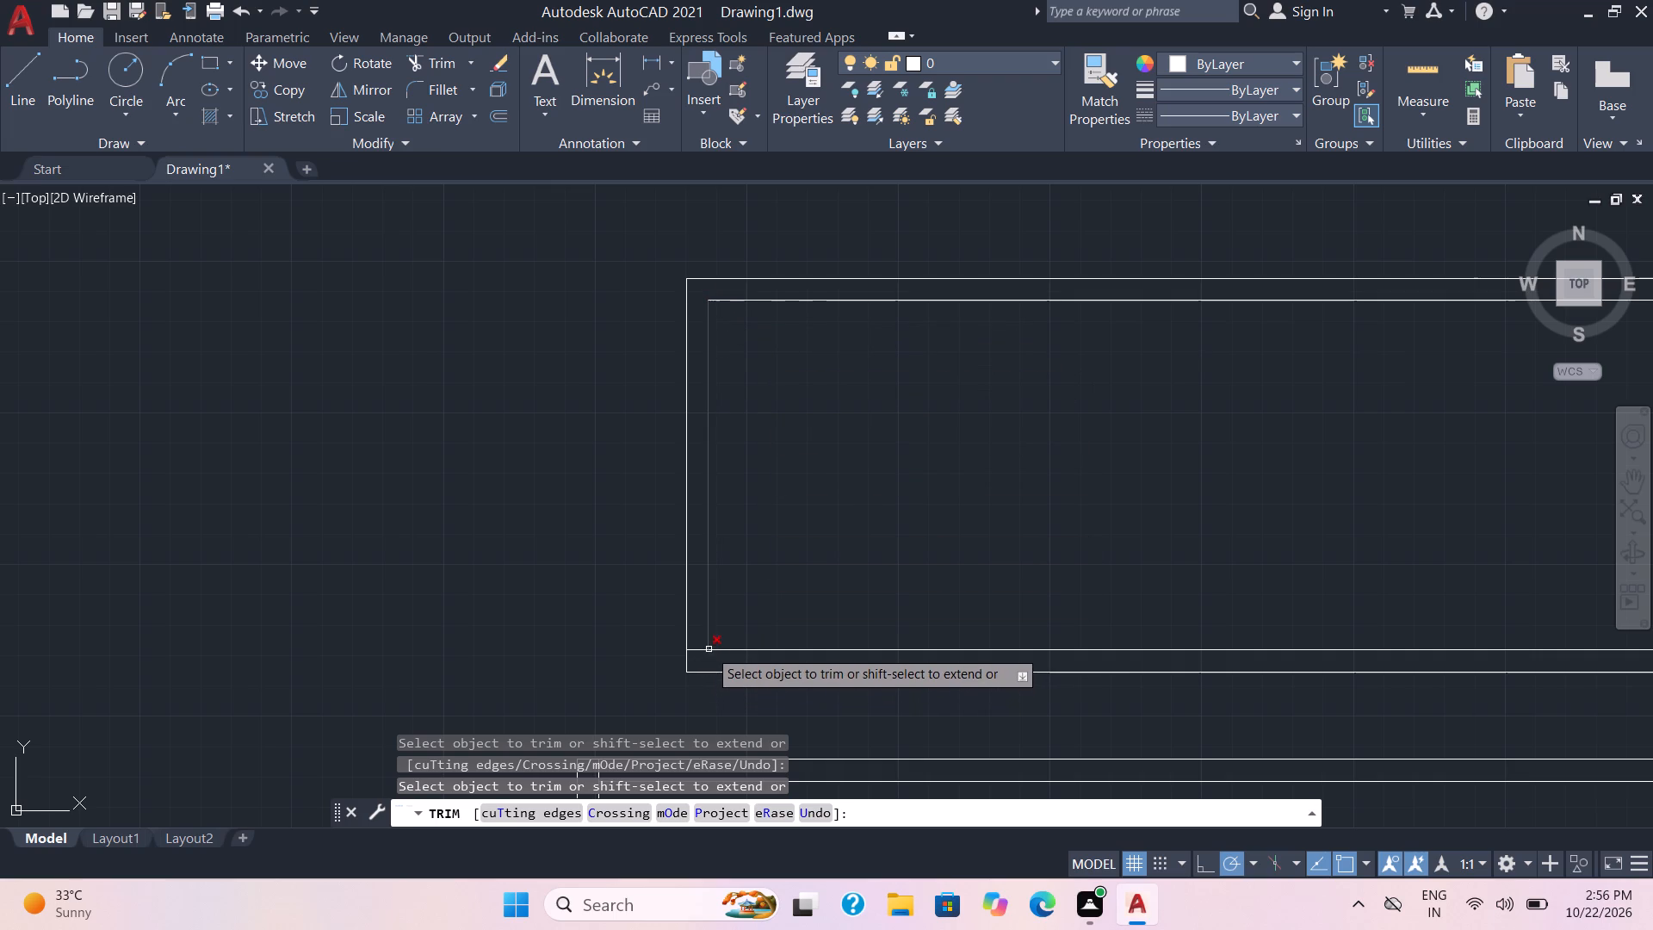
pyautogui.click(701, 649)
pyautogui.scroll(-2, 842, 514)
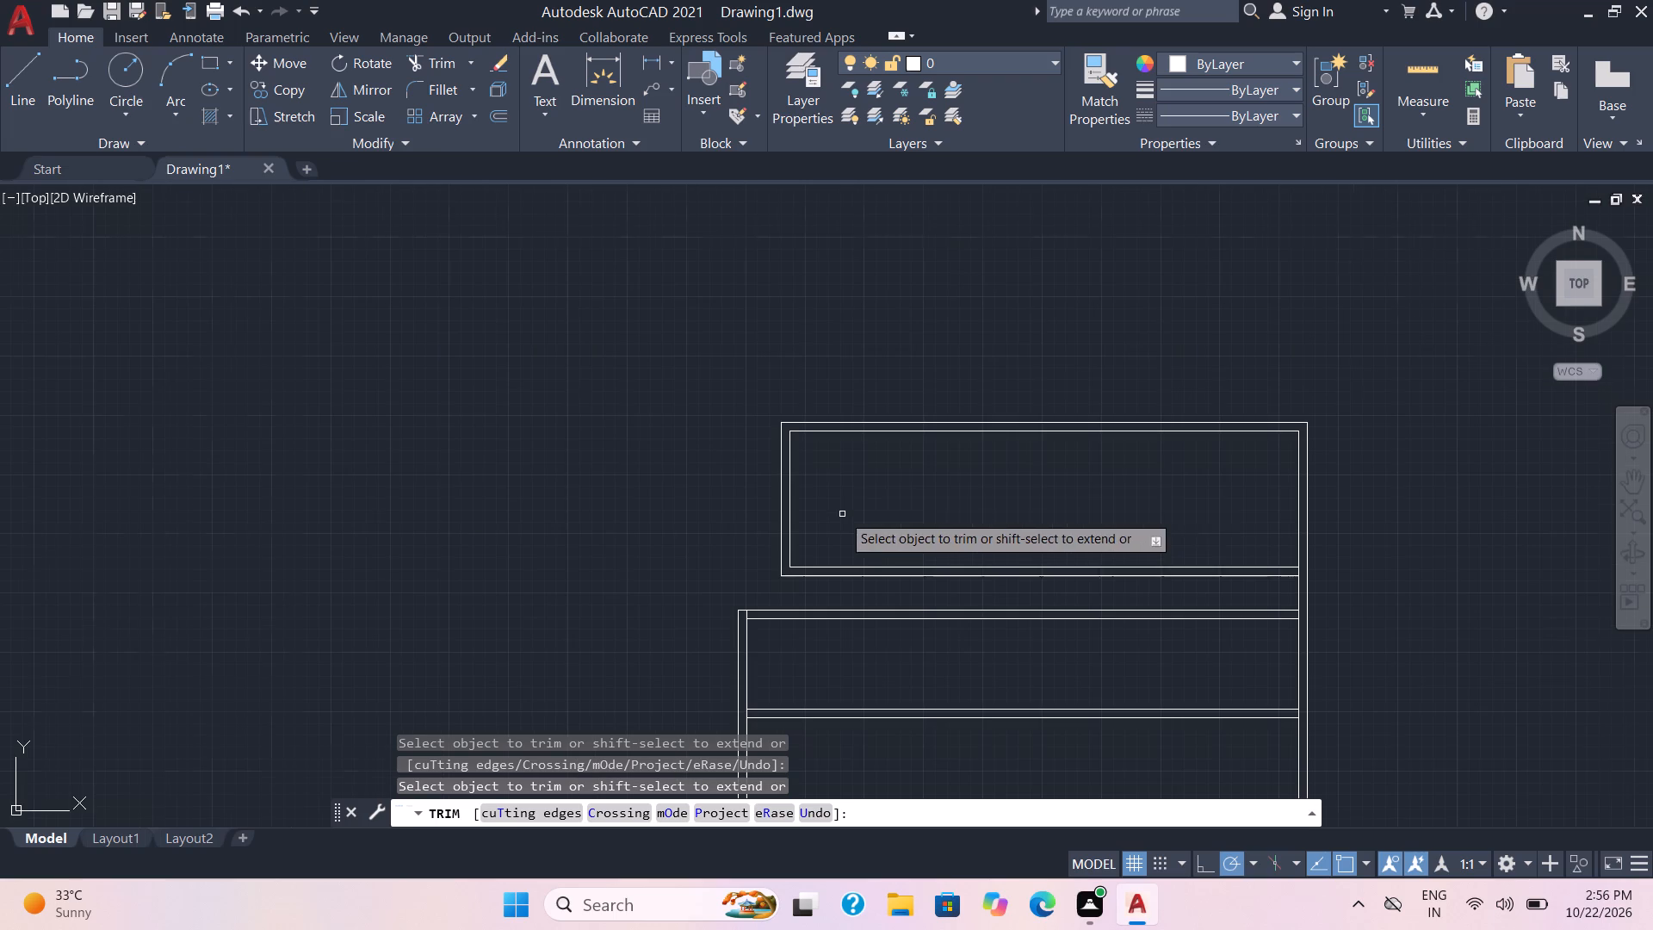
pyautogui.moveTo(914, 505); pyautogui.dragTo(778, 408, button='middle')
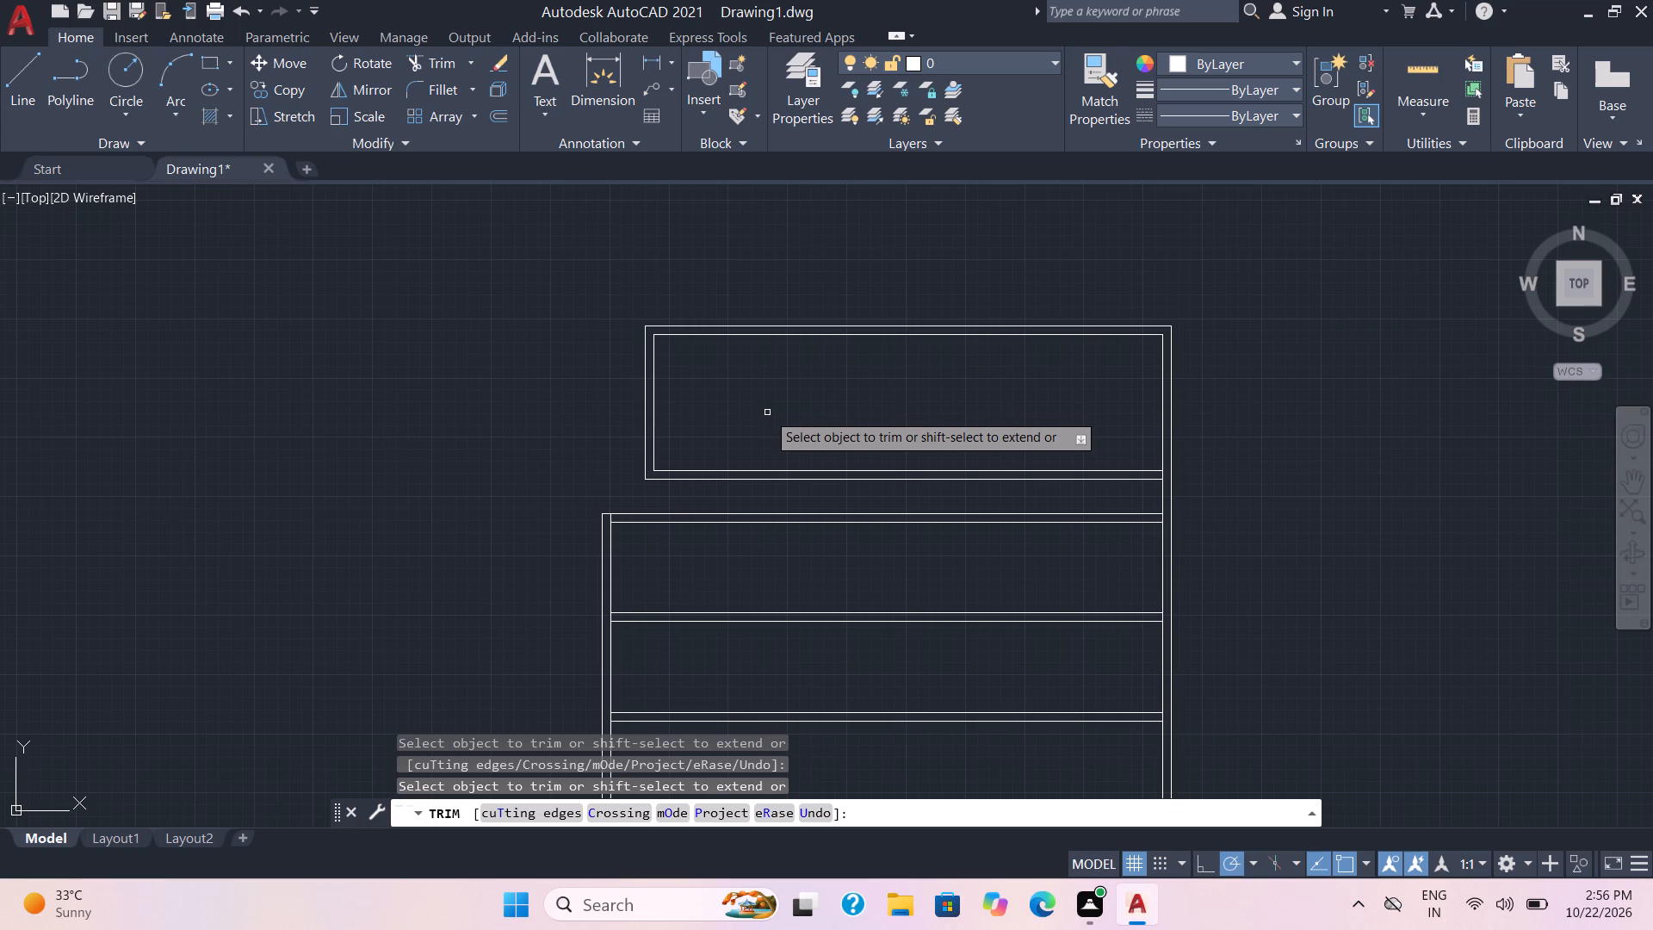
pyautogui.moveTo(742, 632); pyautogui.dragTo(749, 462, button='middle')
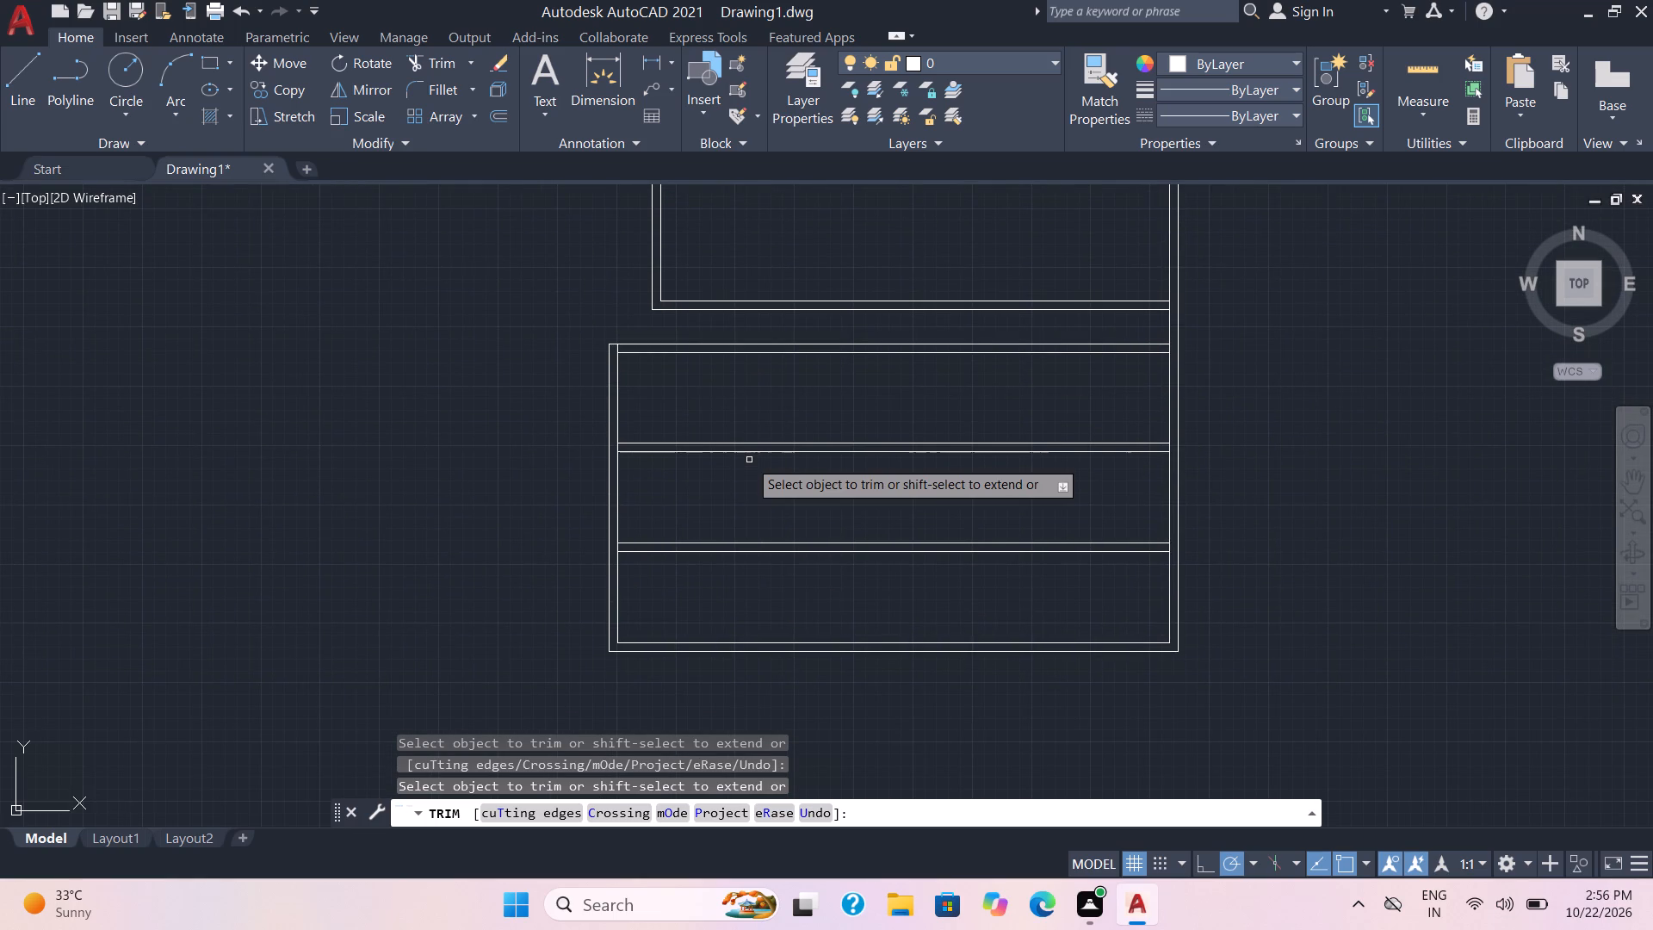
pyautogui.press('Escape')
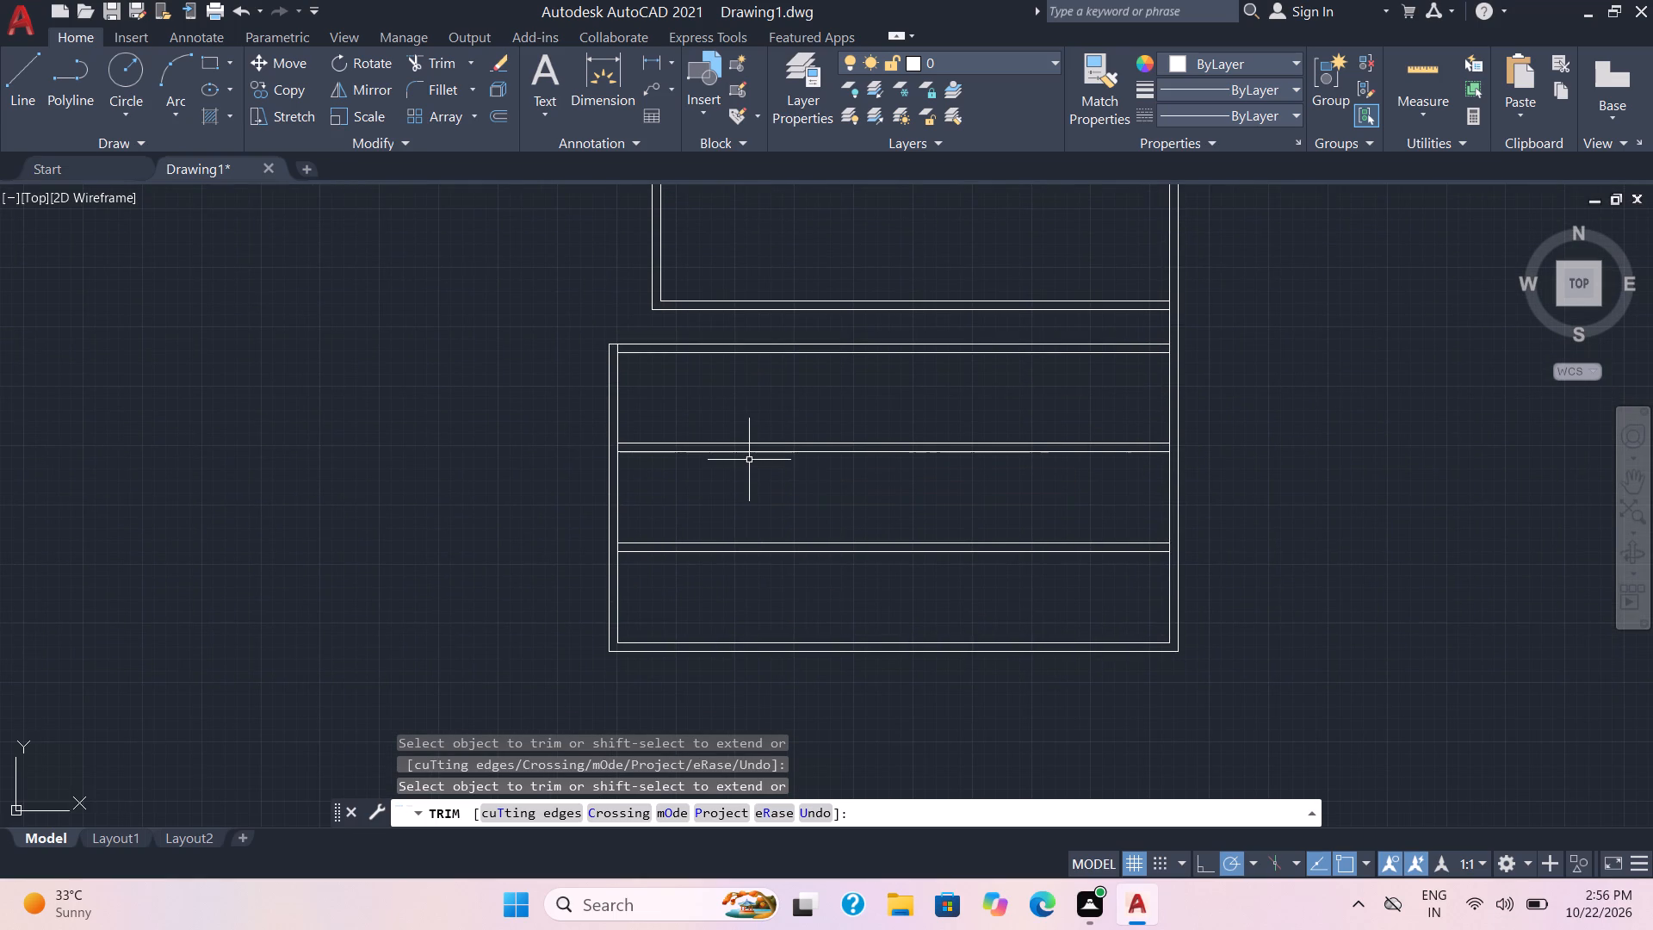
# Offset the lower section's inner left wall line 12' inward, and offset the new line another 9" inward.
pyautogui.press('o')
pyautogui.press('Return')
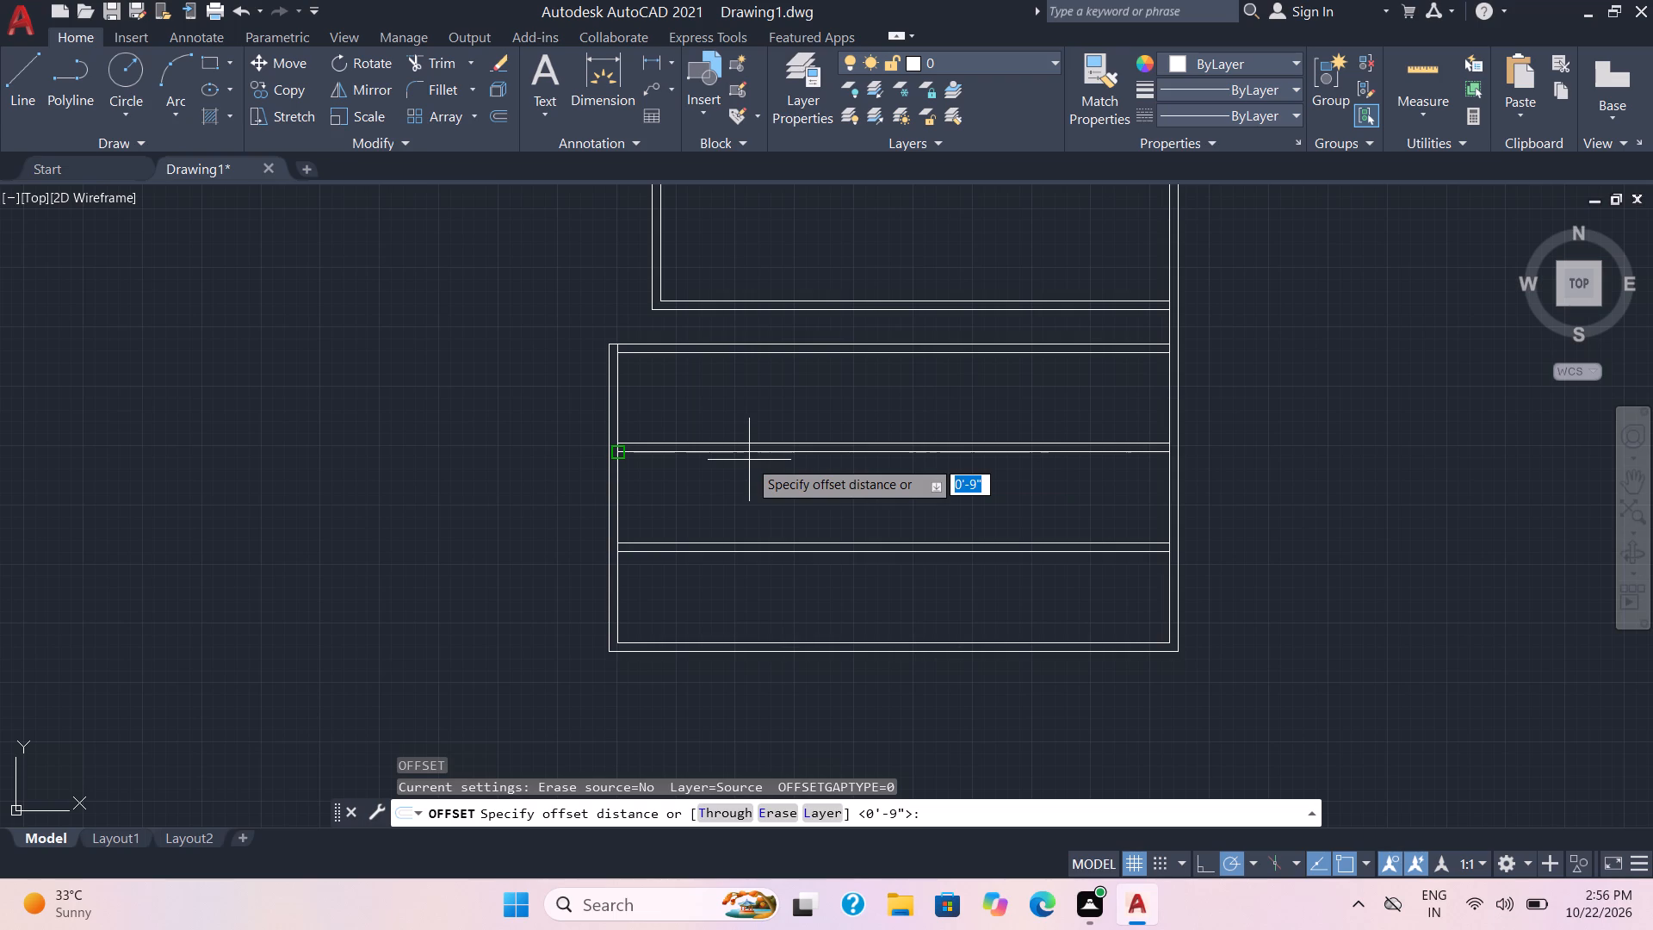
pyautogui.write("10'")
pyautogui.press('Return')
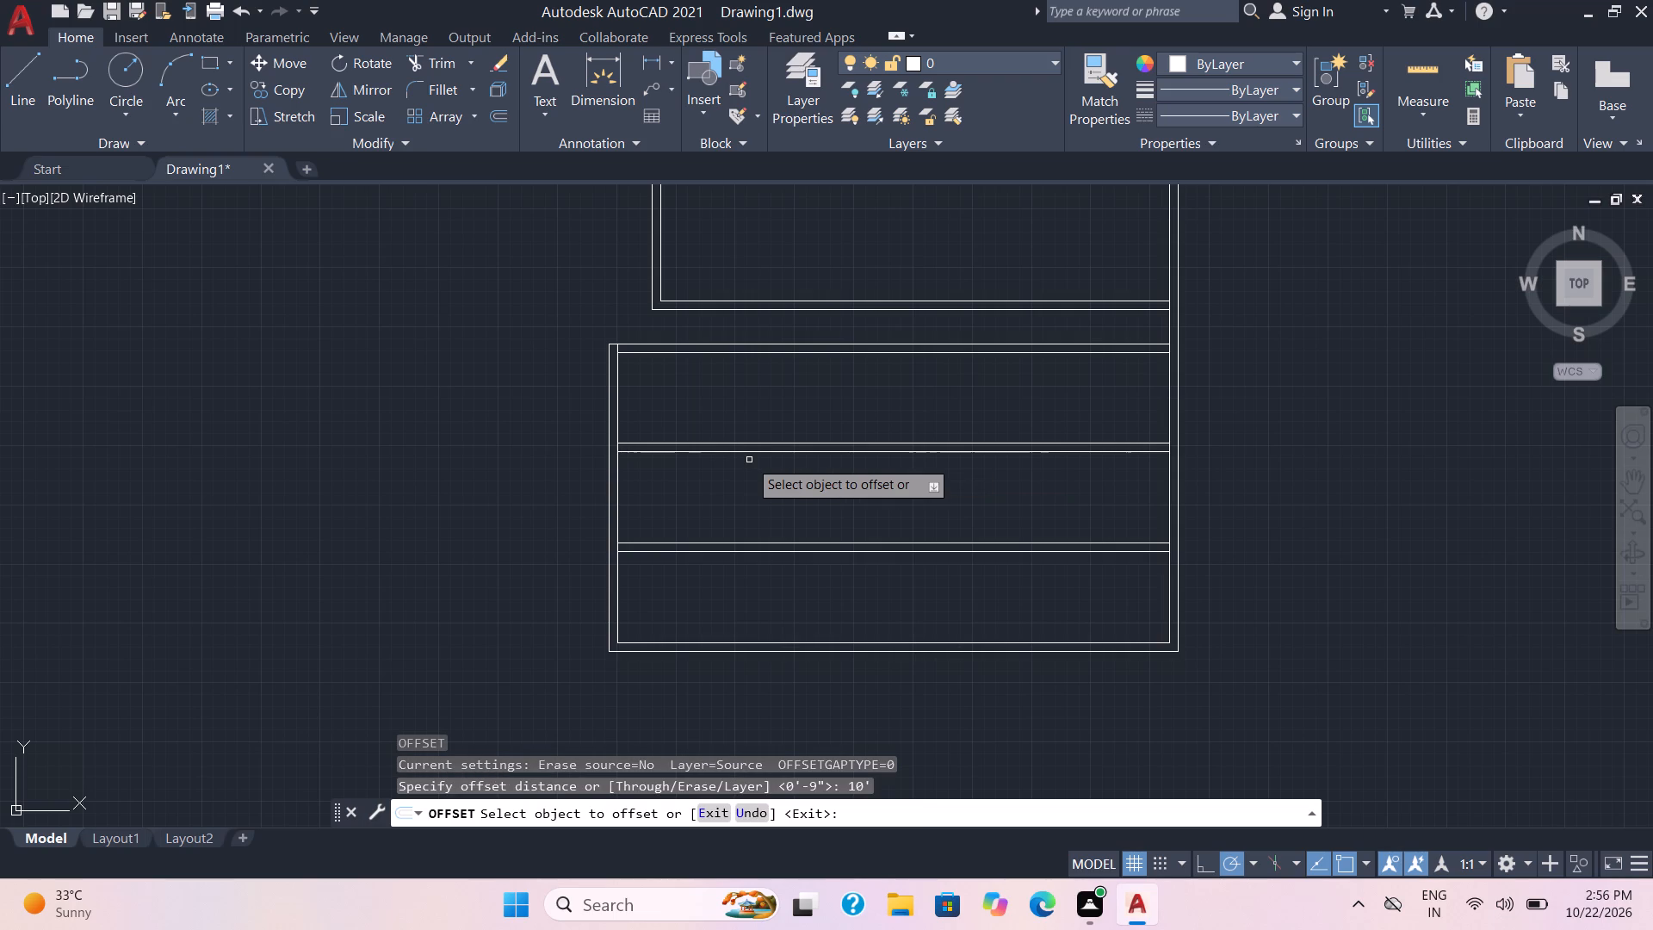
pyautogui.click(616, 473)
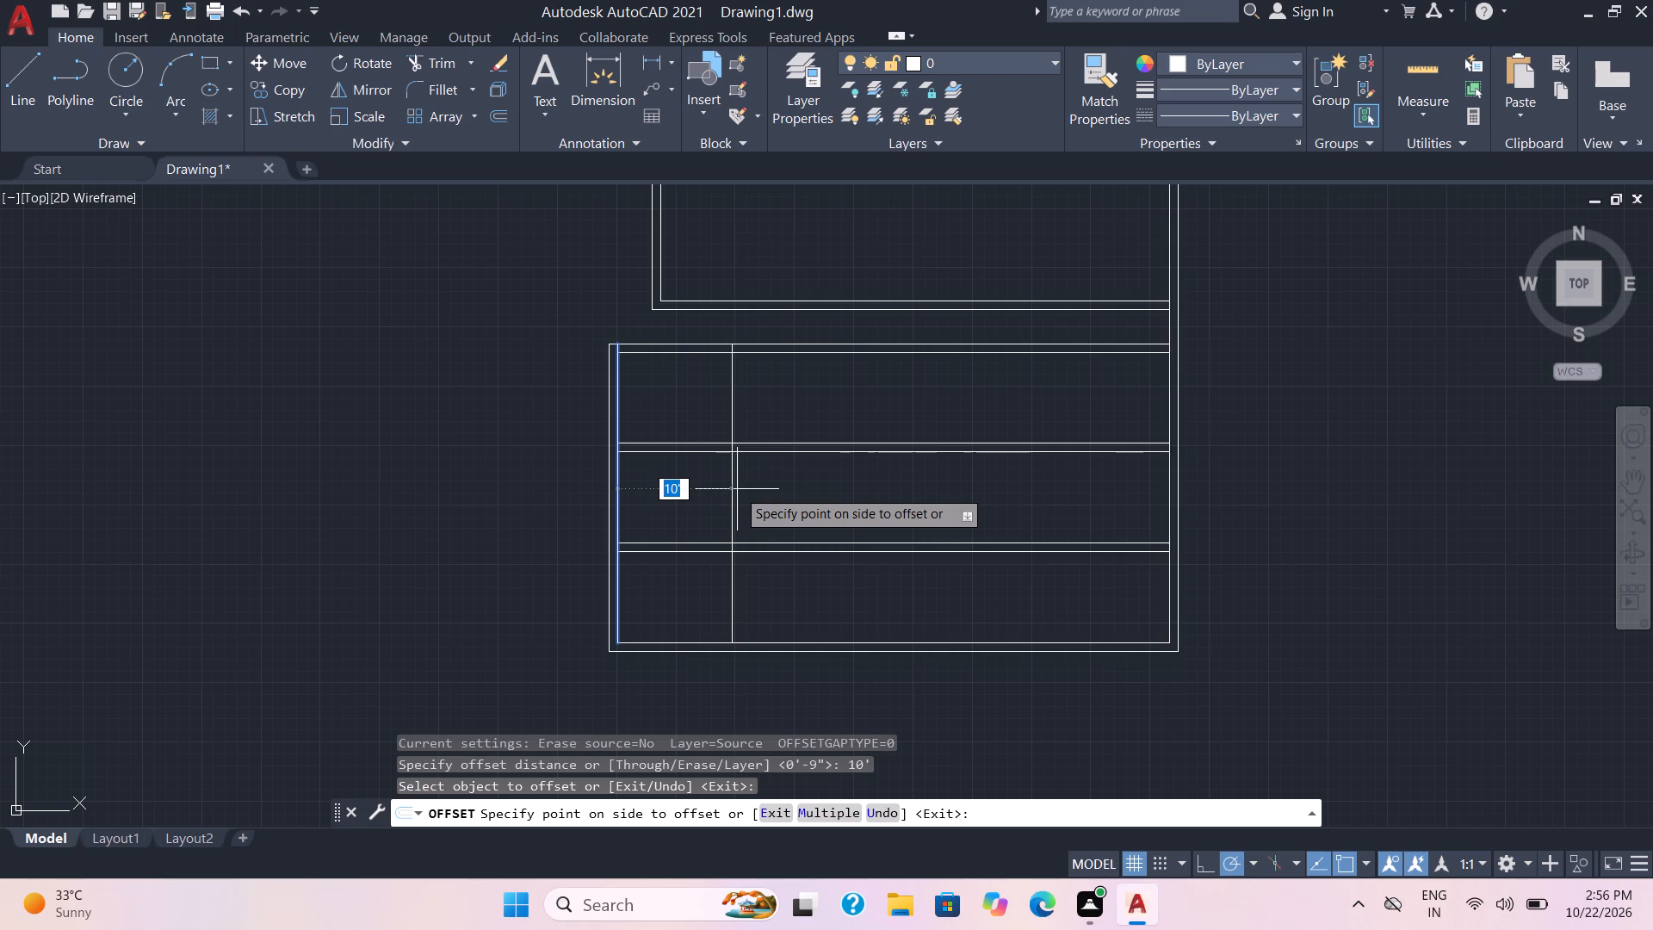
pyautogui.write("12'")
pyautogui.press('Return')
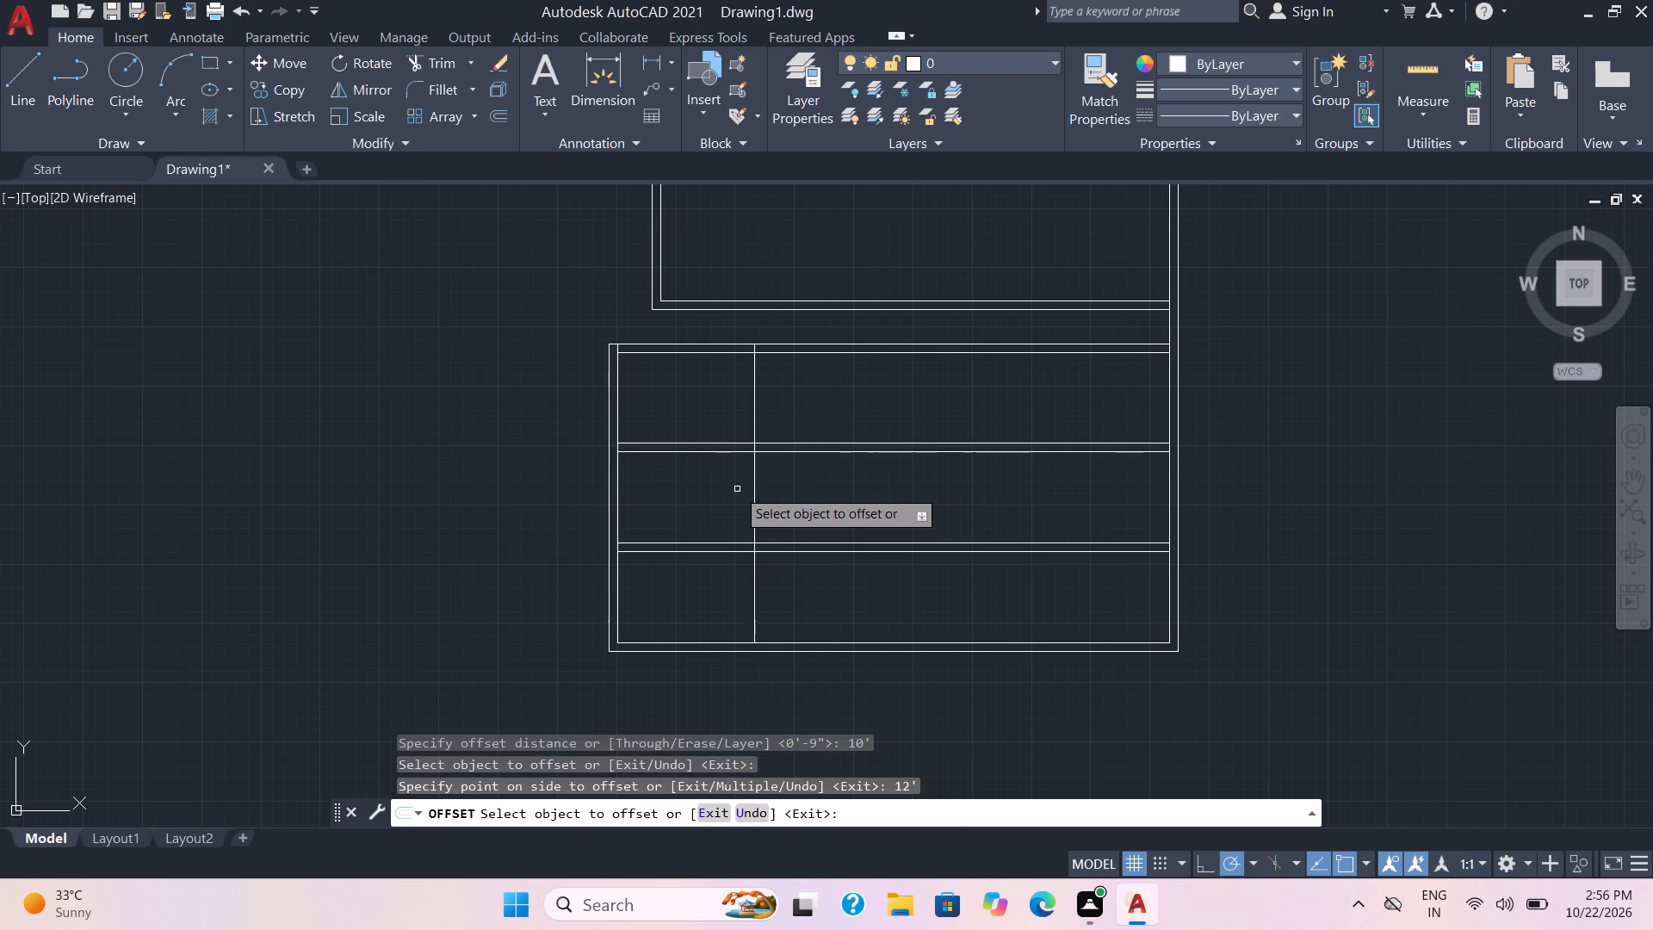
pyautogui.click(754, 492)
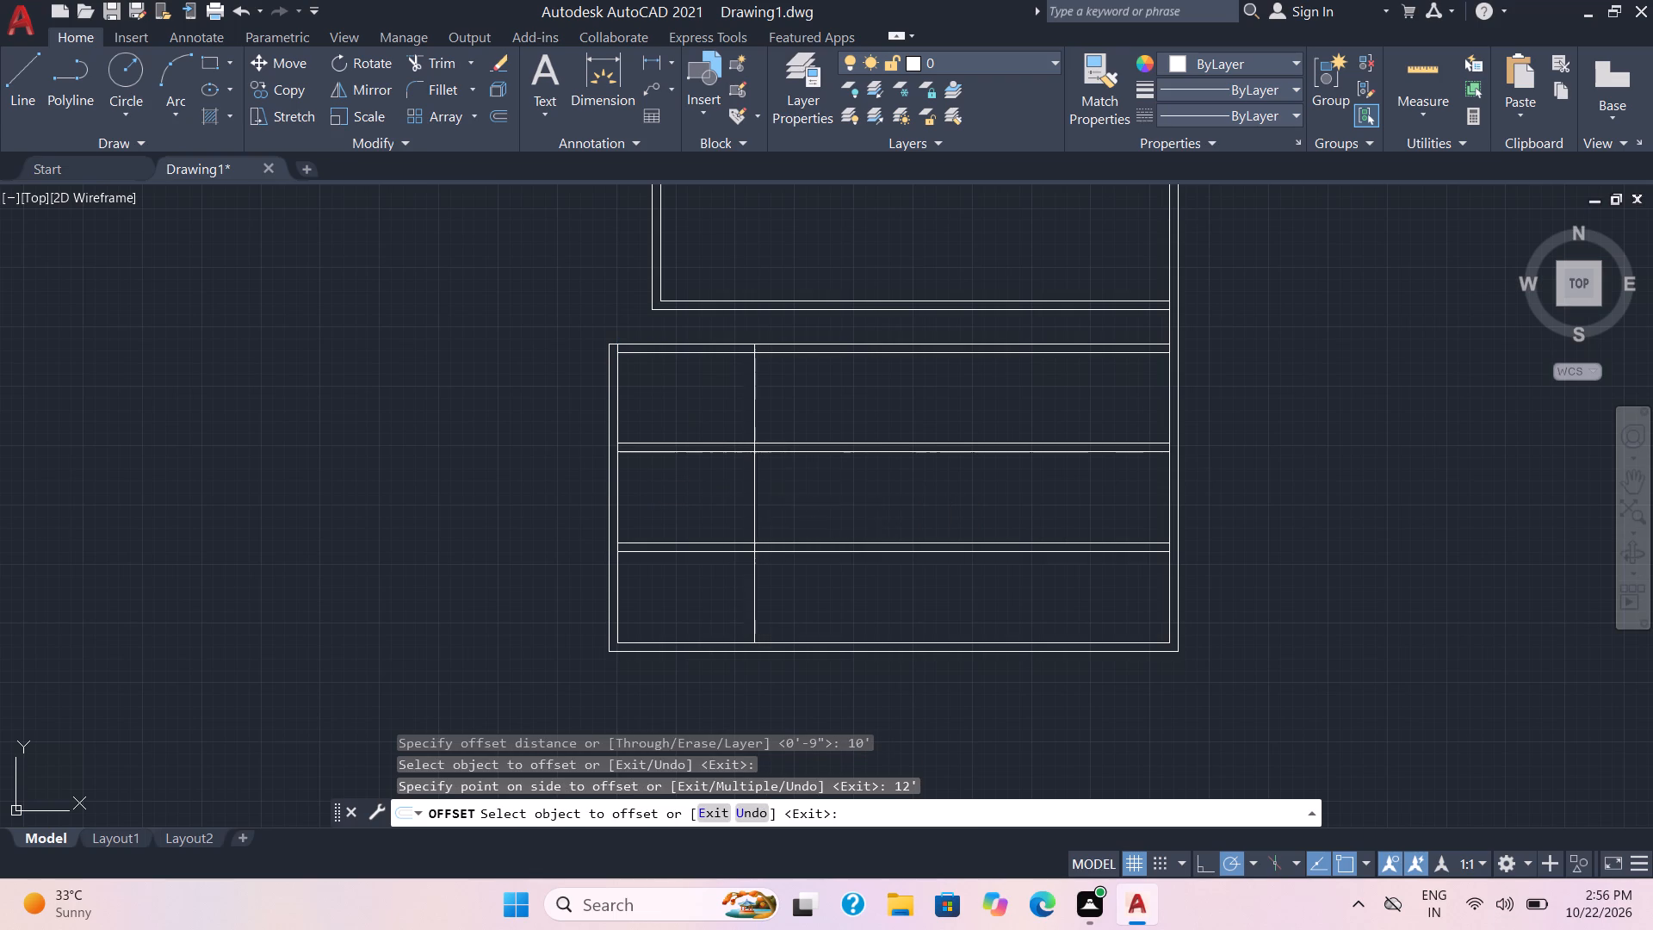
pyautogui.press('9')
pyautogui.press('Return')
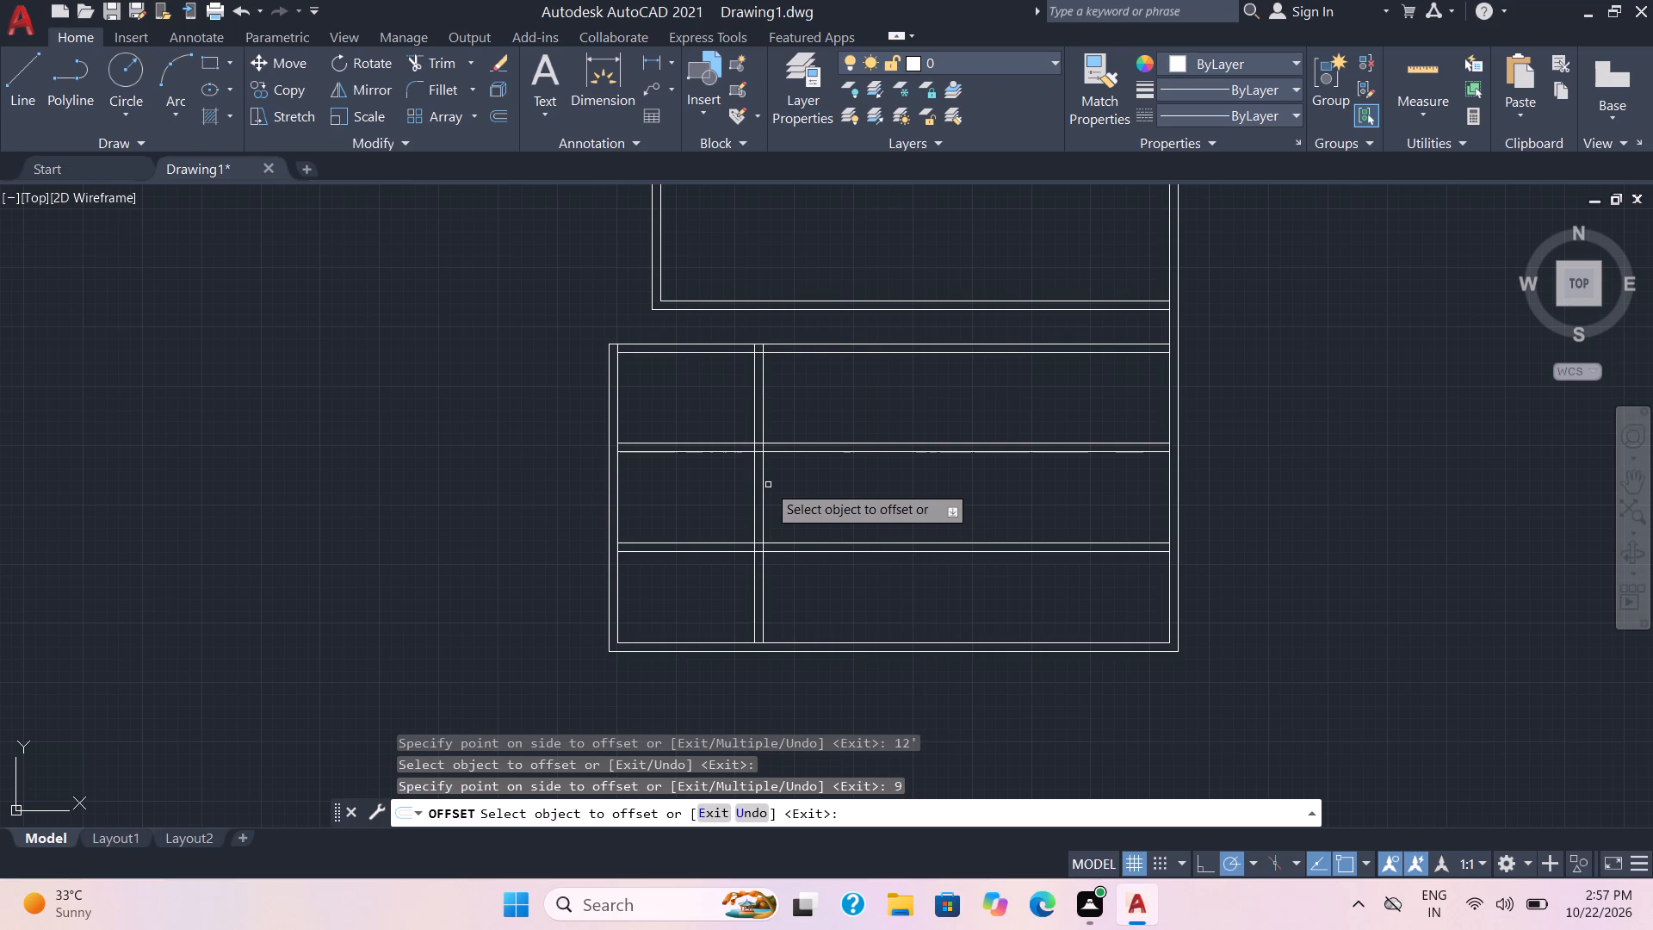
# Offset the top room's inner left wall line 14' inward.
pyautogui.scroll(-1, 946, 600)
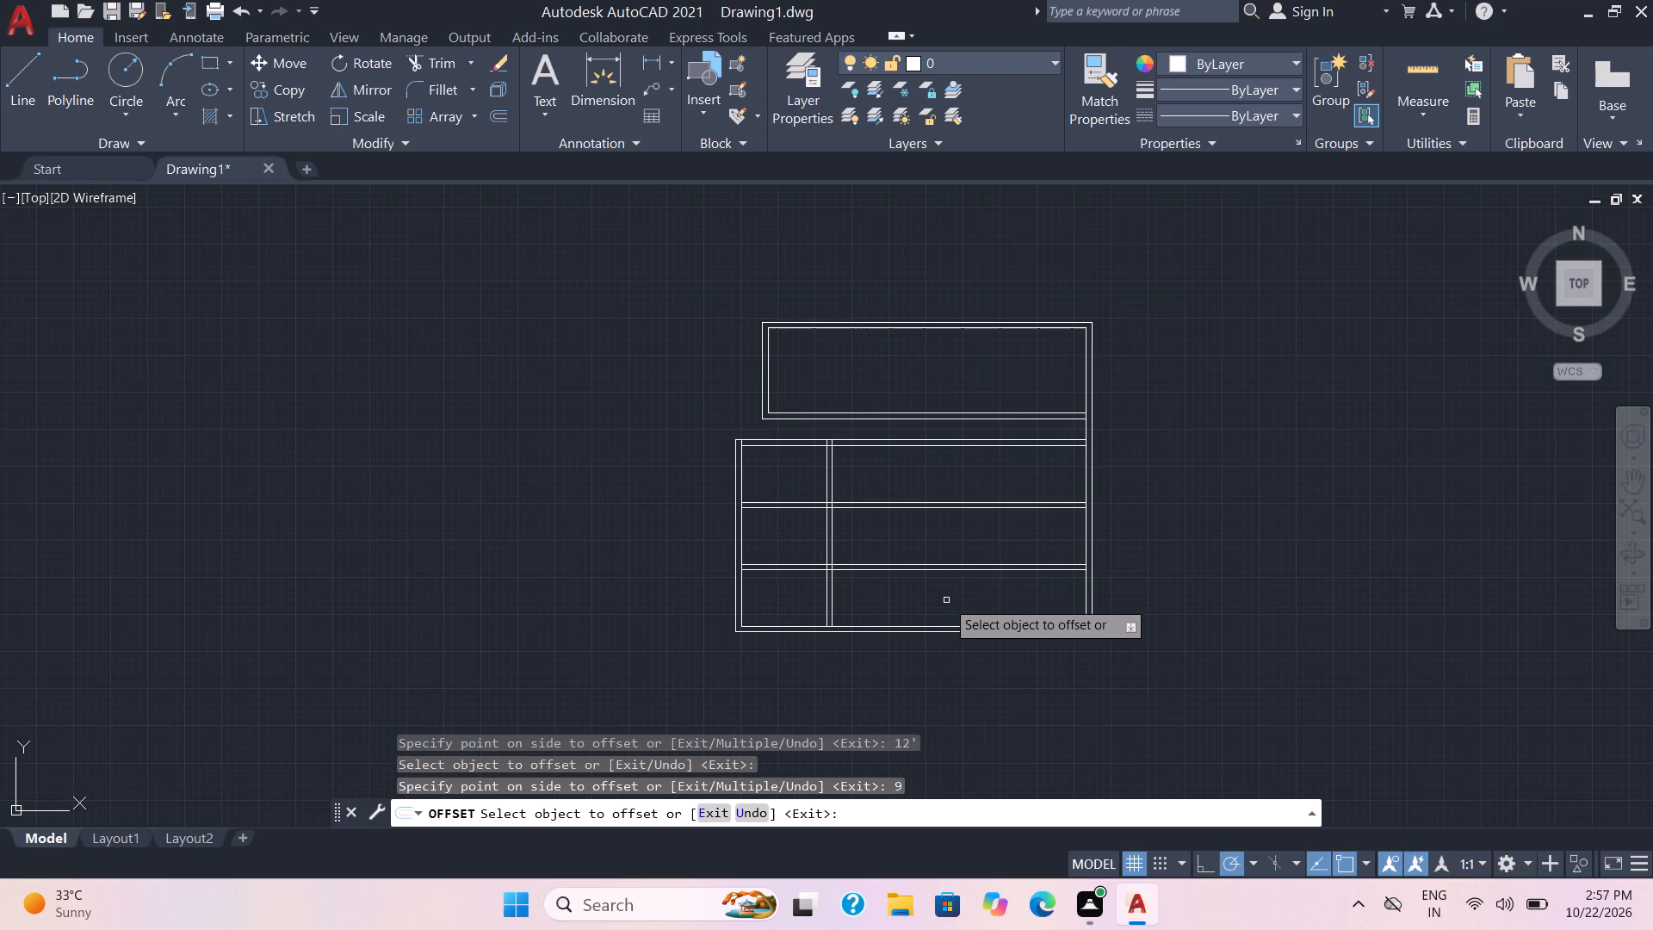
pyautogui.scroll(1, 946, 600)
pyautogui.moveTo(946, 600); pyautogui.dragTo(941, 604, button='middle')
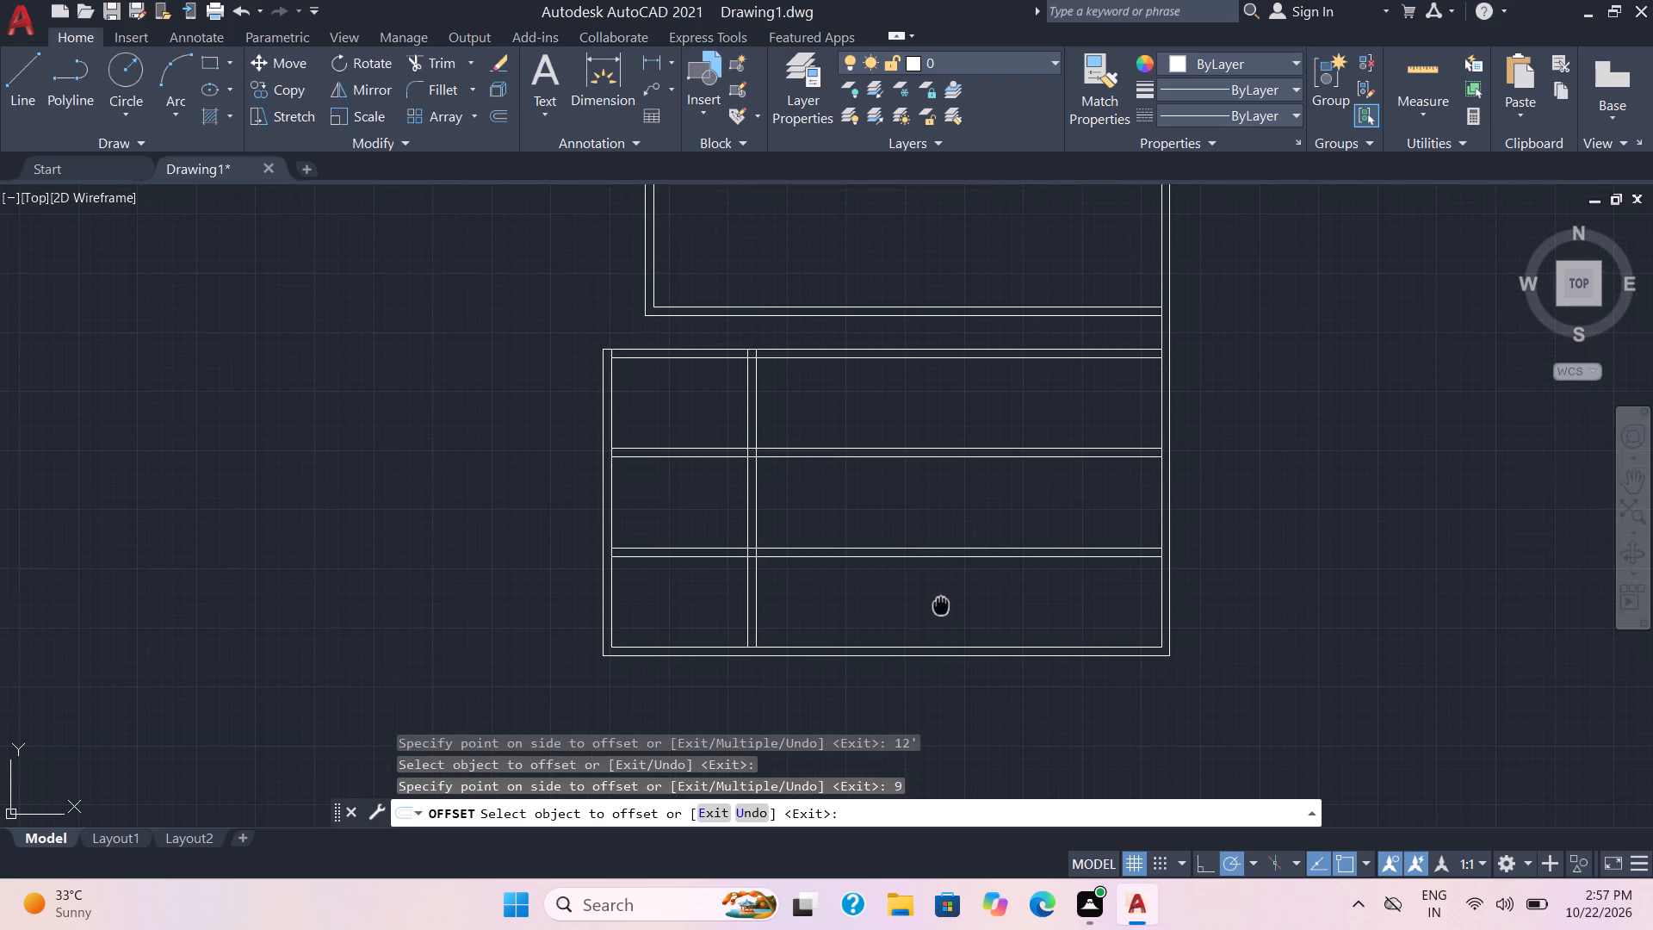
pyautogui.moveTo(941, 604); pyautogui.dragTo(900, 635, button='middle')
pyautogui.scroll(-1, 900, 637)
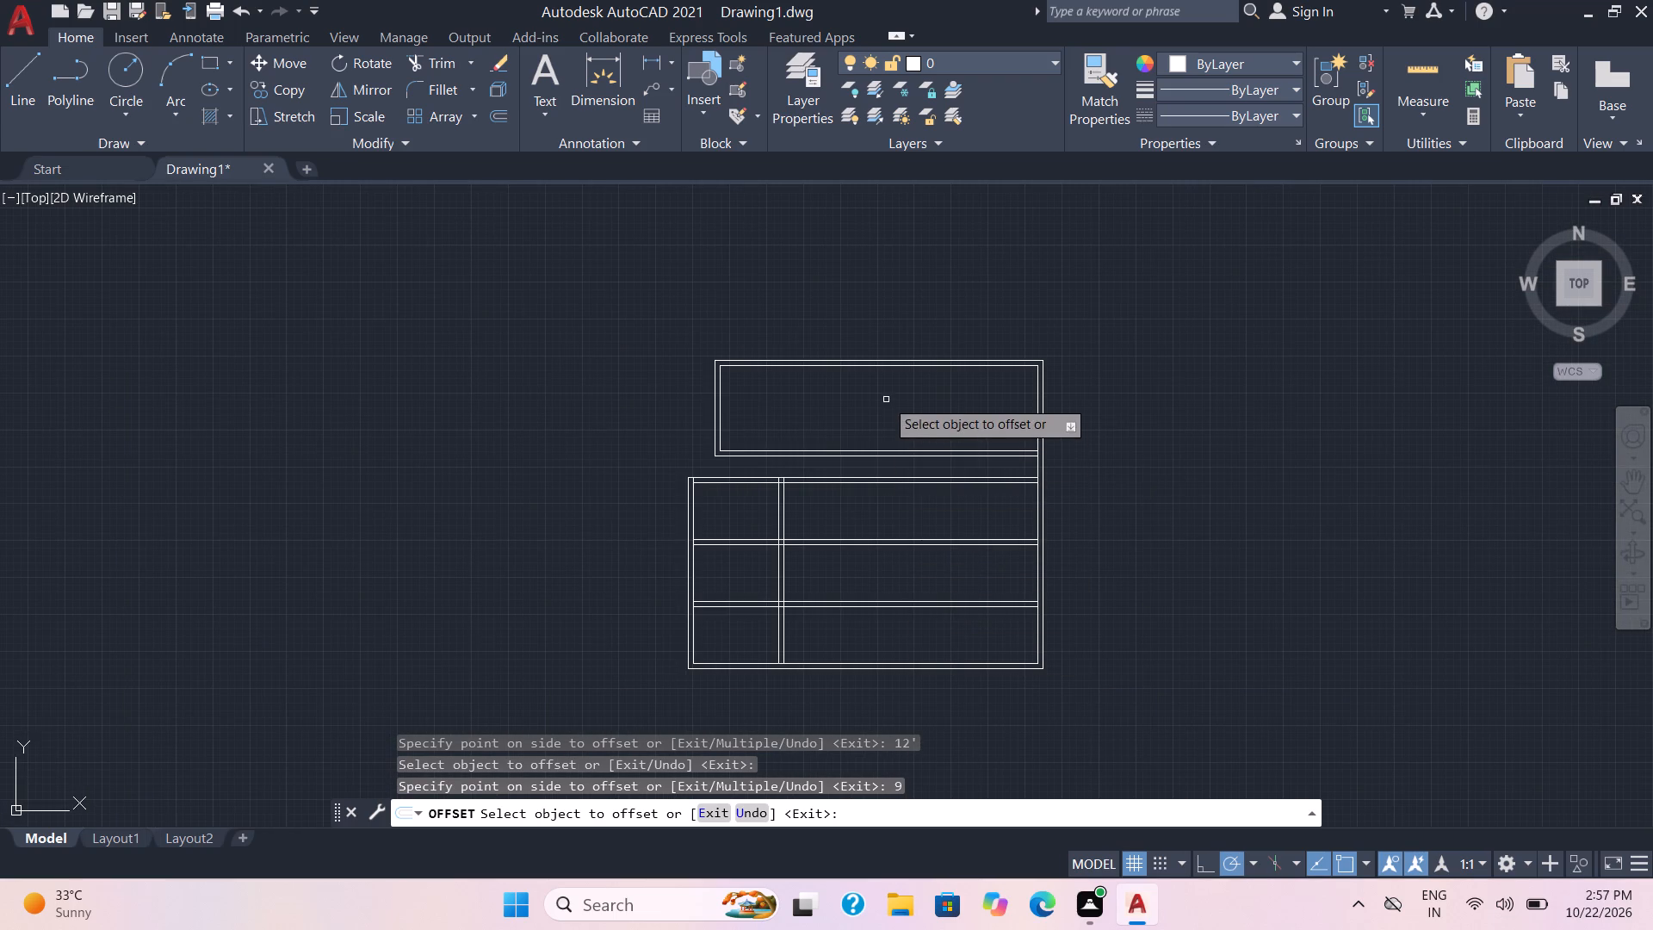
pyautogui.click(720, 412)
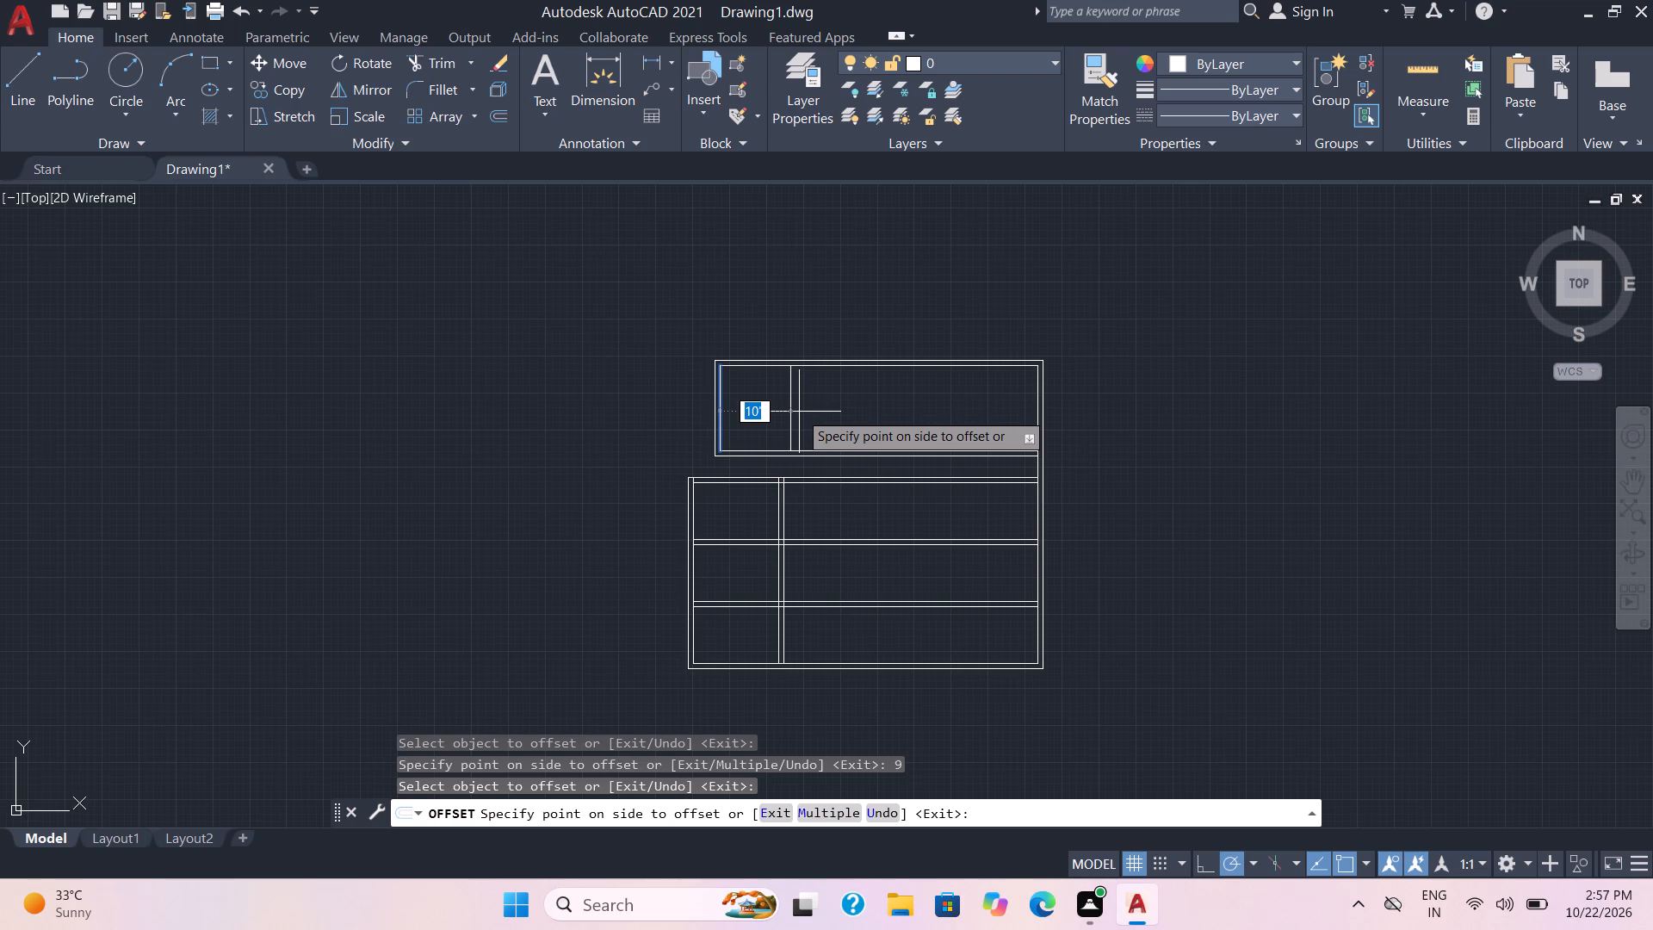
pyautogui.write("14'")
pyautogui.press('Return')
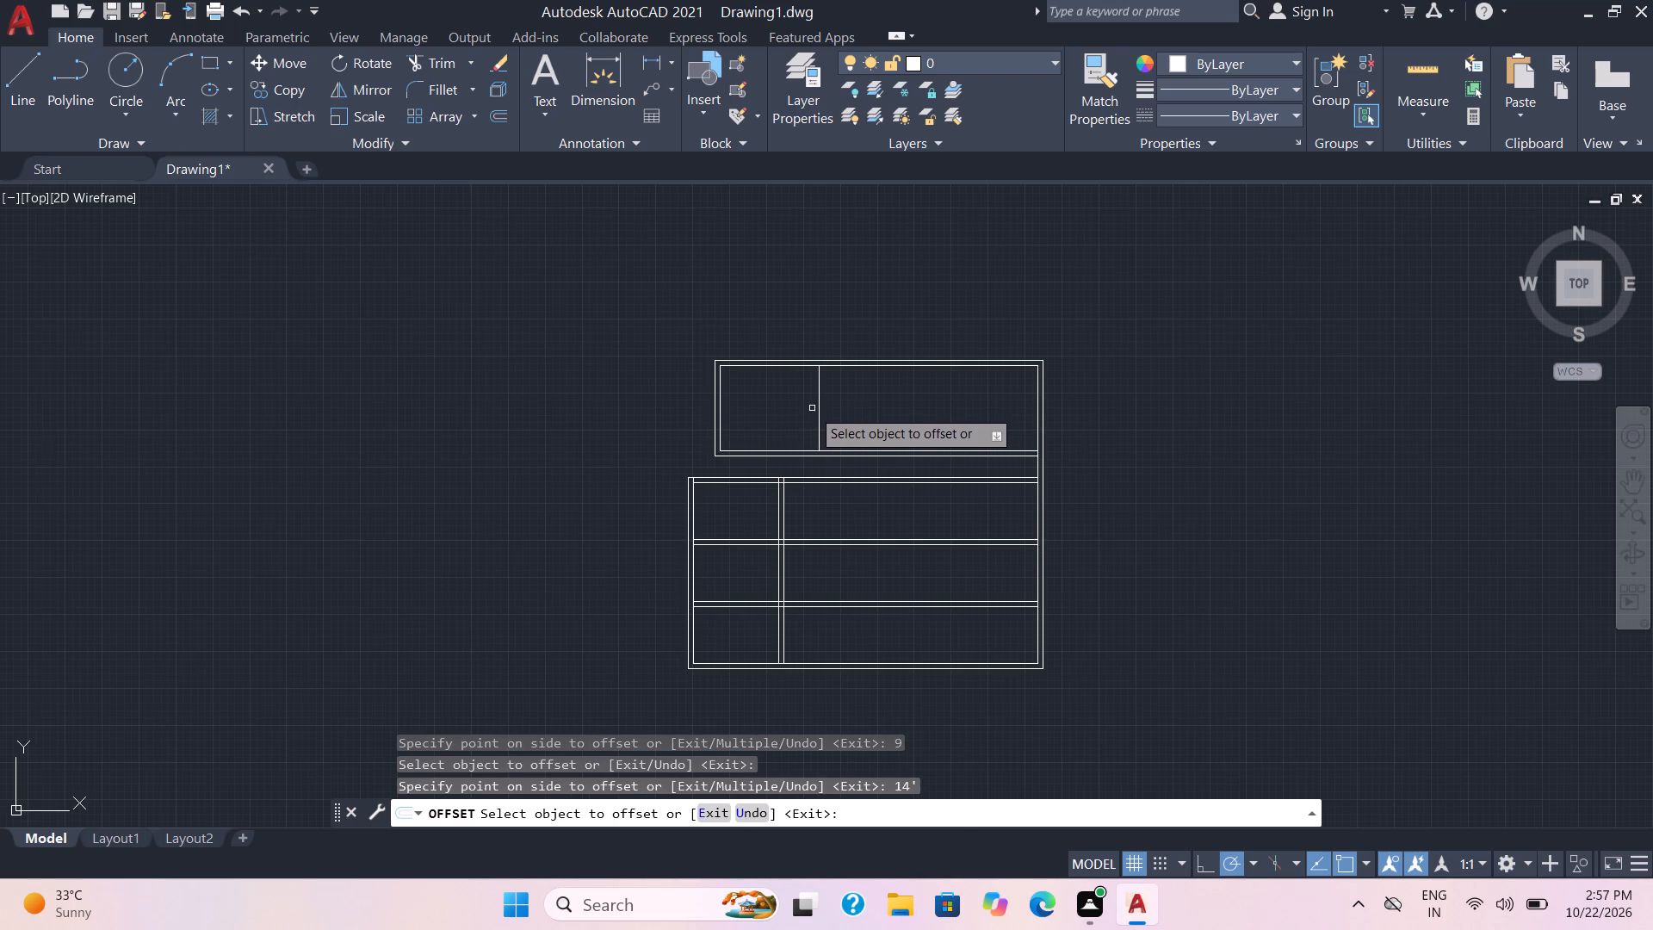
# Offset the new 14' line another 3' to the right, and offset that 3' line 9" further to form a partition wall.
pyautogui.click(820, 418)
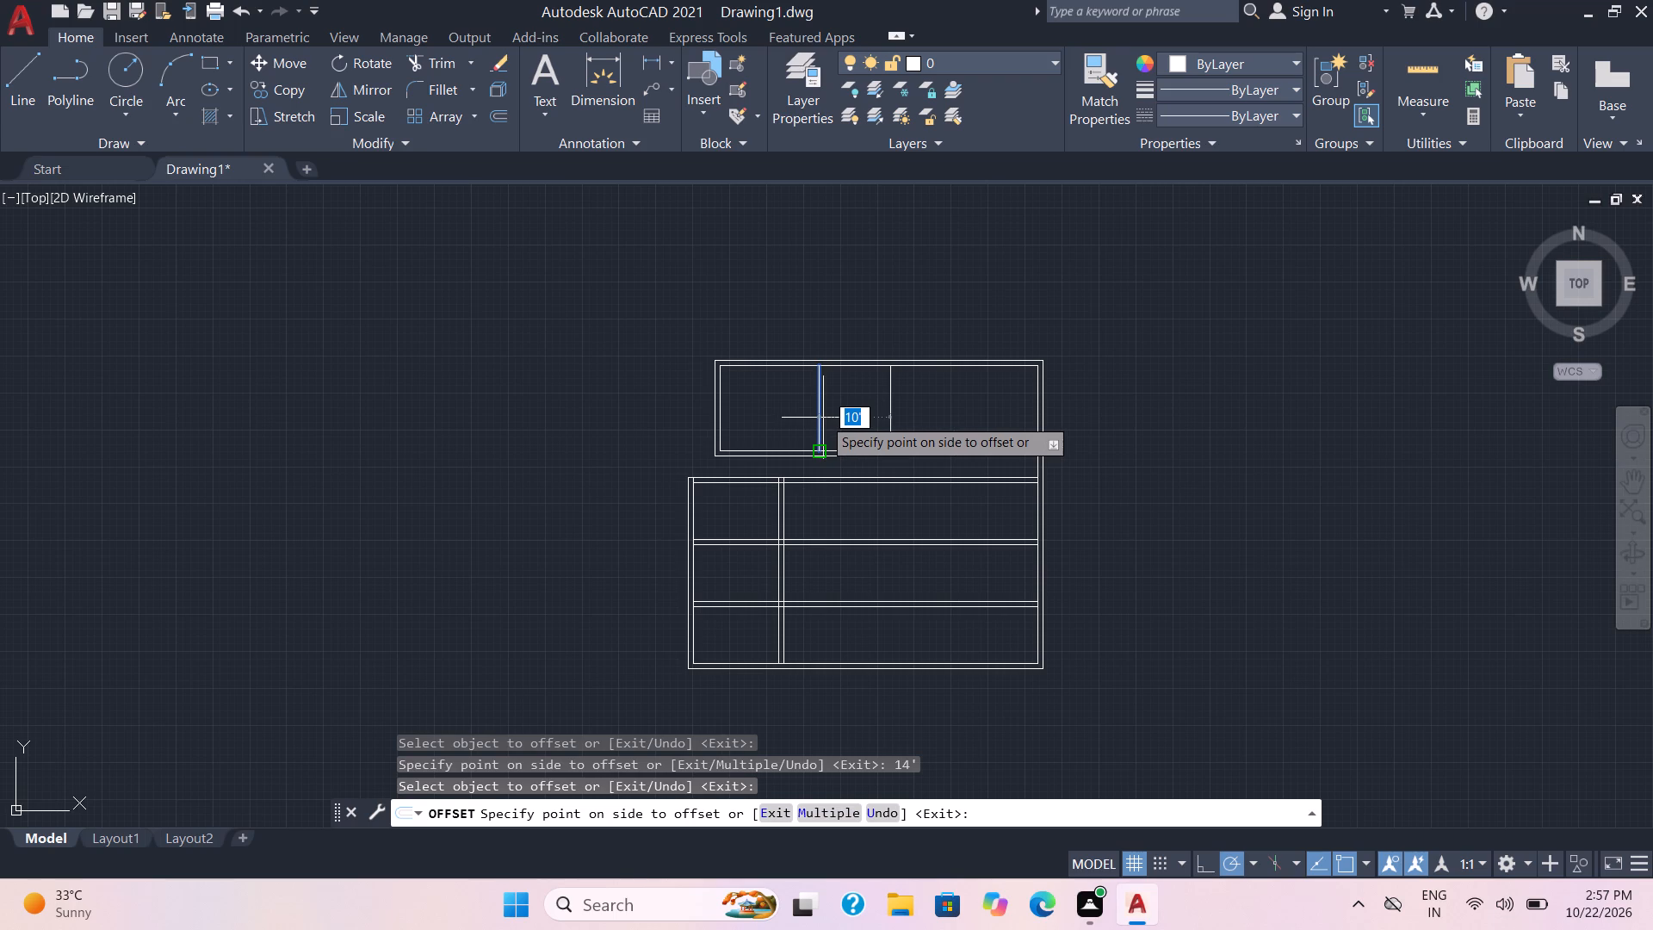
pyautogui.write("3'")
pyautogui.press('Return')
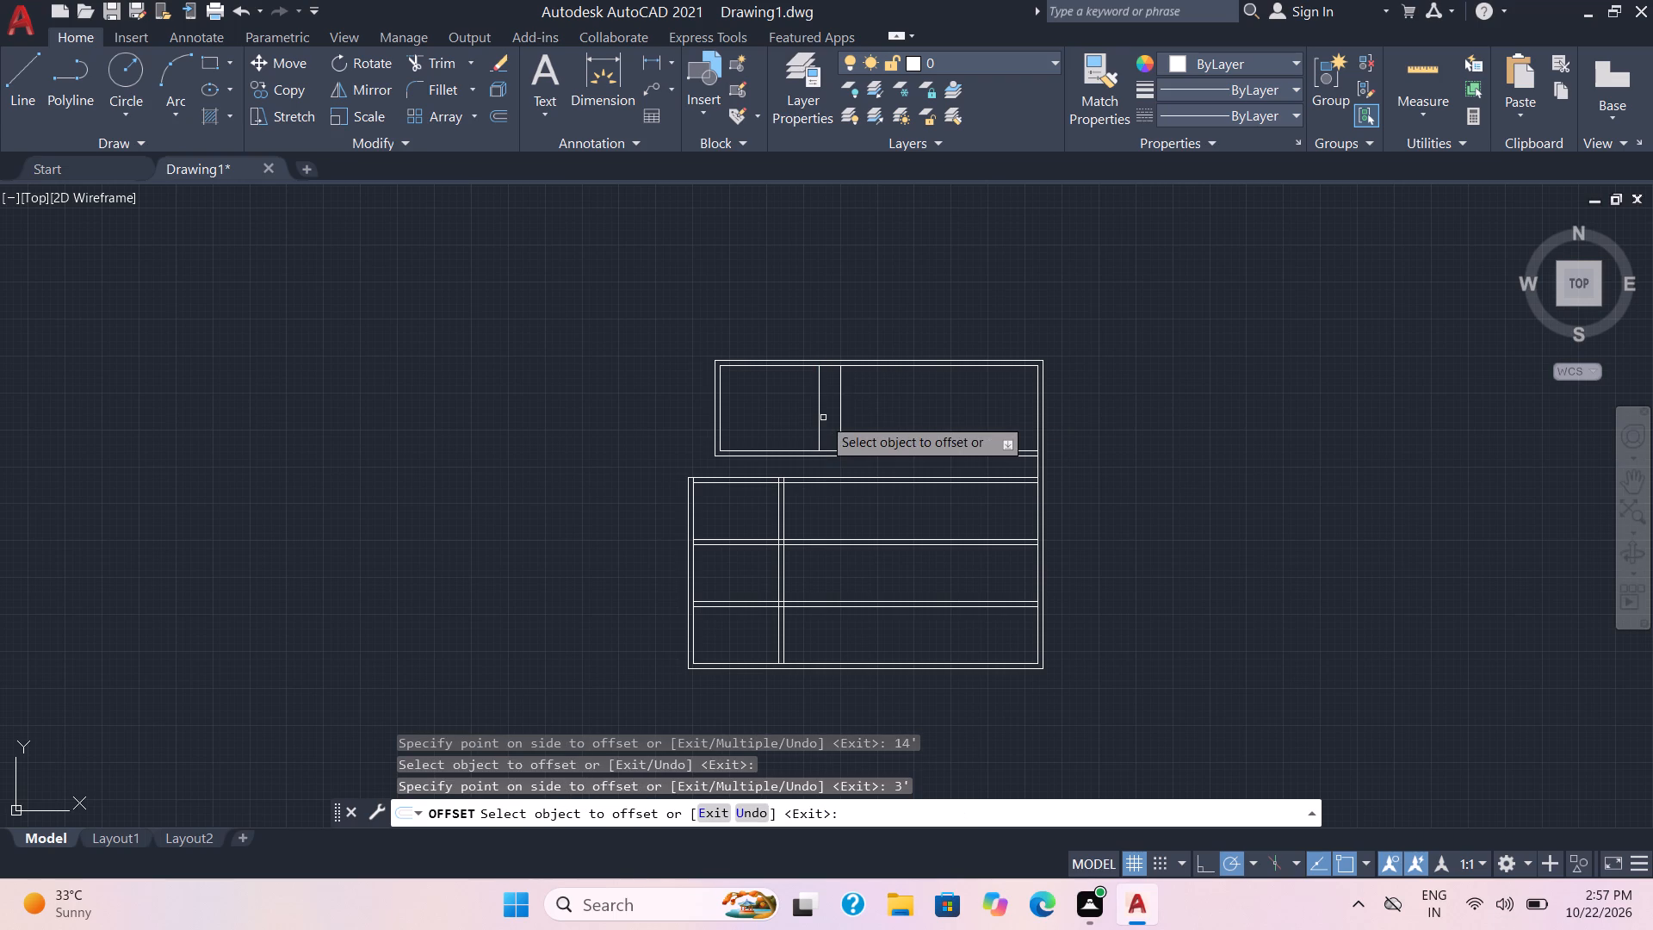
pyautogui.click(843, 437)
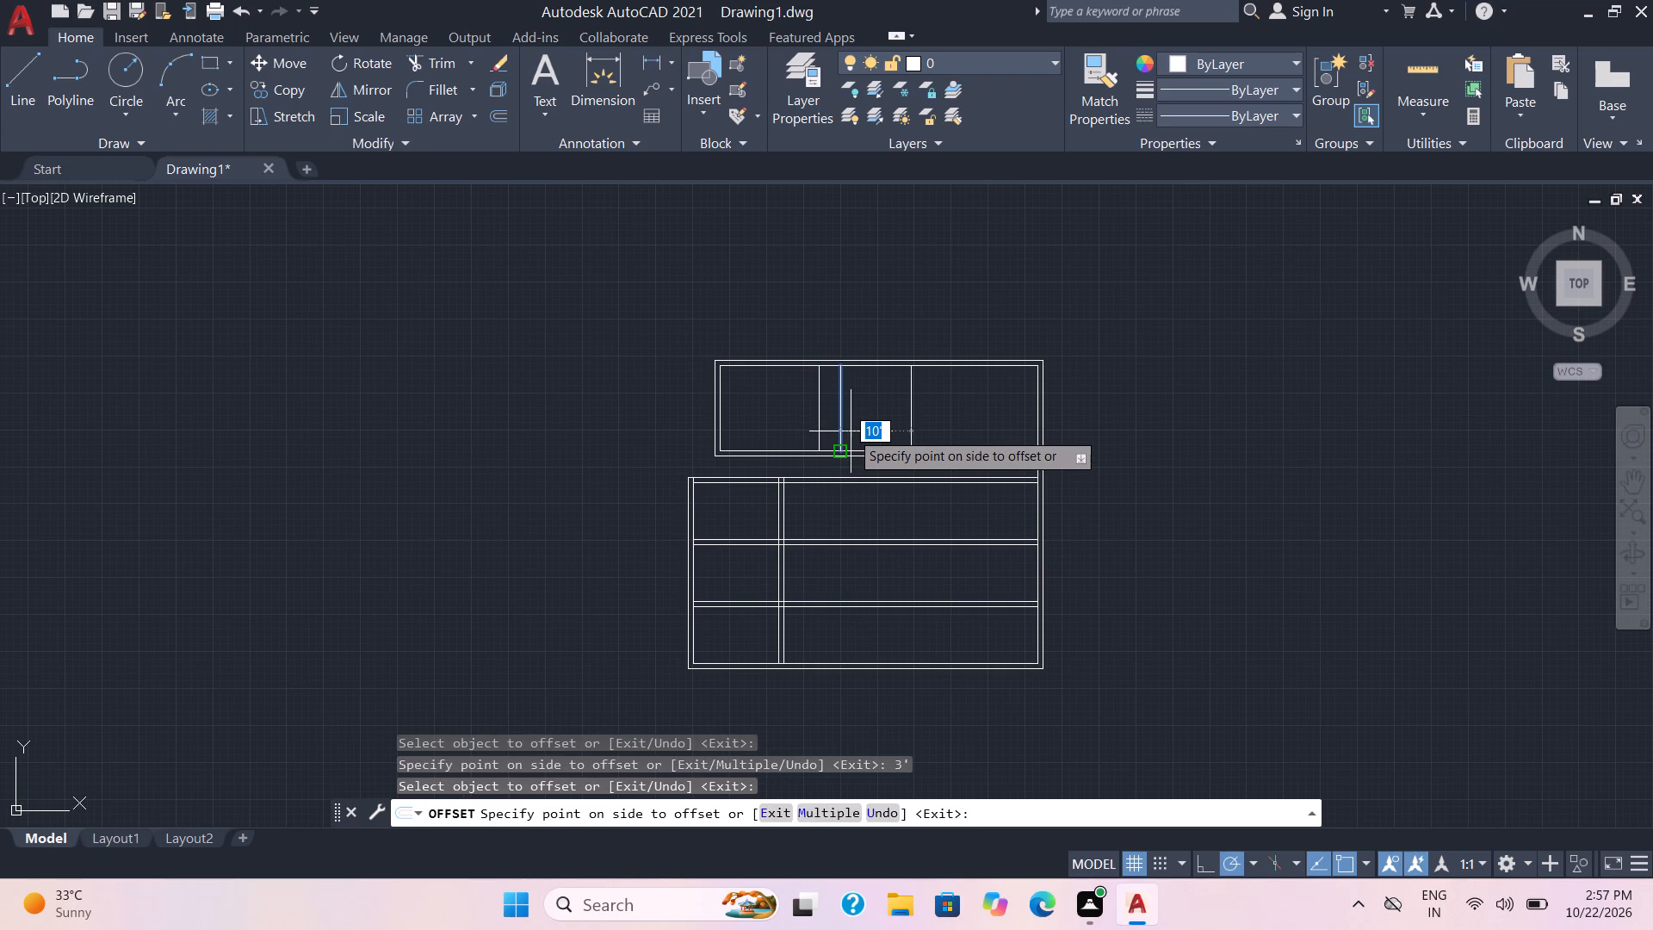
pyautogui.press('9')
pyautogui.press('Return')
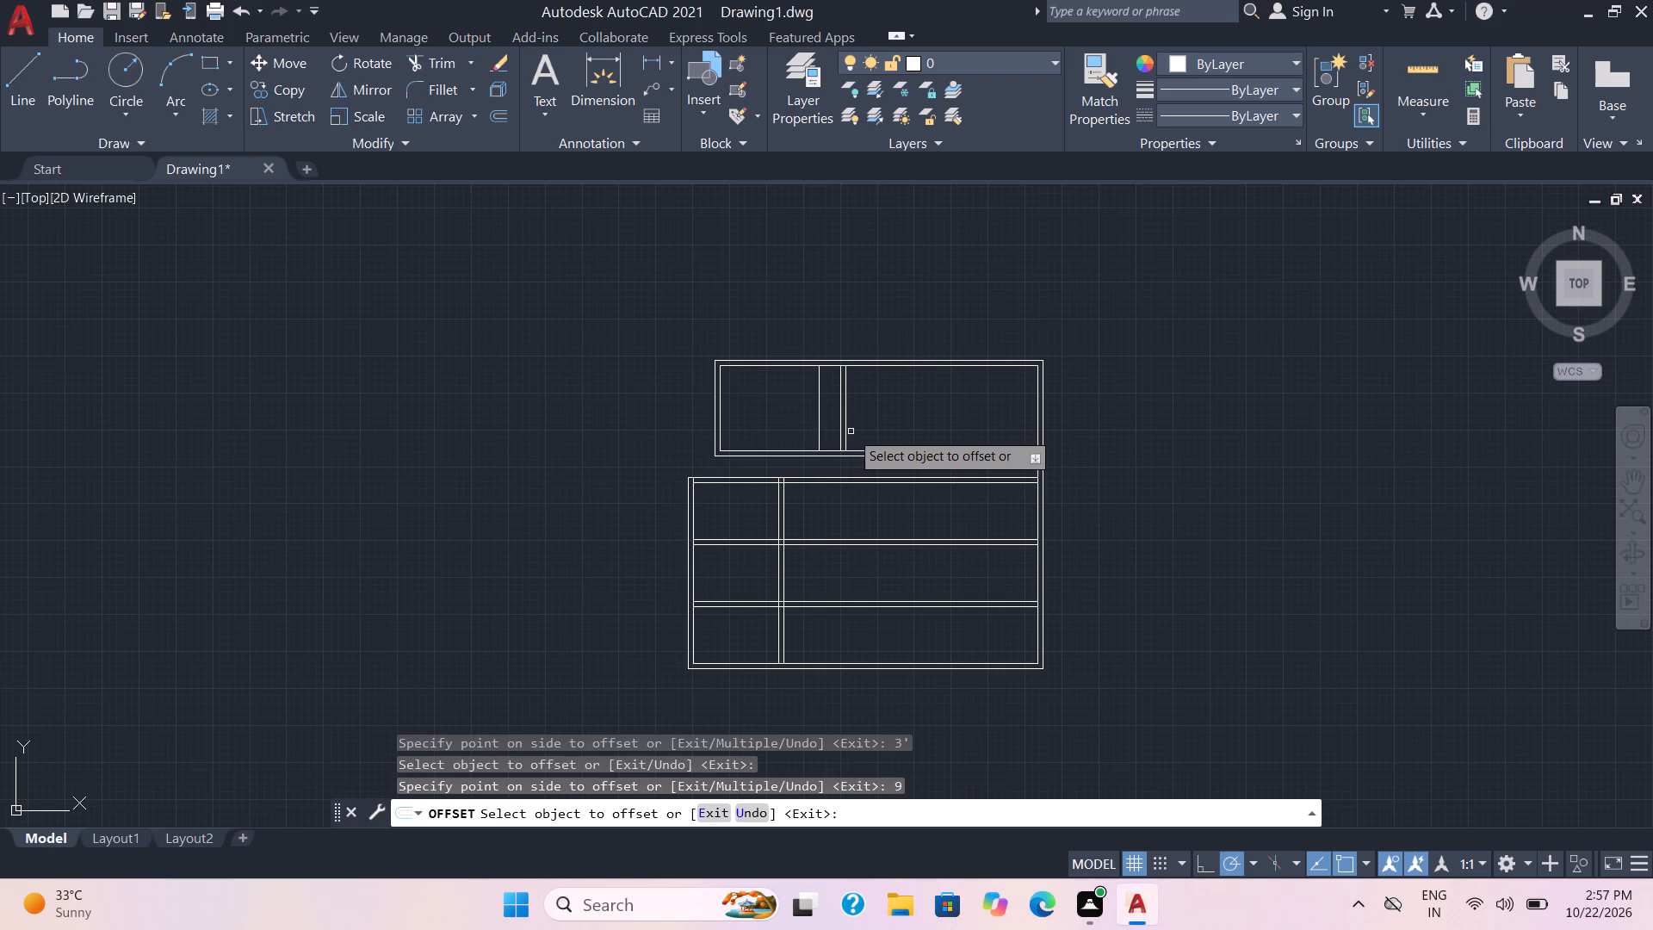
# Remove the 14' offset line left of the top room's new partition with Trim.
pyautogui.click(438, 61)
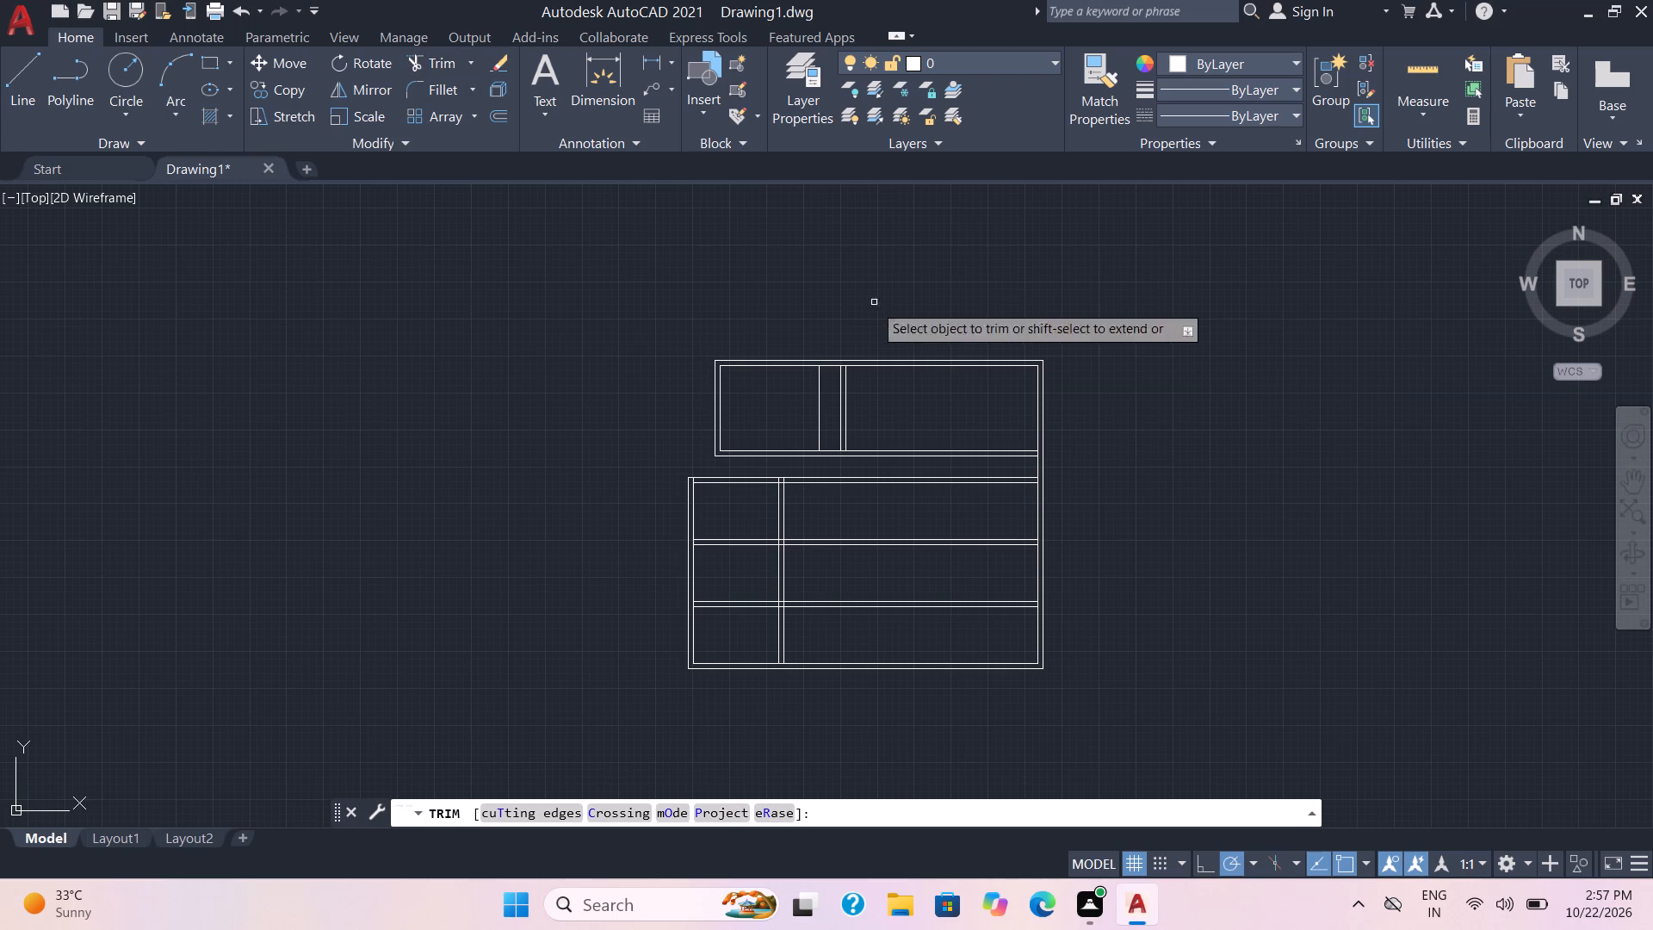
pyautogui.click(821, 417)
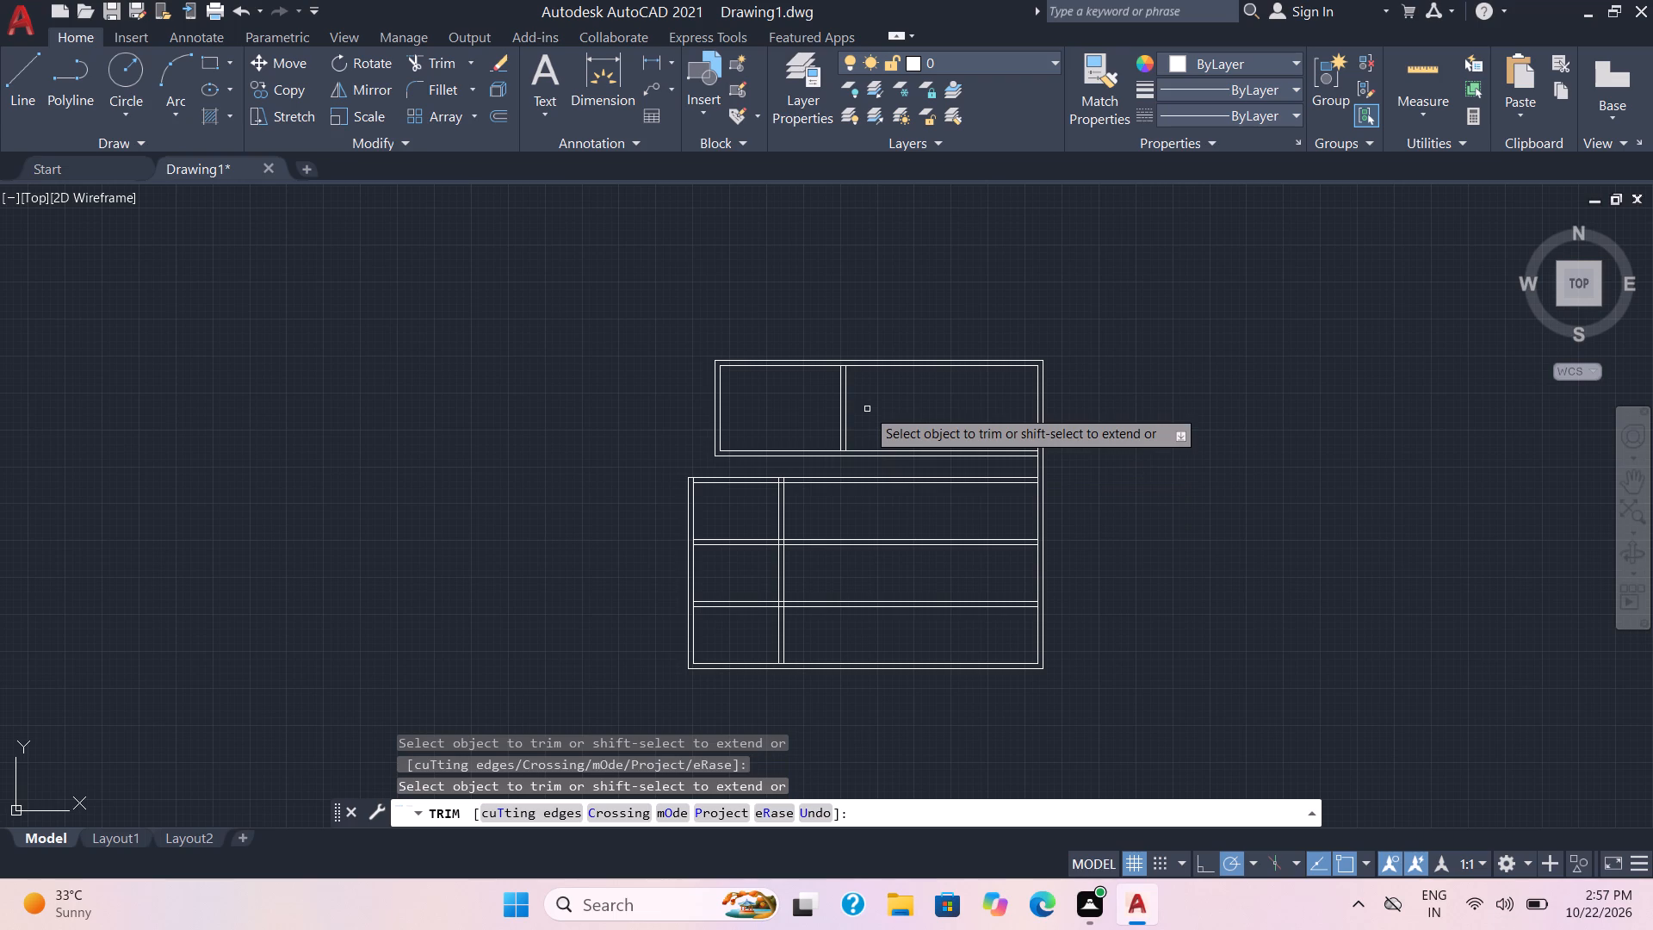
pyautogui.press('Escape')
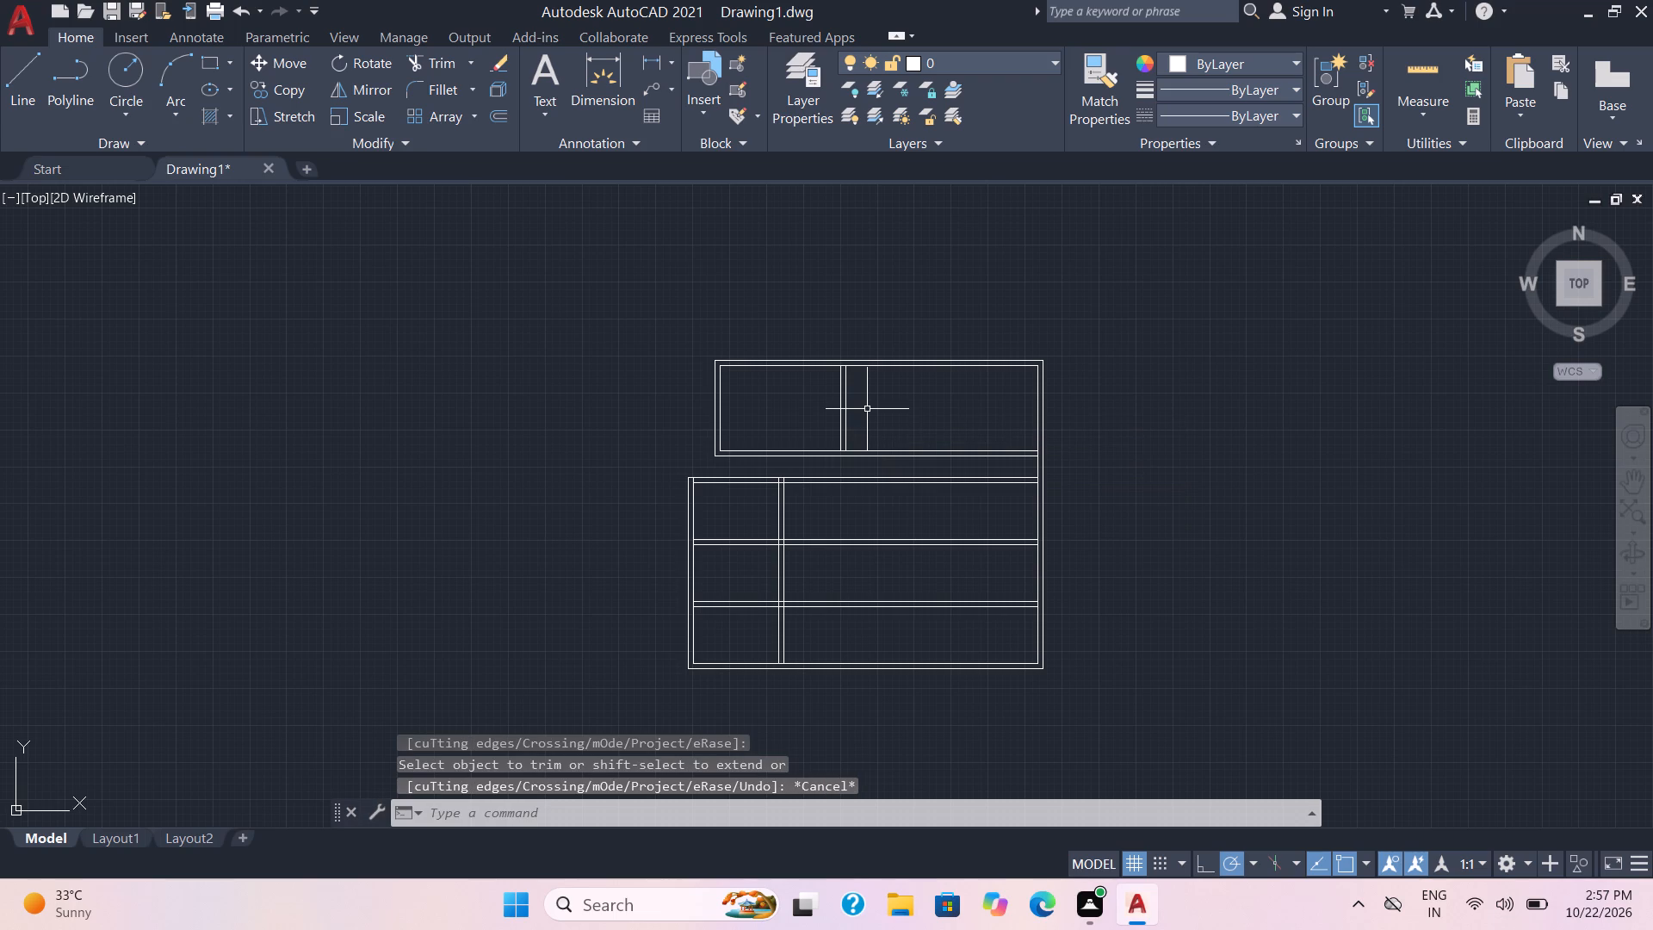
# Extend the new partition's right line up to the top room's outer top wall line.
pyautogui.write('tr')
pyautogui.press('Return')
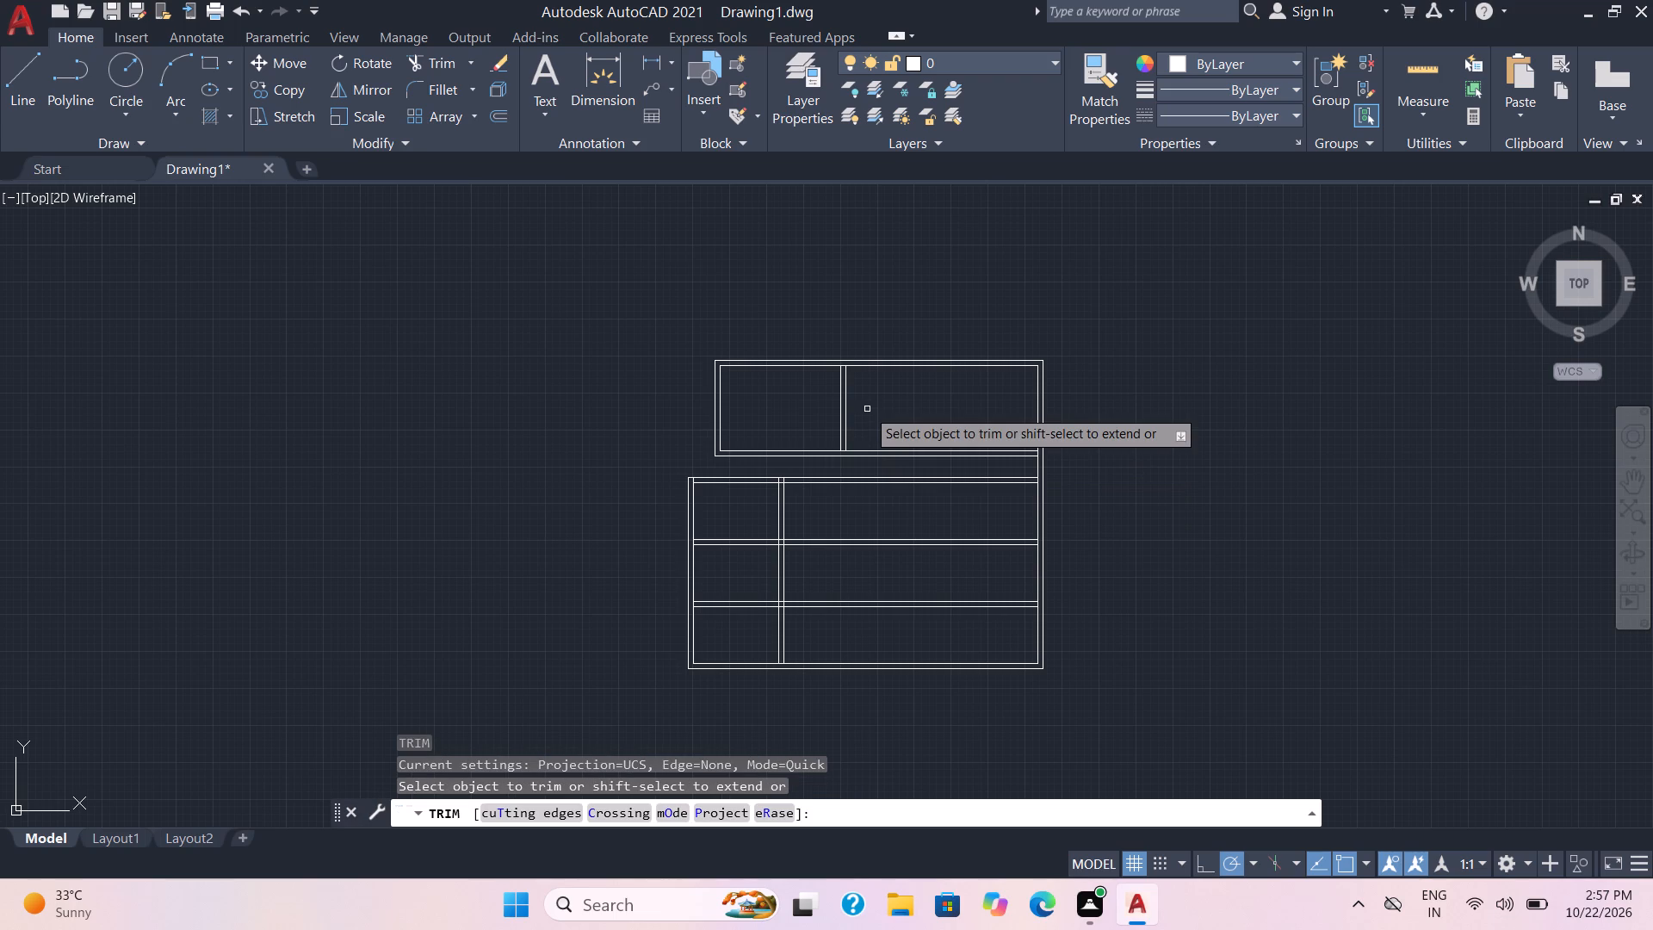
pyautogui.keyDown('shift'); pyautogui.click(846, 391); pyautogui.keyUp('shift')
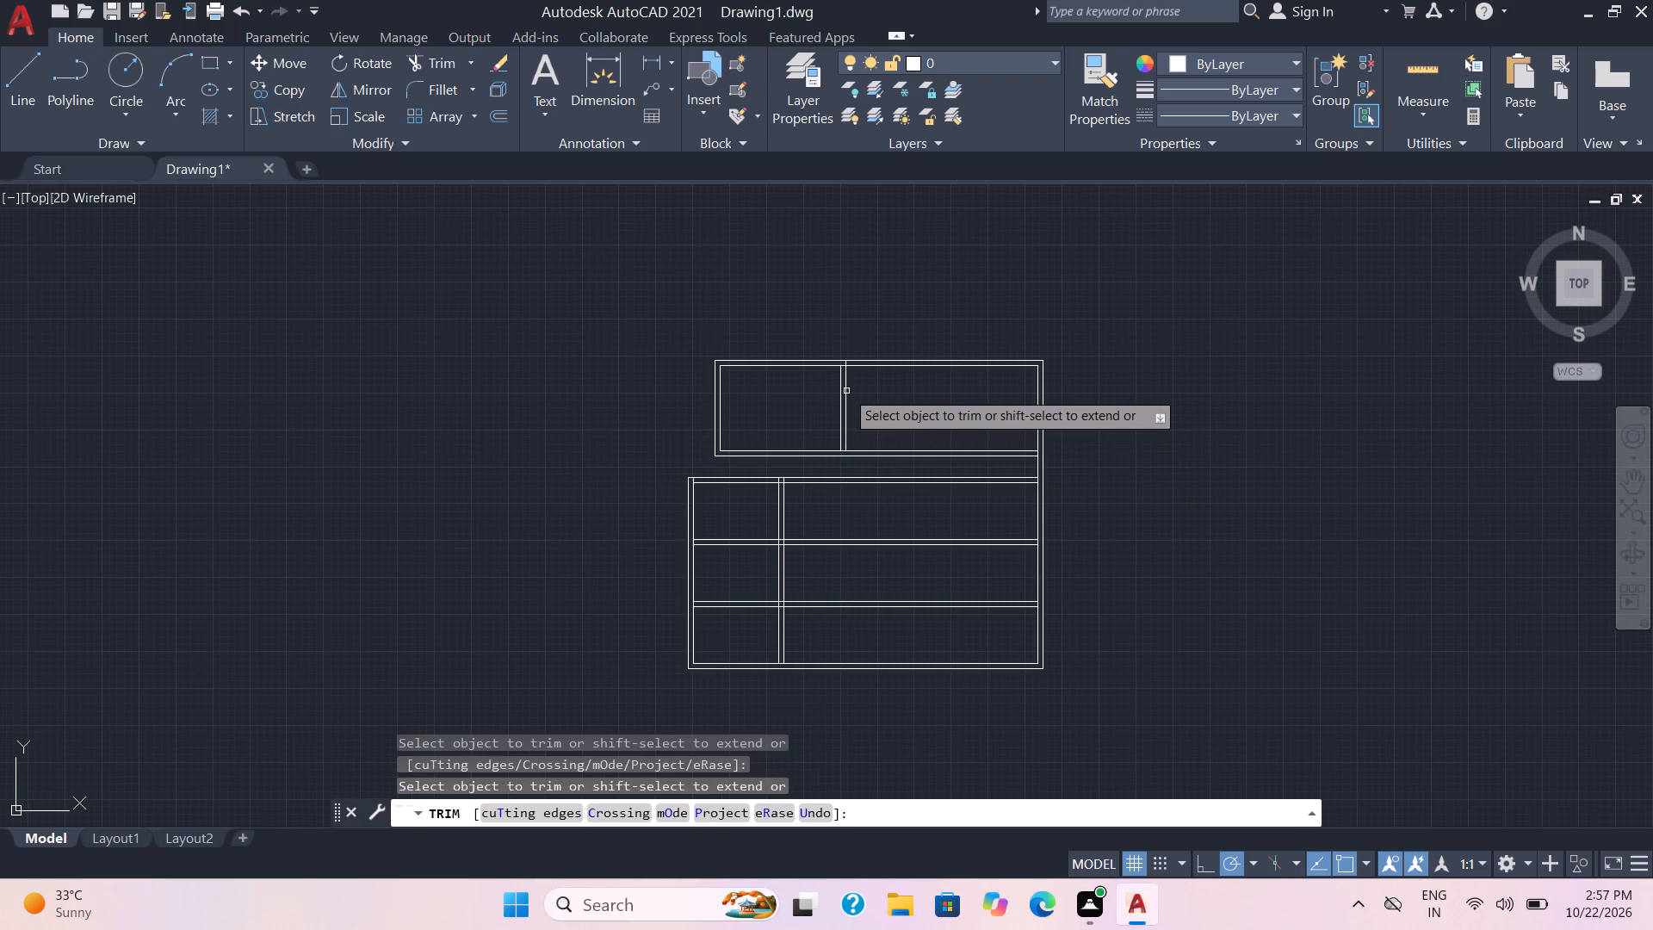
pyautogui.press('Escape')
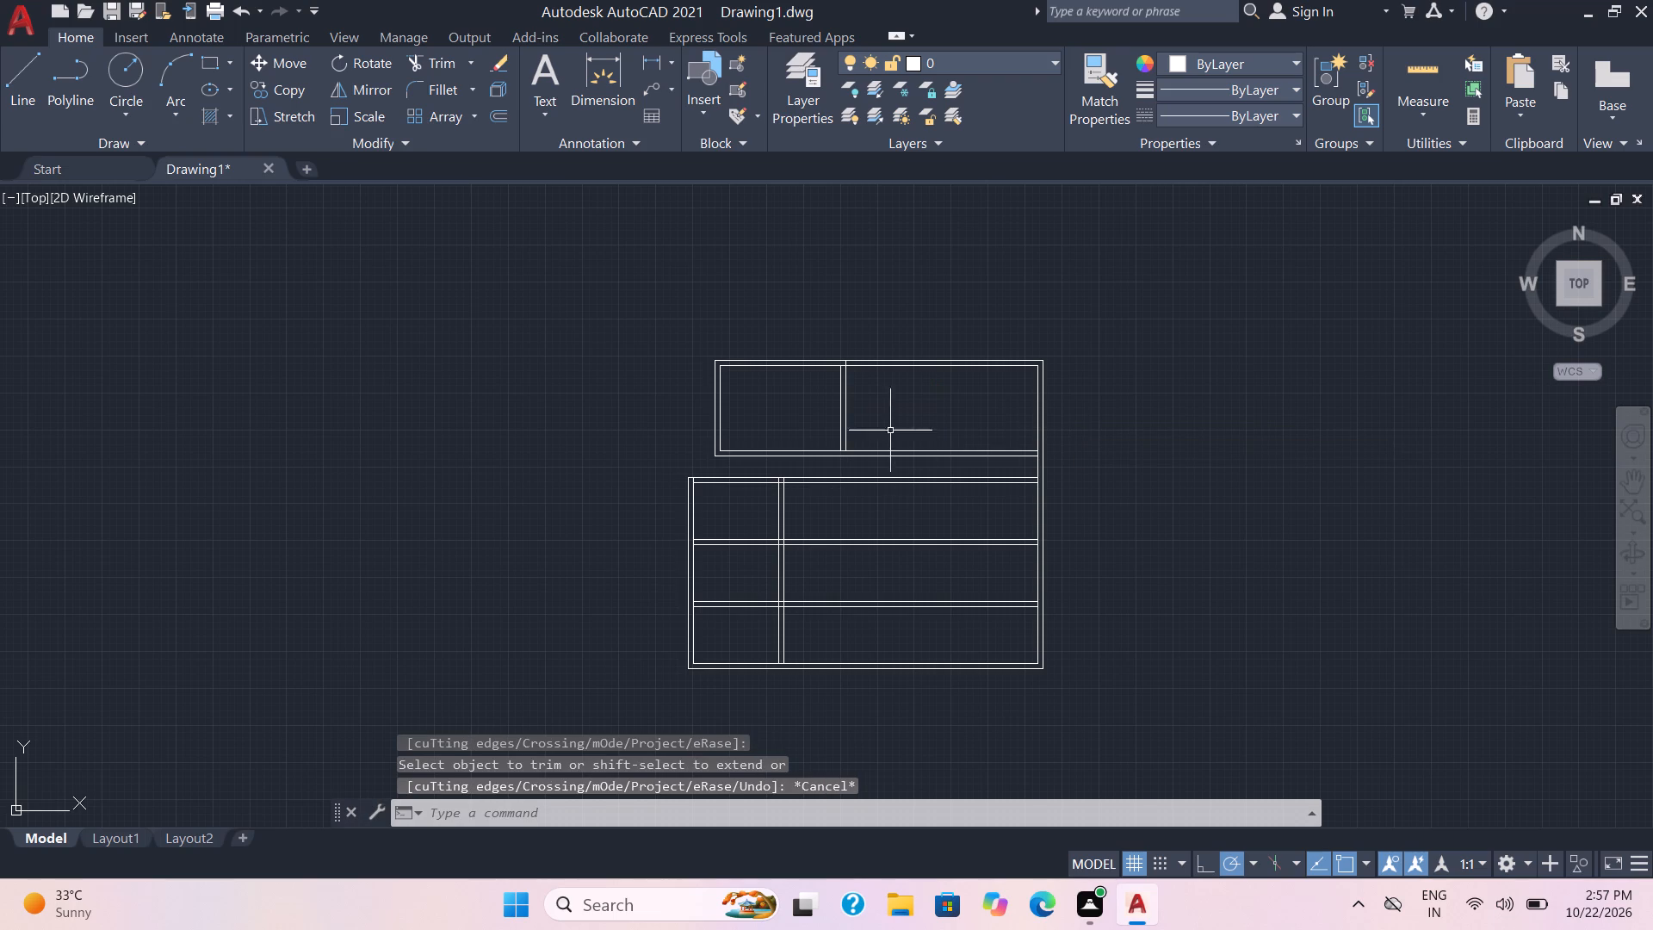
# Offset the top room's inner top wall line 3' downward, and offset the new line another 9" downward.
pyautogui.press('o')
pyautogui.press('Return')
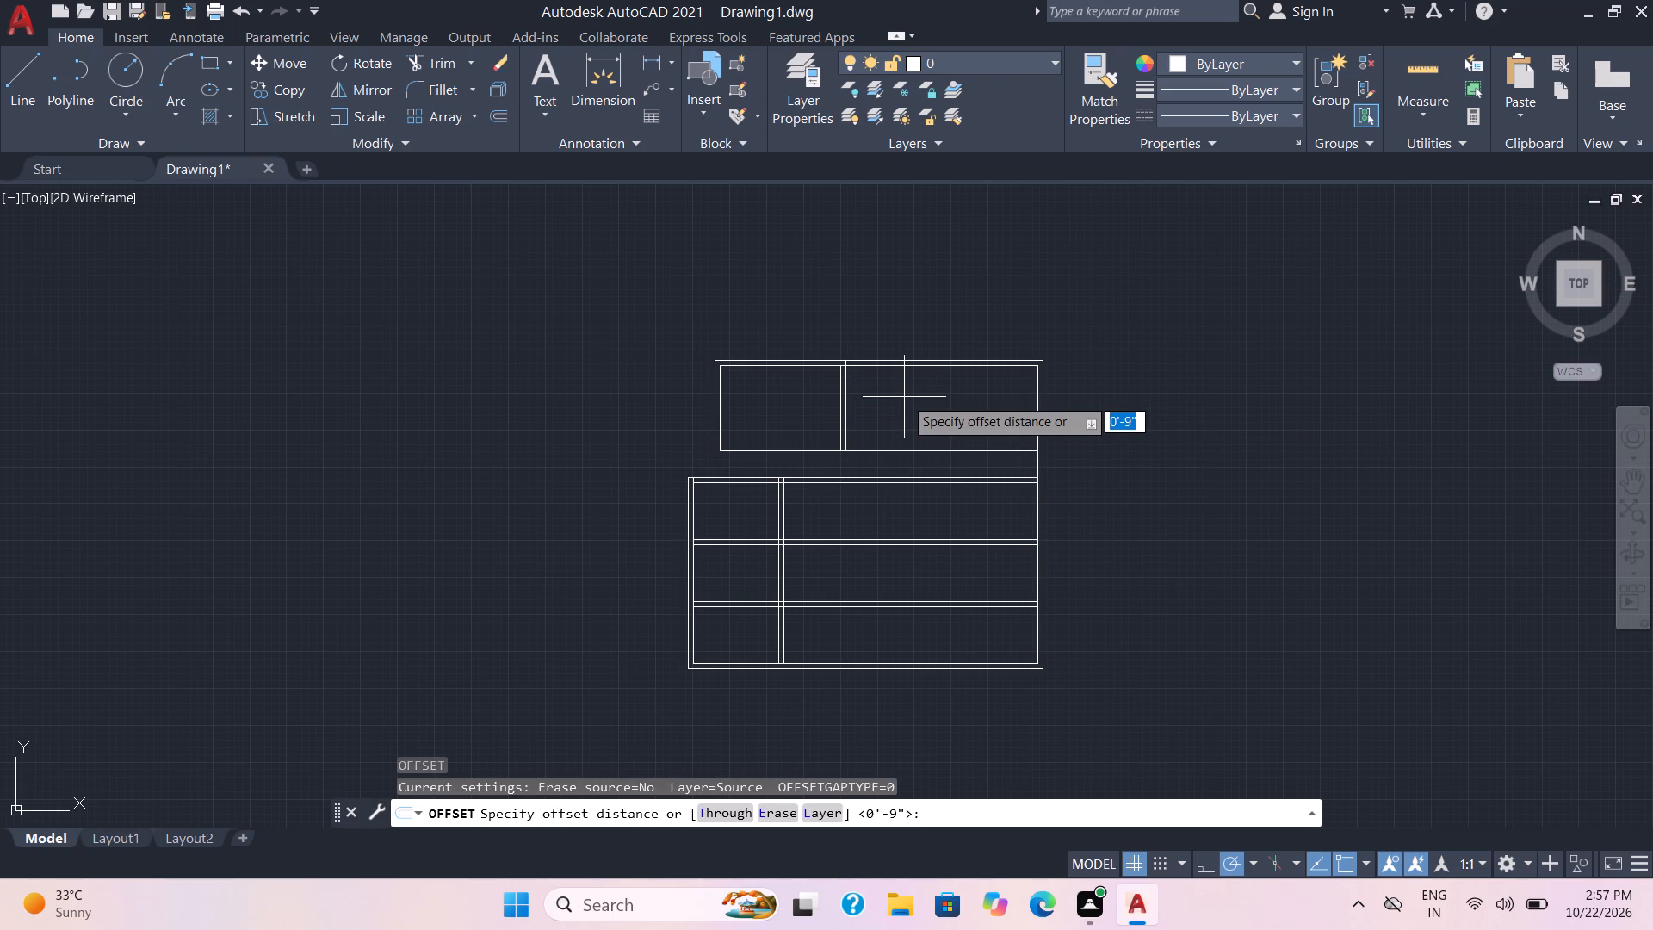
pyautogui.write("3'")
pyautogui.press('Return')
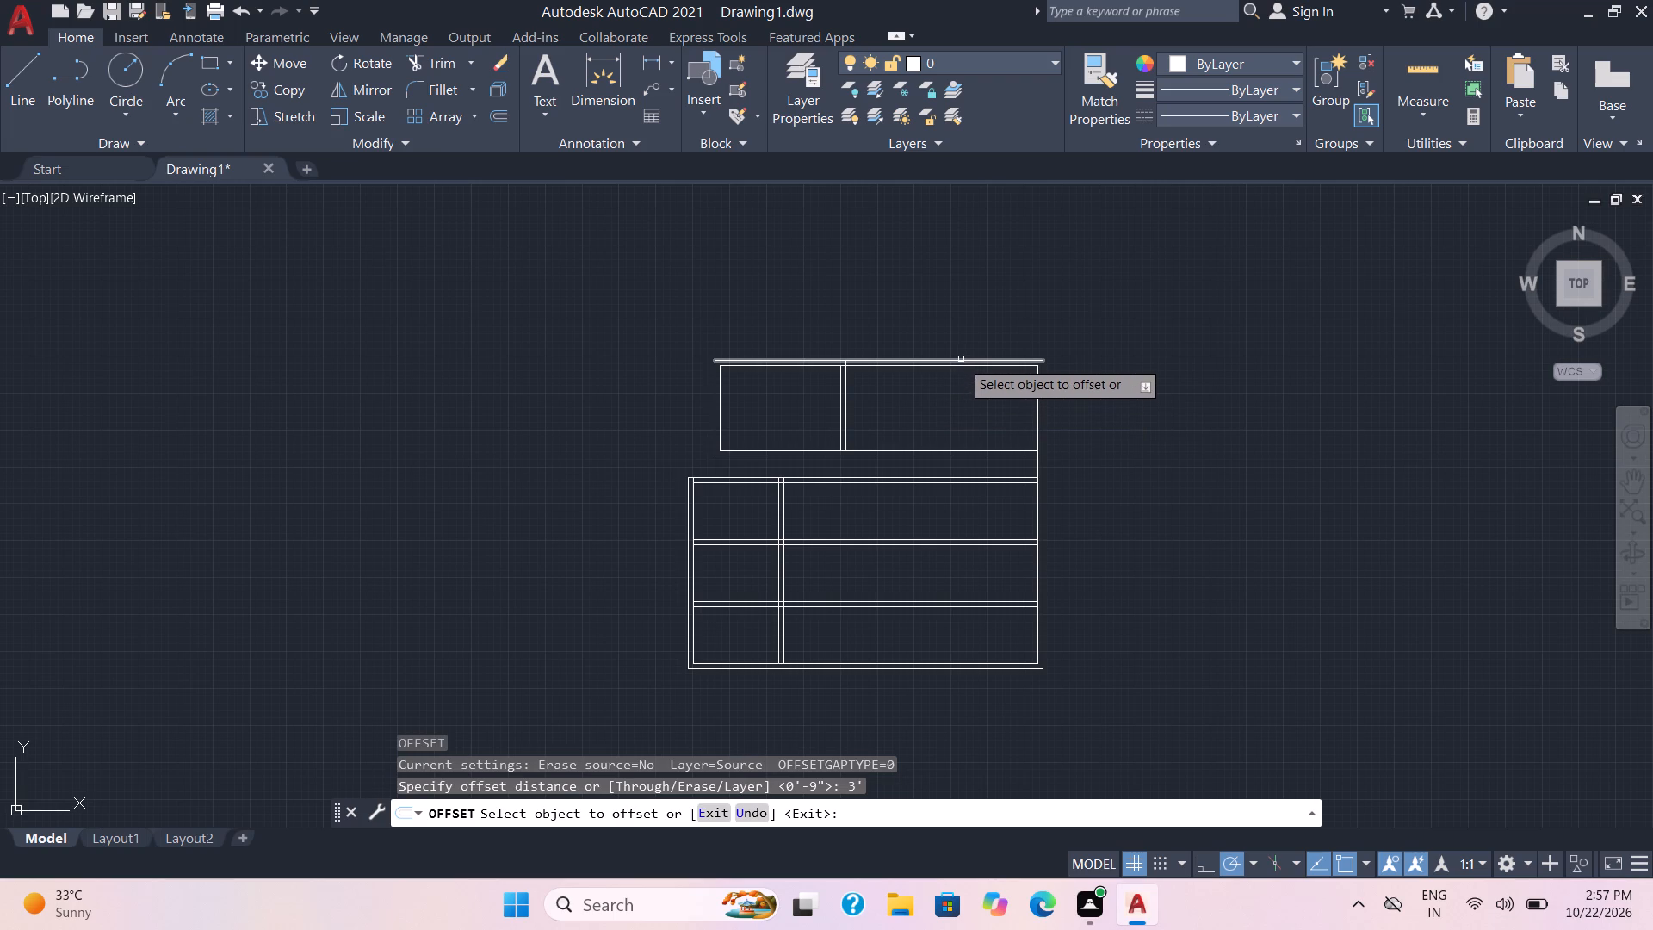
pyautogui.click(947, 368)
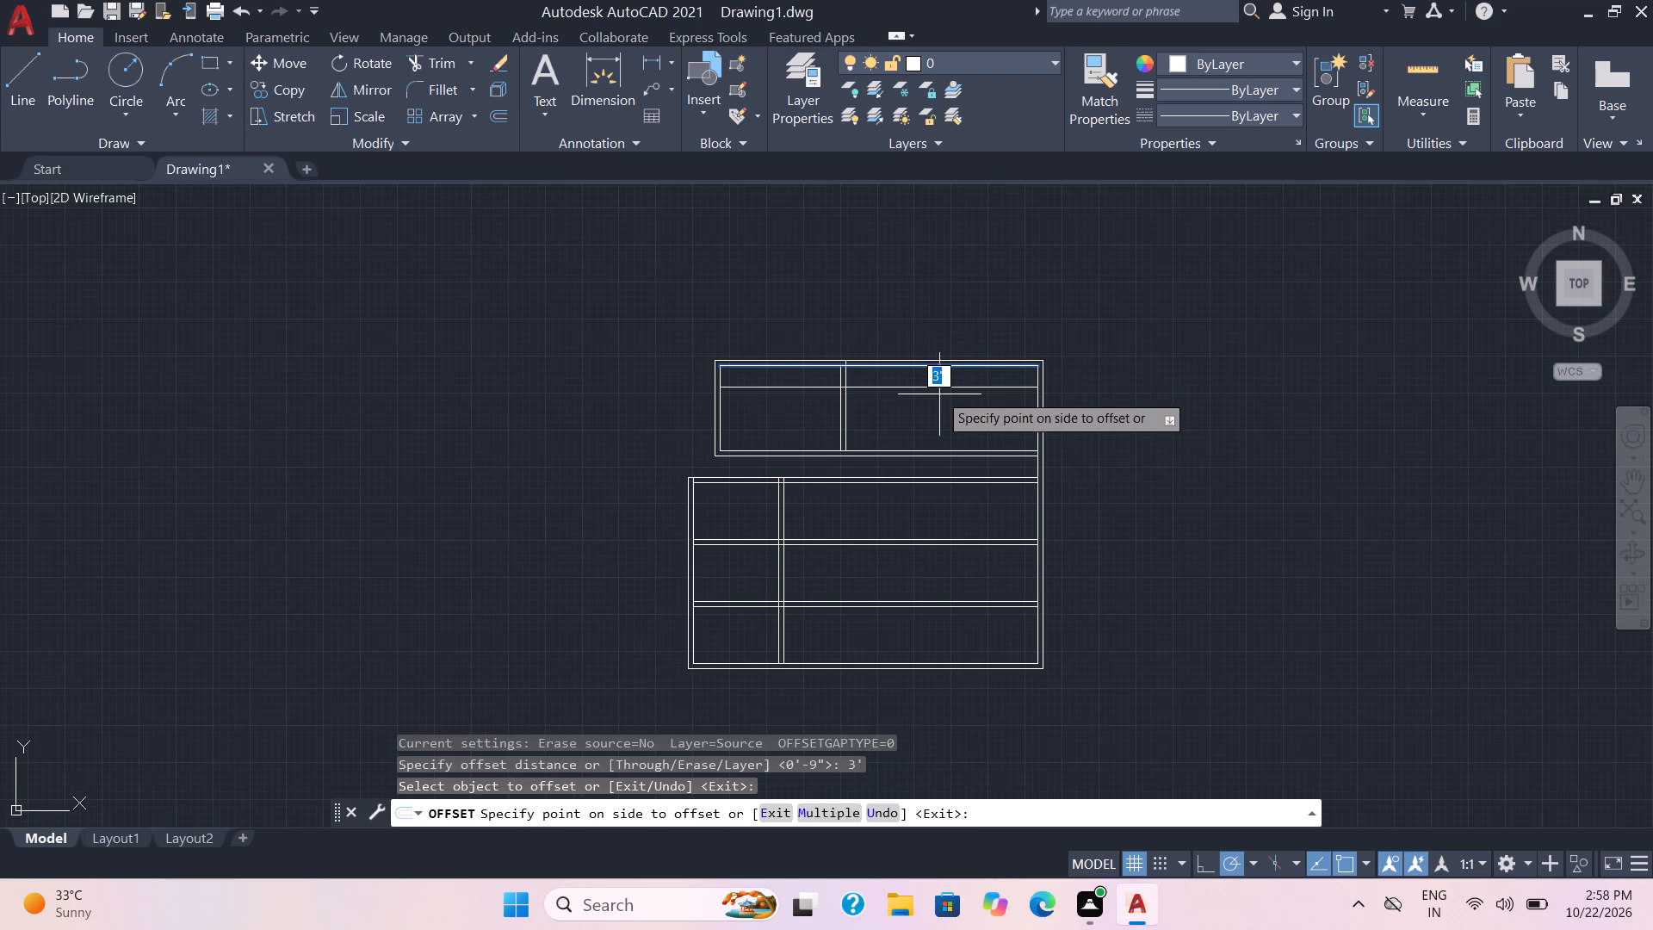
pyautogui.click(939, 394)
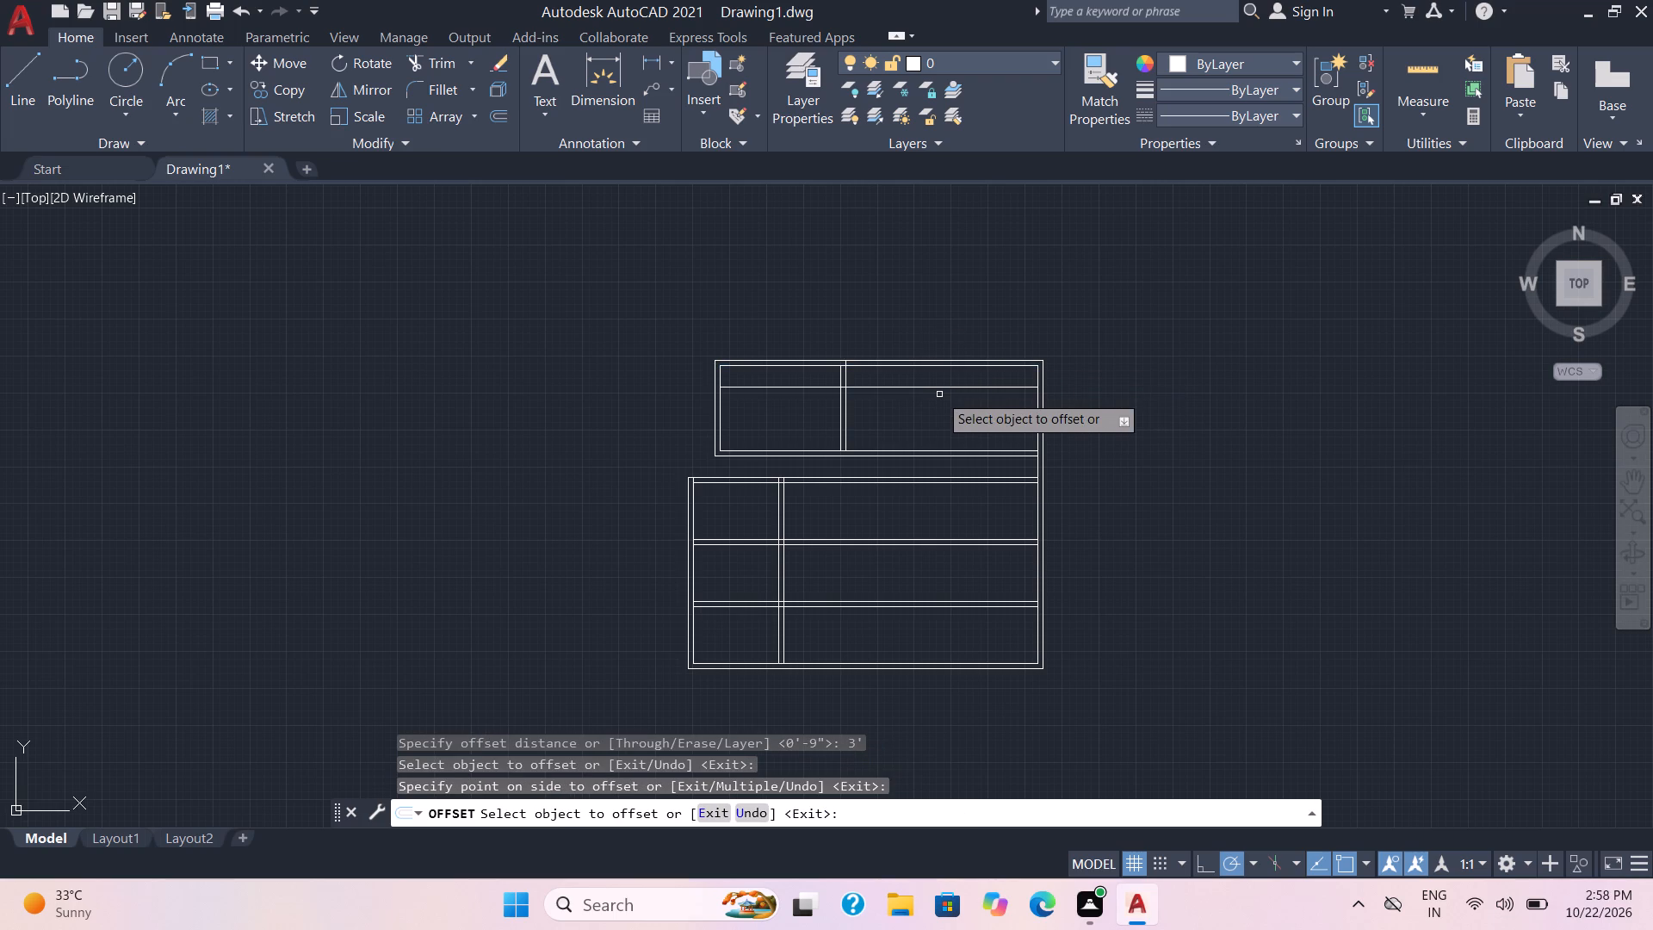
pyautogui.click(949, 388)
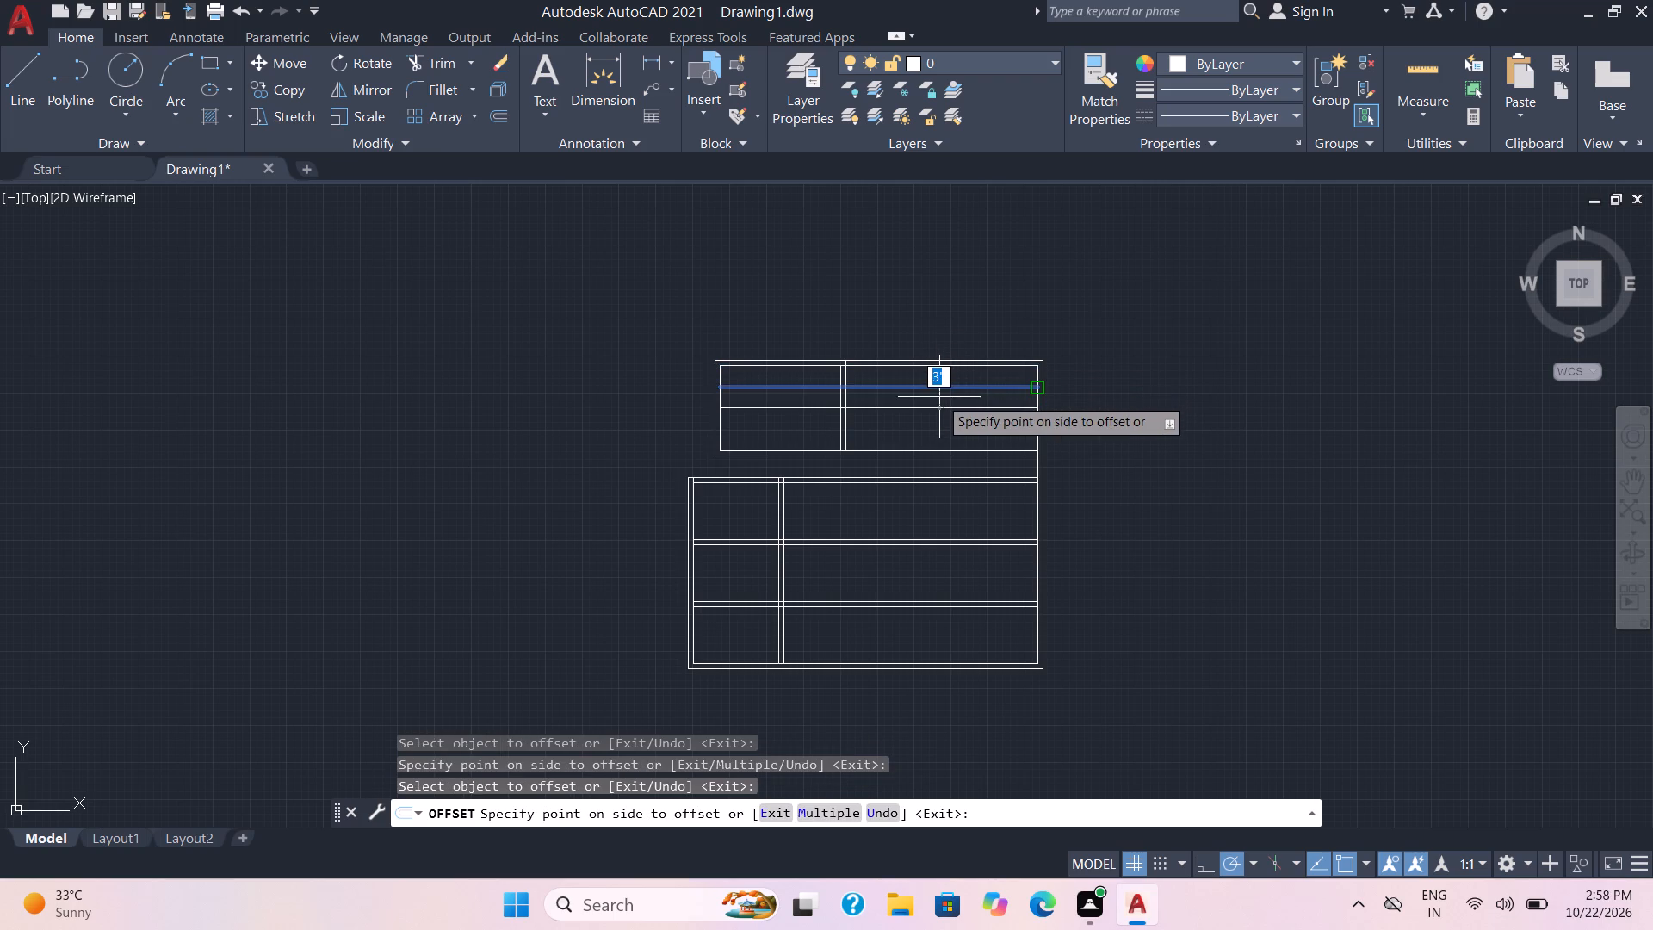
pyautogui.press('9')
pyautogui.press('Return')
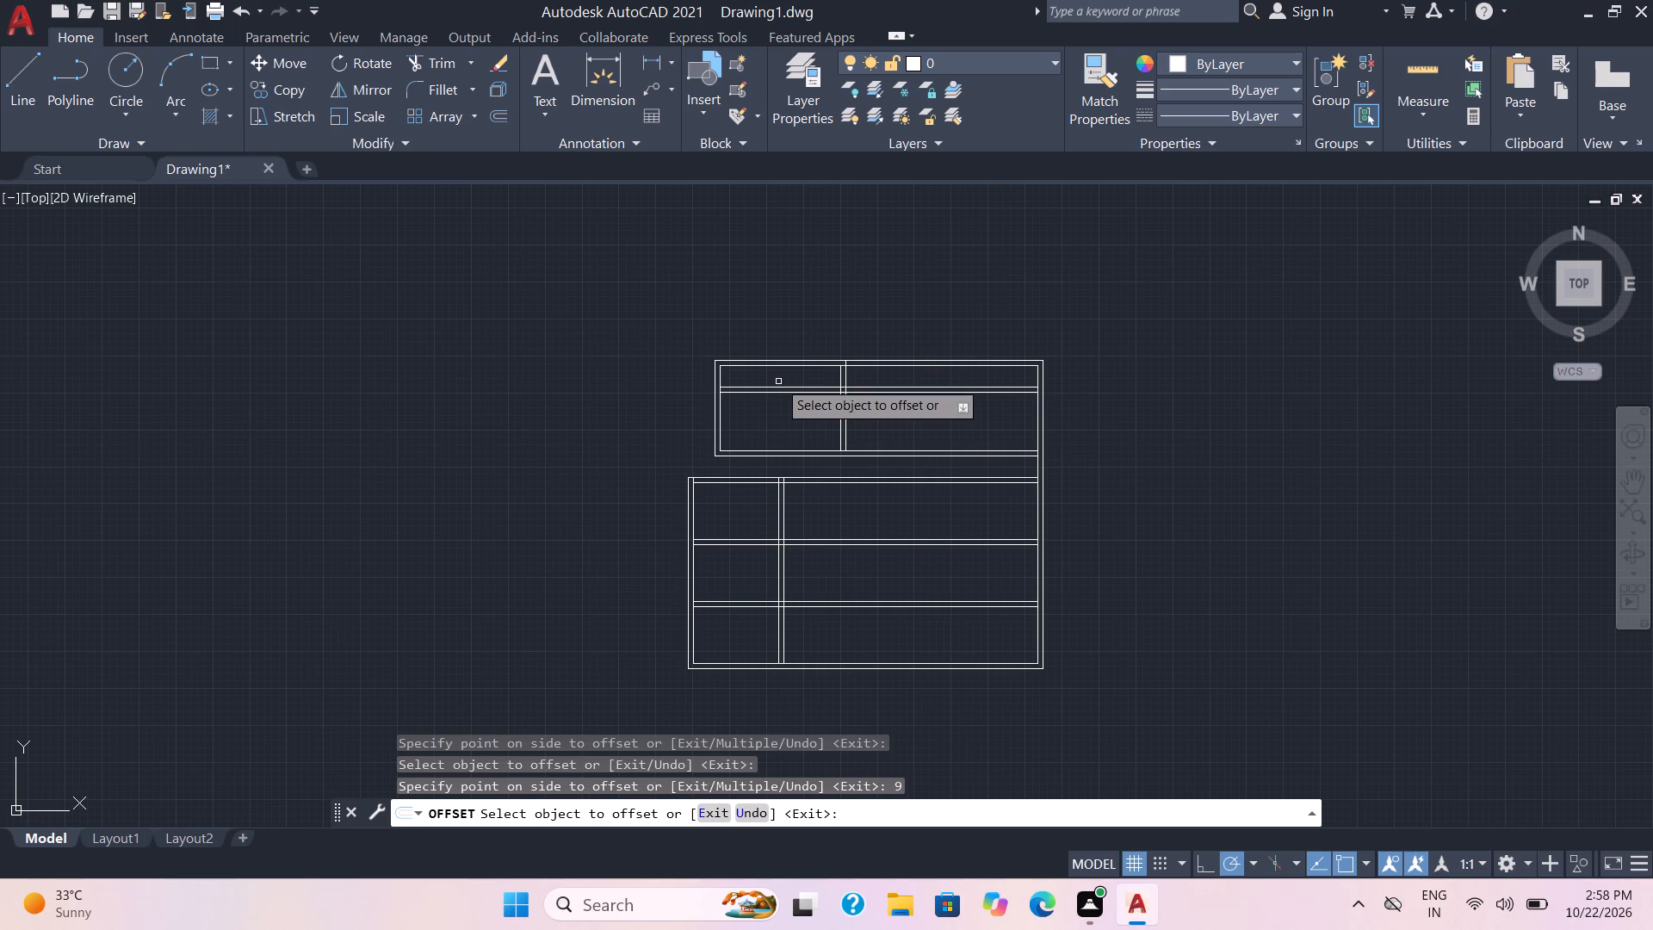
# Trim both new horizontal wall lines left of the top room's partition.
pyautogui.write('tr')
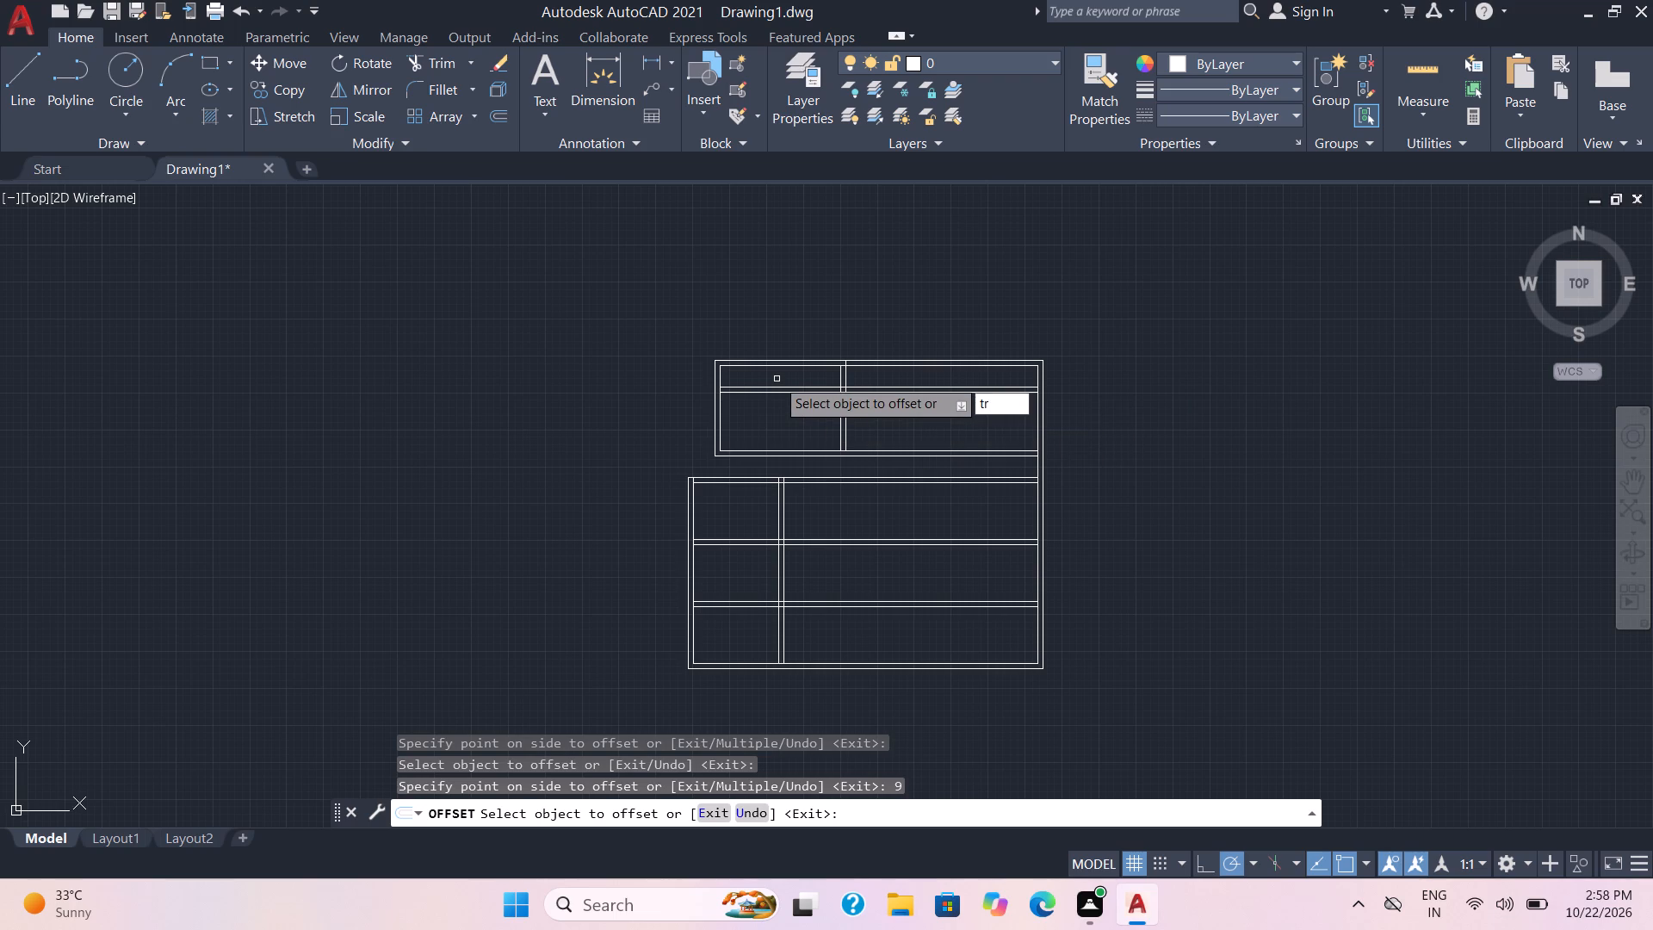
pyautogui.press('Escape')
pyautogui.press('y')
pyautogui.press('BackSpace')
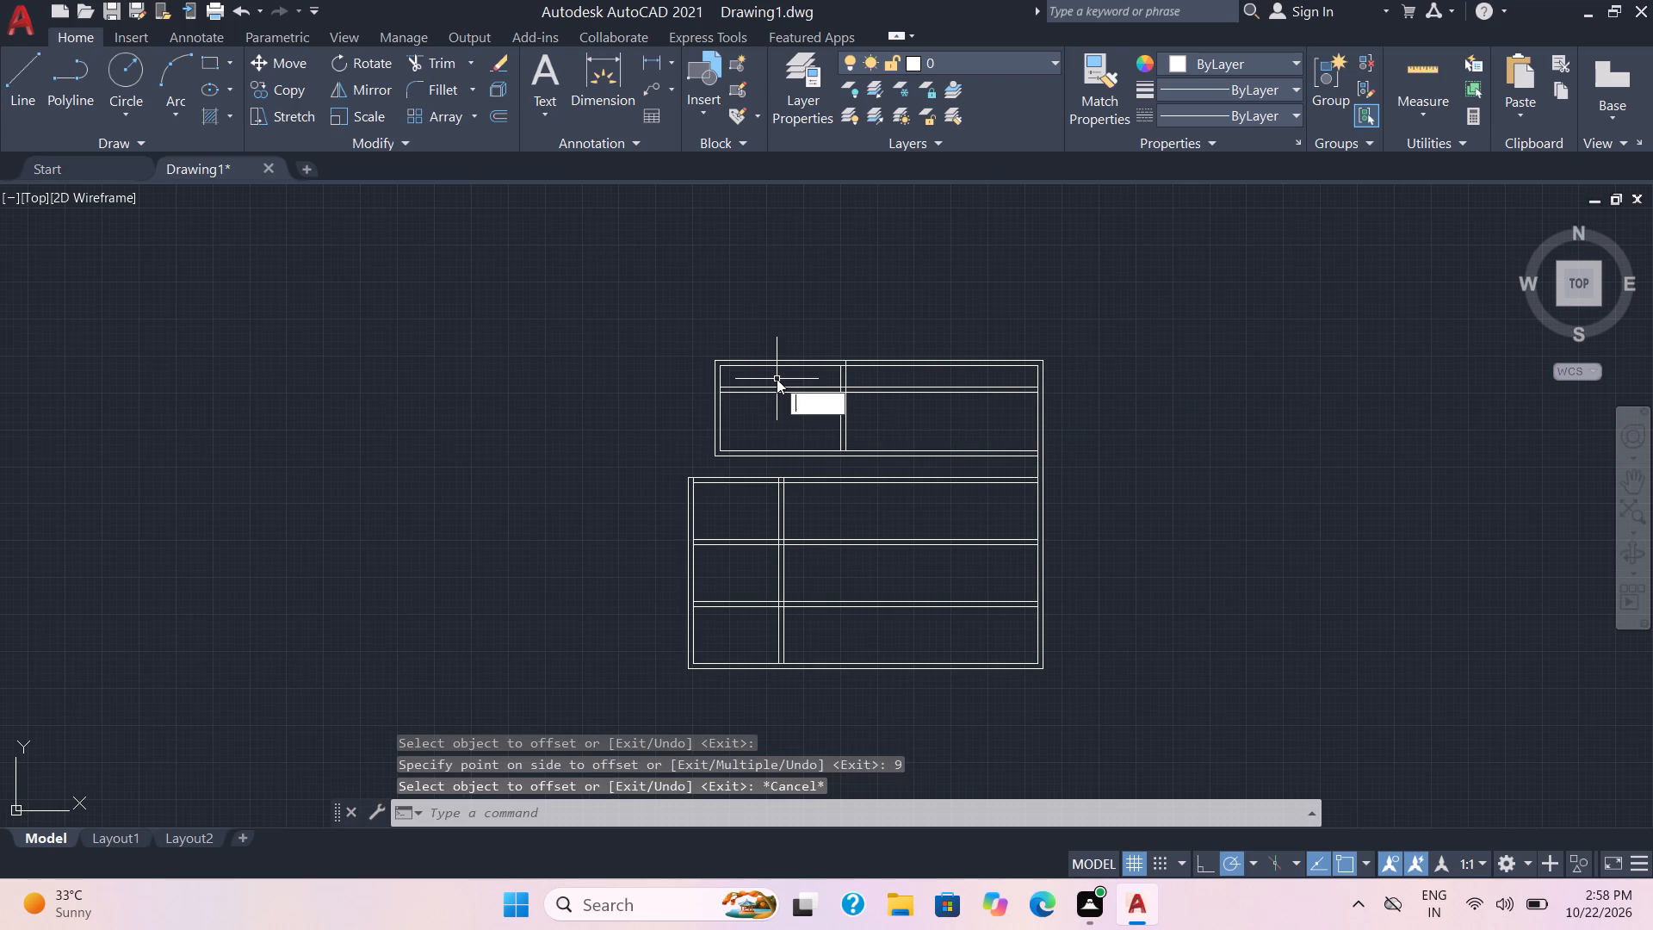
pyautogui.write('tr')
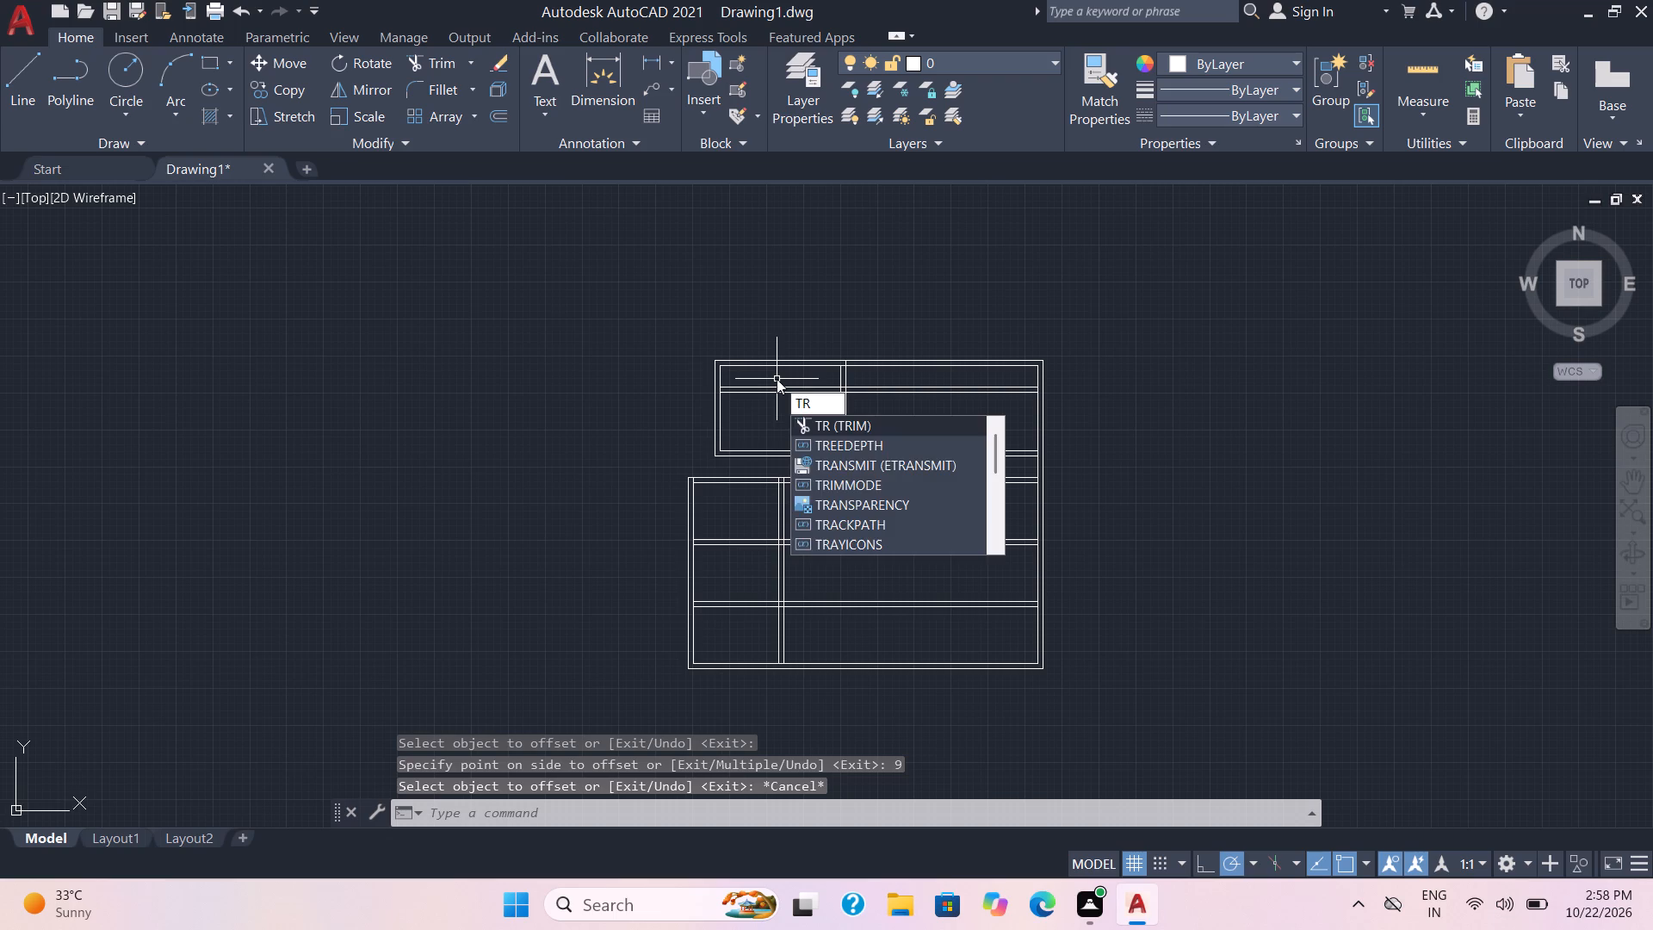
pyautogui.press('Return')
pyautogui.moveTo(777, 379); pyautogui.dragTo(773, 413)
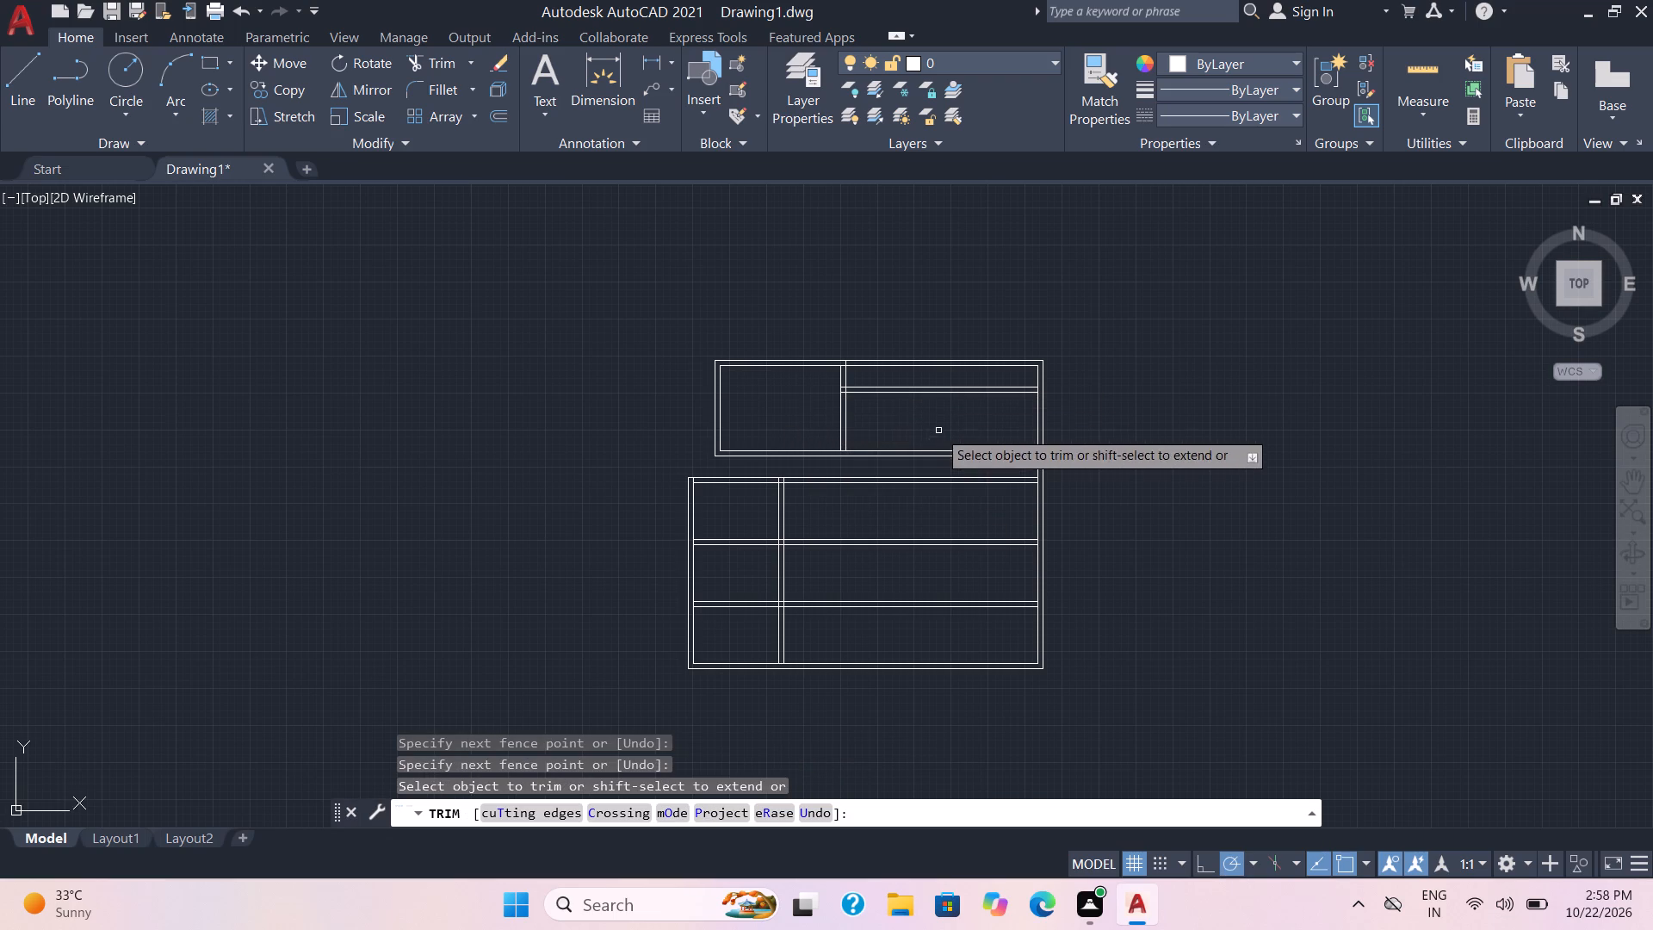
# Trim the original top wall lines right of the partition and the right wall ends above the lowered top wall.
pyautogui.click(907, 373)
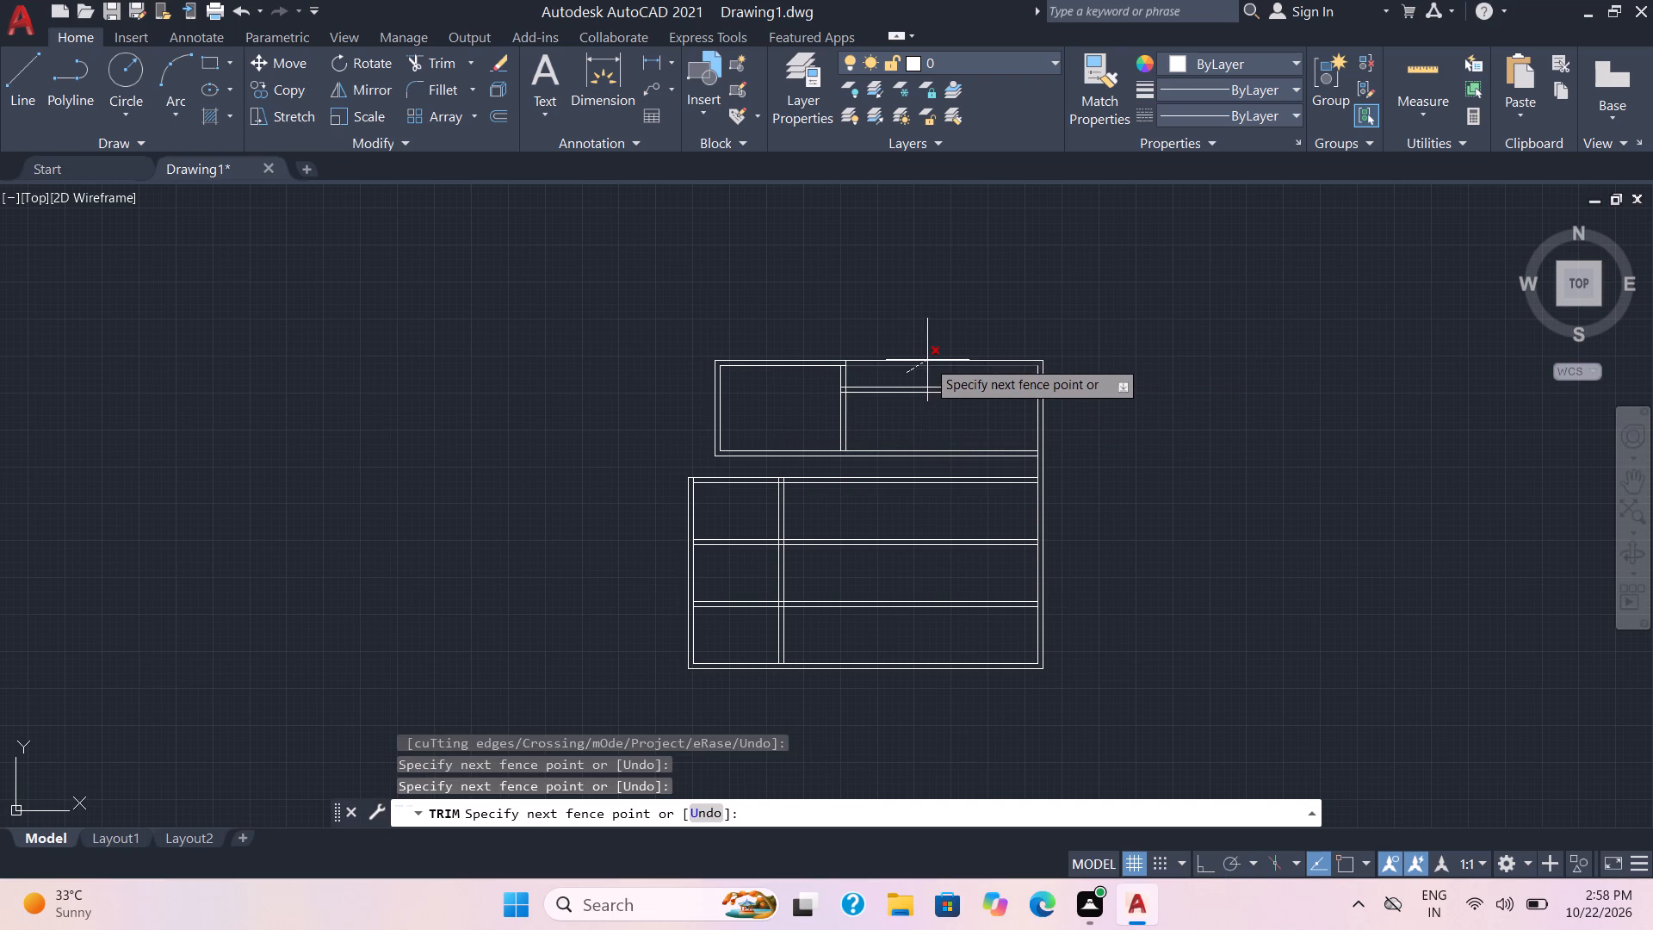
pyautogui.click(930, 358)
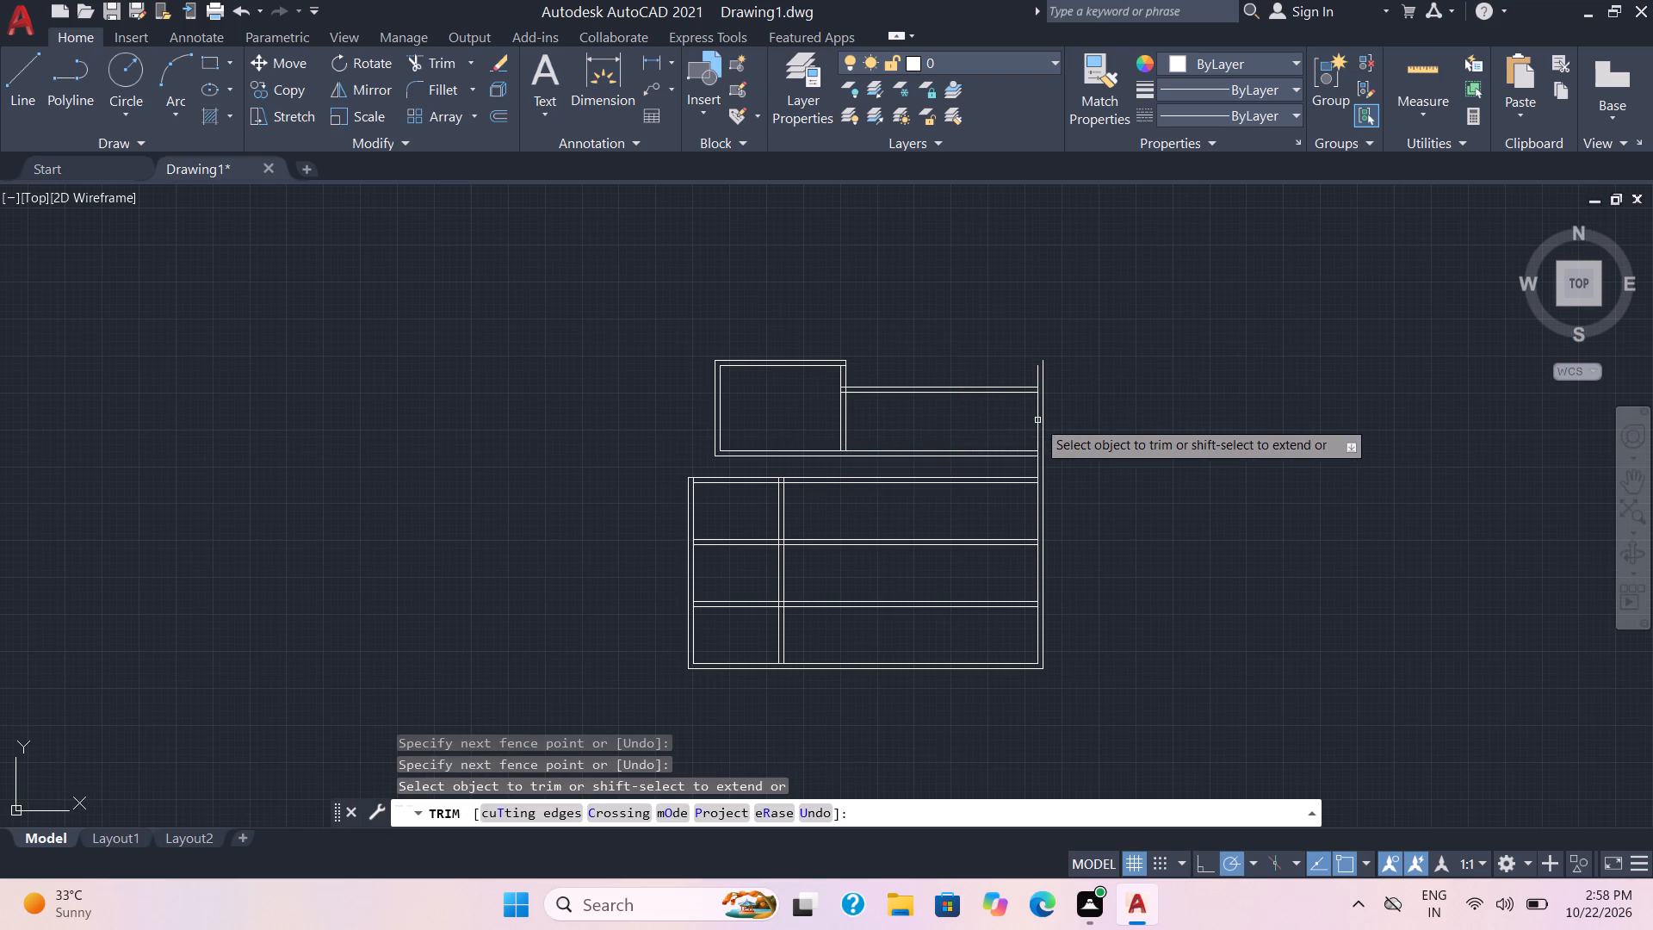
pyautogui.keyDown('shift'); pyautogui.click(1025, 384); pyautogui.keyUp('shift')
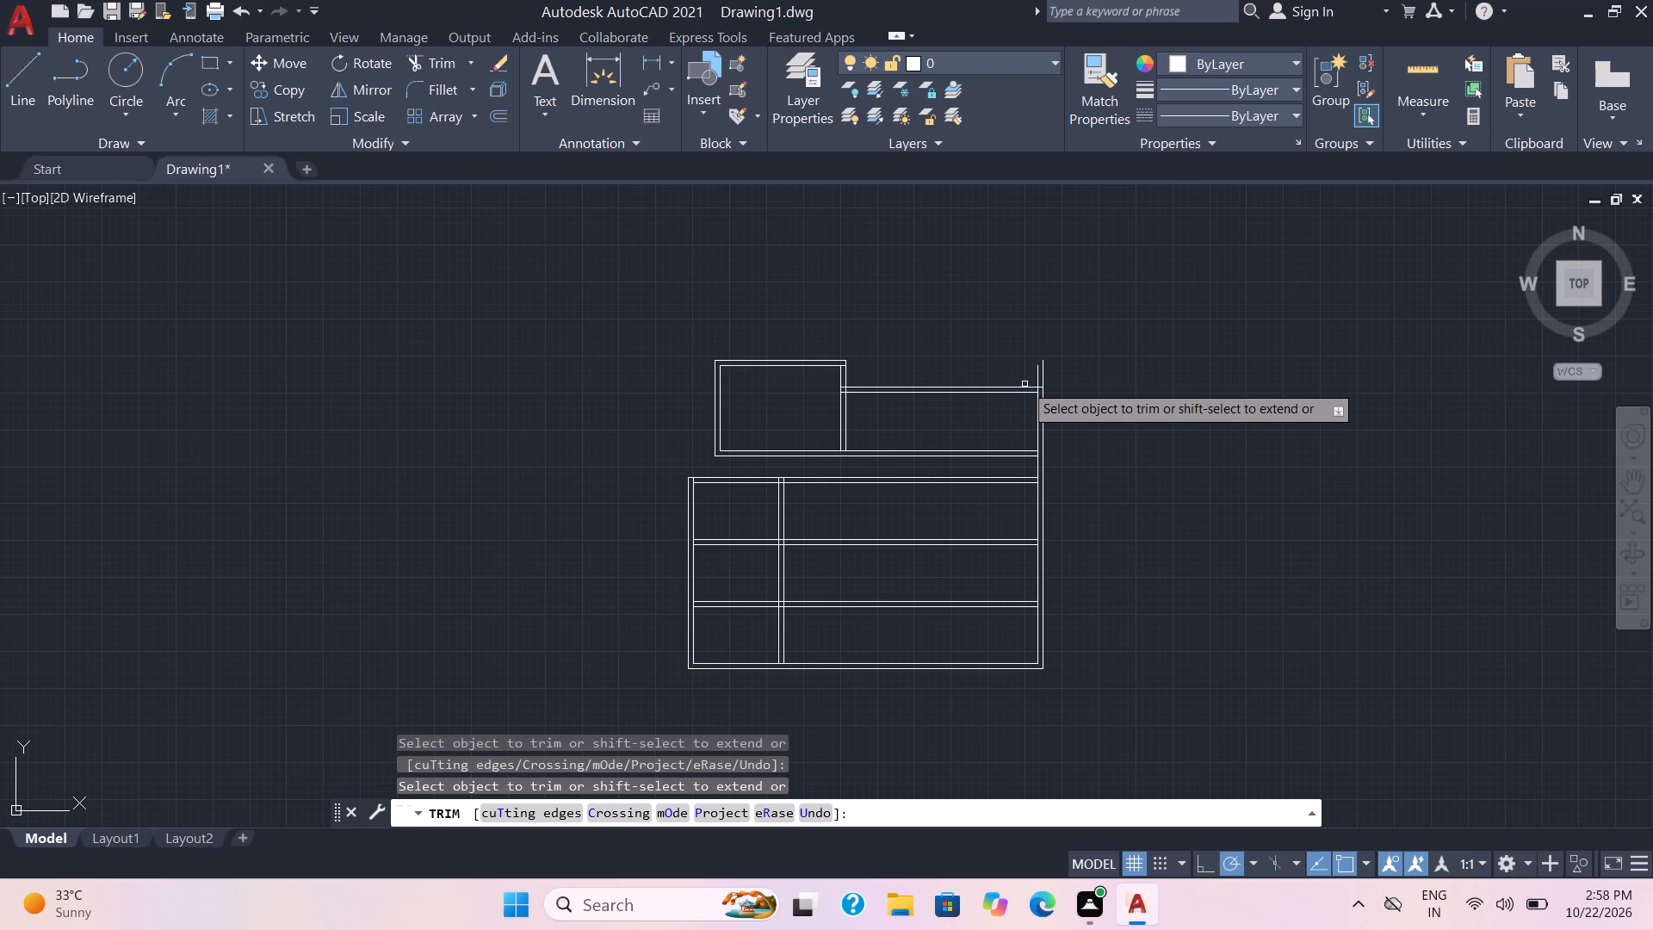
pyautogui.moveTo(1029, 381); pyautogui.dragTo(1088, 369)
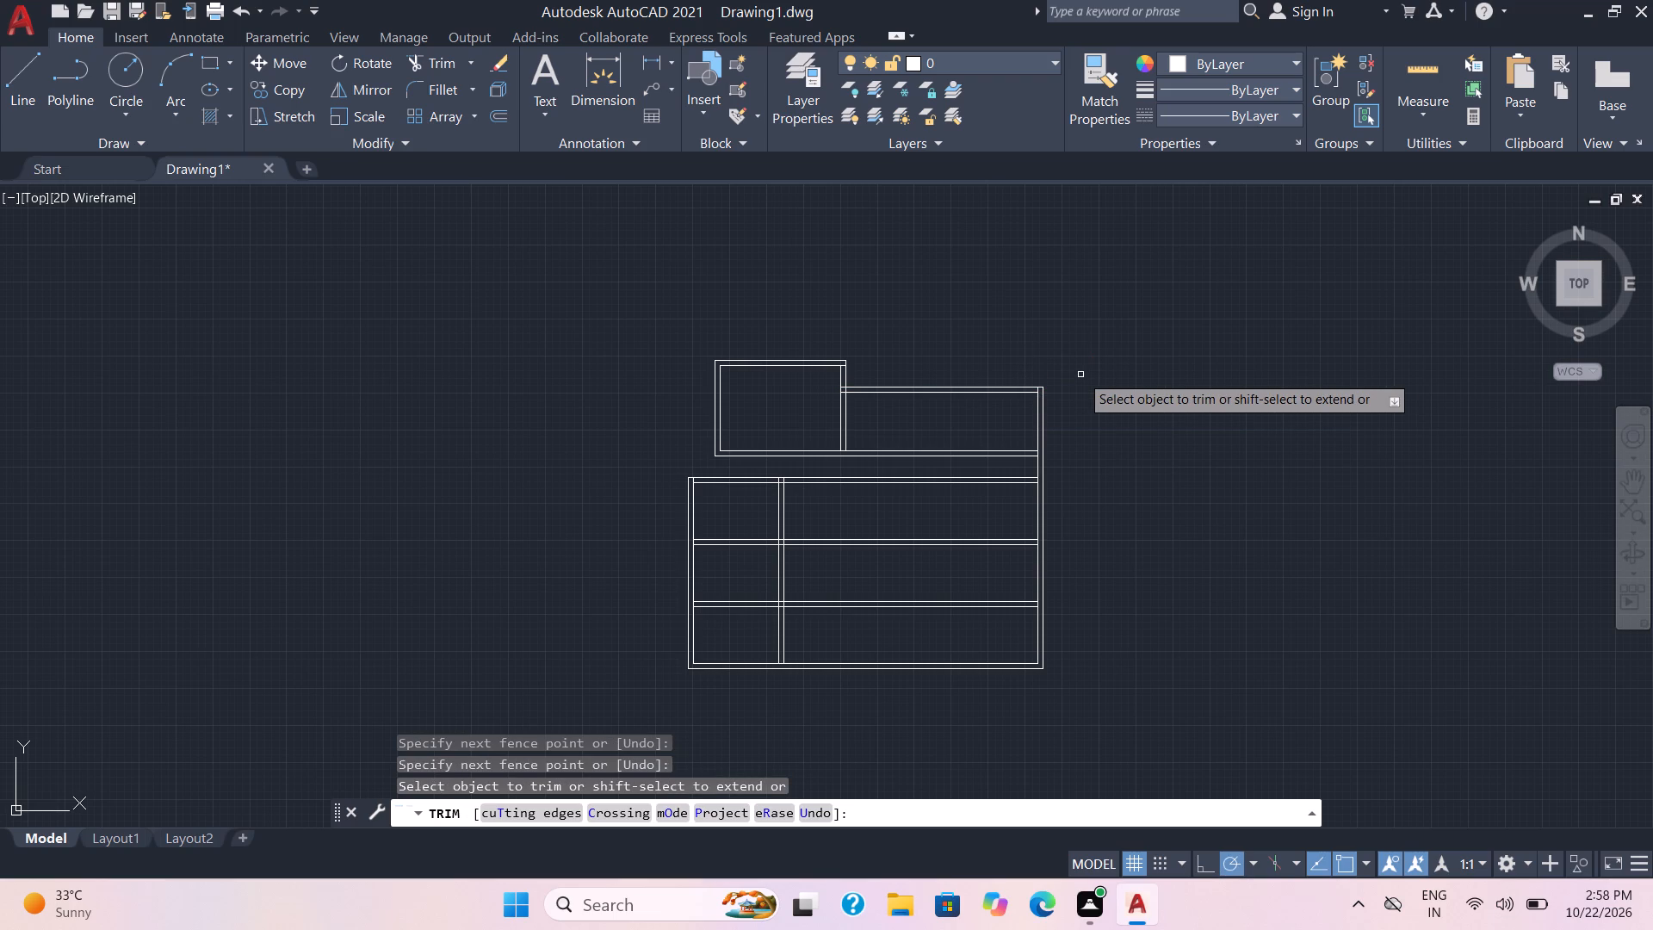
pyautogui.moveTo(1087, 429); pyautogui.dragTo(1038, 430, button='middle')
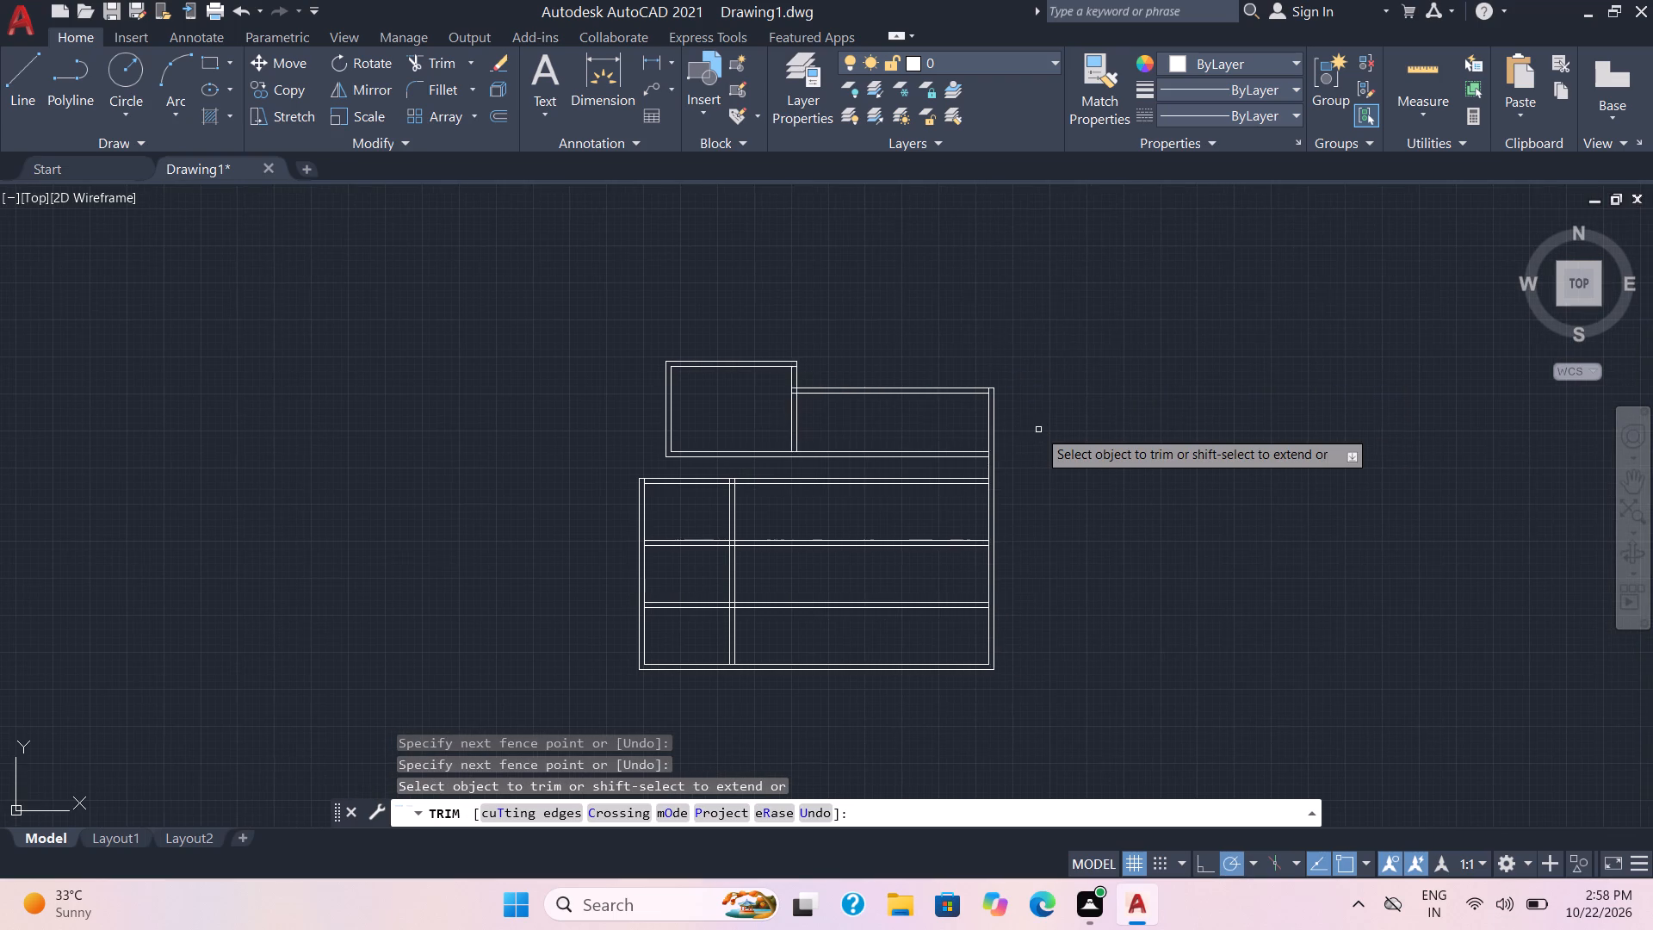
pyautogui.scroll(2, 1038, 430)
pyautogui.scroll(-1, 1038, 430)
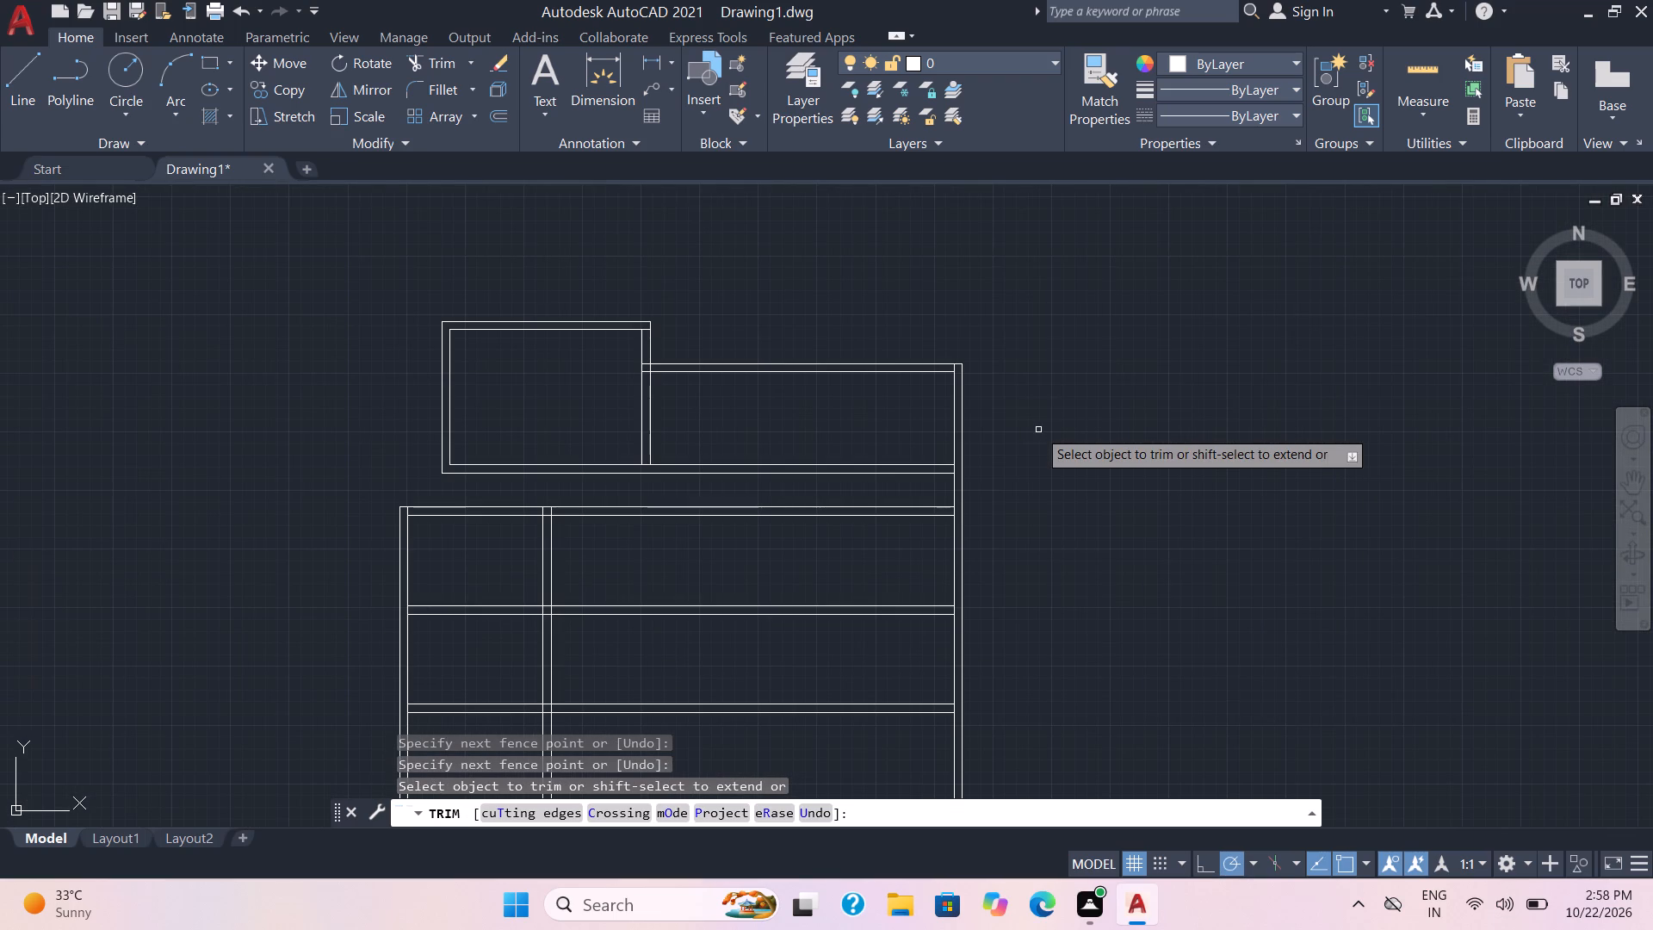
pyautogui.press('Escape')
# Offset the right line of the top room's partition 10' to the right, and offset the new line another 9".
pyautogui.press('o')
pyautogui.press('Return')
pyautogui.write("6'")
pyautogui.press('Return')
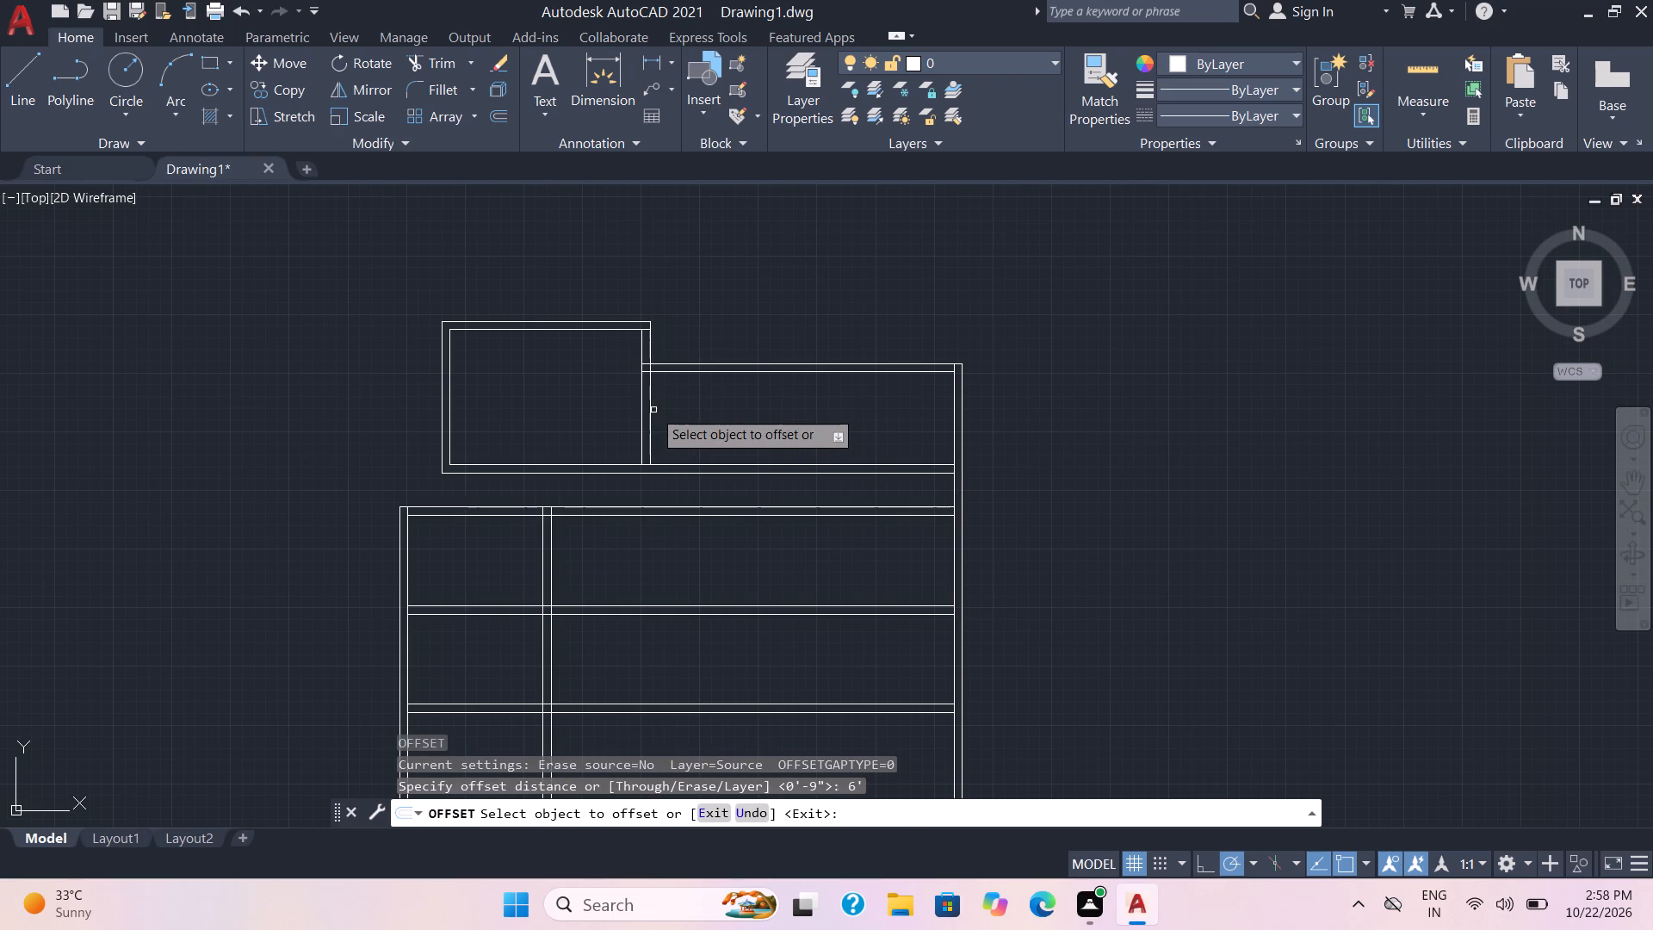
pyautogui.click(649, 412)
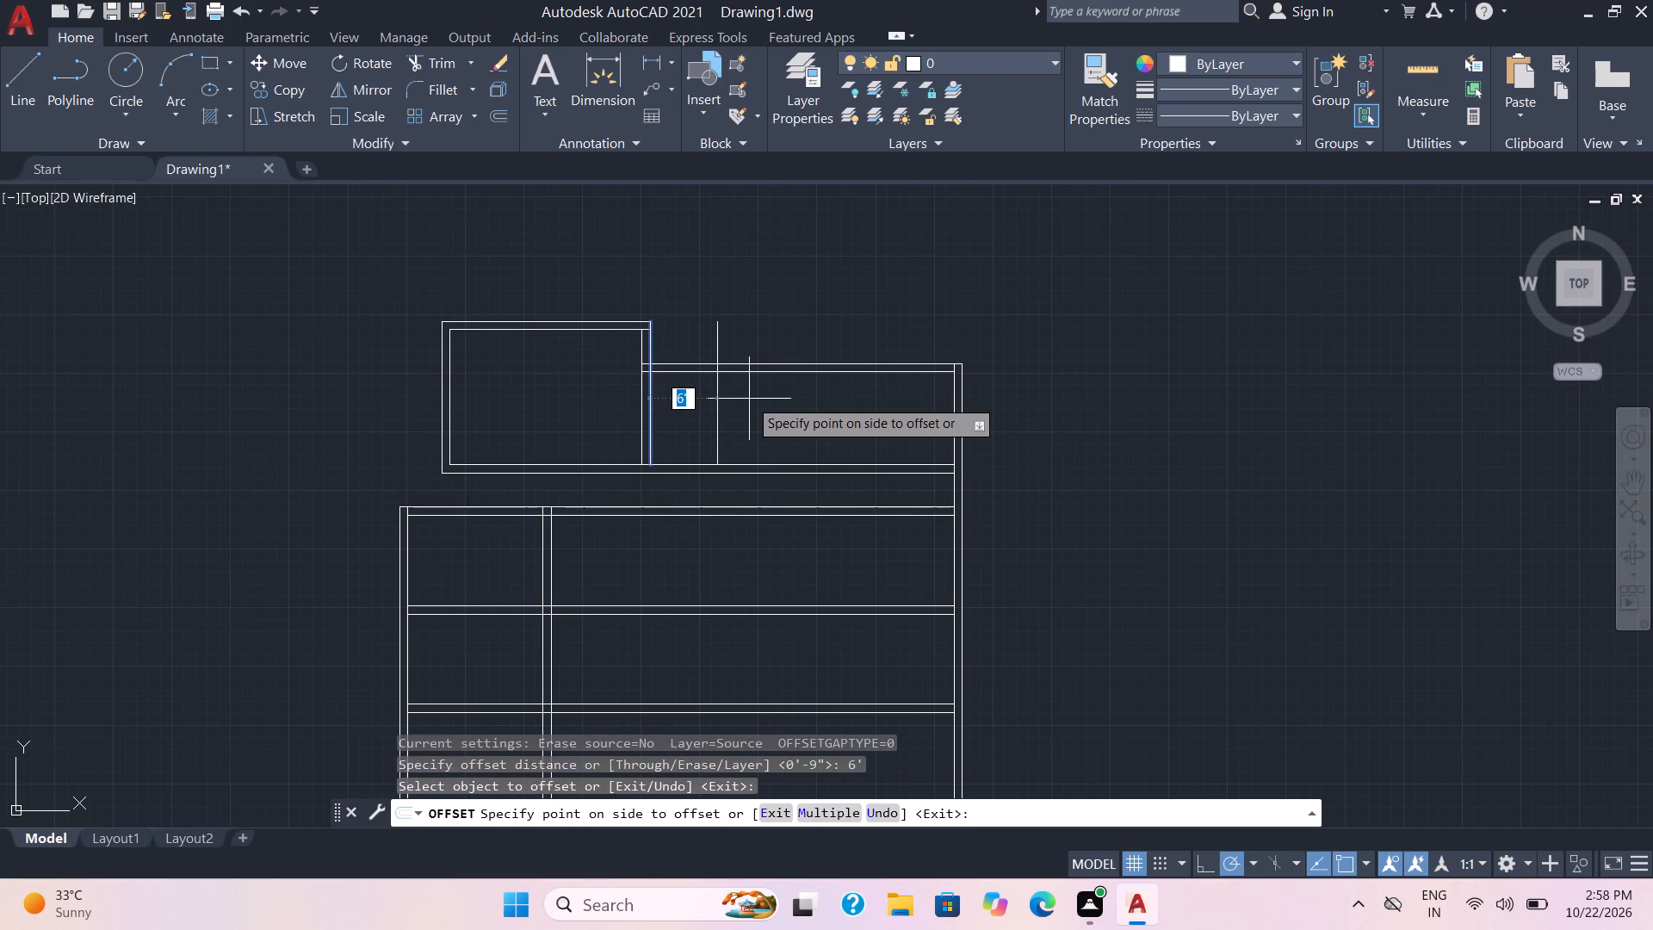
pyautogui.press('8')
pyautogui.press("'")
pyautogui.press('BackSpace')
pyautogui.press('BackSpace')
pyautogui.write("10'")
pyautogui.press('Return')
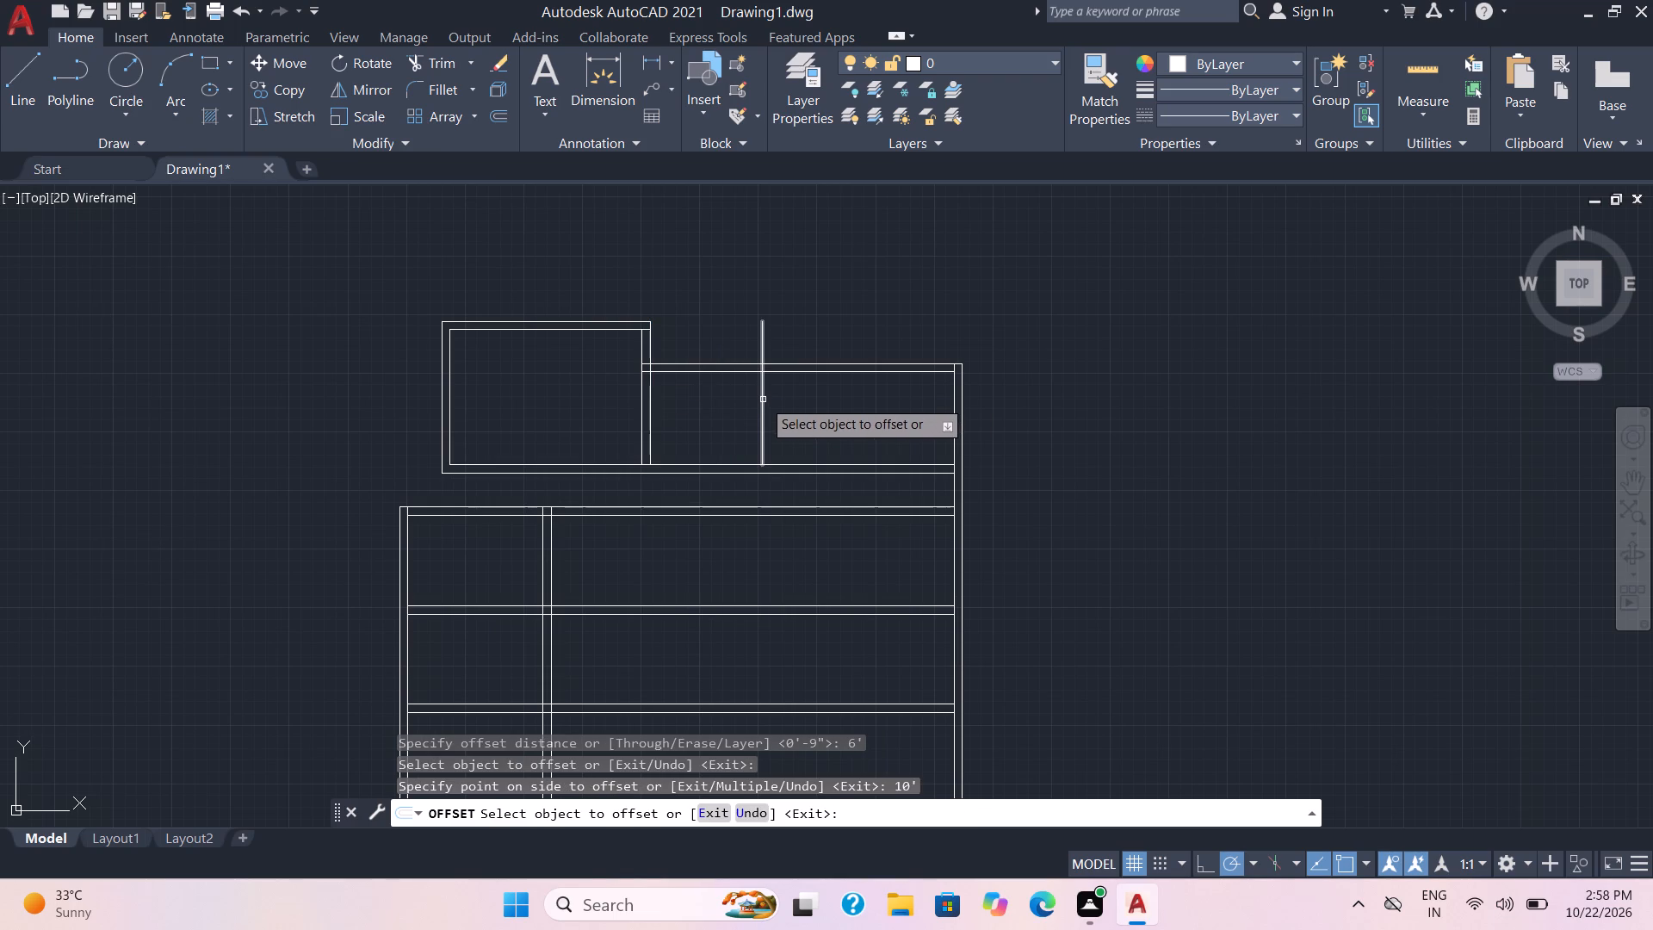
pyautogui.click(763, 405)
pyautogui.press('9')
pyautogui.press('Return')
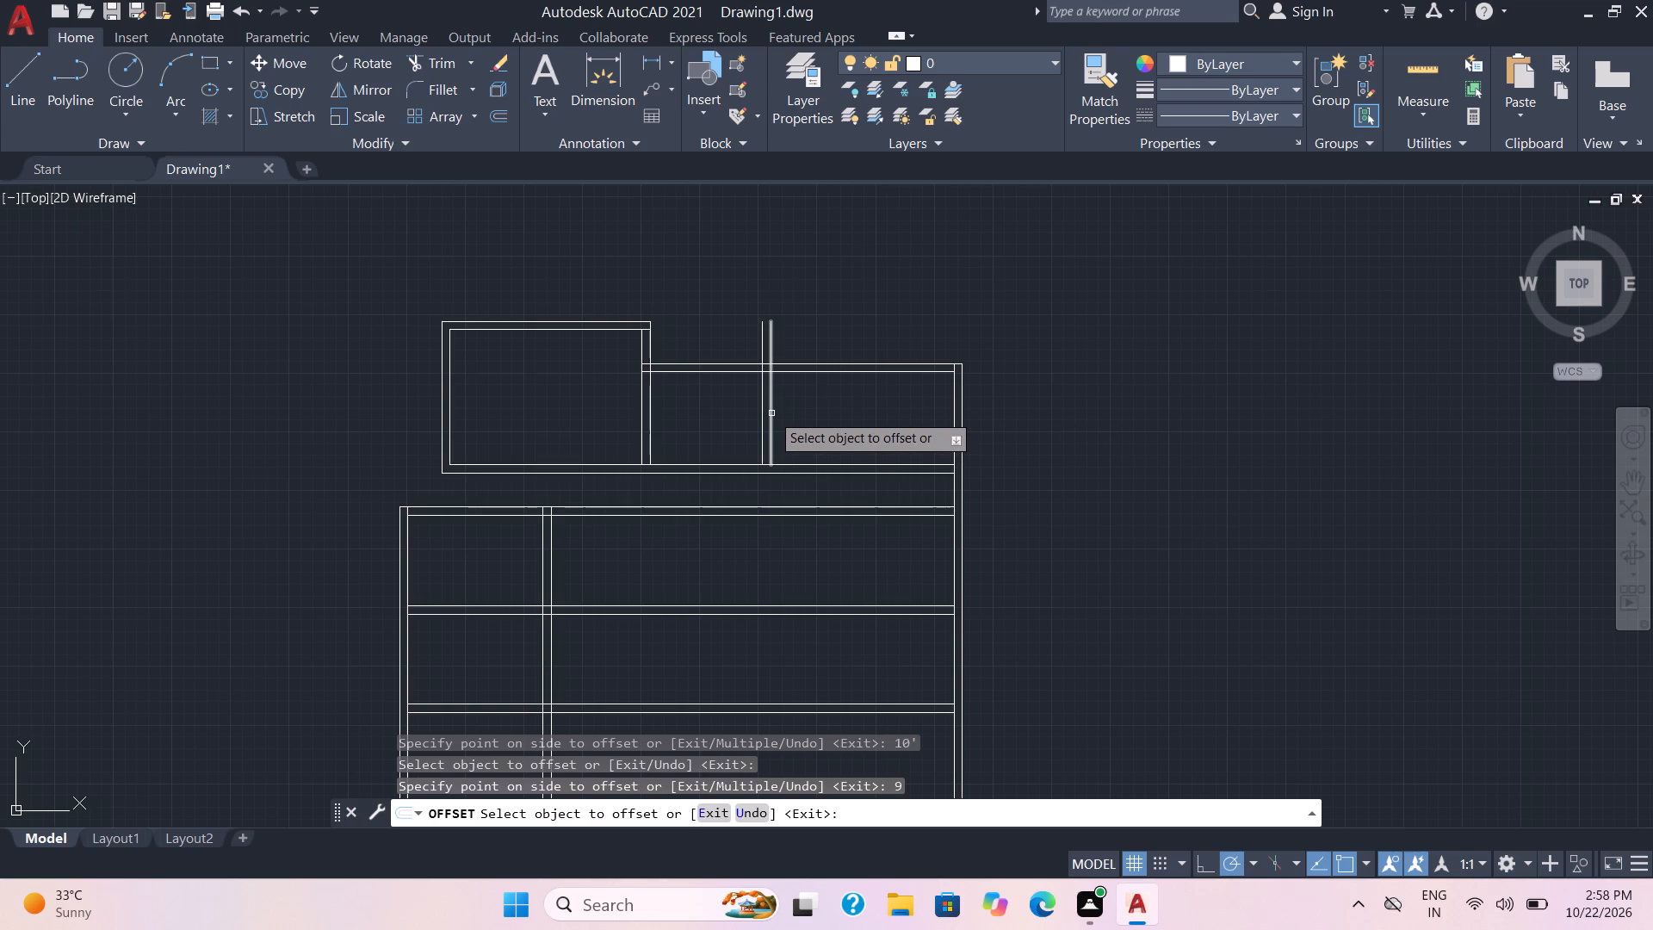
# Offset the new partition's right line 12' to the right, and offset that line another 9" for a second partition.
pyautogui.click(771, 413)
pyautogui.write("12'")
pyautogui.press('Return')
pyautogui.click(907, 417)
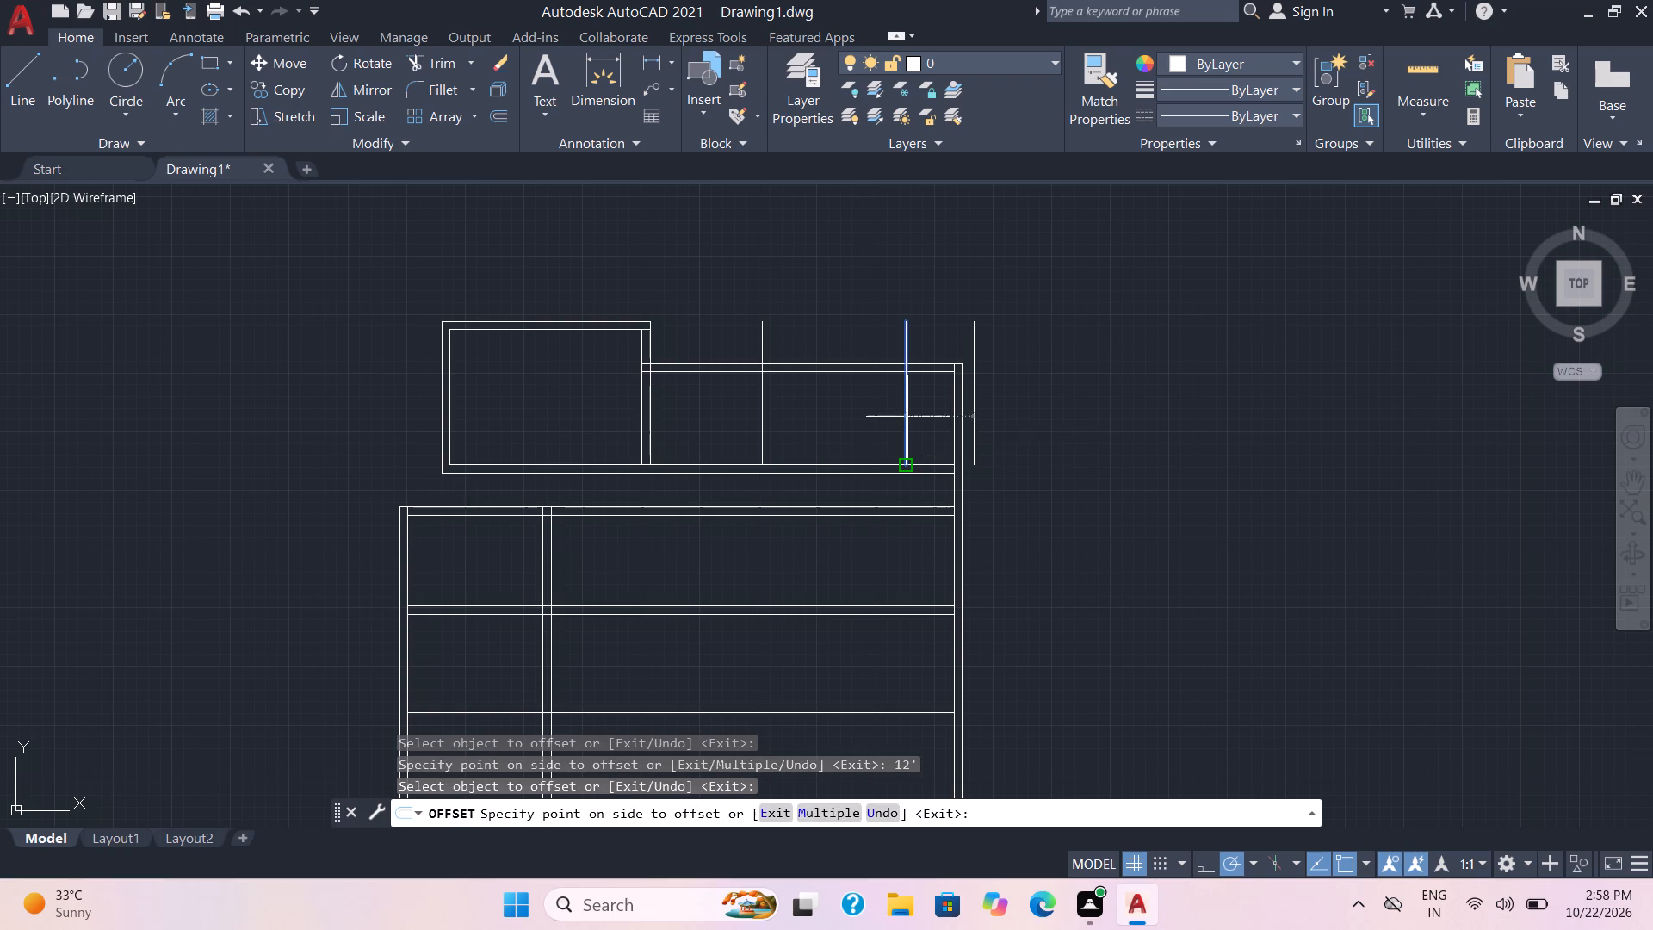
pyautogui.press('9')
pyautogui.press('Return')
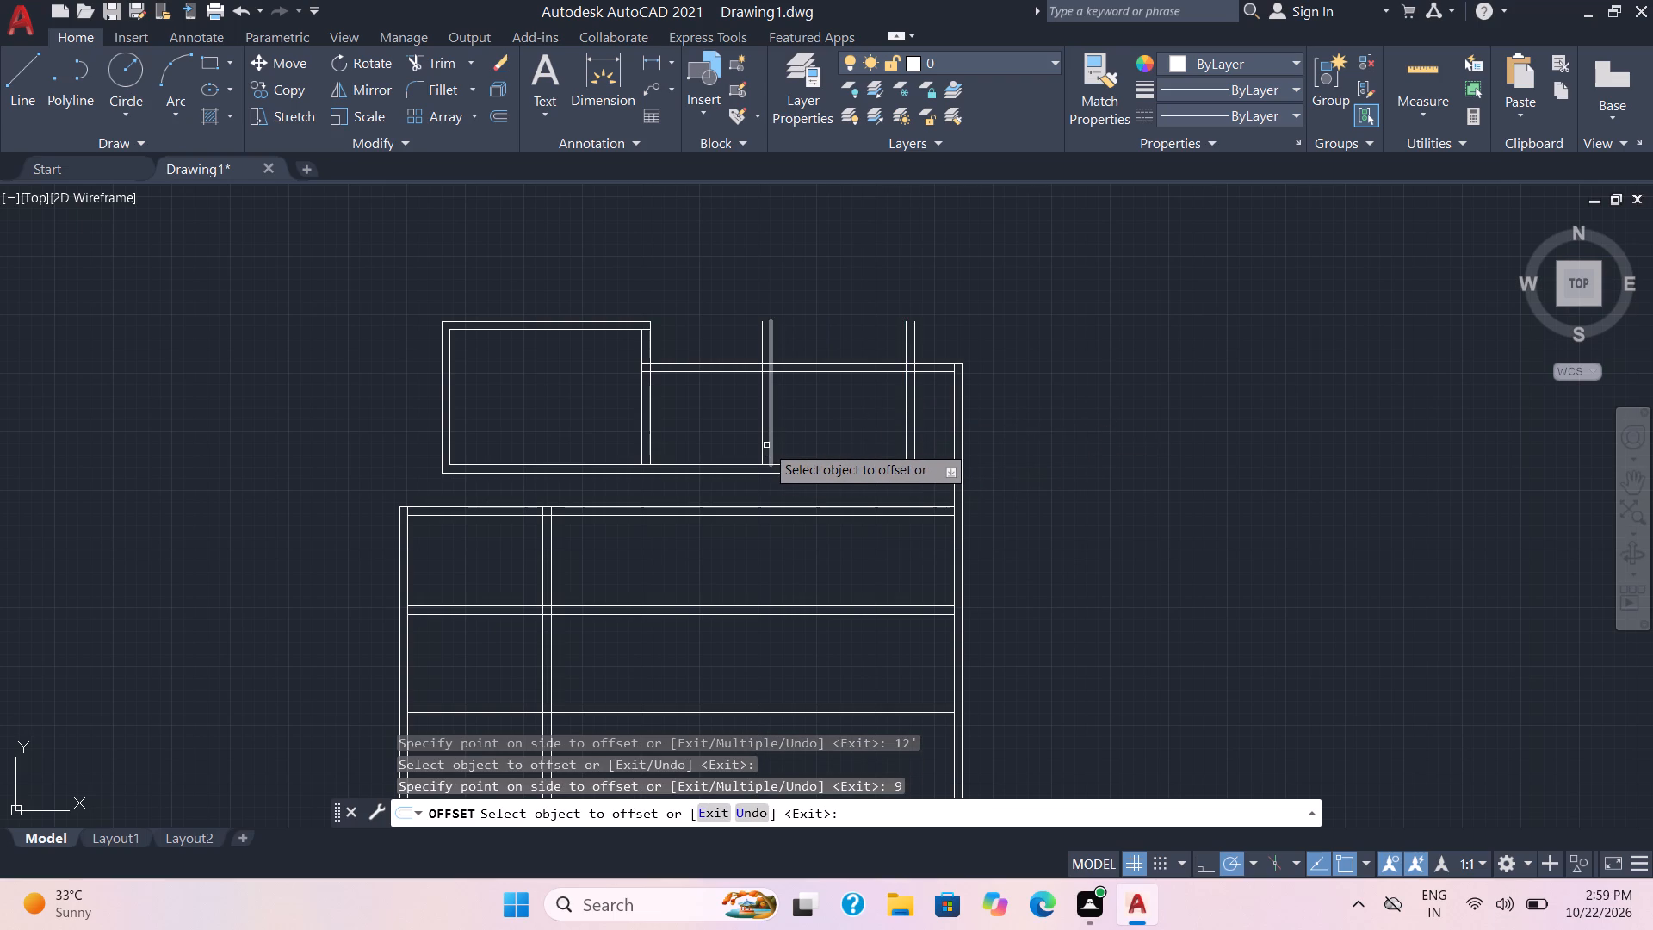
pyautogui.press('Escape')
# Trim the upper ends of both new partitions above the lowered top wall.
pyautogui.write('tr')
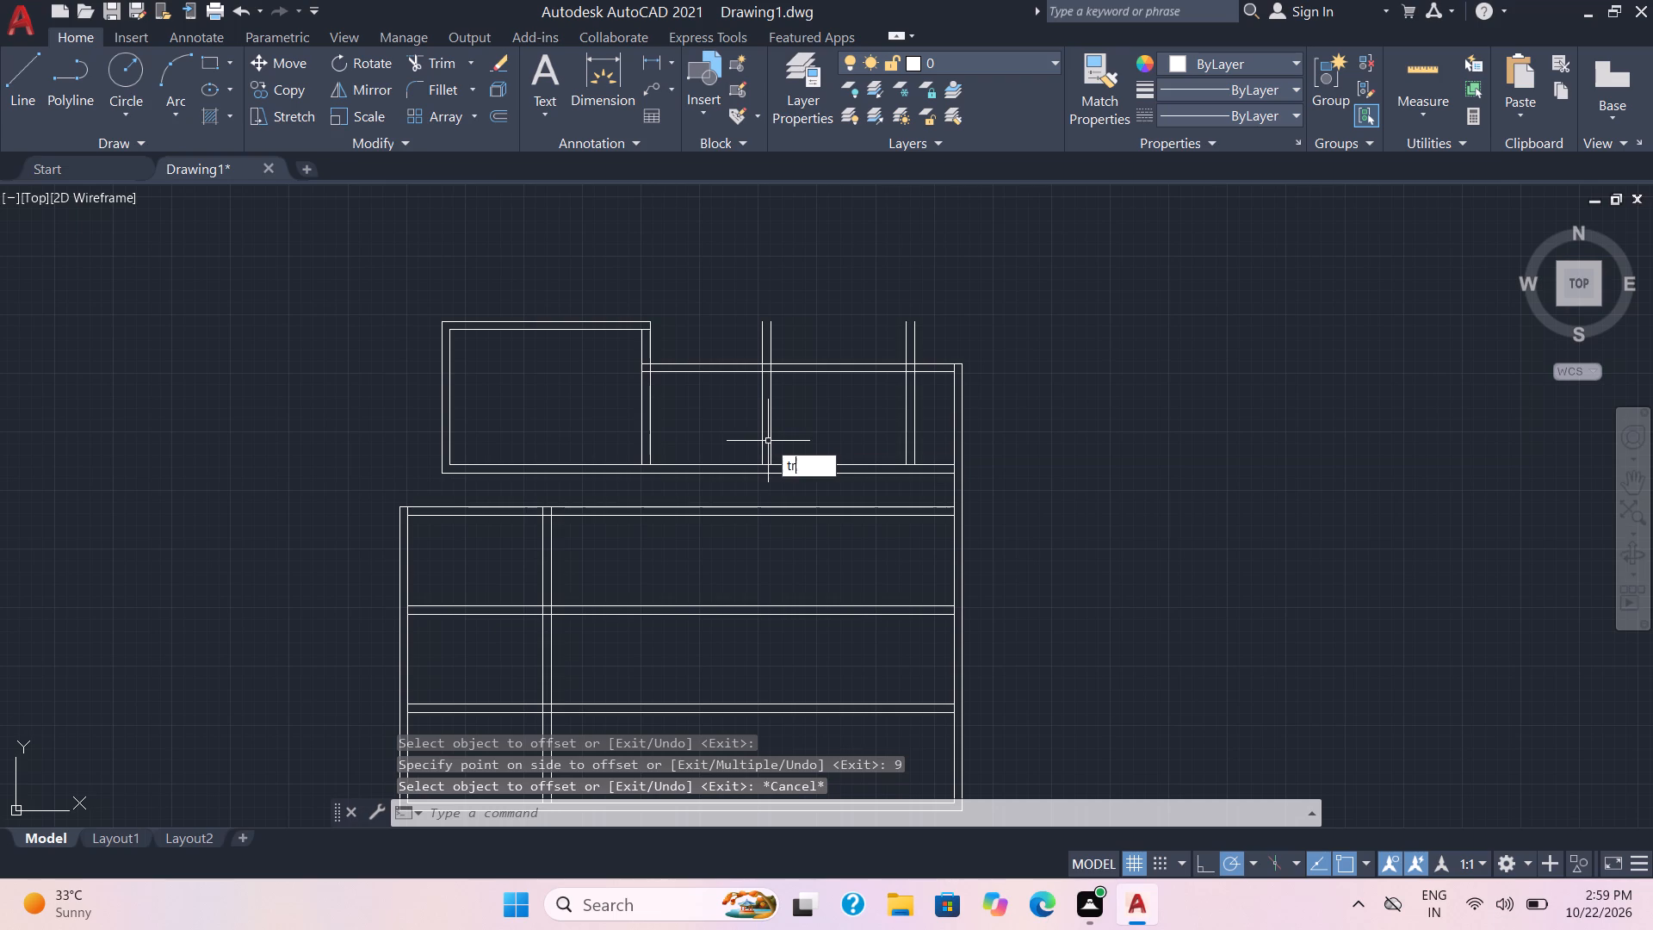
pyautogui.press('Return')
pyautogui.click(746, 351)
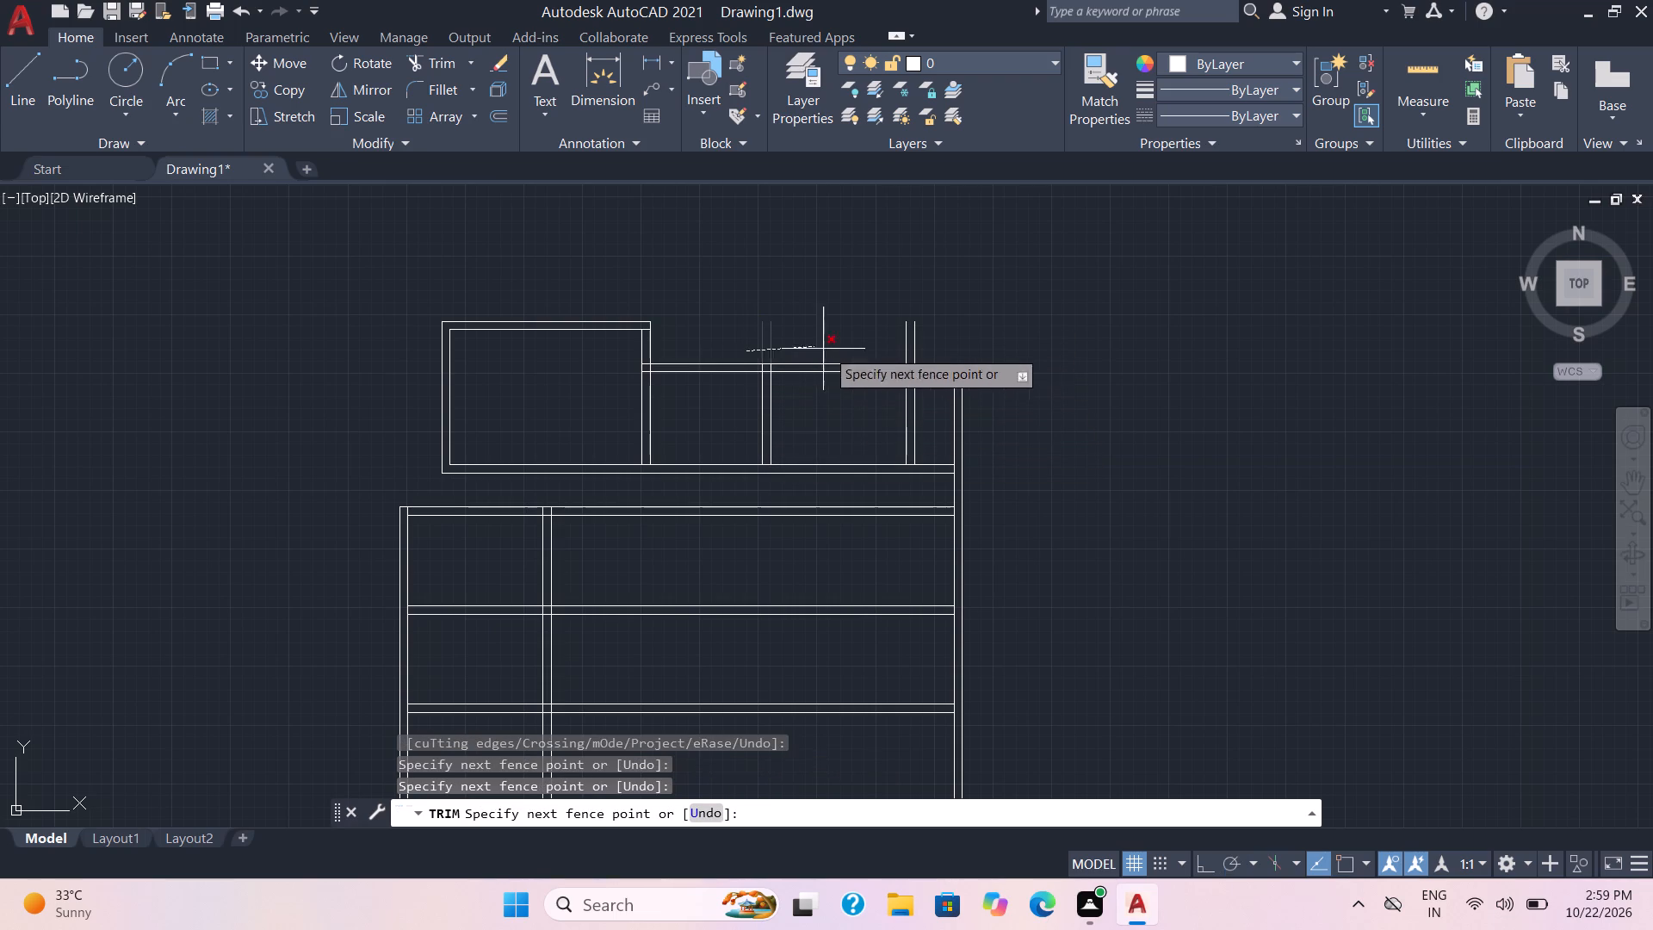
pyautogui.click(941, 340)
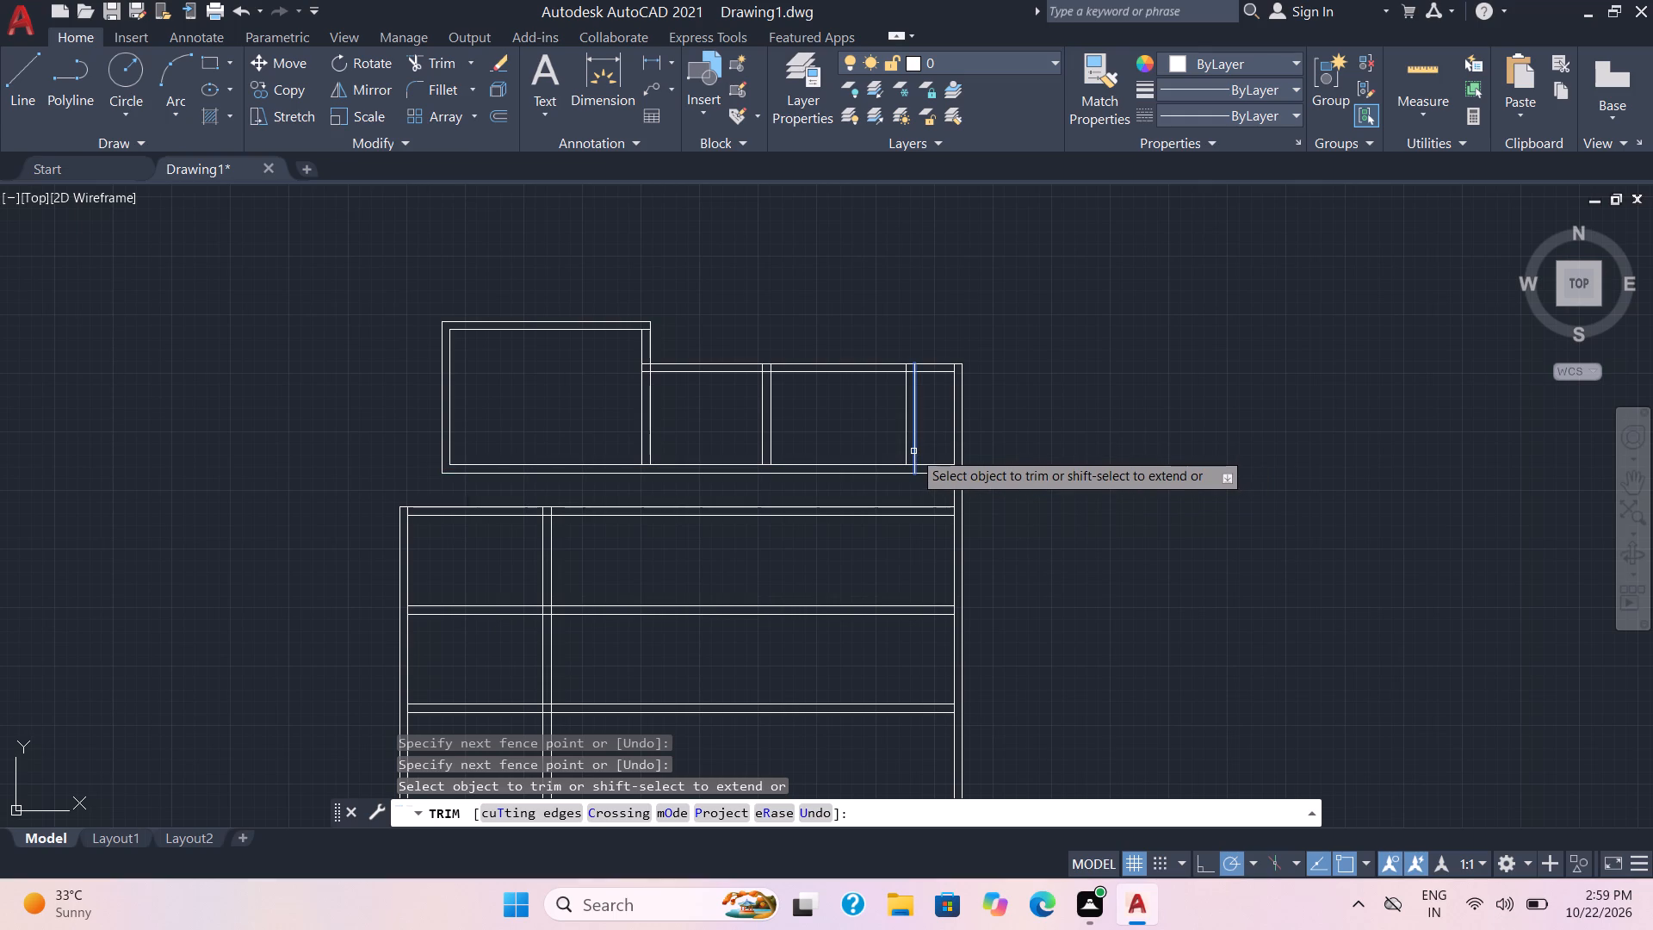
# Extend the rightmost partition's right line down to the lower section's outer top wall line, and that wall line to the outer right wall line.
pyautogui.keyDown('shift'); pyautogui.click(913, 451); pyautogui.keyUp('shift')
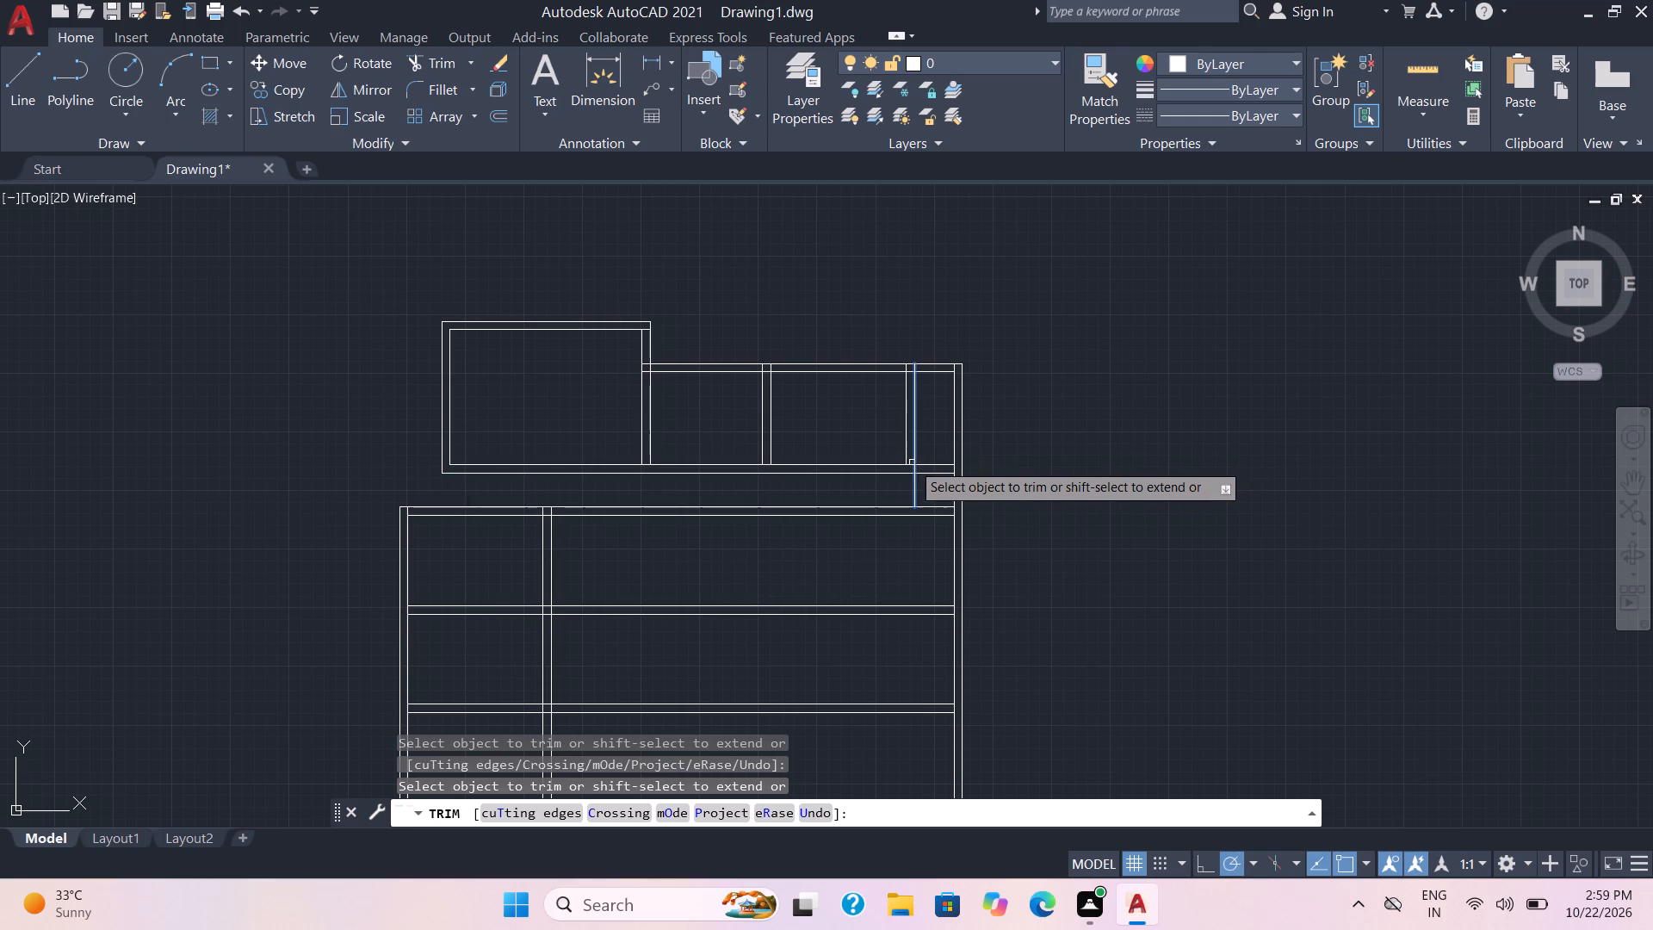
pyautogui.keyDown('shift'); pyautogui.click(915, 462); pyautogui.keyUp('shift')
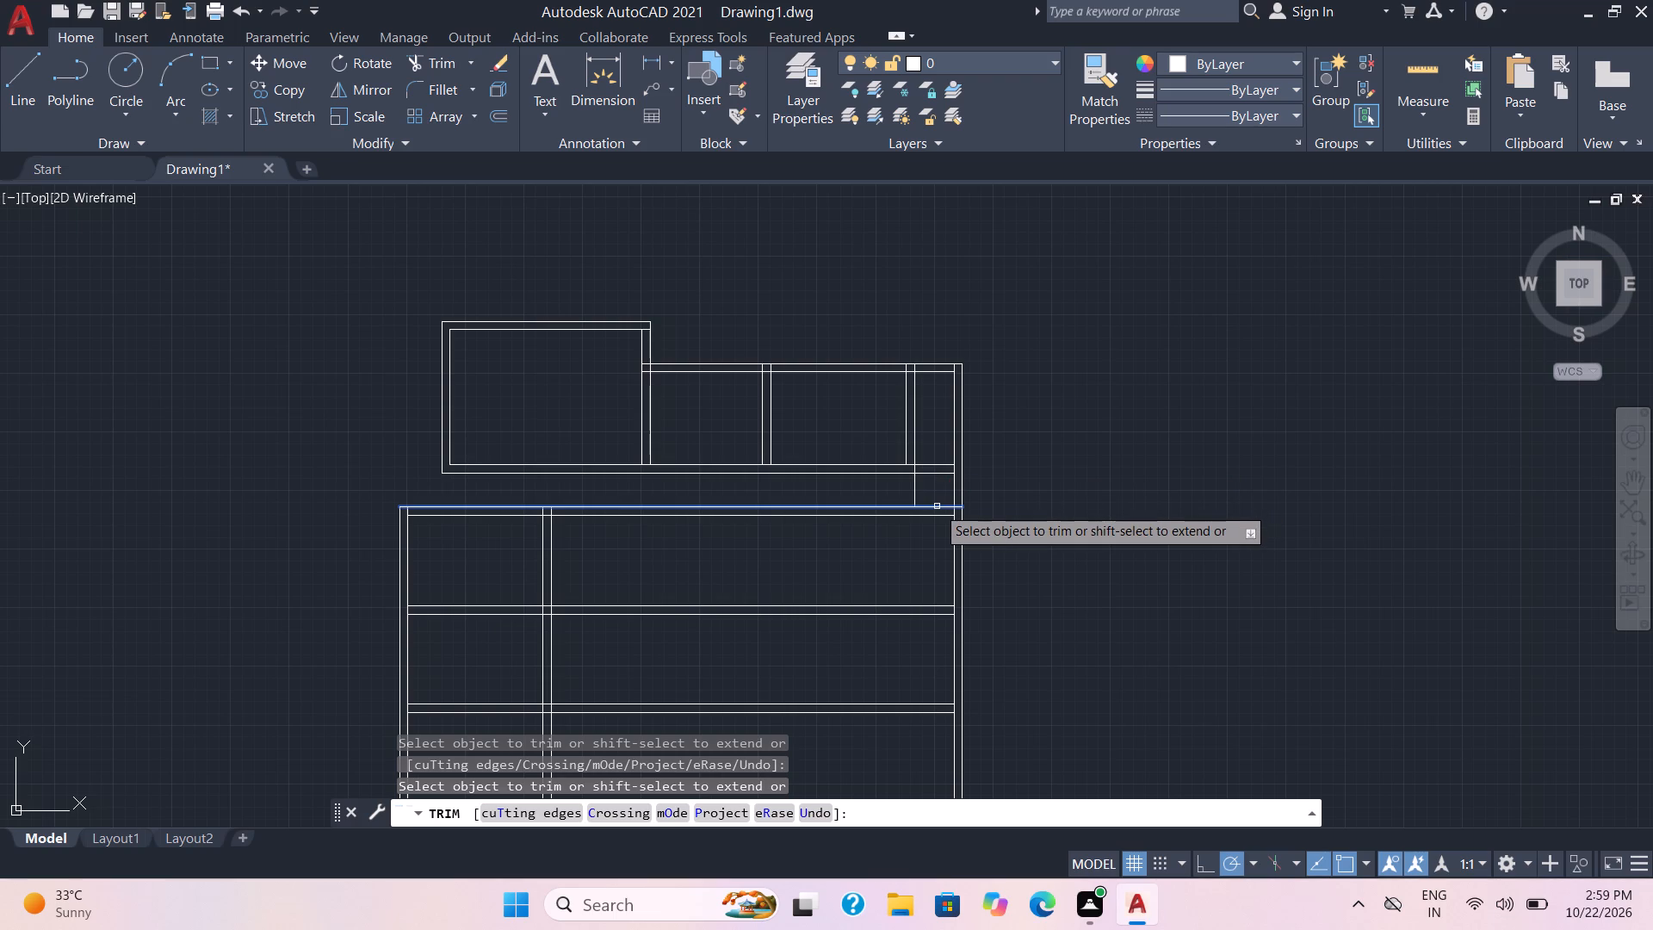
pyautogui.keyDown('shift'); pyautogui.click(937, 506); pyautogui.keyUp('shift')
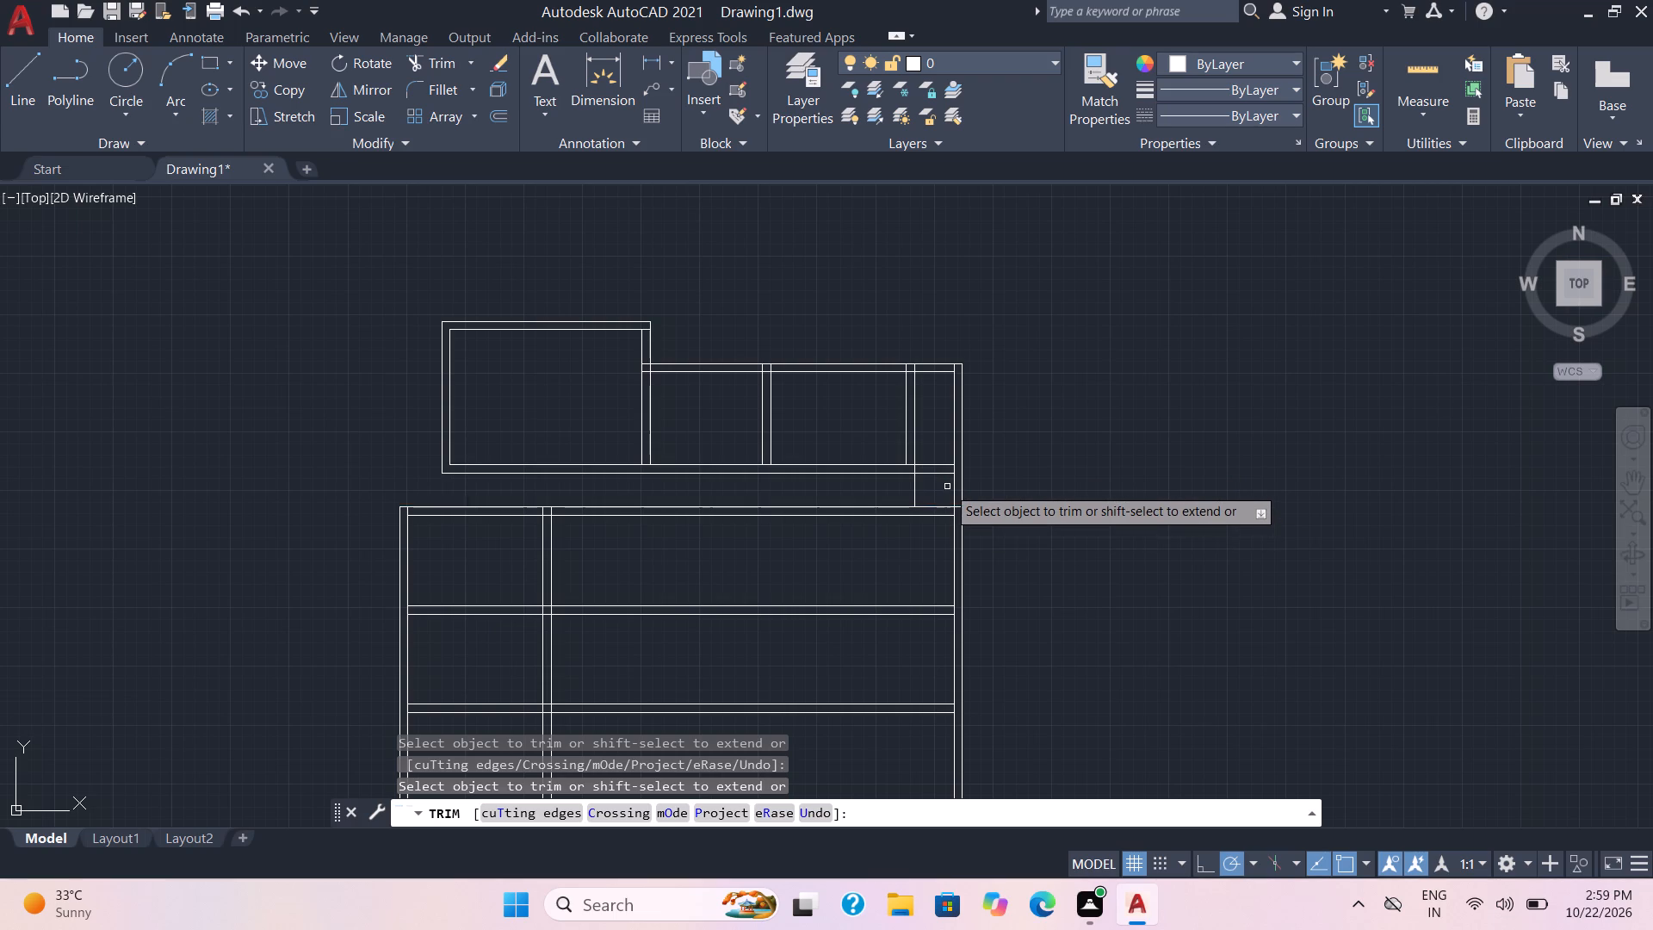
# Trim the top section's horizontal wall lines right of the rightmost partition, and remove the right wall lines above the lower section.
pyautogui.click(947, 487)
pyautogui.click(939, 349)
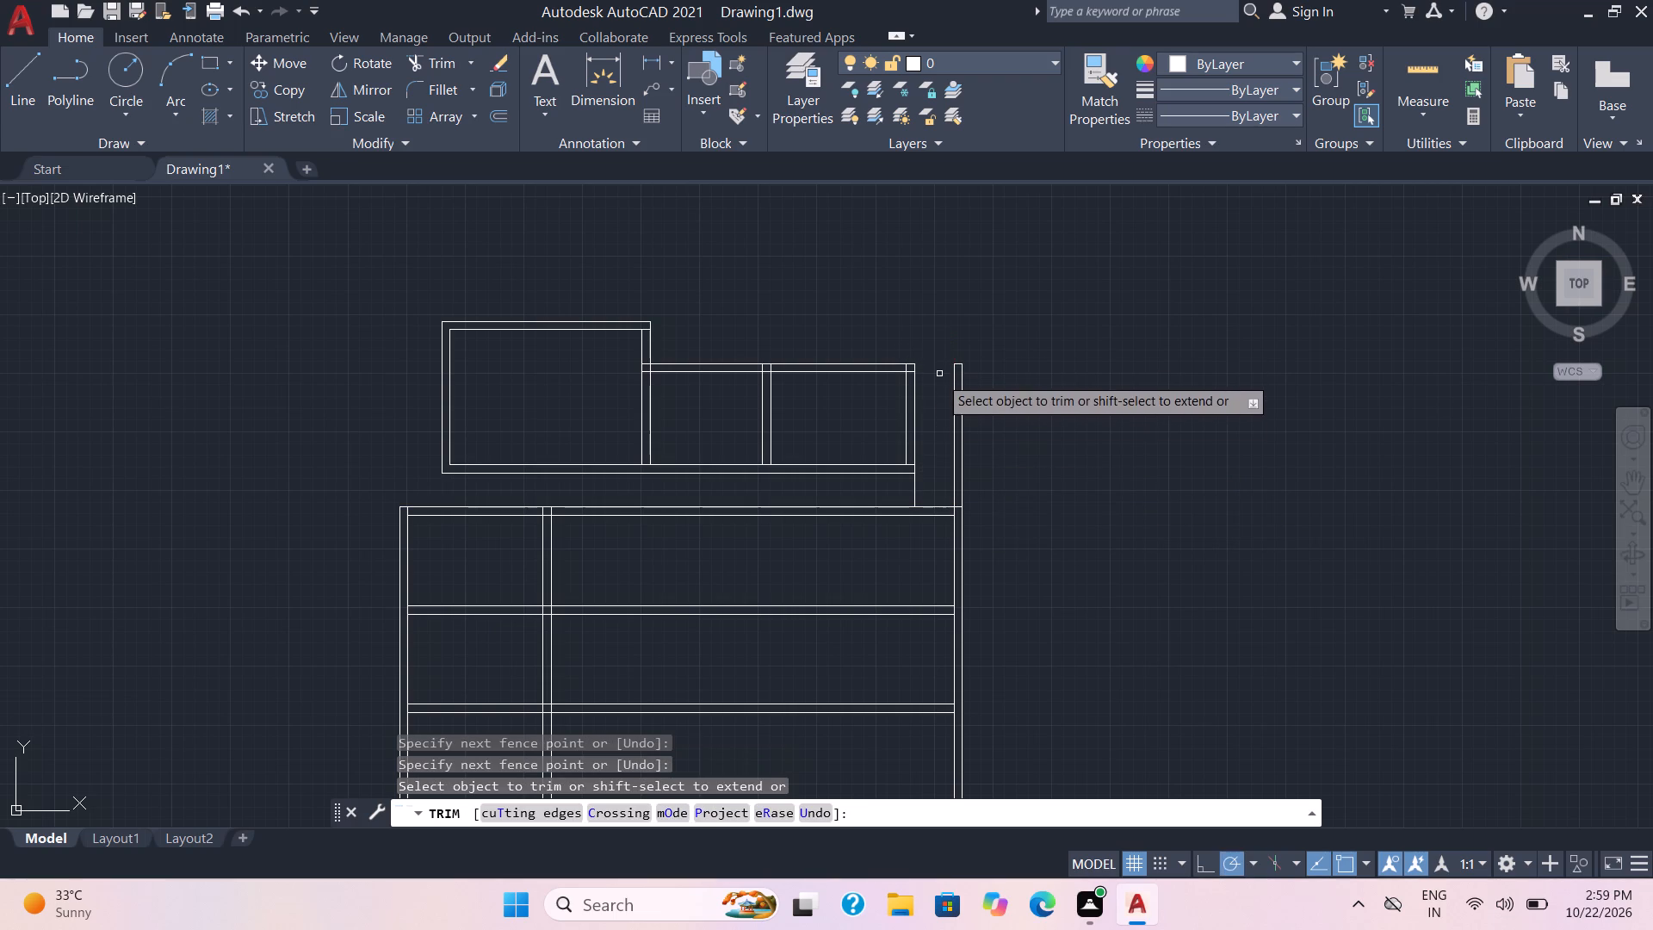
pyautogui.moveTo(939, 425); pyautogui.dragTo(955, 424)
pyautogui.click(971, 416)
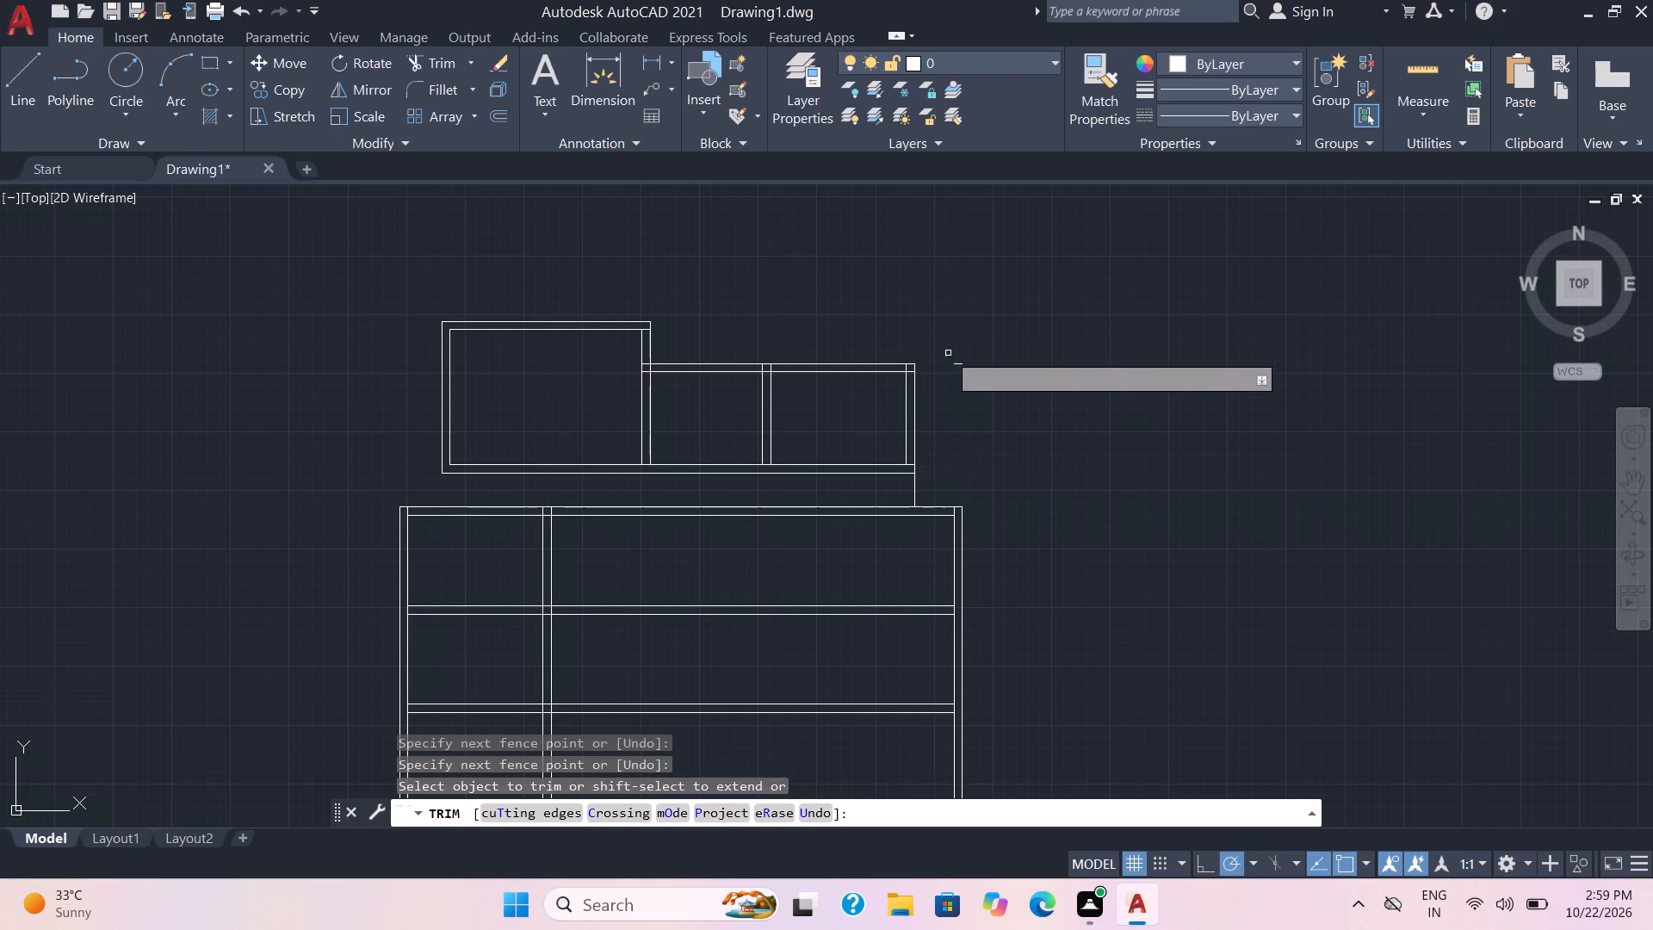
pyautogui.click(960, 366)
# Extend both lines of the middle partition down to the lower section's outer top wall line.
pyautogui.moveTo(1028, 488); pyautogui.dragTo(1050, 321, button='middle')
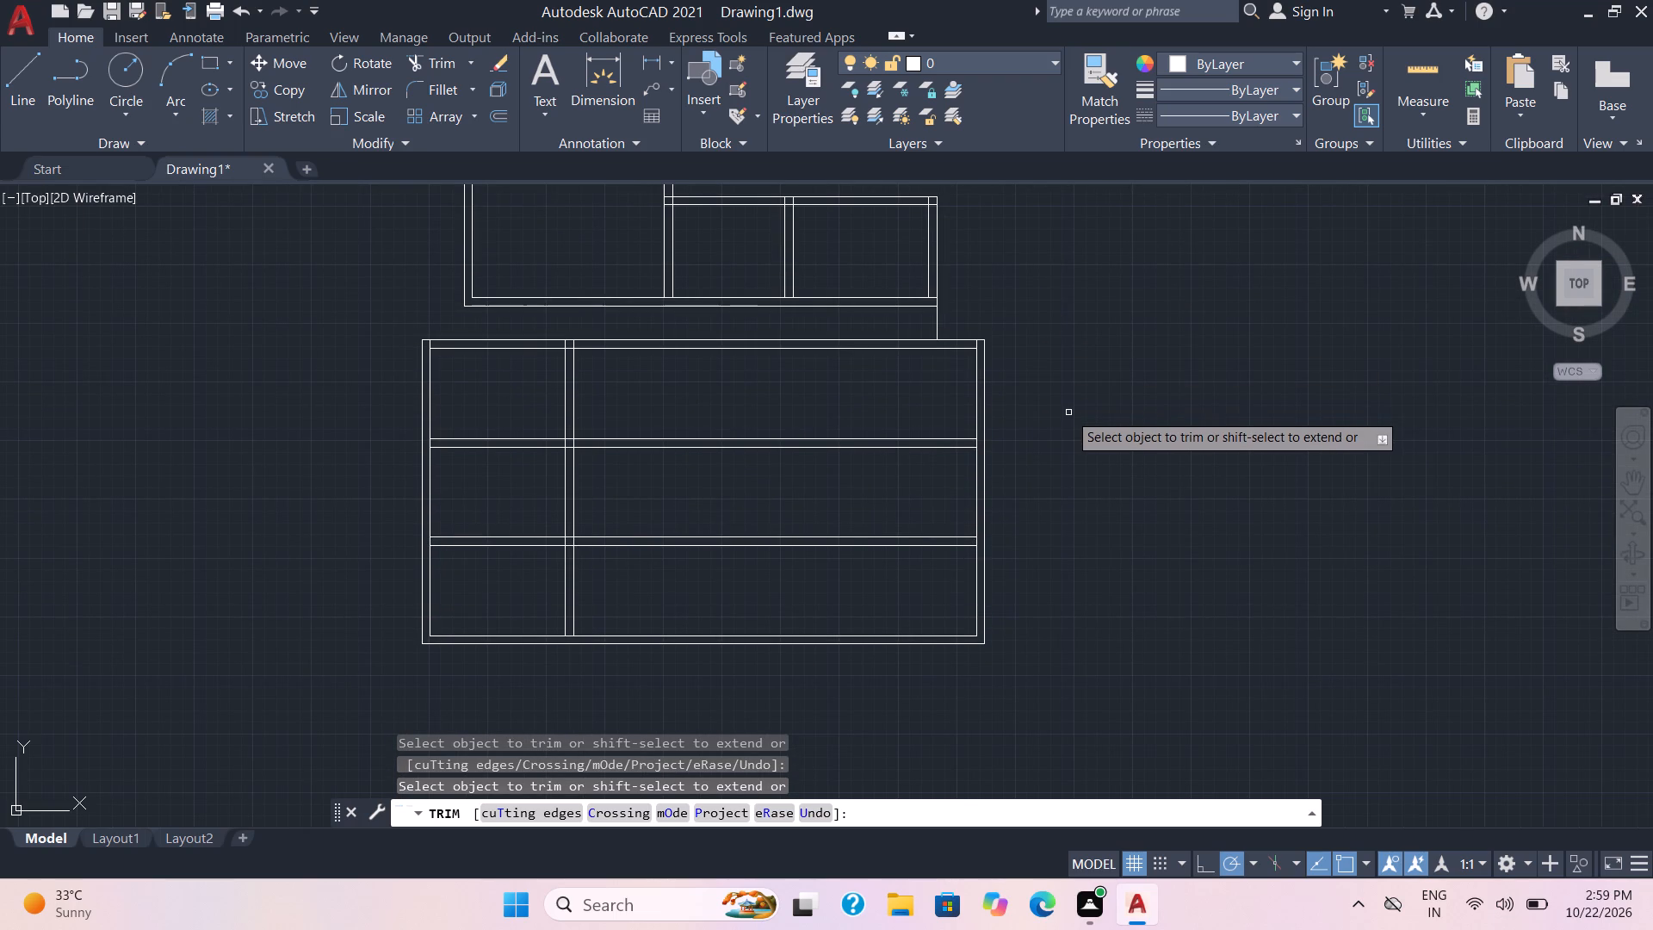
pyautogui.keyDown('shift'); pyautogui.click(795, 284); pyautogui.keyUp('shift')
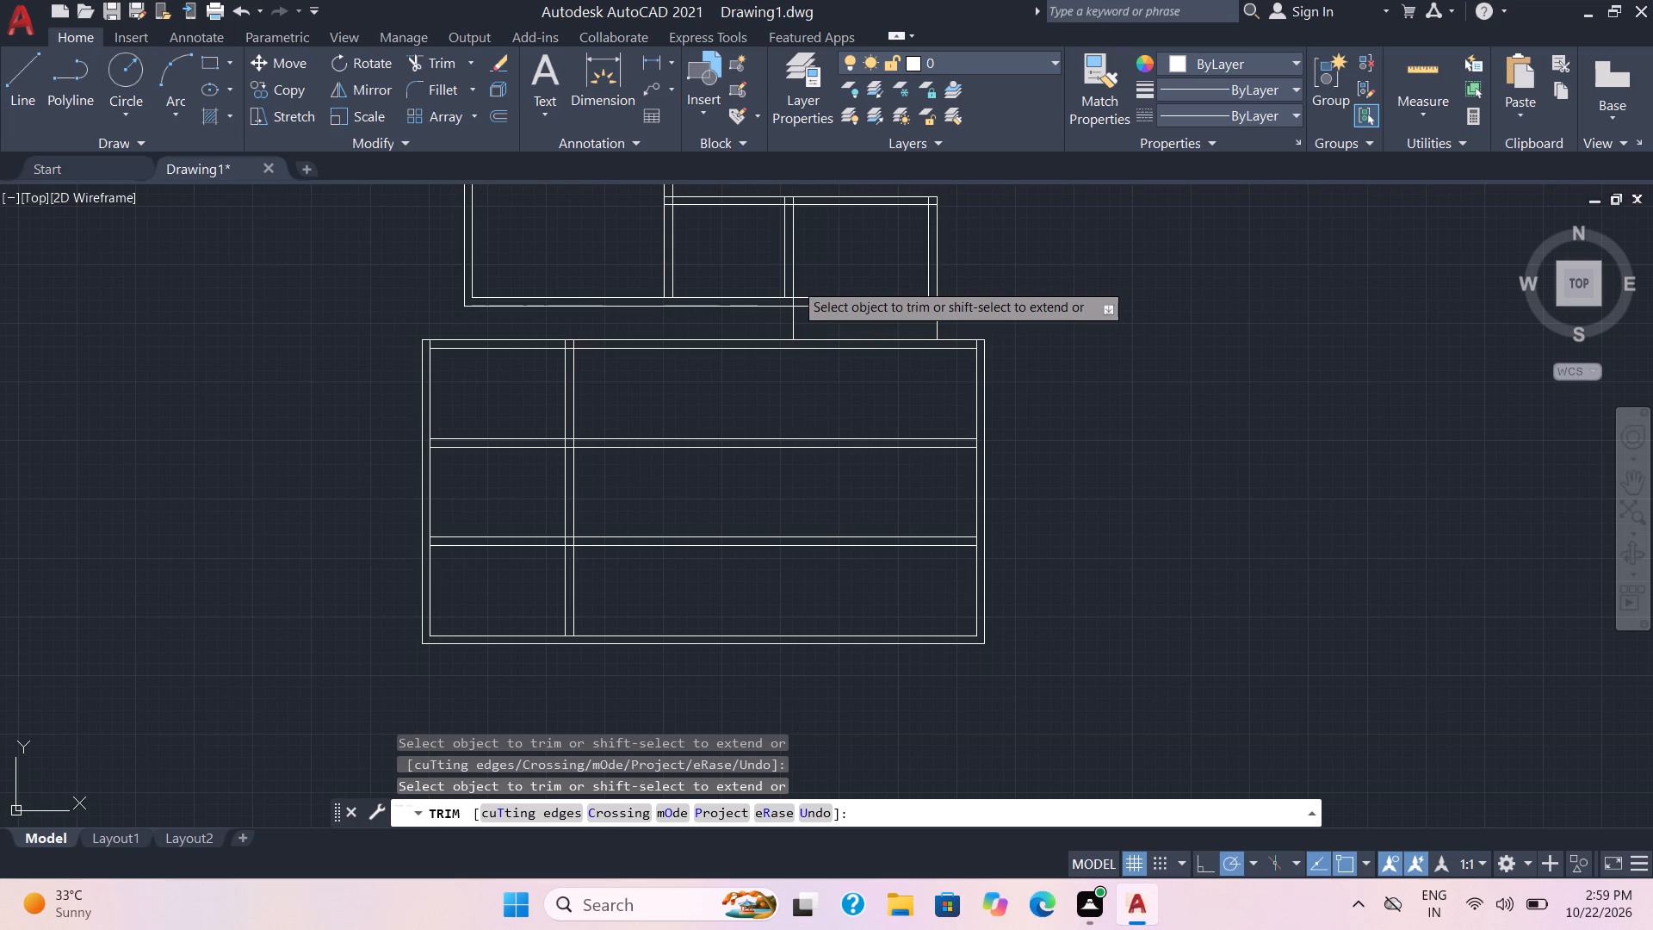
pyautogui.keyDown('shift'); pyautogui.click(795, 282); pyautogui.keyUp('shift')
pyautogui.keyDown('shift'); pyautogui.click(783, 277); pyautogui.keyUp('shift')
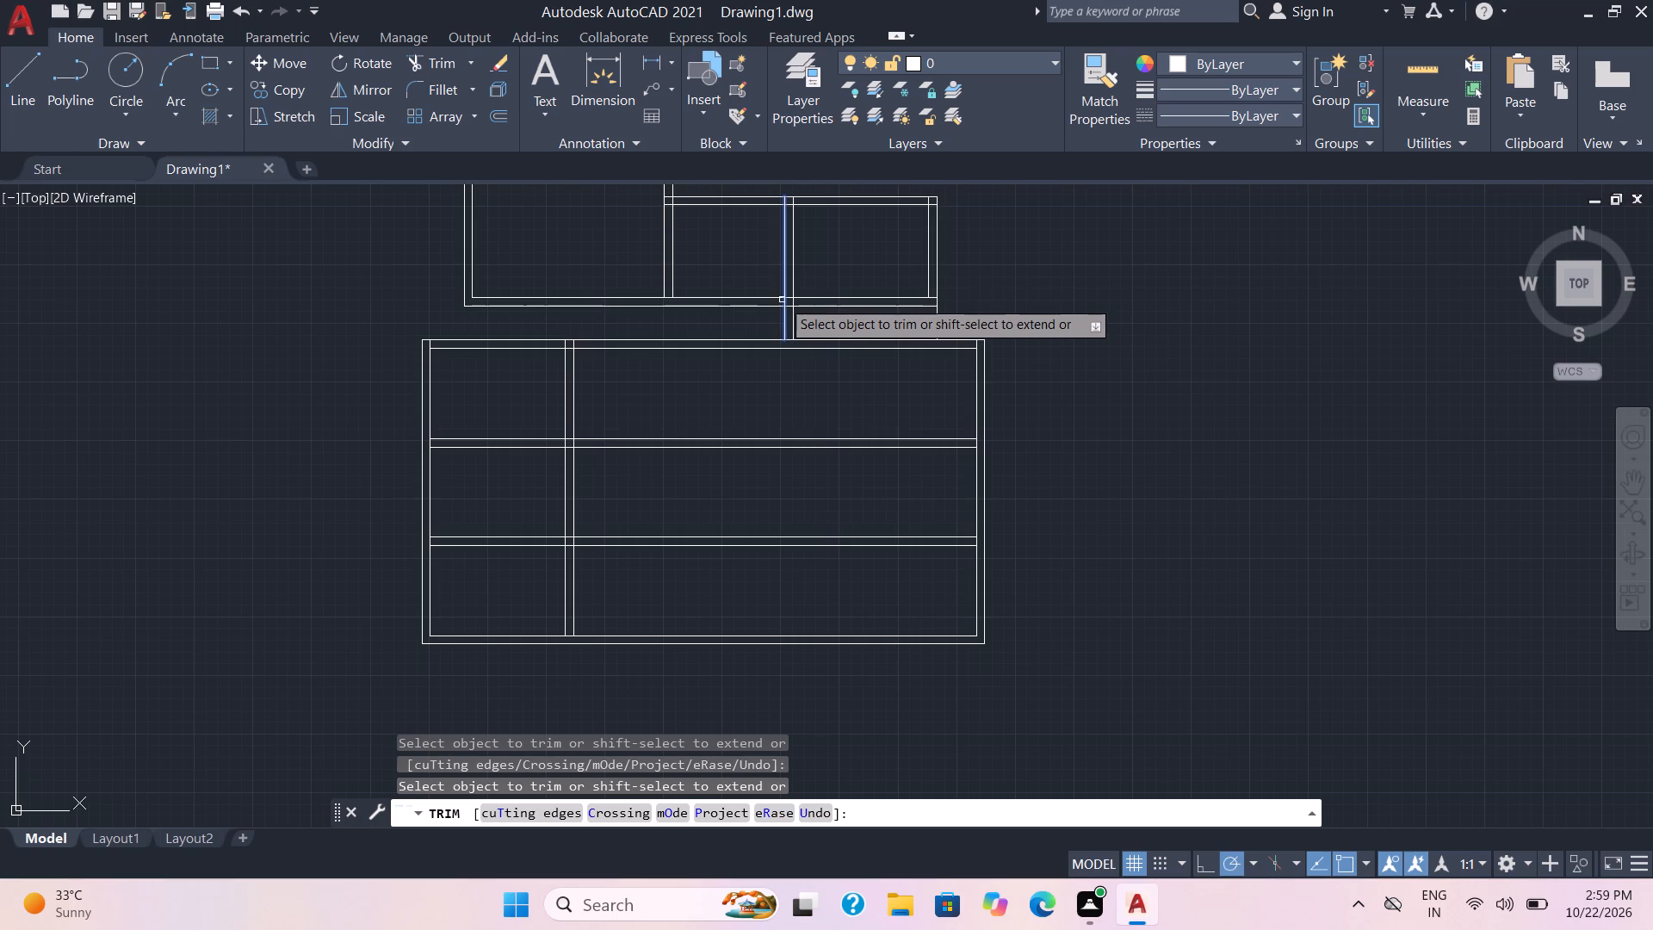
pyautogui.keyDown('shift'); pyautogui.click(783, 291); pyautogui.keyUp('shift')
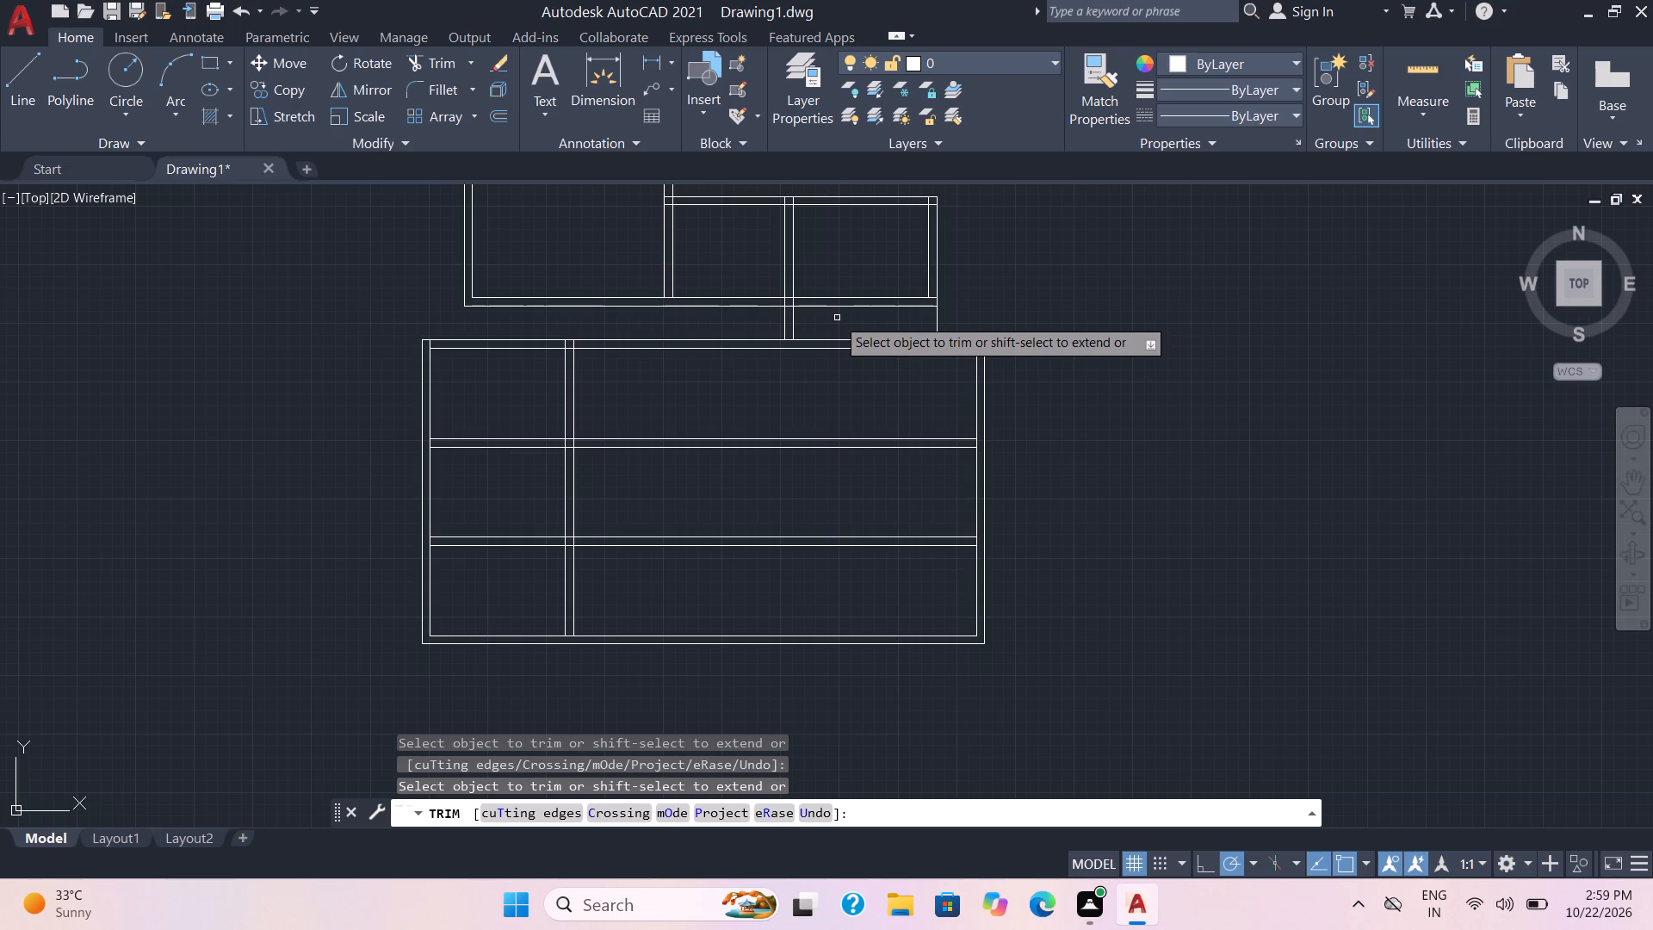
# Trim the top section's bottom wall lines between the middle and rightmost partitions.
pyautogui.click(837, 318)
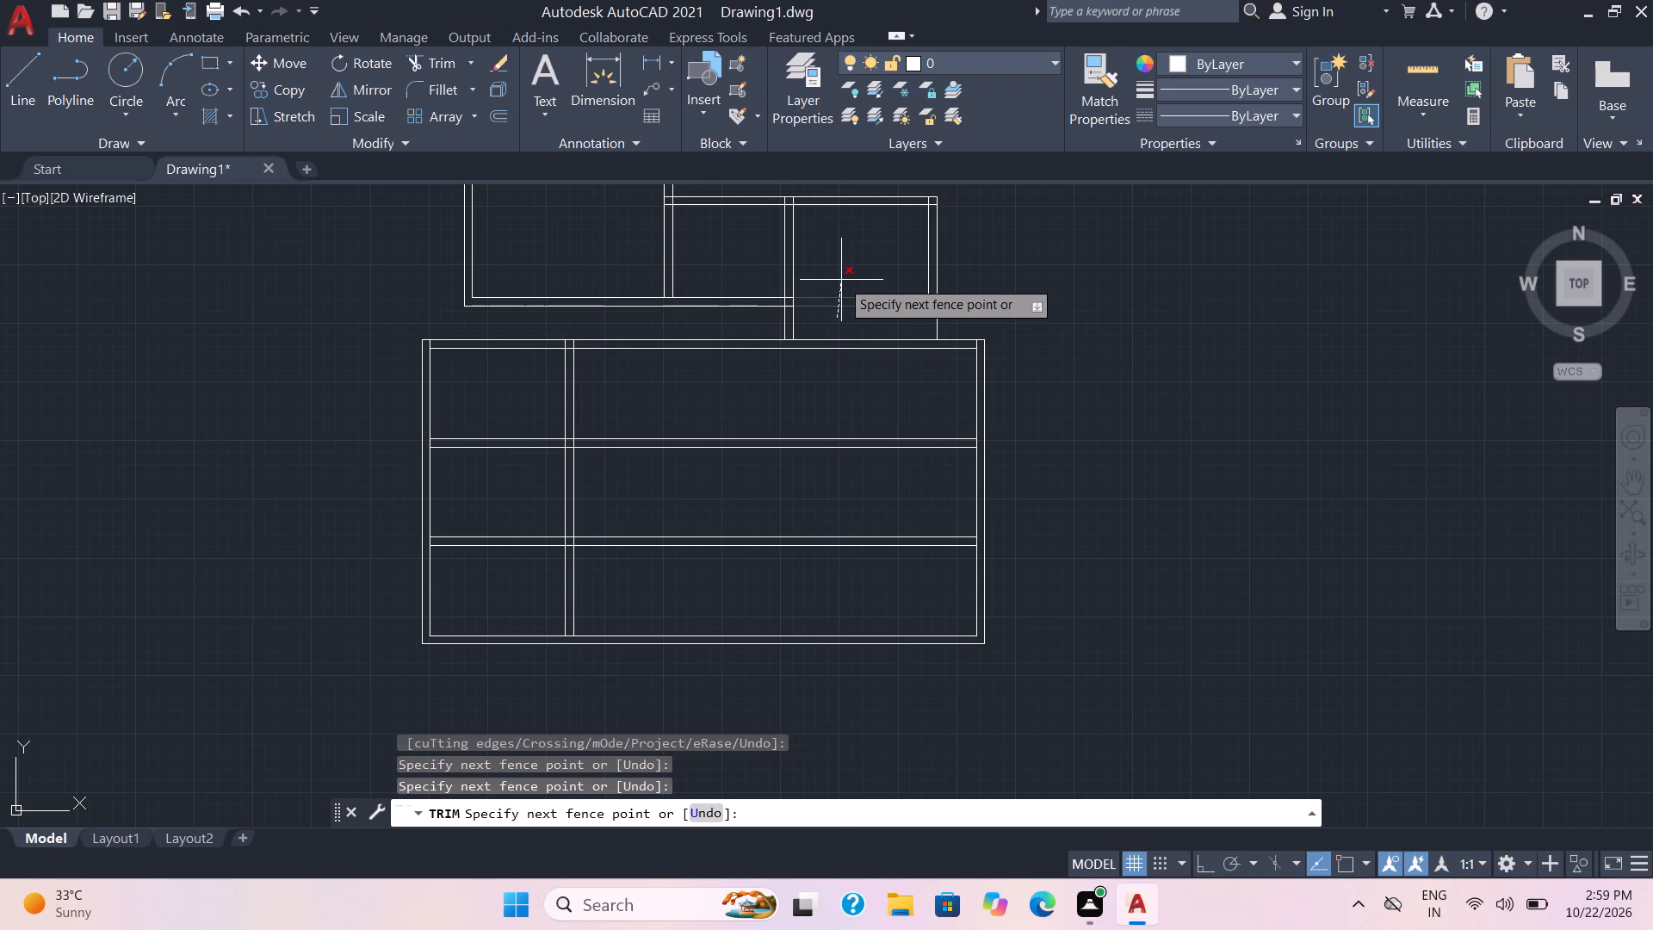
pyautogui.click(841, 280)
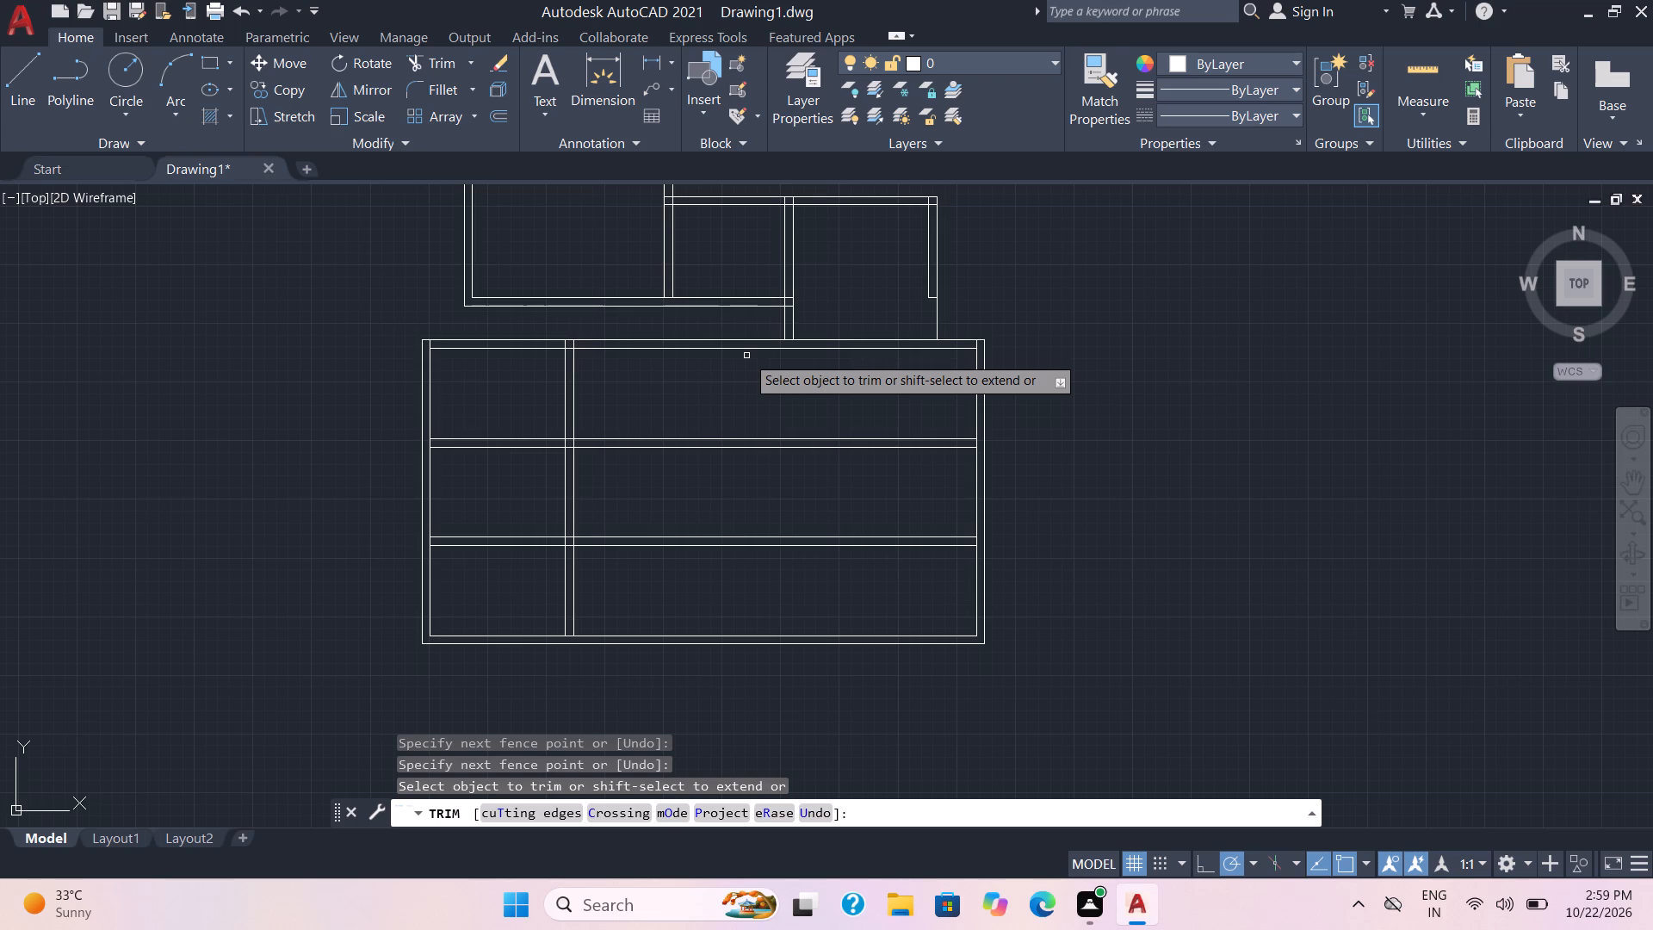
# Extend the middle partition's right line down to the lower section's inner top wall line.
pyautogui.keyDown('shift'); pyautogui.click(794, 324); pyautogui.keyUp('shift')
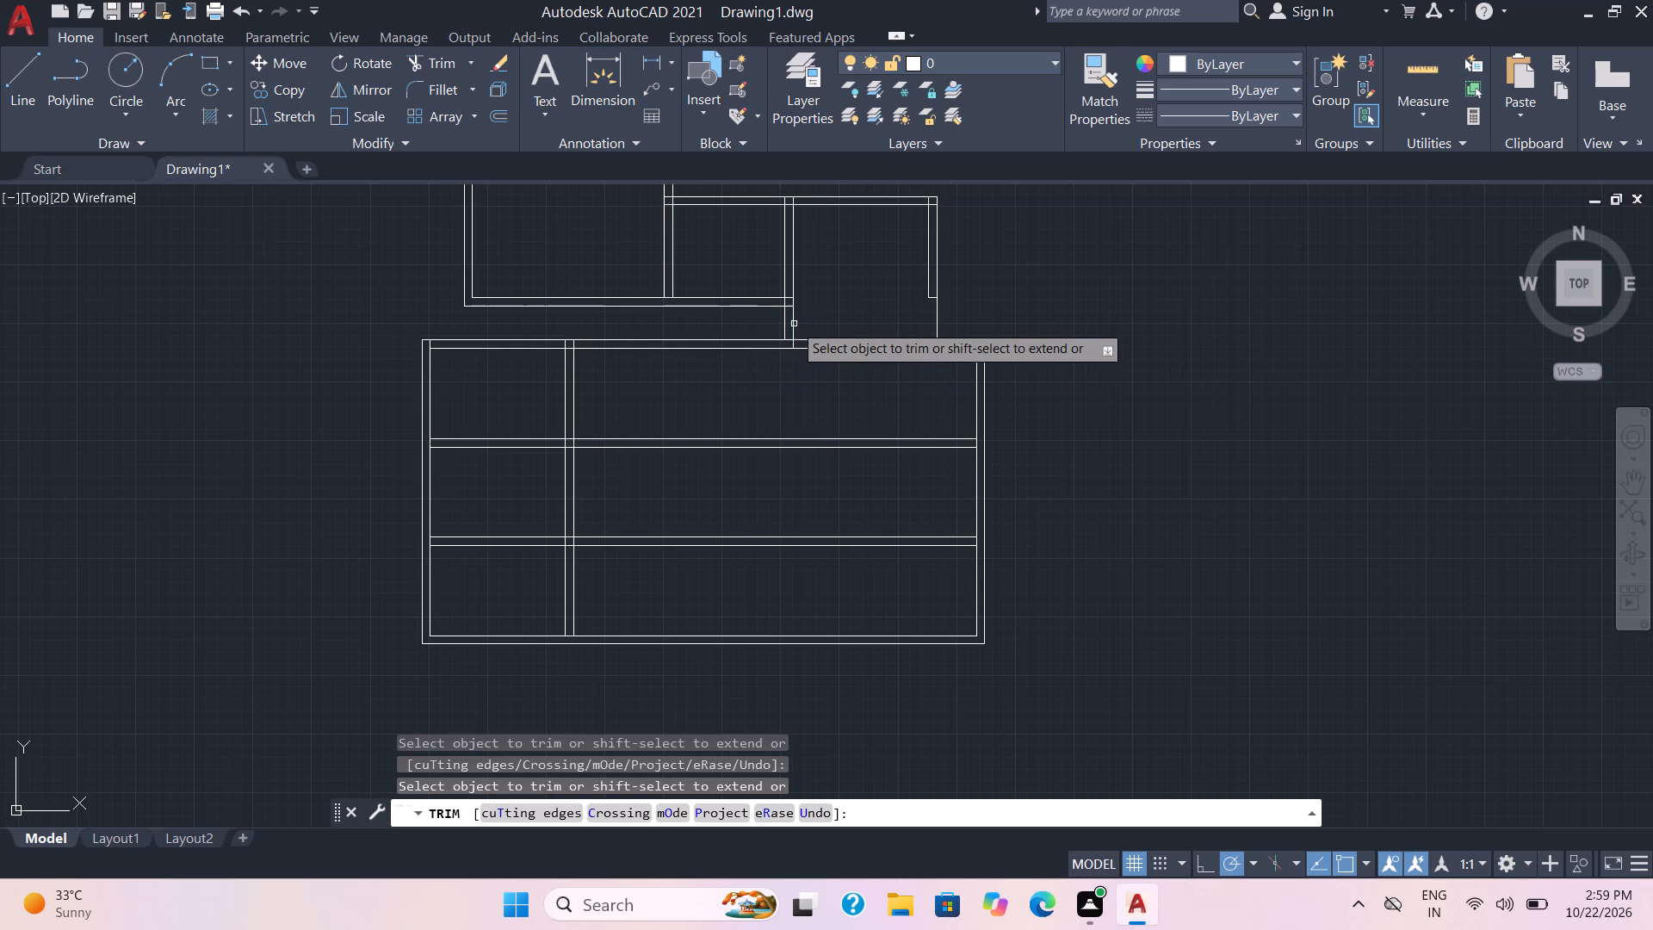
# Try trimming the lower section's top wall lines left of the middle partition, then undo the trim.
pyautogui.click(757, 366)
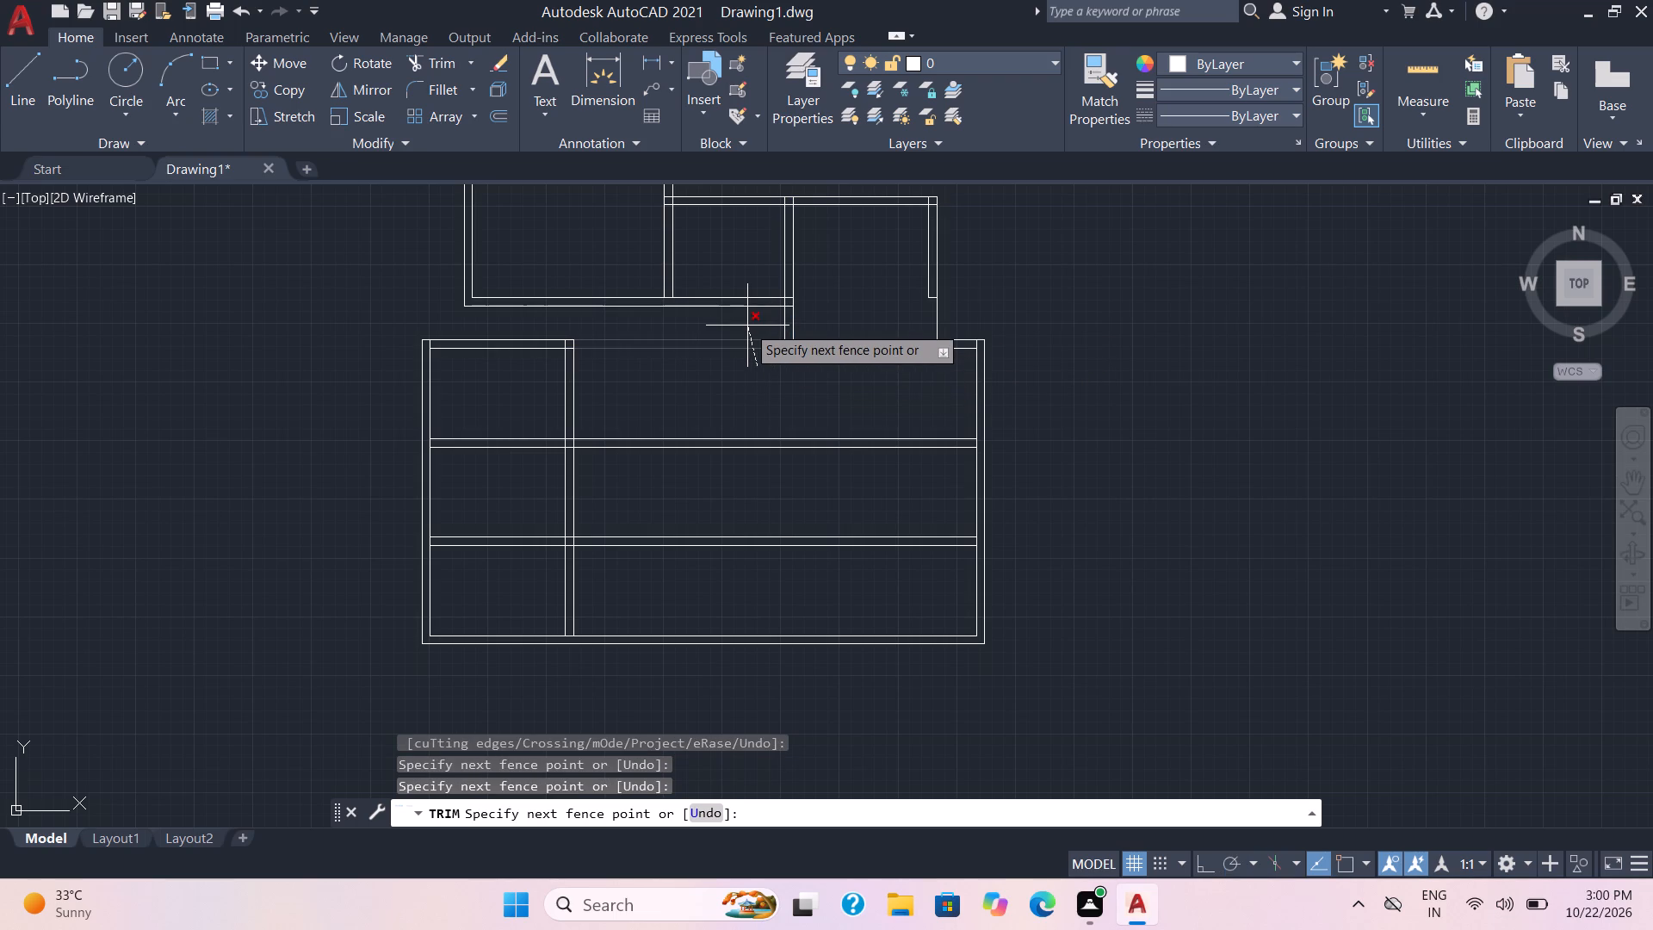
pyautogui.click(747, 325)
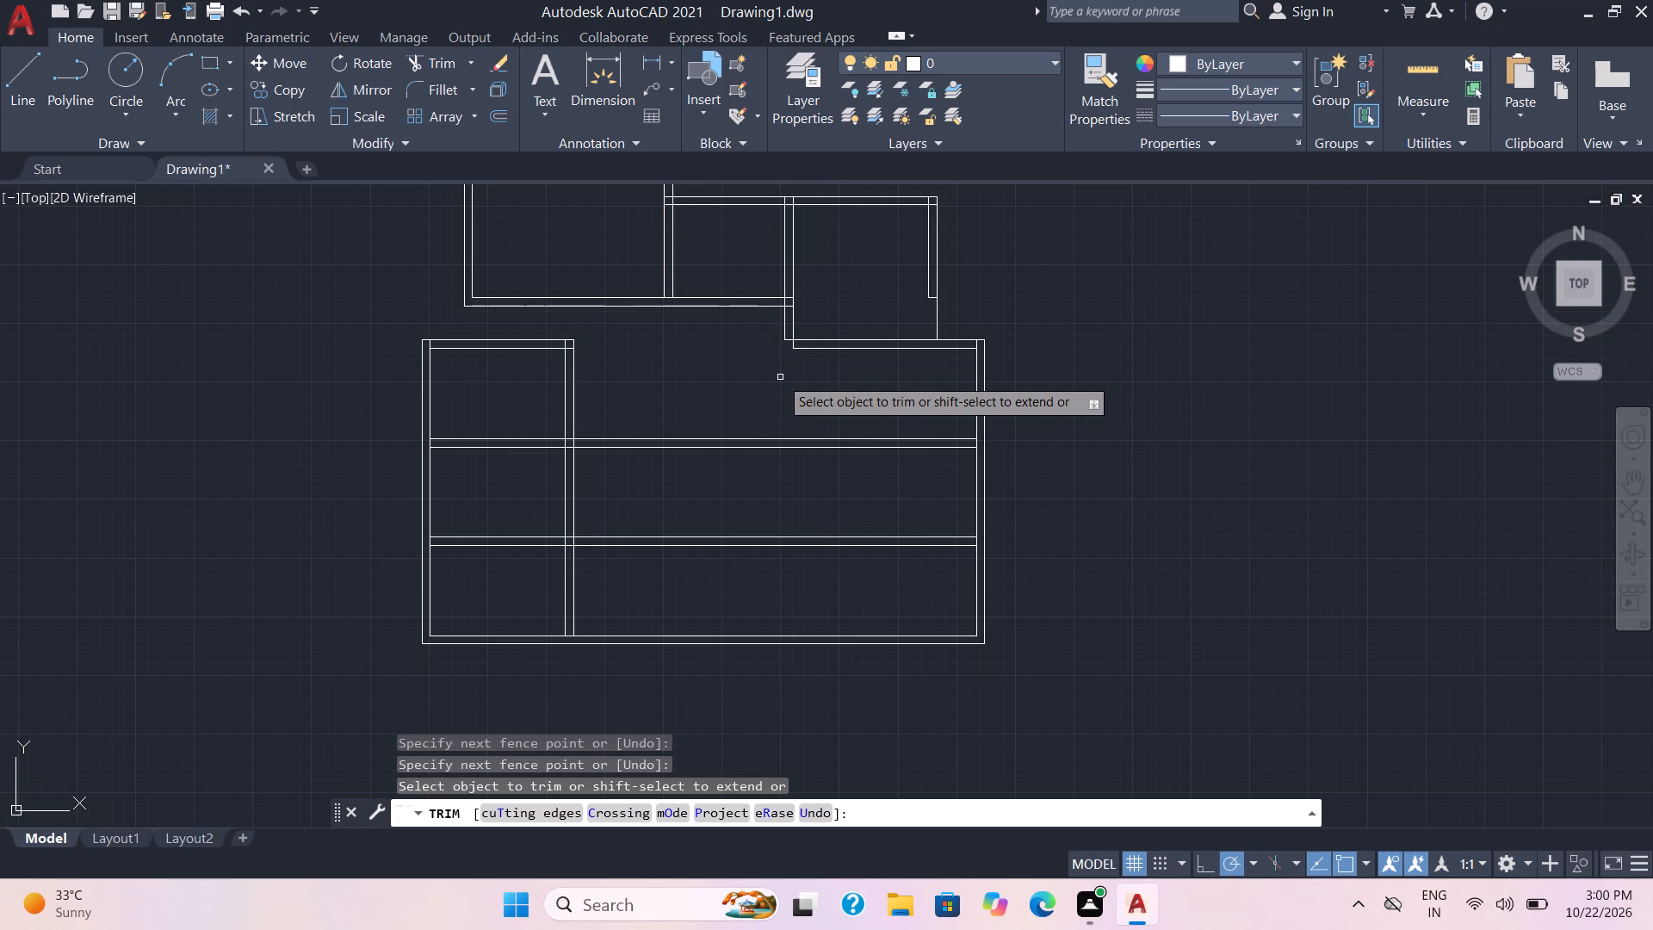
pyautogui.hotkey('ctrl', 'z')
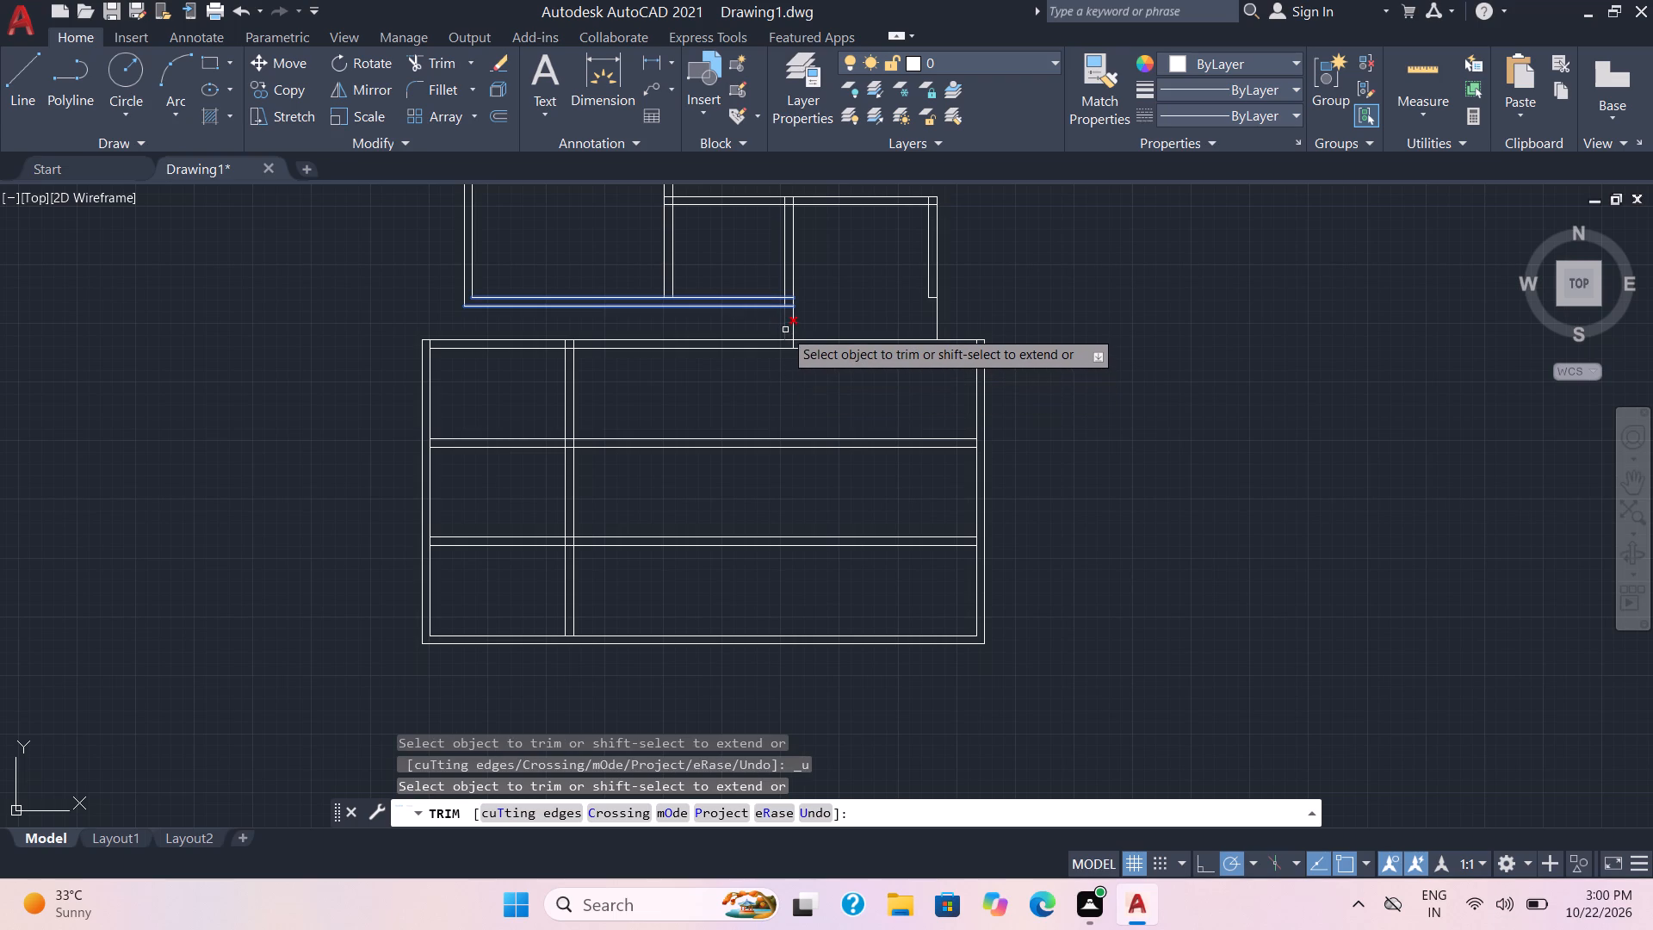
# Extend the middle partition's left line to the lower section's inner top wall line, and trim the top wall between it and the lower-left partition.
pyautogui.keyDown('shift'); pyautogui.click(784, 330); pyautogui.keyUp('shift')
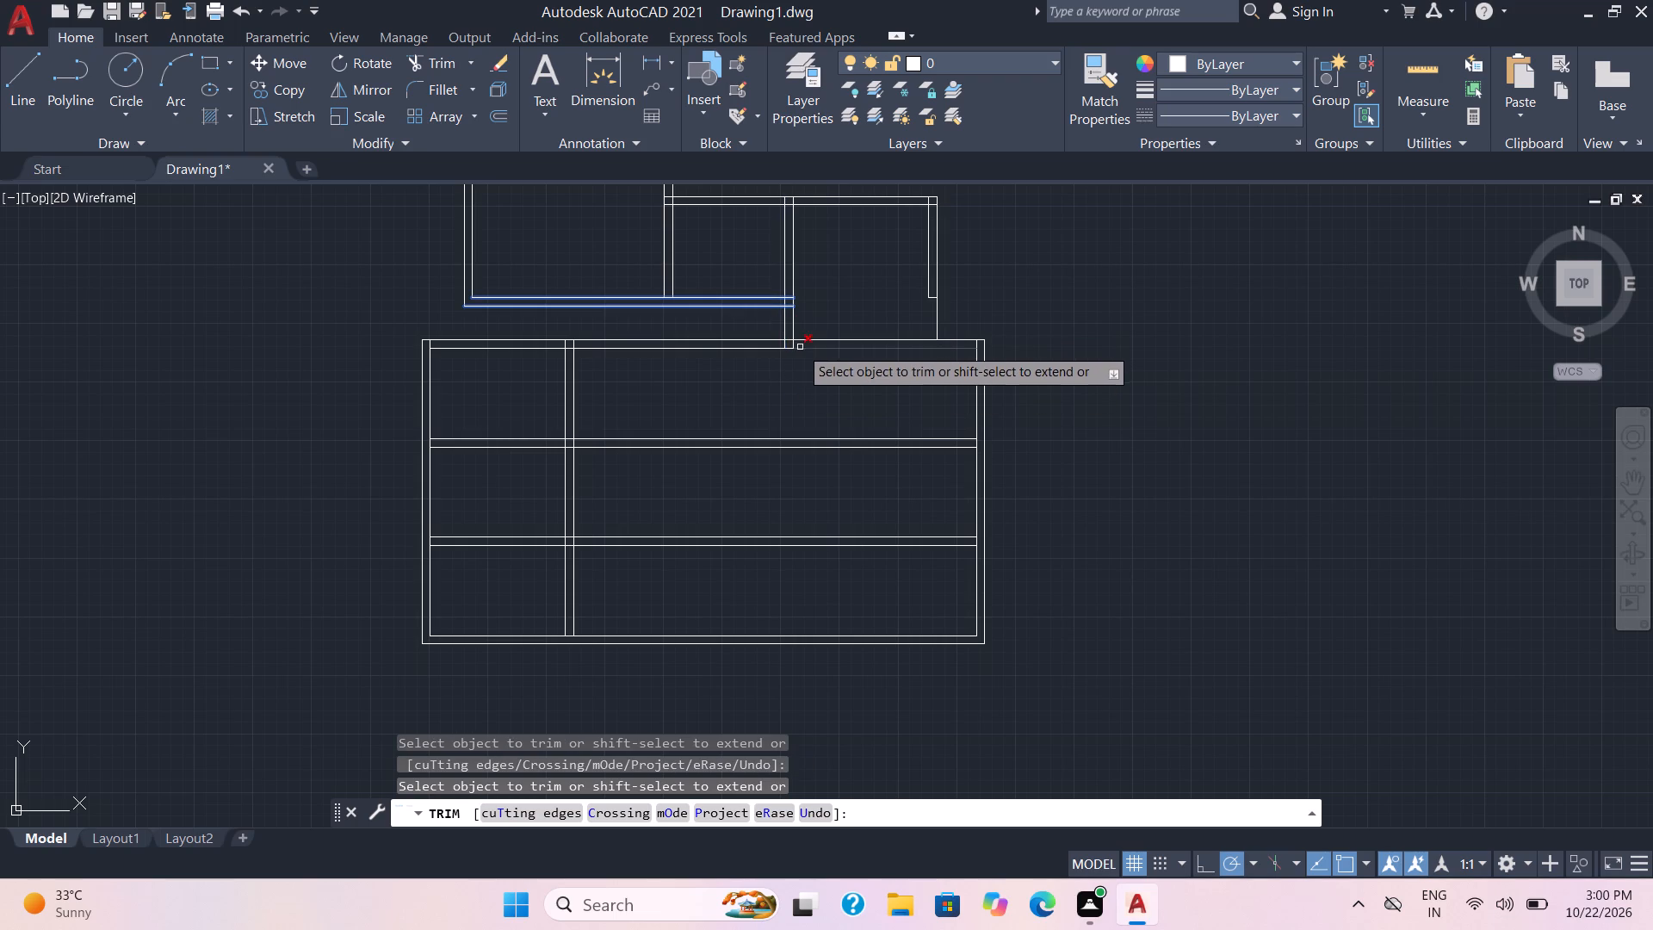
pyautogui.click(758, 363)
pyautogui.click(752, 329)
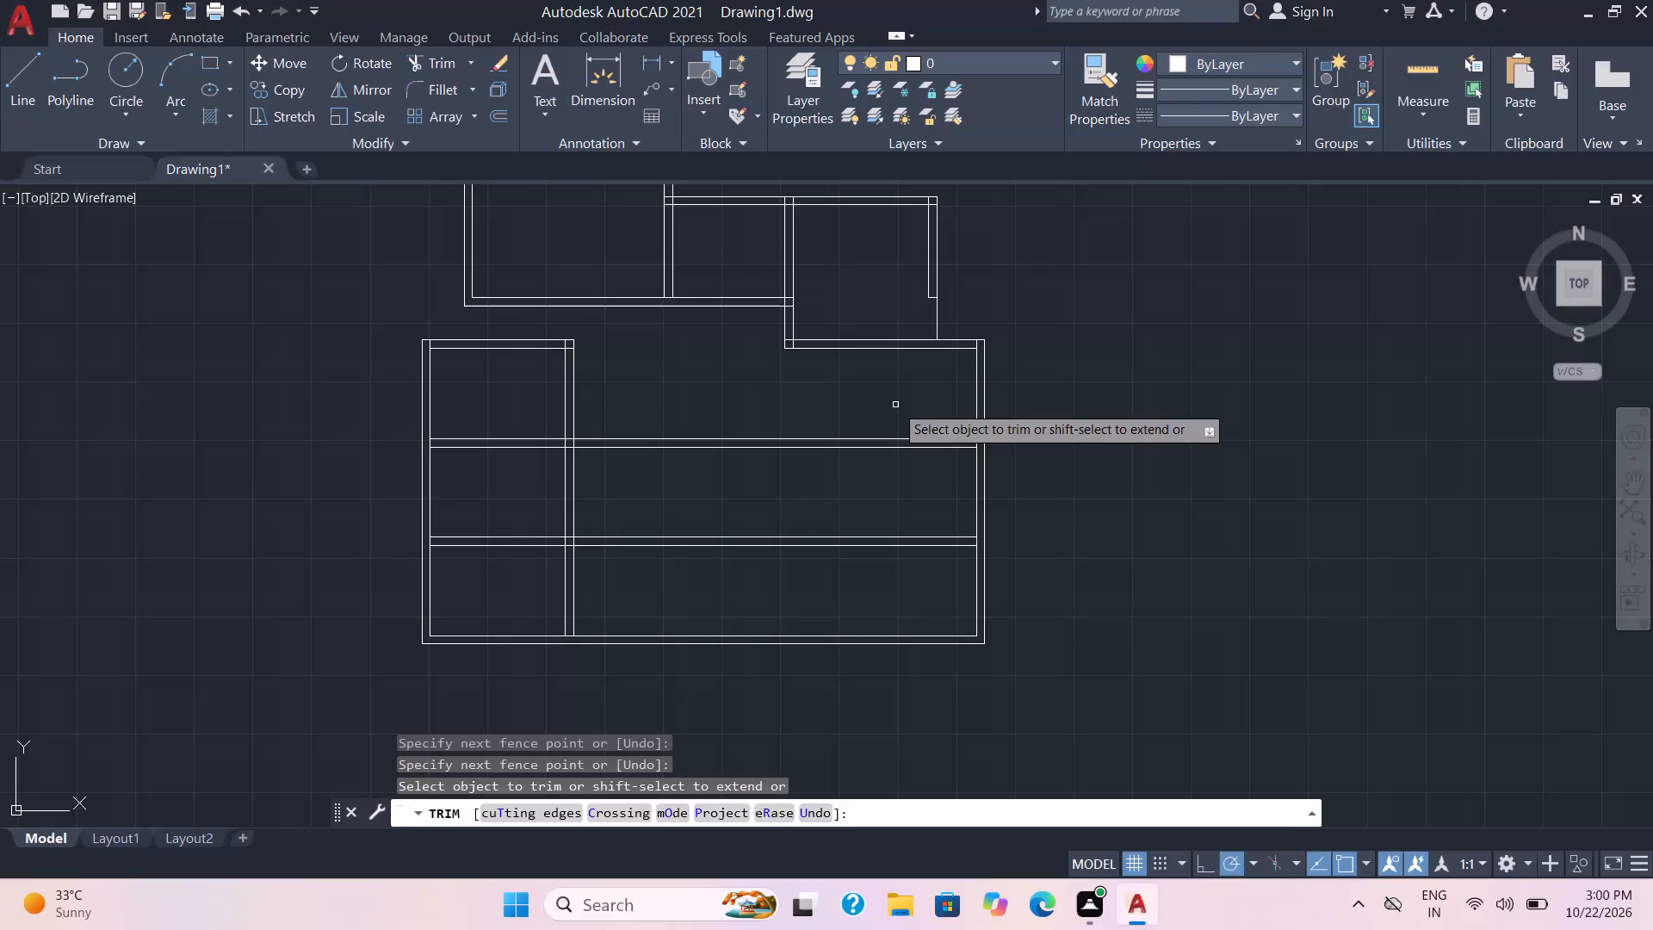
# Extend the rightmost partition's left line to the lower section's top wall, and its right line to the lower section's upper horizontal partition.
pyautogui.keyDown('shift'); pyautogui.click(926, 273); pyautogui.keyUp('shift')
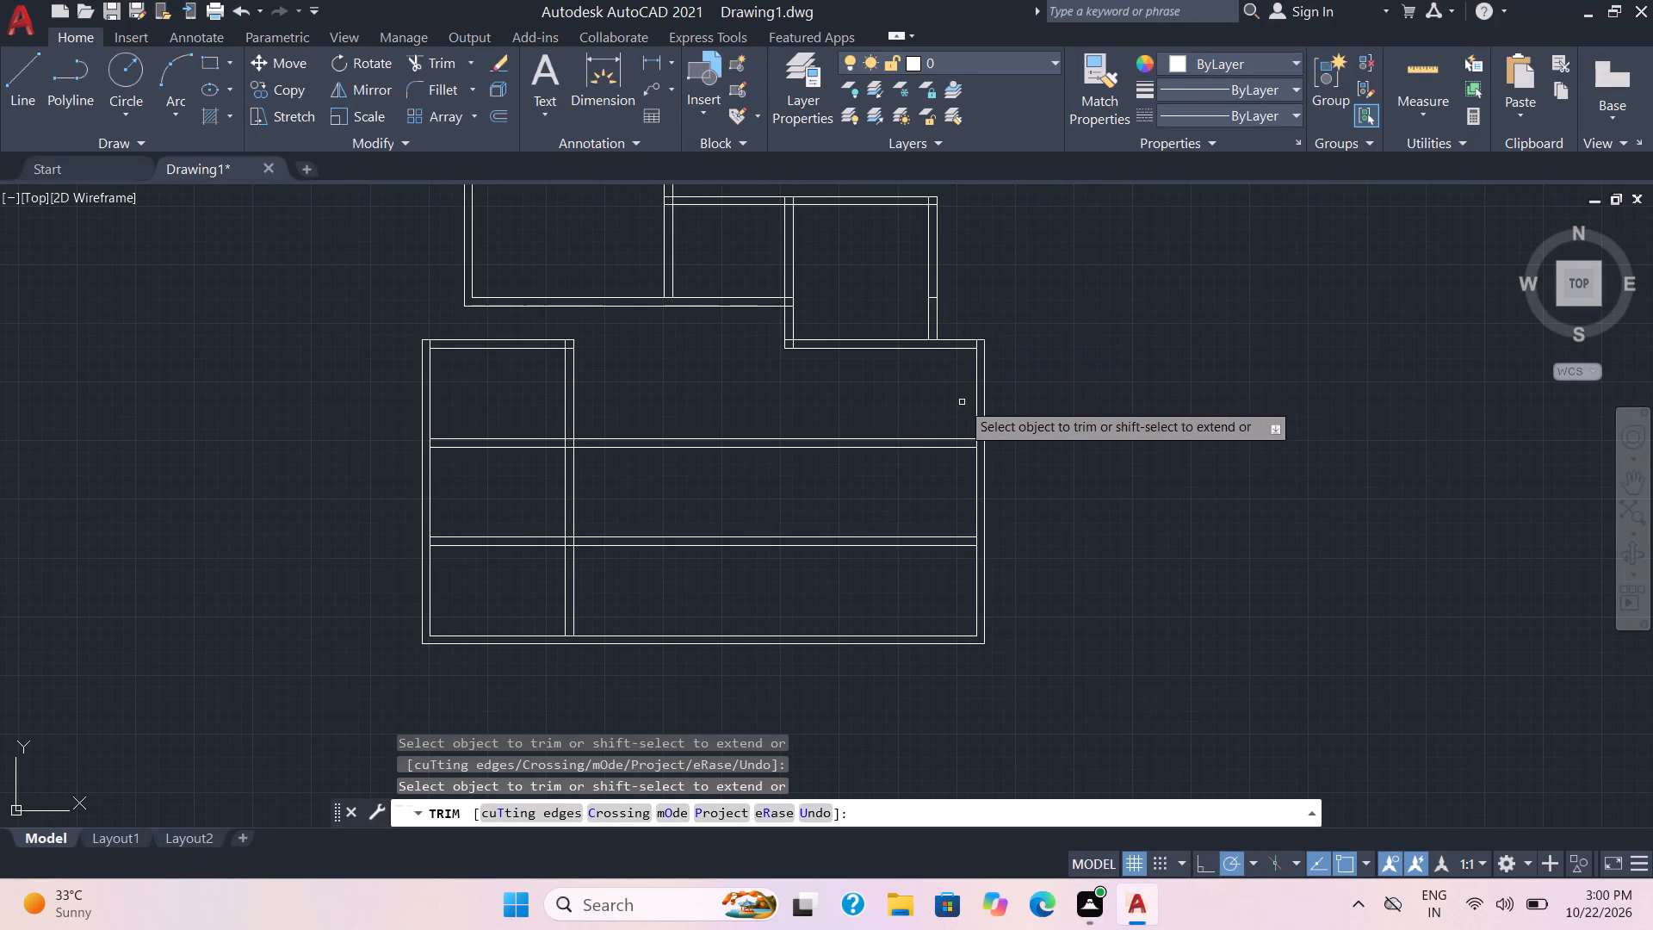
pyautogui.moveTo(934, 421); pyautogui.dragTo(950, 378, button='middle')
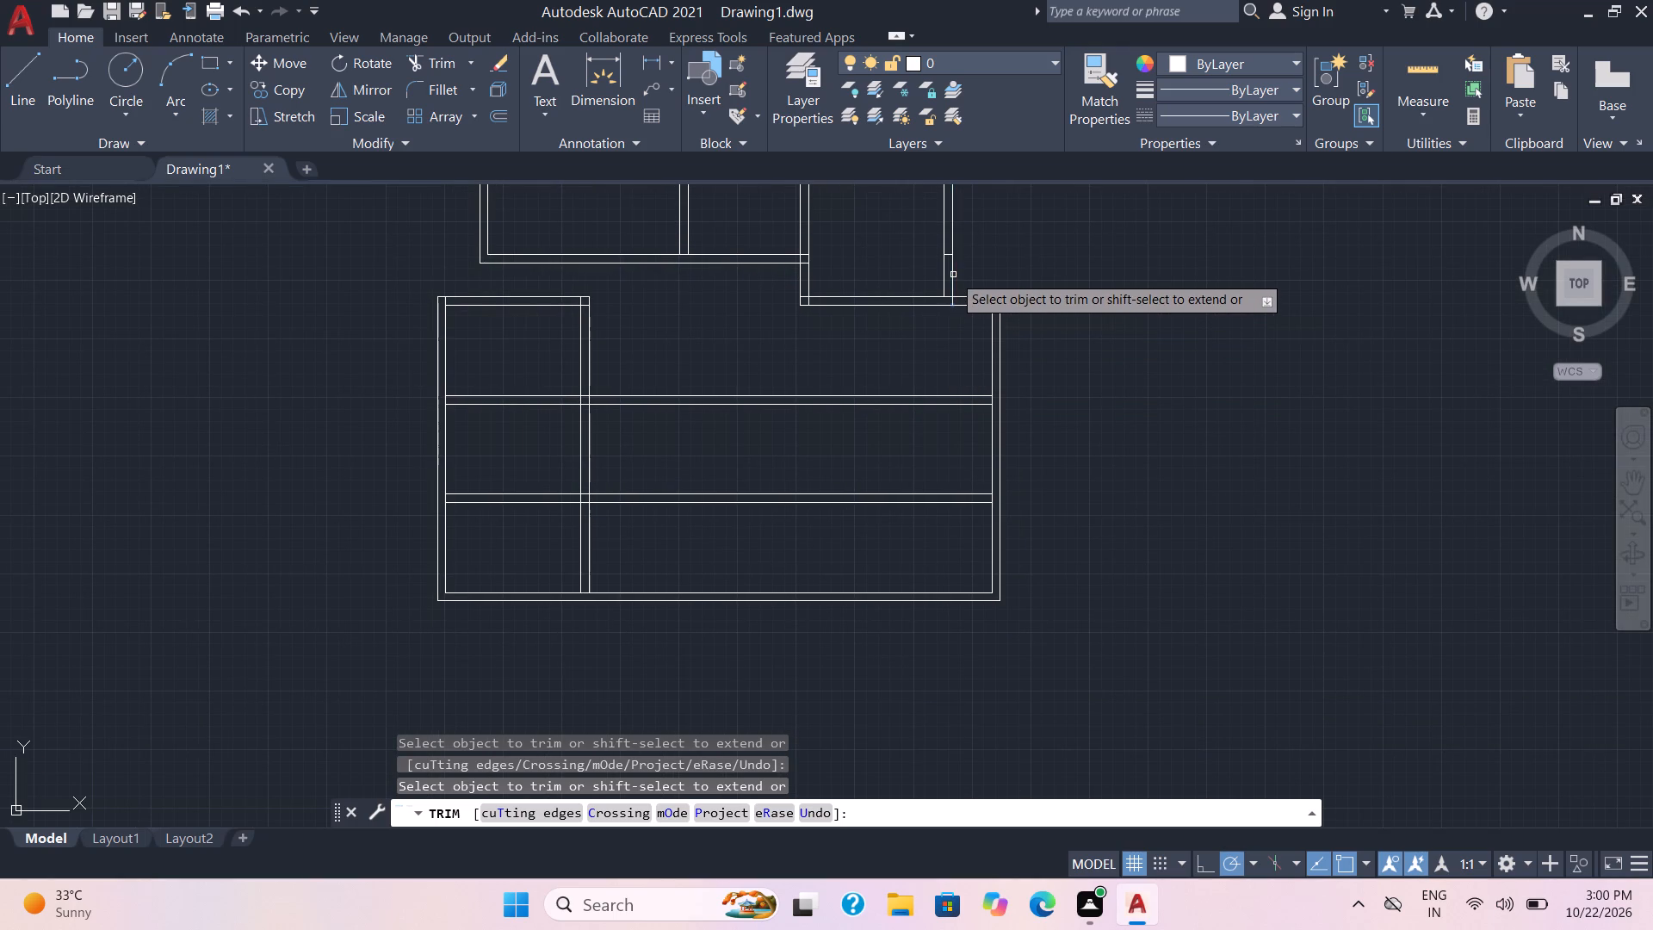
pyautogui.keyDown('shift'); pyautogui.click(953, 275); pyautogui.keyUp('shift')
pyautogui.keyDown('shift'); pyautogui.click(952, 283); pyautogui.keyUp('shift')
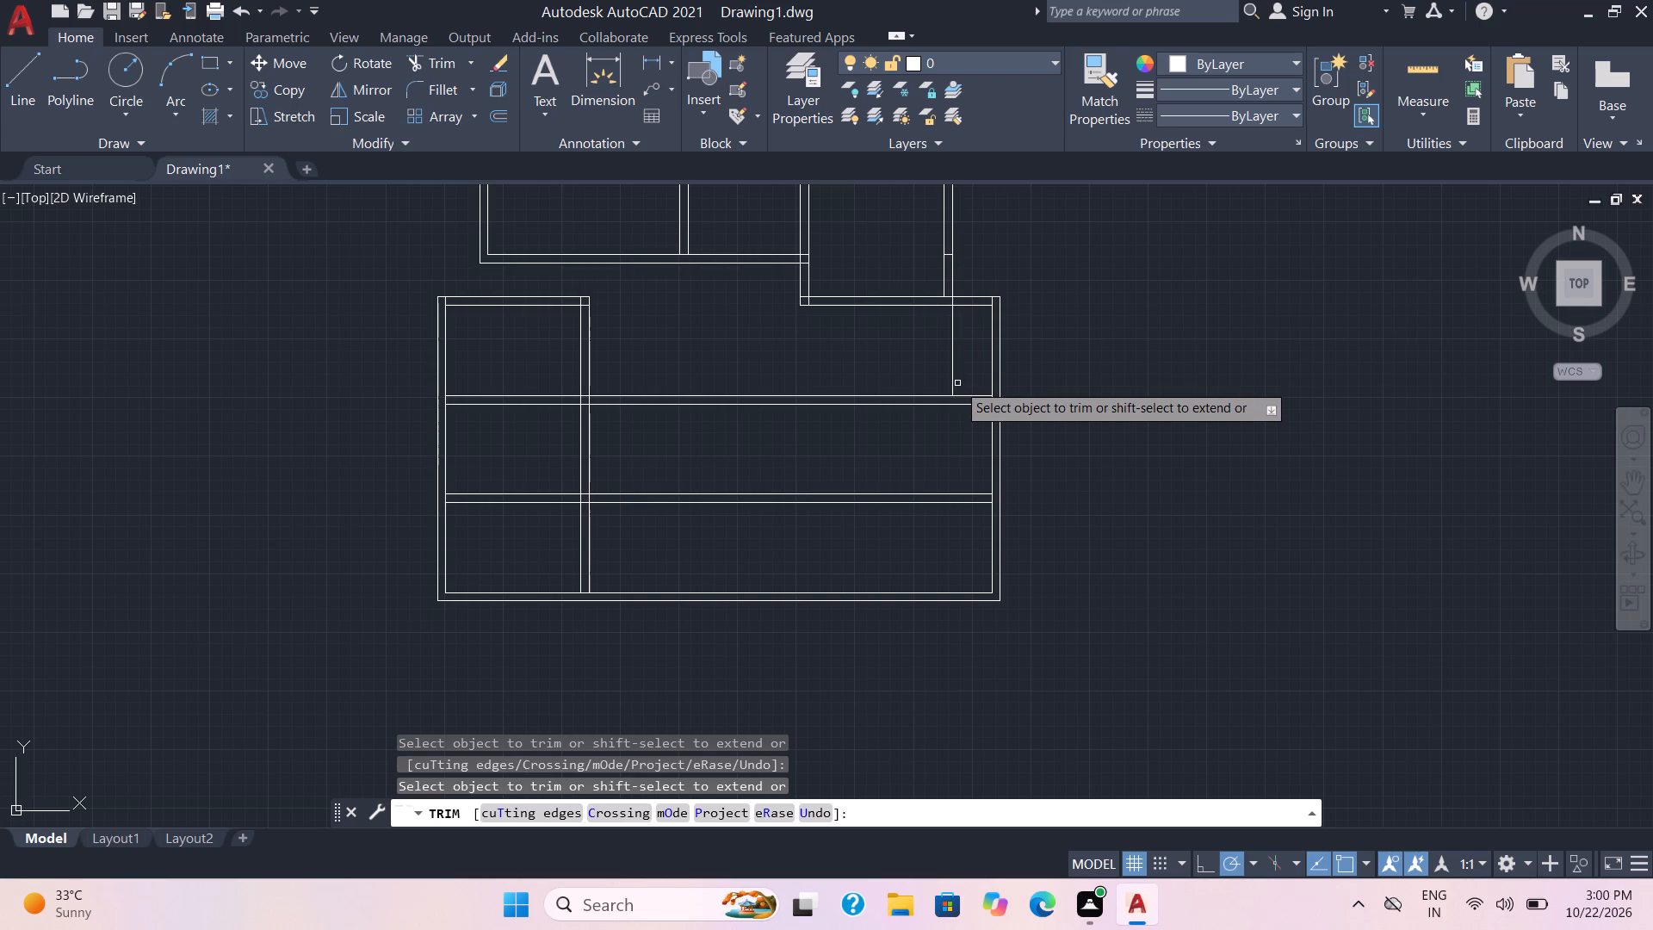
pyautogui.press('Escape')
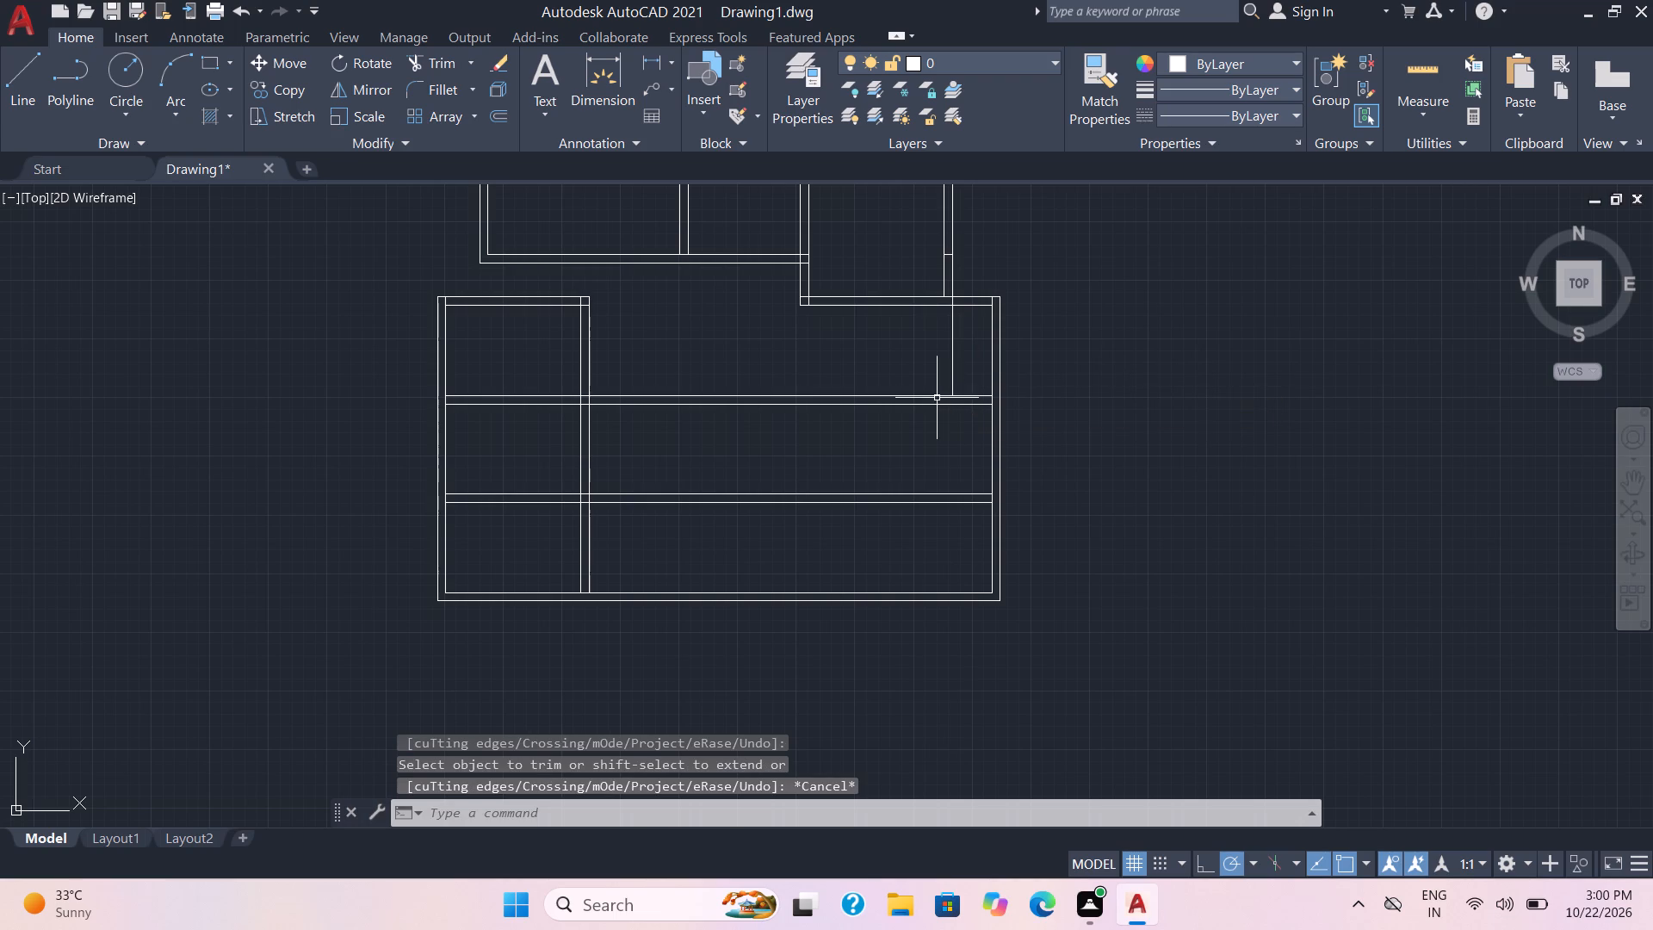
# Offset the upper line of the lower section's upper horizontal partition by 2'.
pyautogui.press('o')
pyautogui.press('Return')
pyautogui.write("2'")
pyautogui.press('Return')
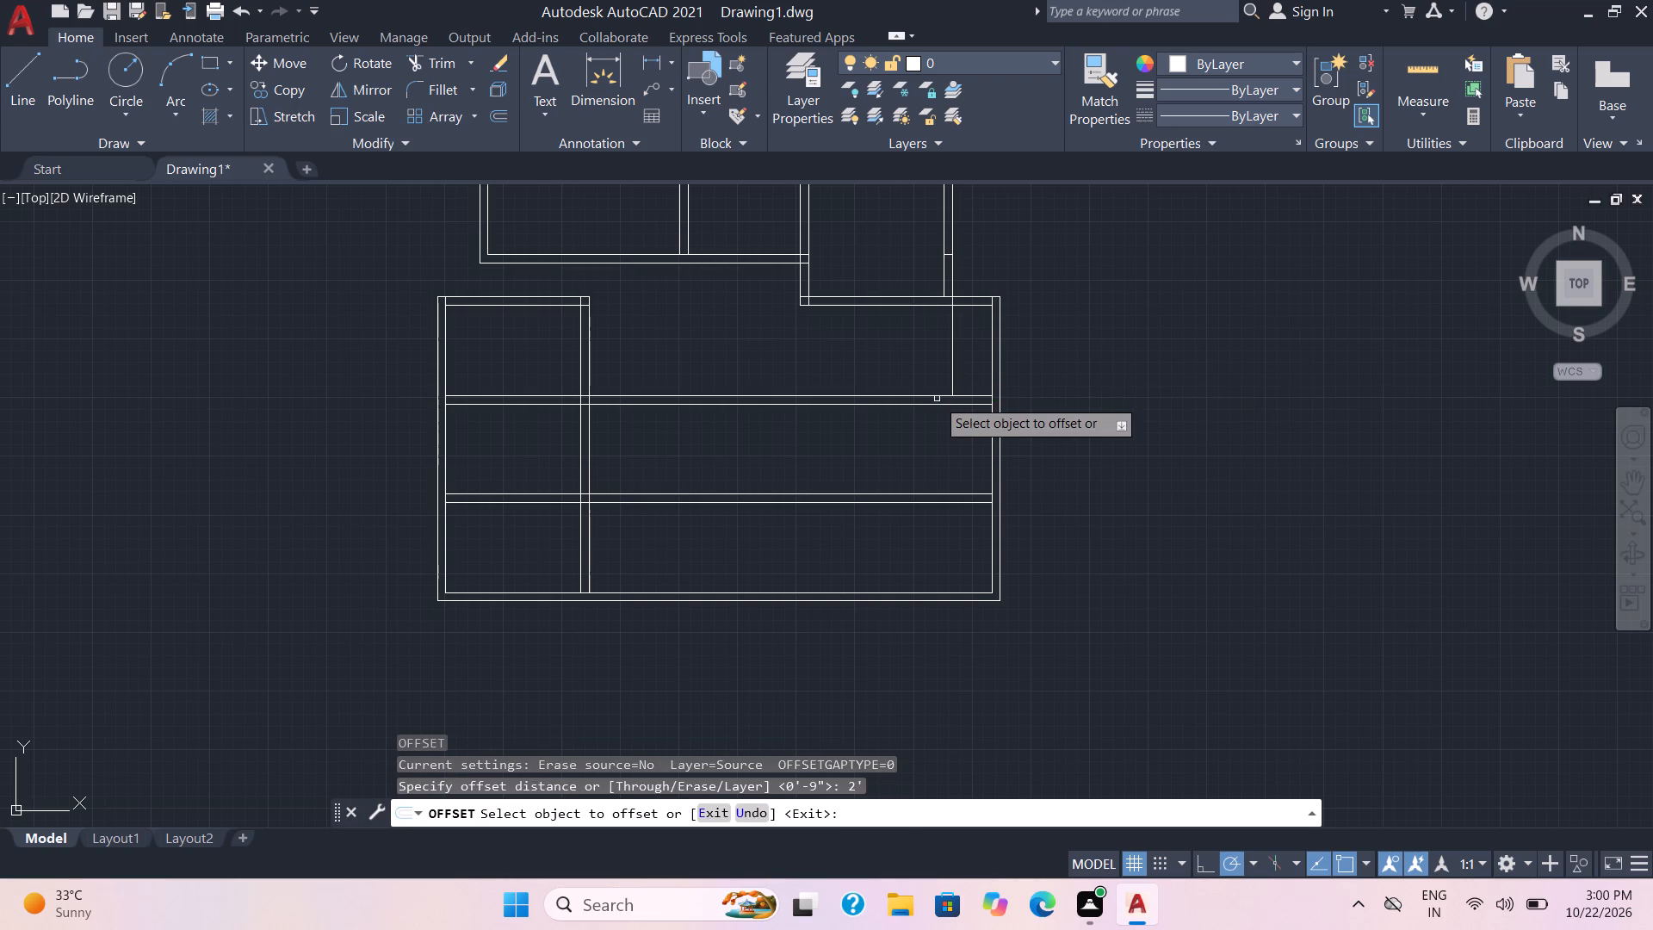
pyautogui.click(940, 395)
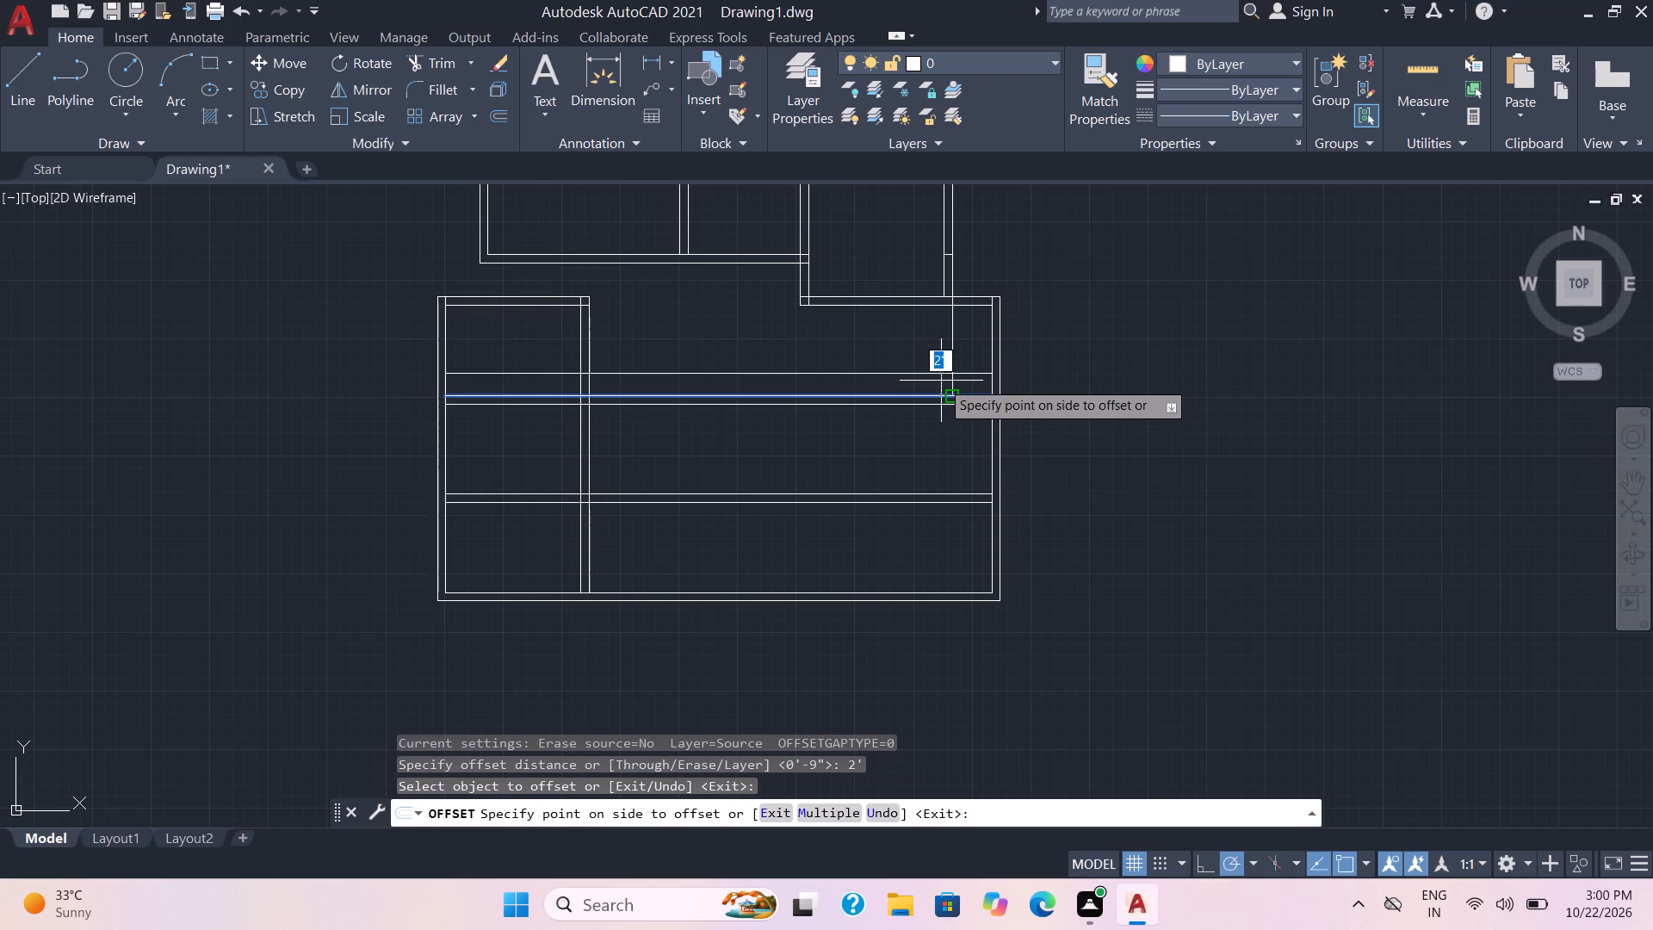
pyautogui.click(941, 381)
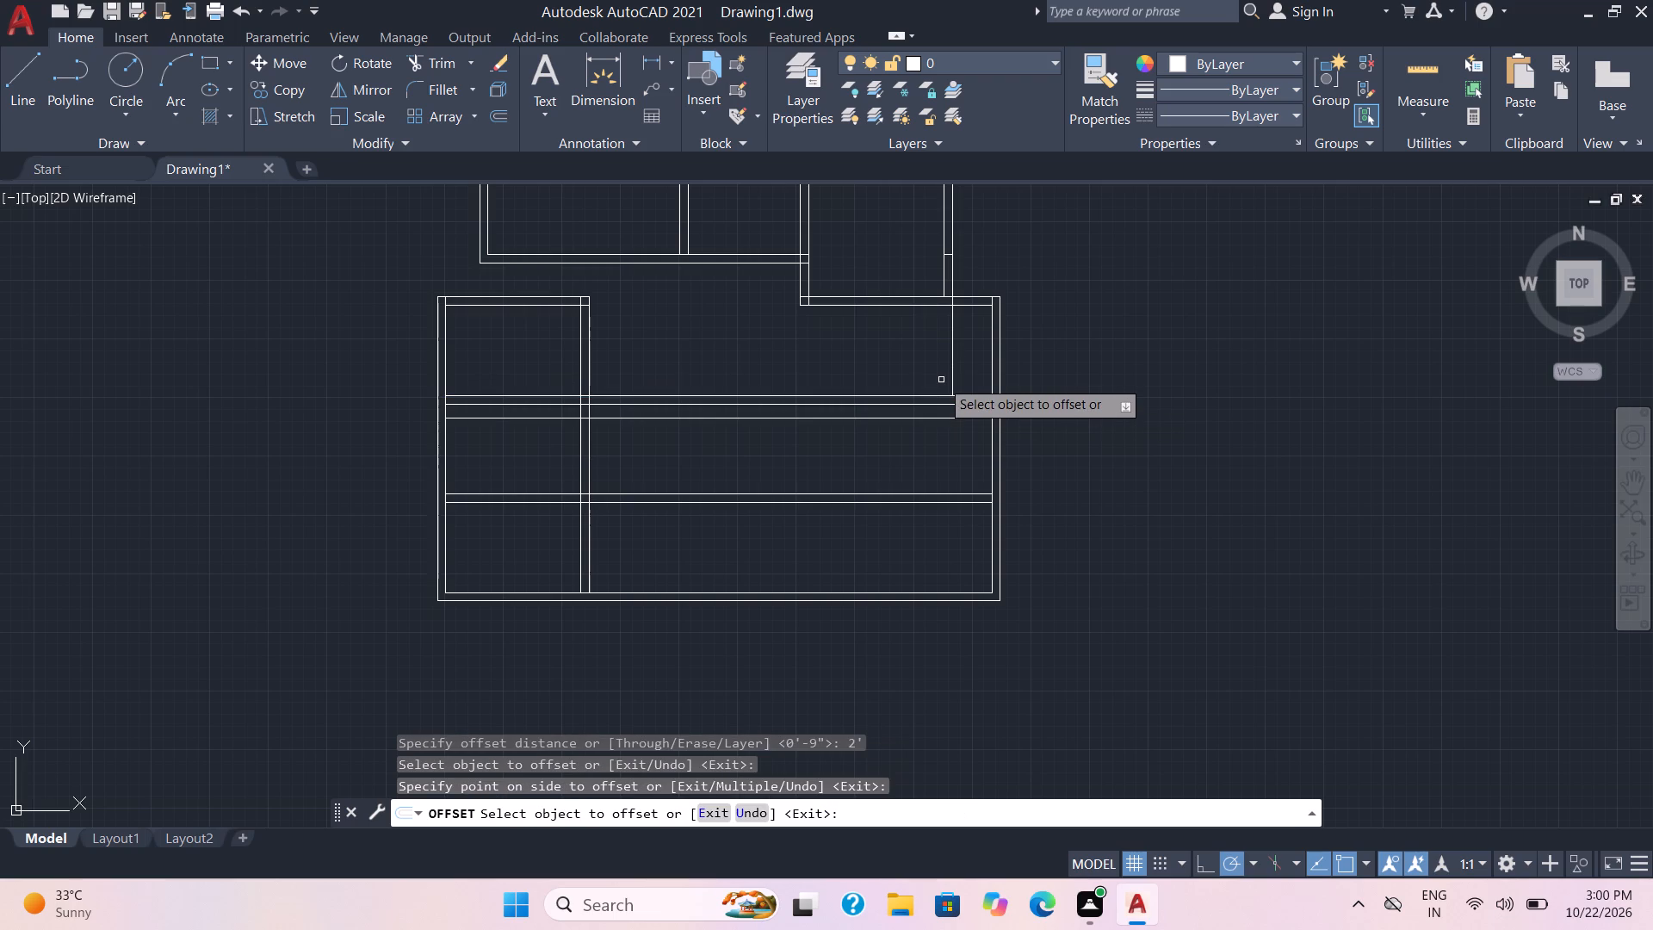
# Undo the last offset, offset the upper horizontal partition's upper line 2' upward instead, and offset the new line 9" upward.
pyautogui.hotkey('ctrl', 'z')
pyautogui.click(936, 398)
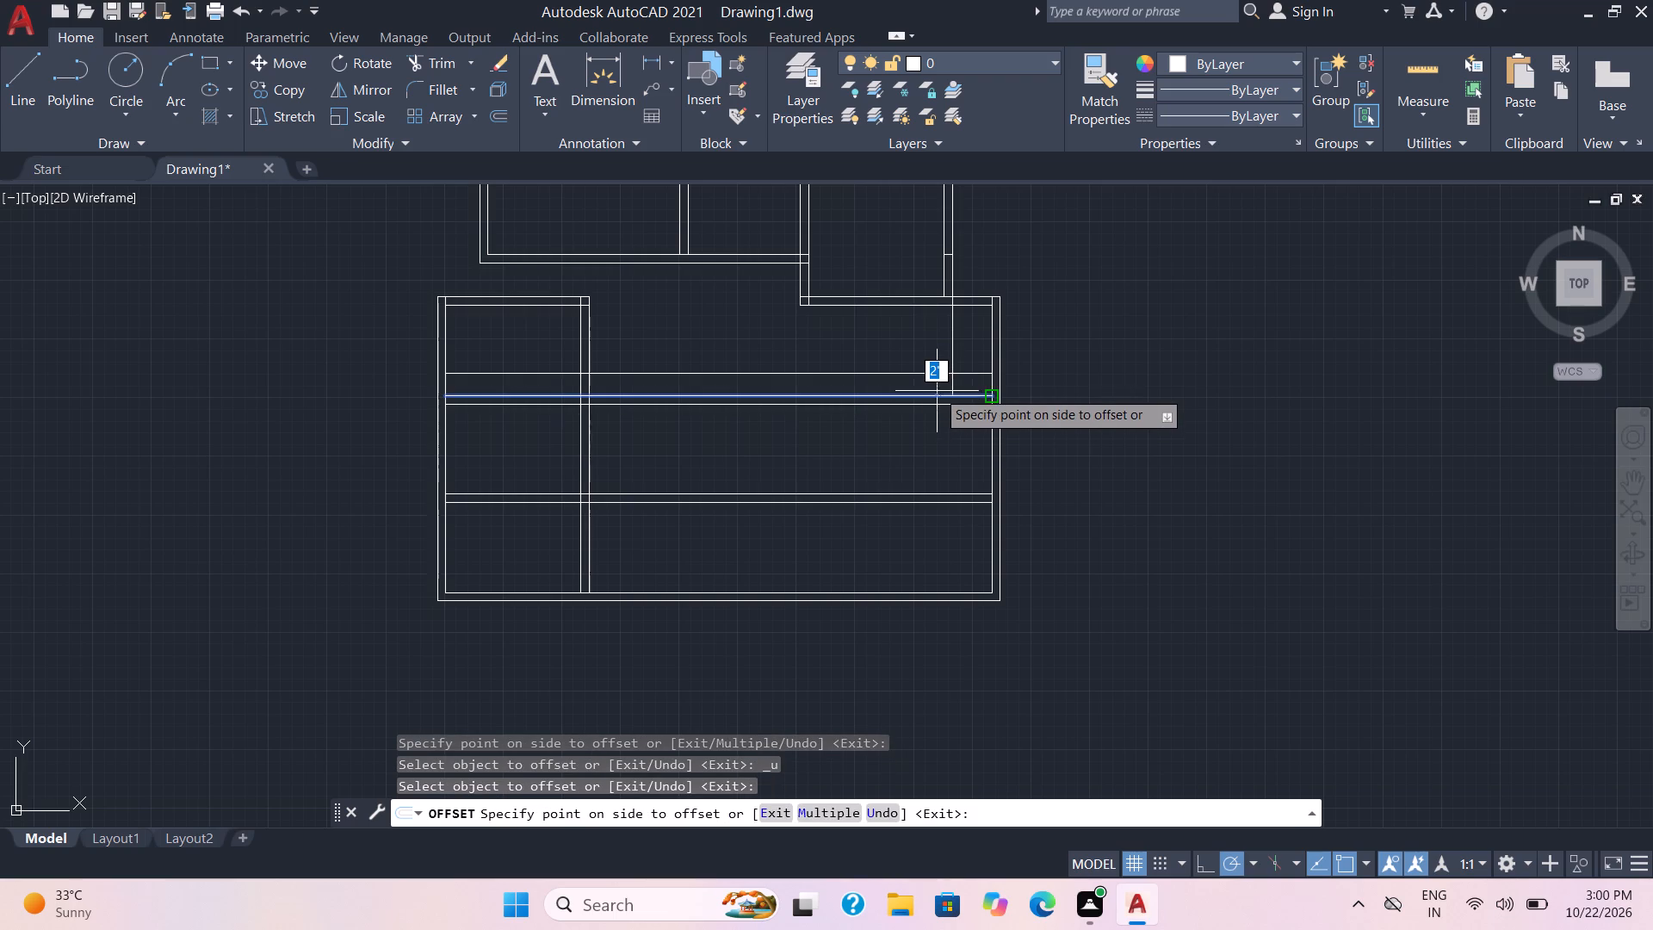
pyautogui.click(936, 356)
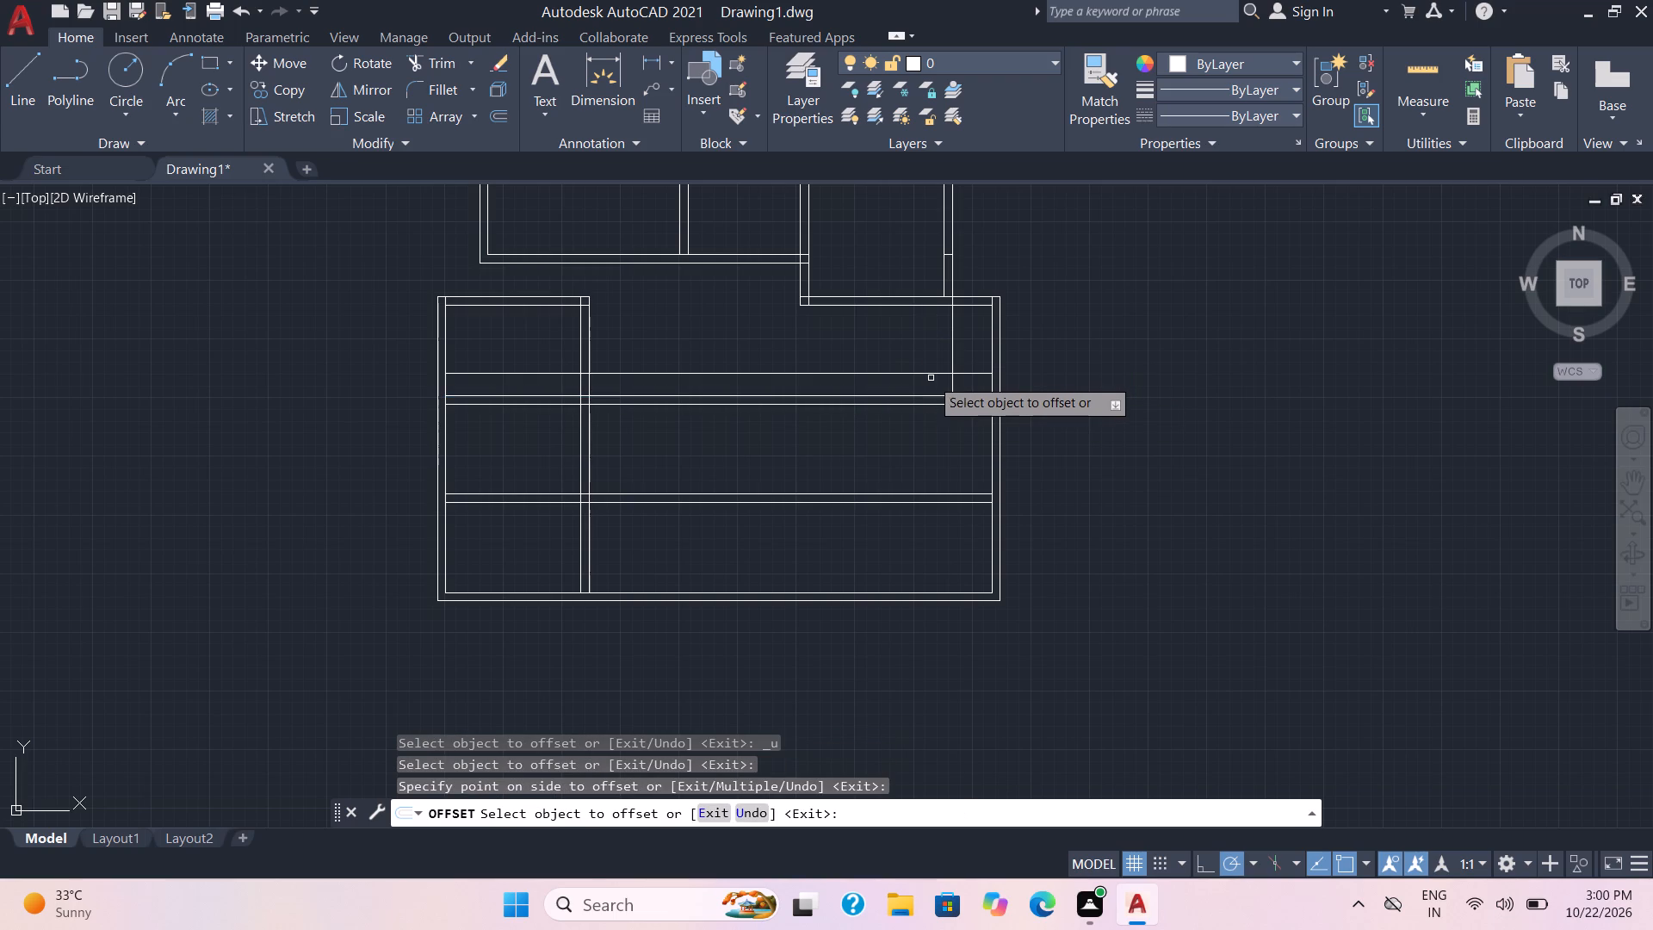
pyautogui.click(937, 372)
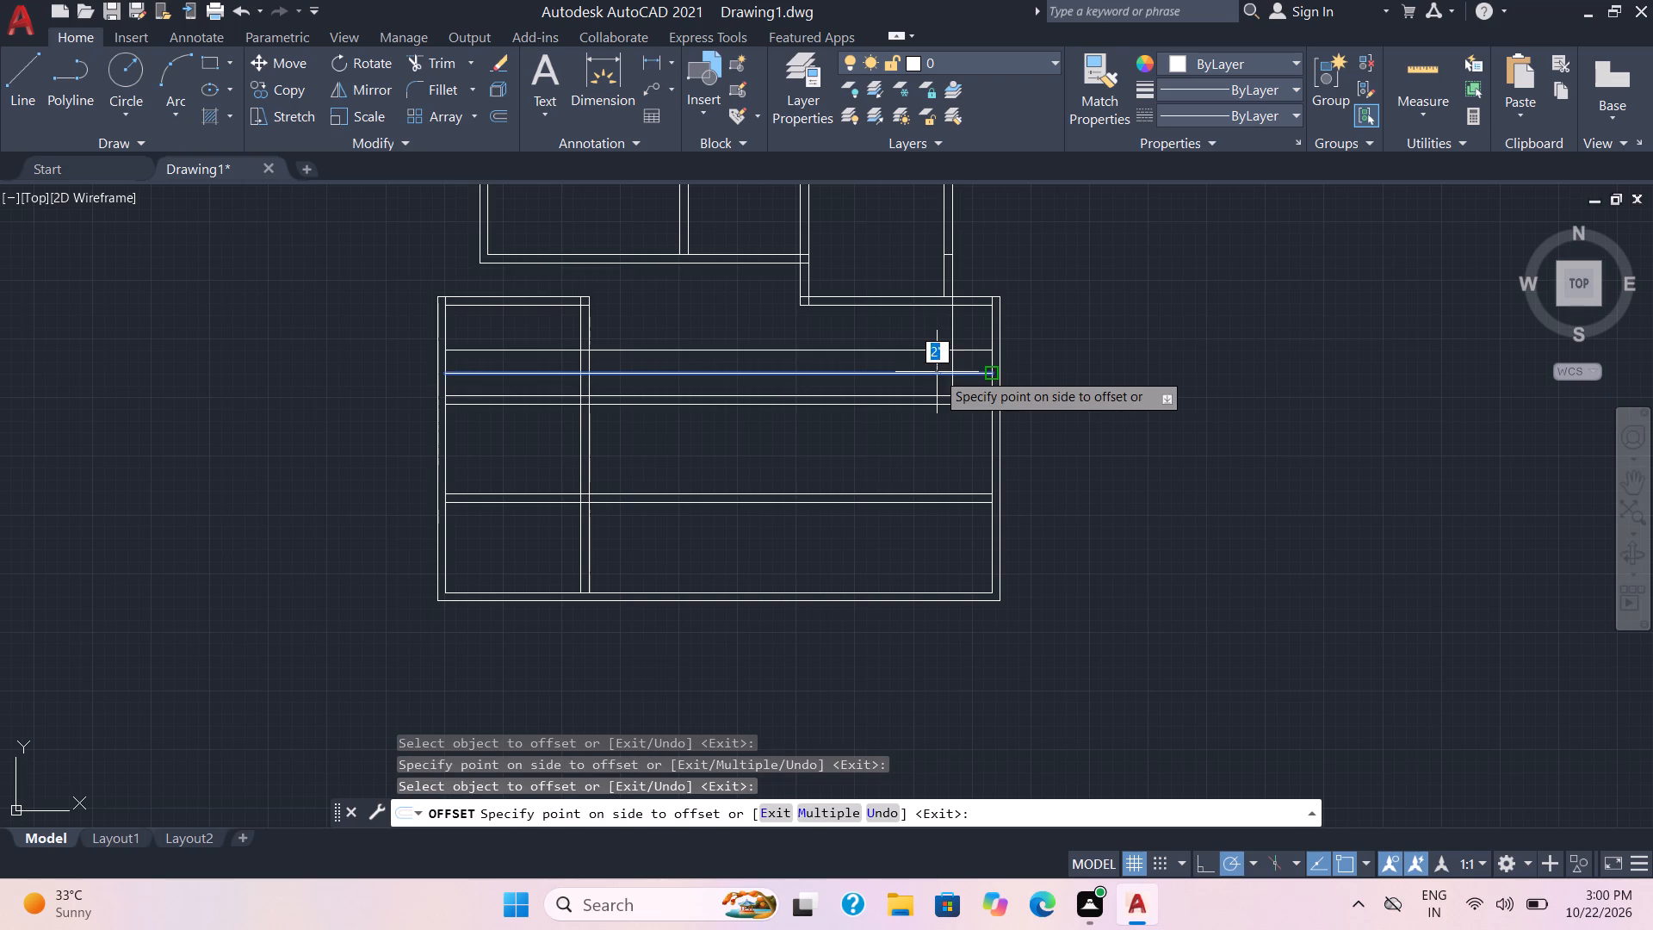
pyautogui.press('9')
pyautogui.press('Return')
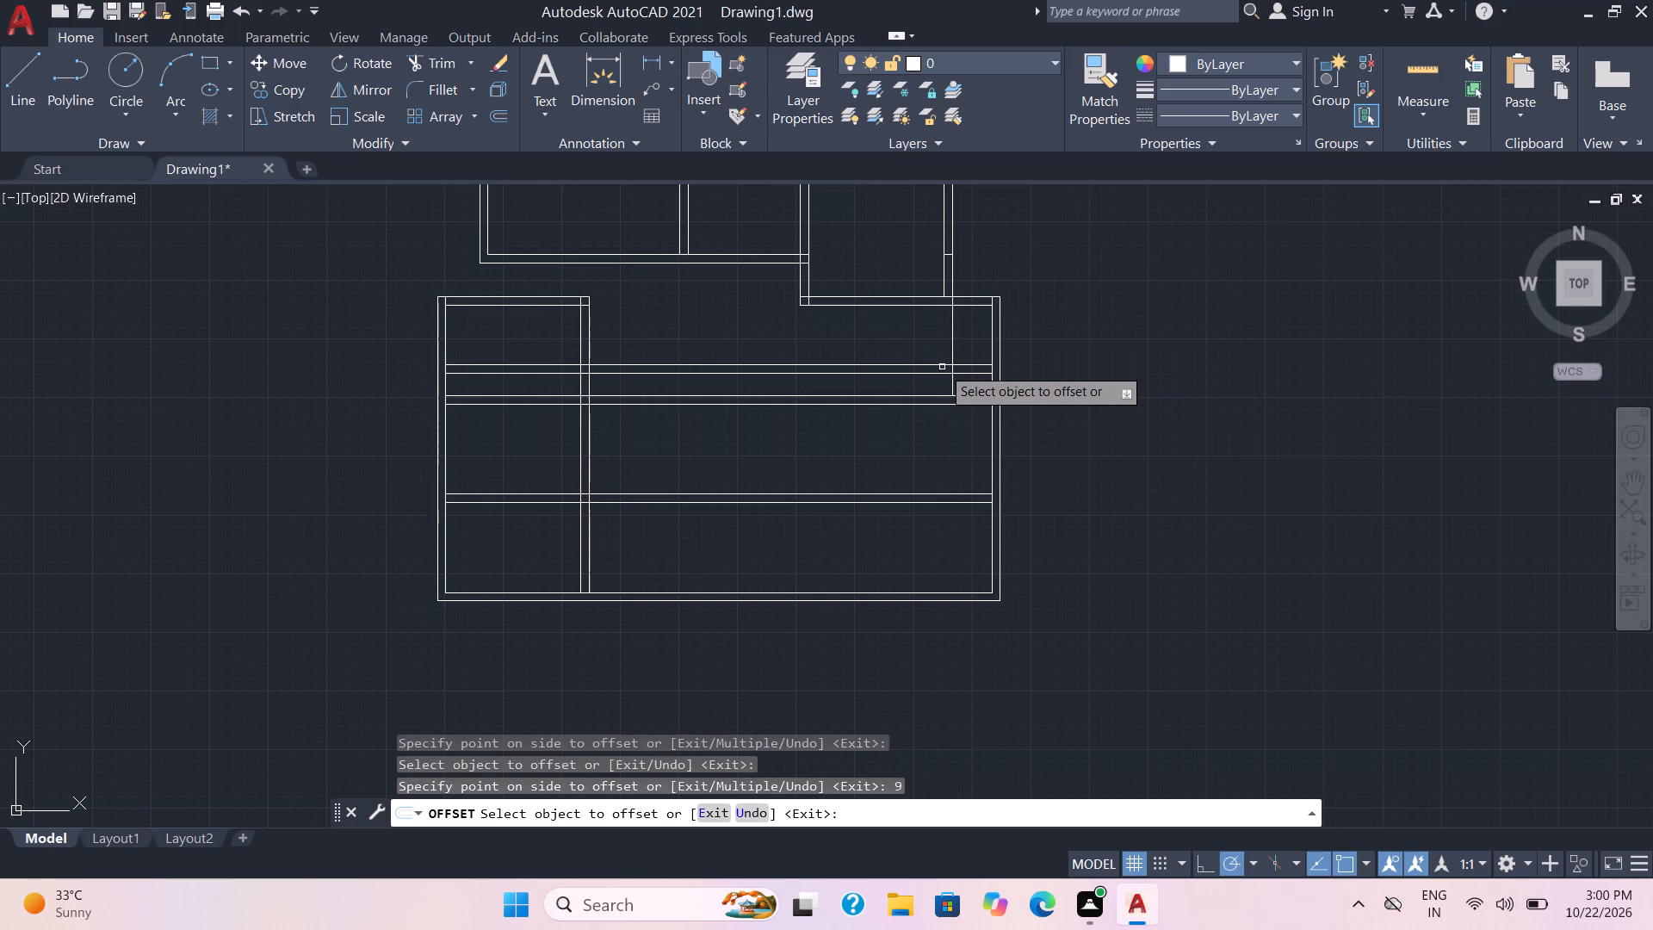
# Offset the lower section's inner bottom wall line 3' upward, and offset the resulting line 9" upward to form another horizontal partition.
pyautogui.click(924, 592)
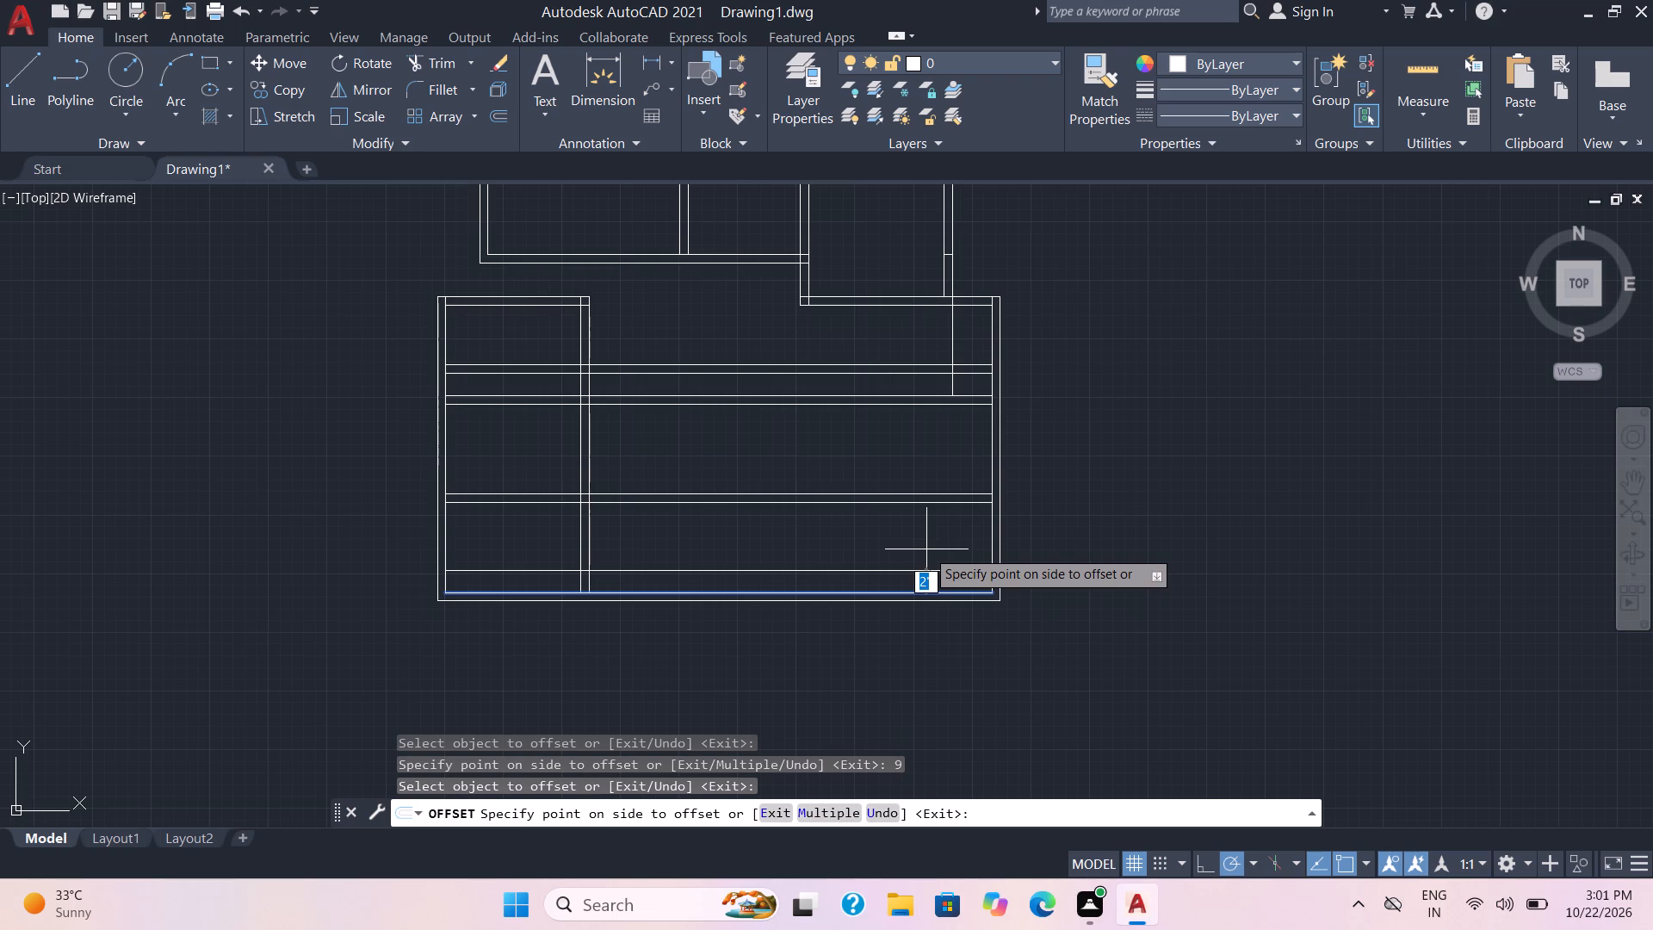
pyautogui.write("3'")
pyautogui.press('Return')
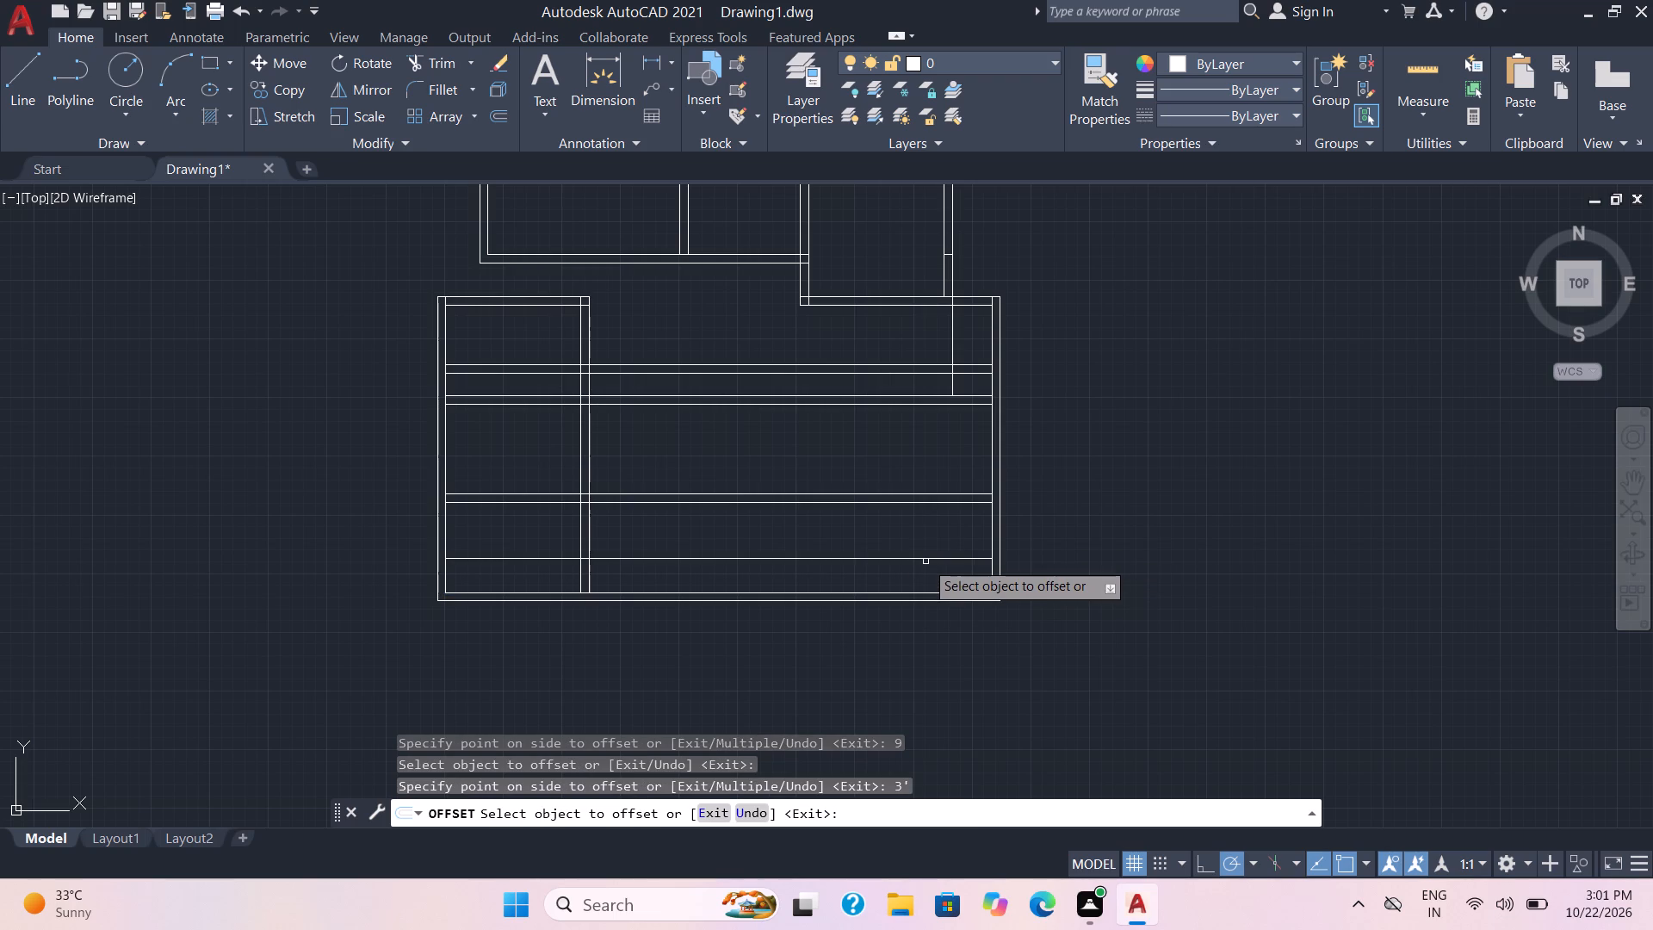
pyautogui.click(931, 558)
pyautogui.press('9')
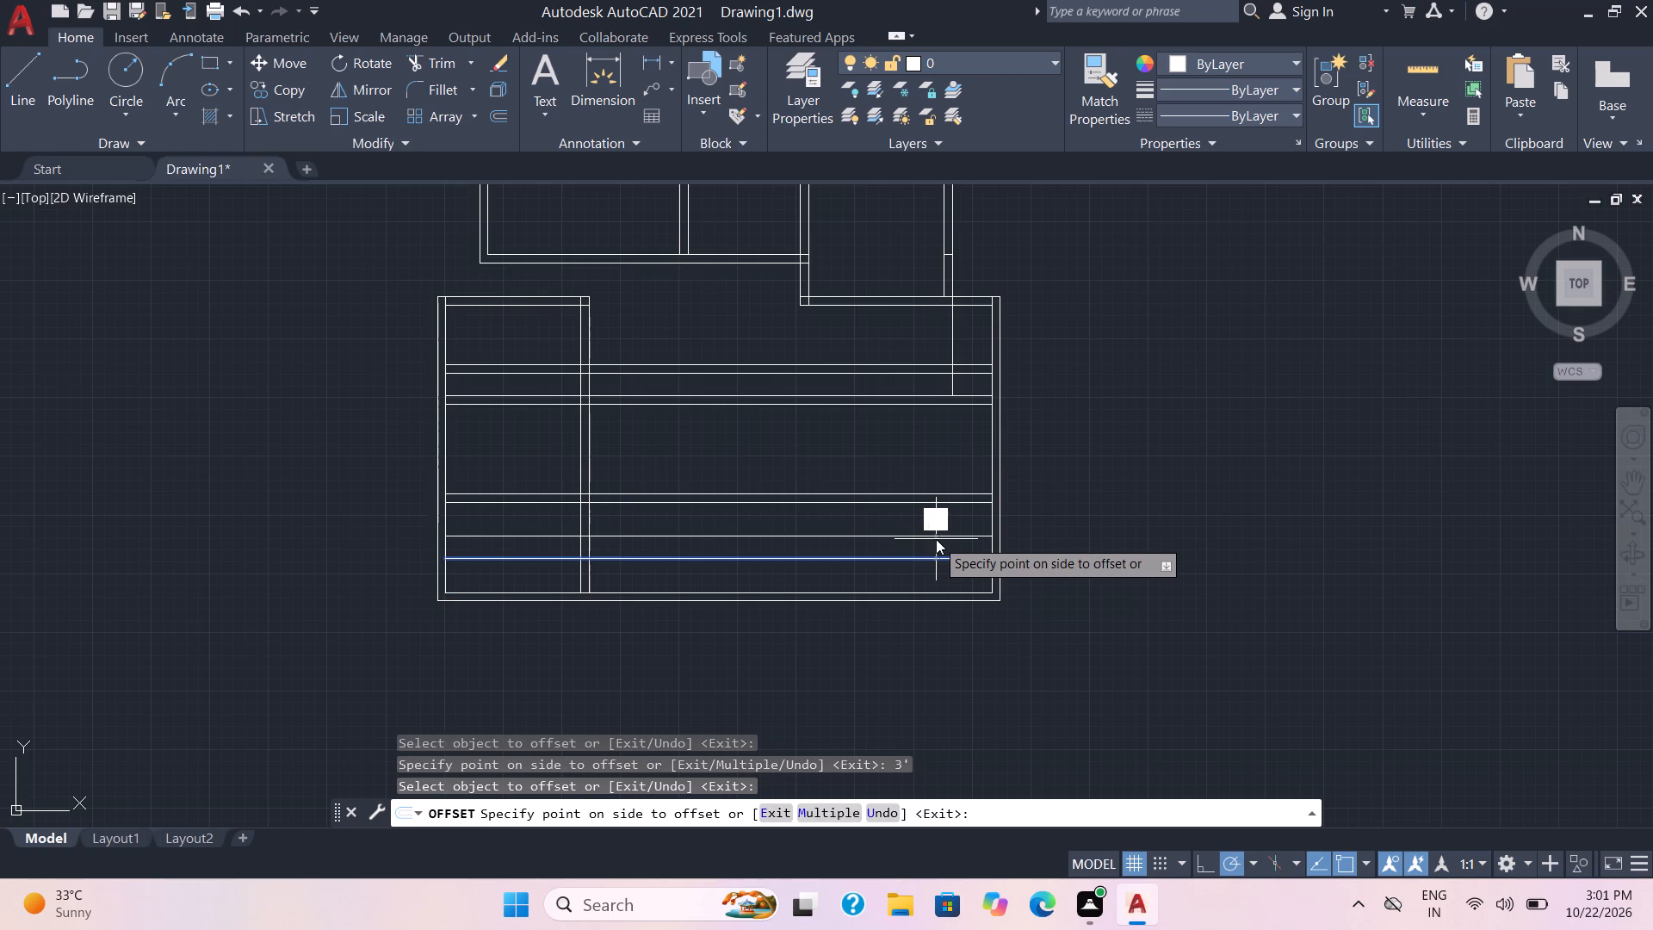
pyautogui.press('Return')
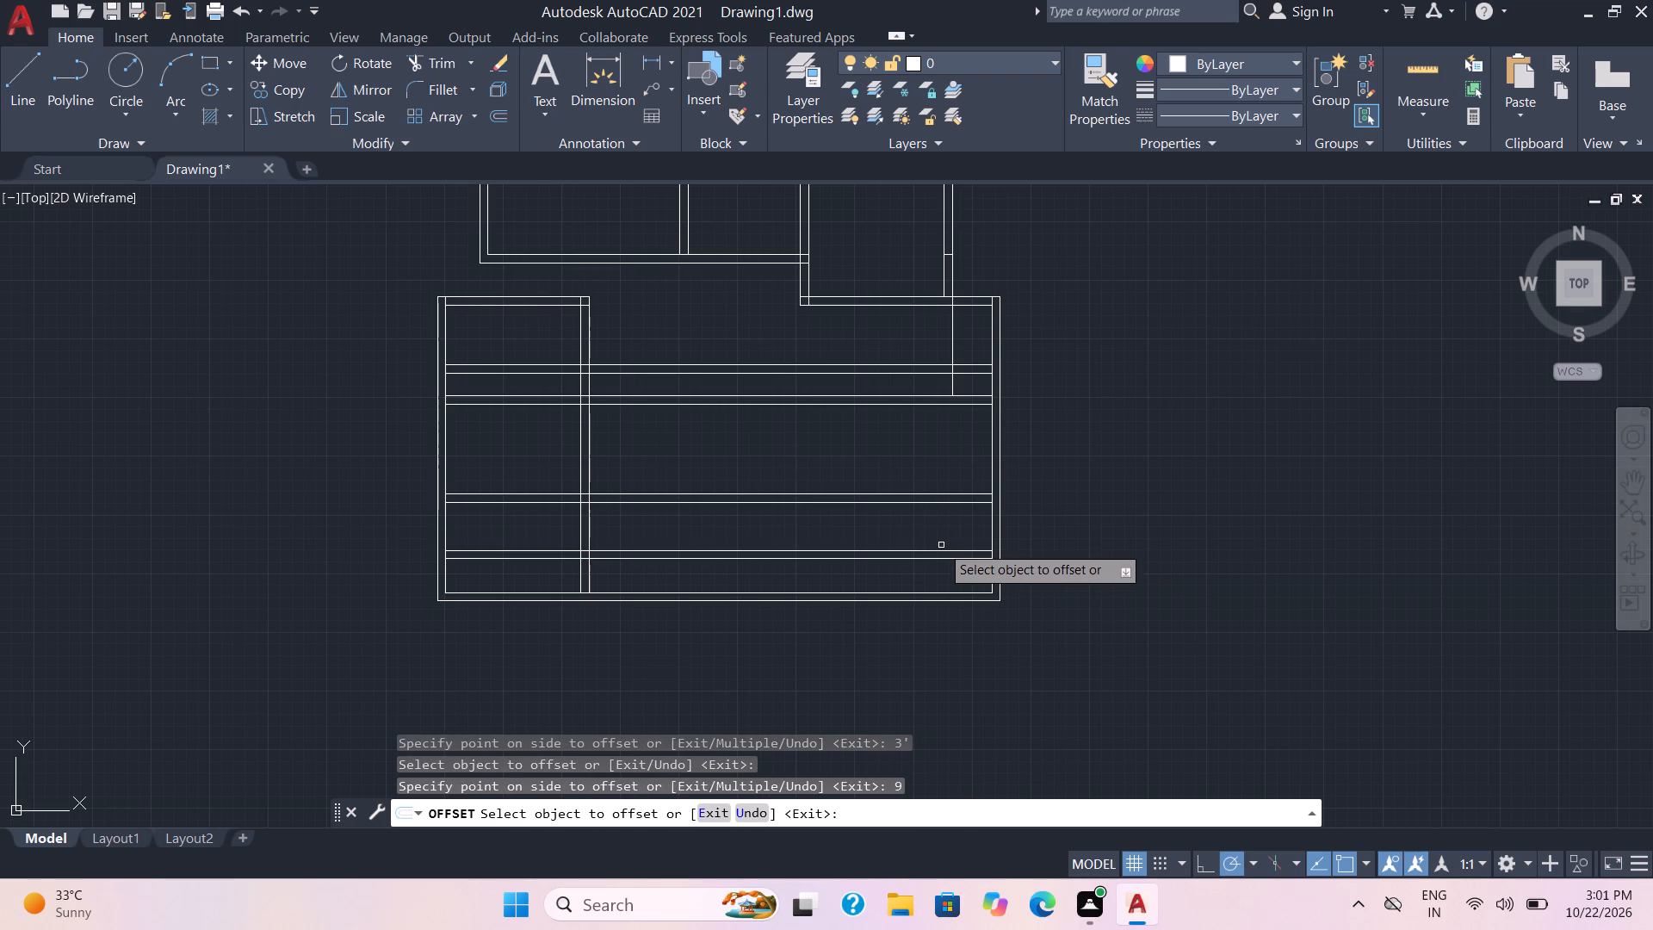
pyautogui.press('Escape')
# Extend the lowest horizontal partition's lower line to the outer right wall line, and the lower-left partition's right line to the outer bottom wall line.
pyautogui.write('tr')
pyautogui.press('Return')
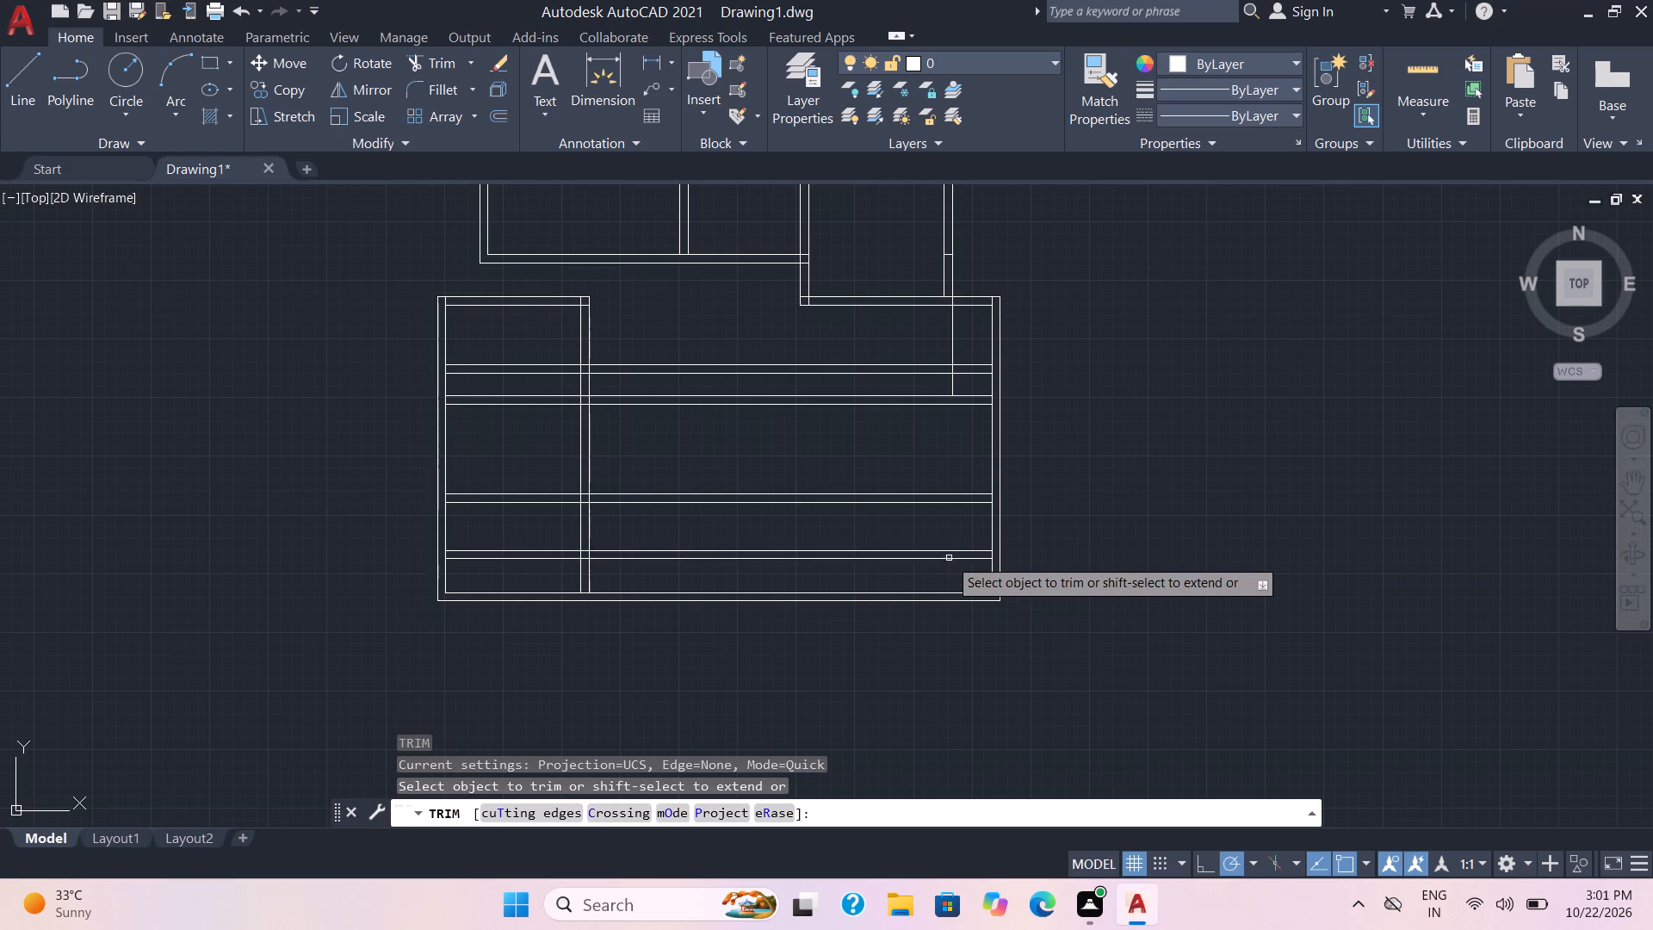
pyautogui.keyDown('shift'); pyautogui.click(949, 560); pyautogui.keyUp('shift')
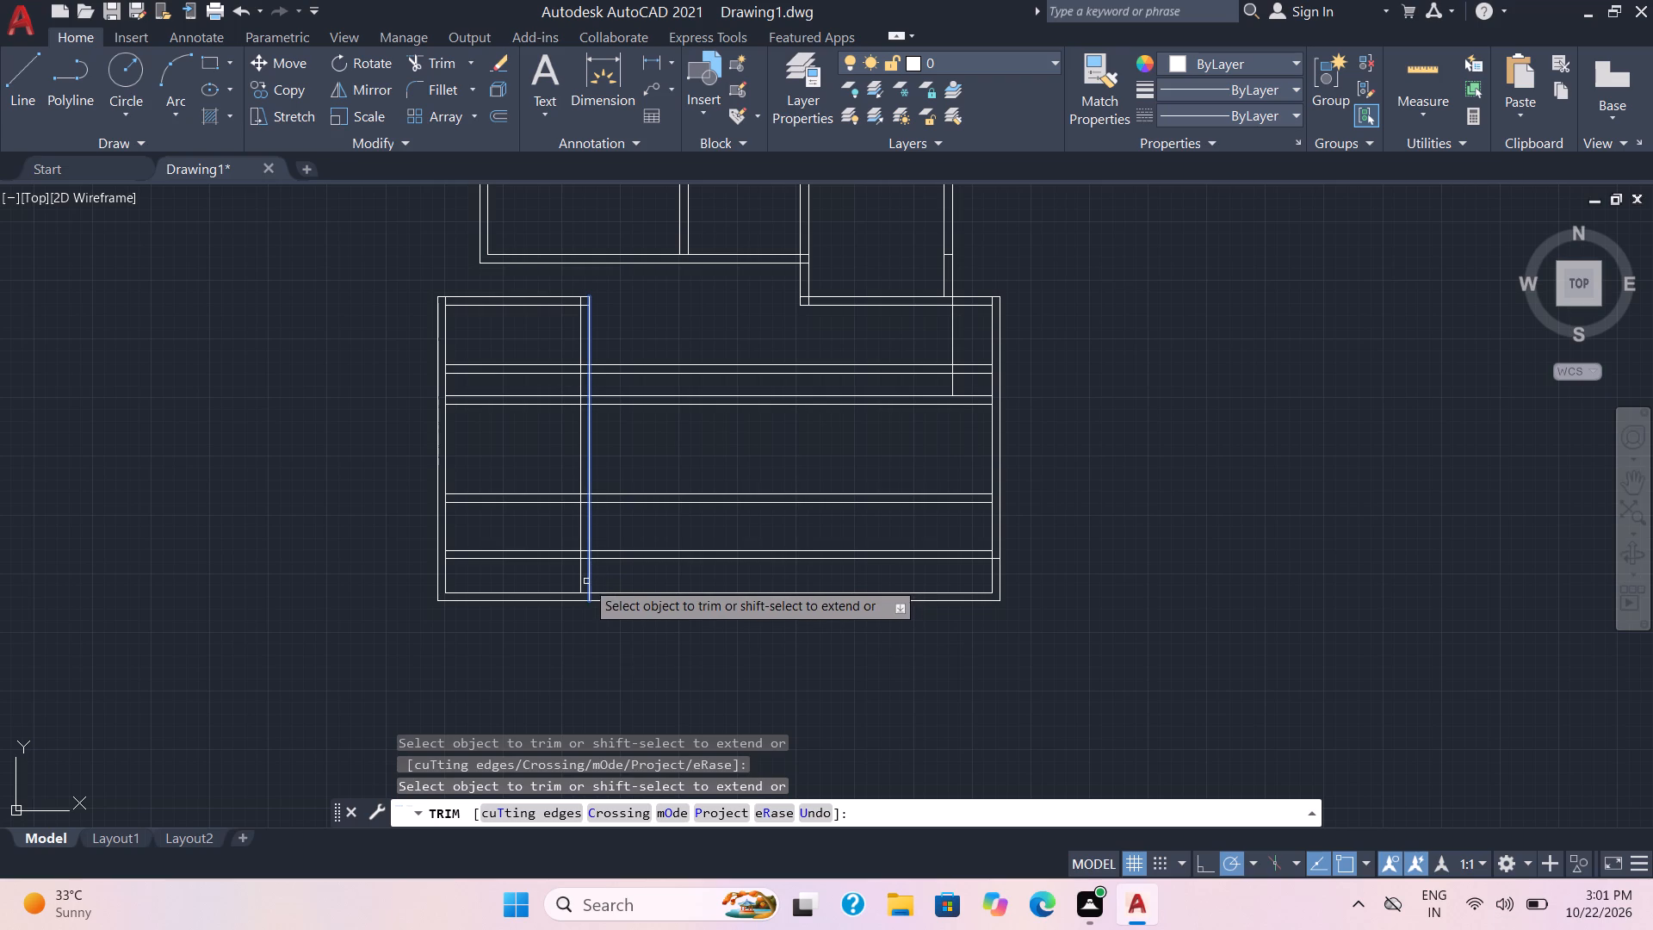
pyautogui.keyDown('shift'); pyautogui.click(591, 576); pyautogui.keyUp('shift')
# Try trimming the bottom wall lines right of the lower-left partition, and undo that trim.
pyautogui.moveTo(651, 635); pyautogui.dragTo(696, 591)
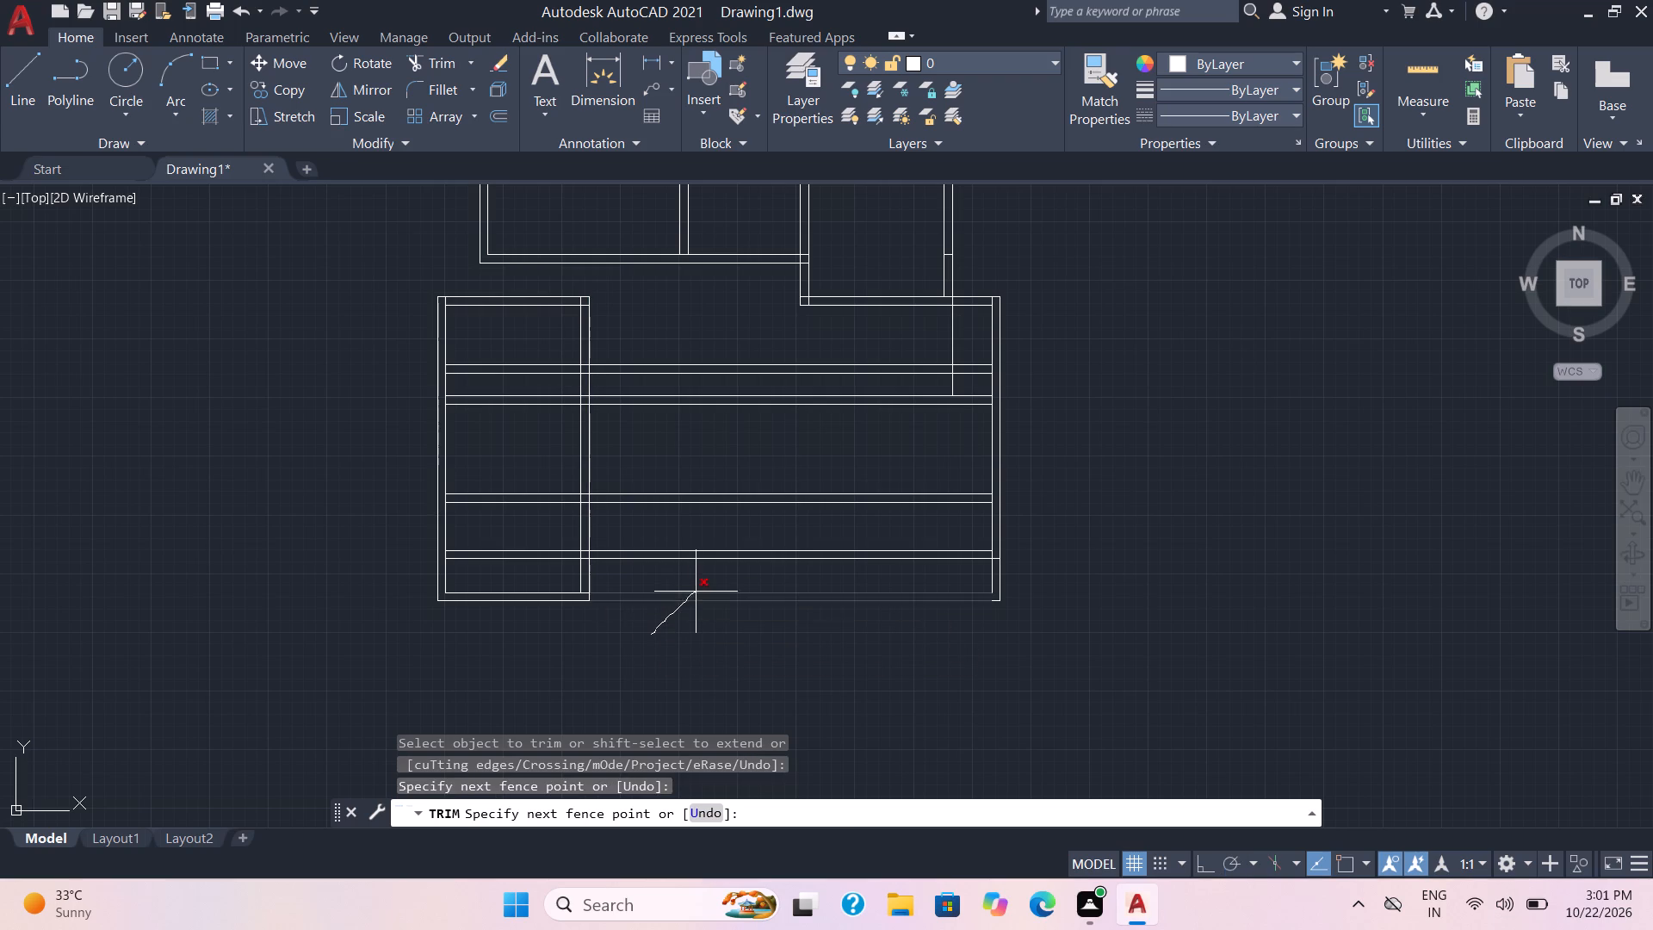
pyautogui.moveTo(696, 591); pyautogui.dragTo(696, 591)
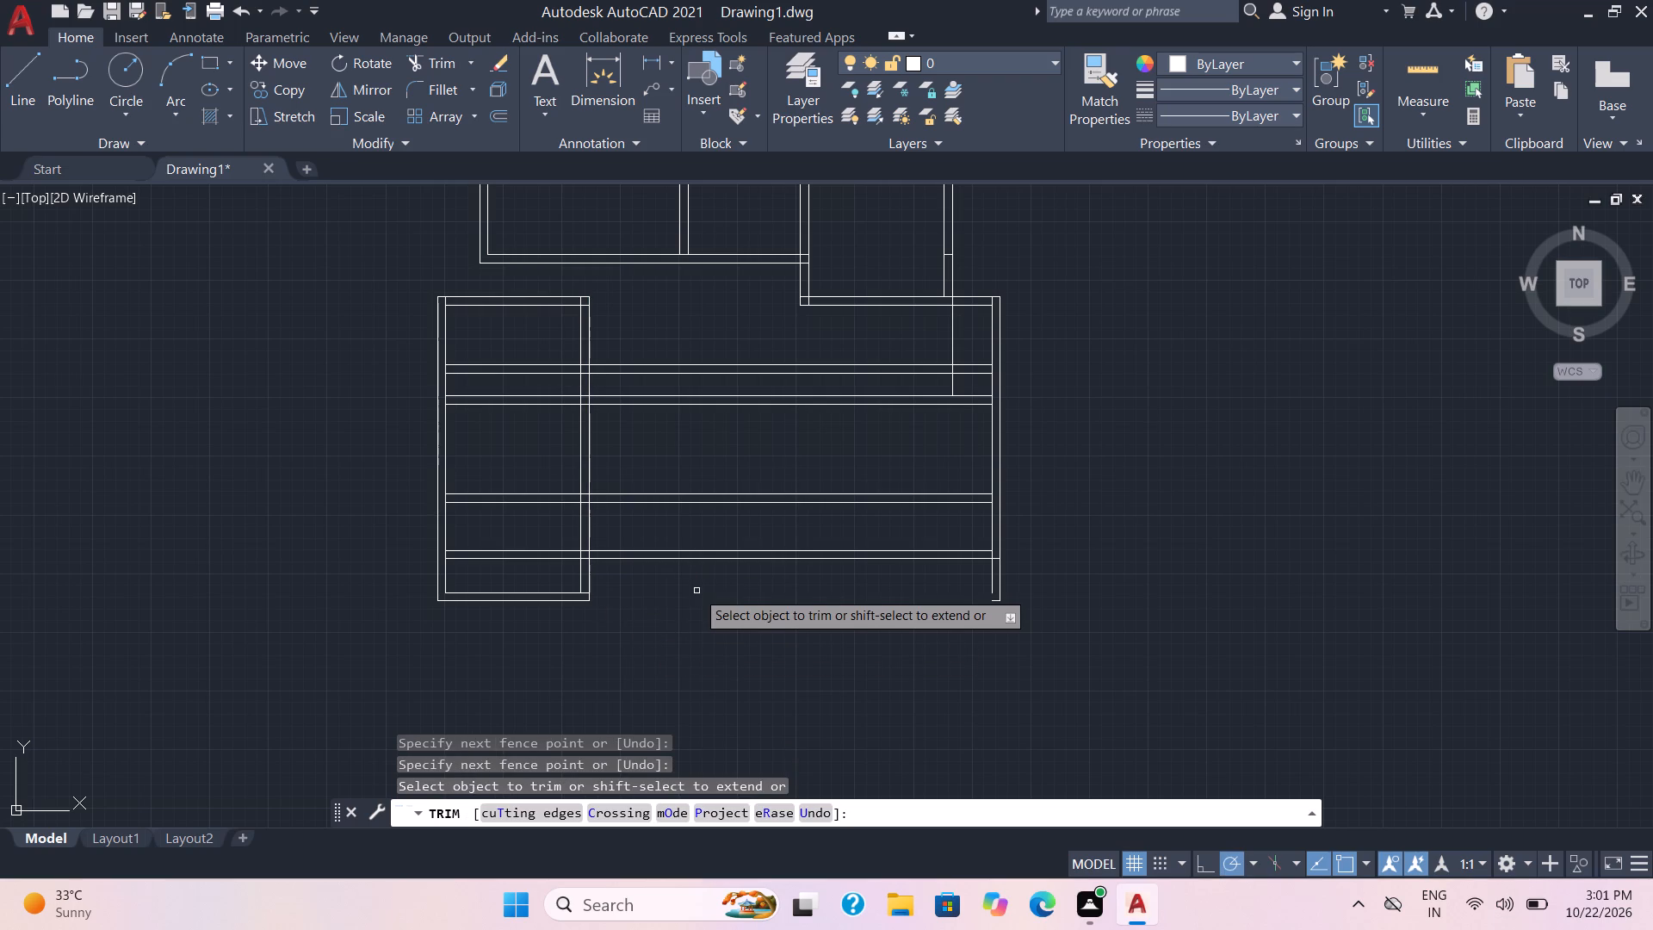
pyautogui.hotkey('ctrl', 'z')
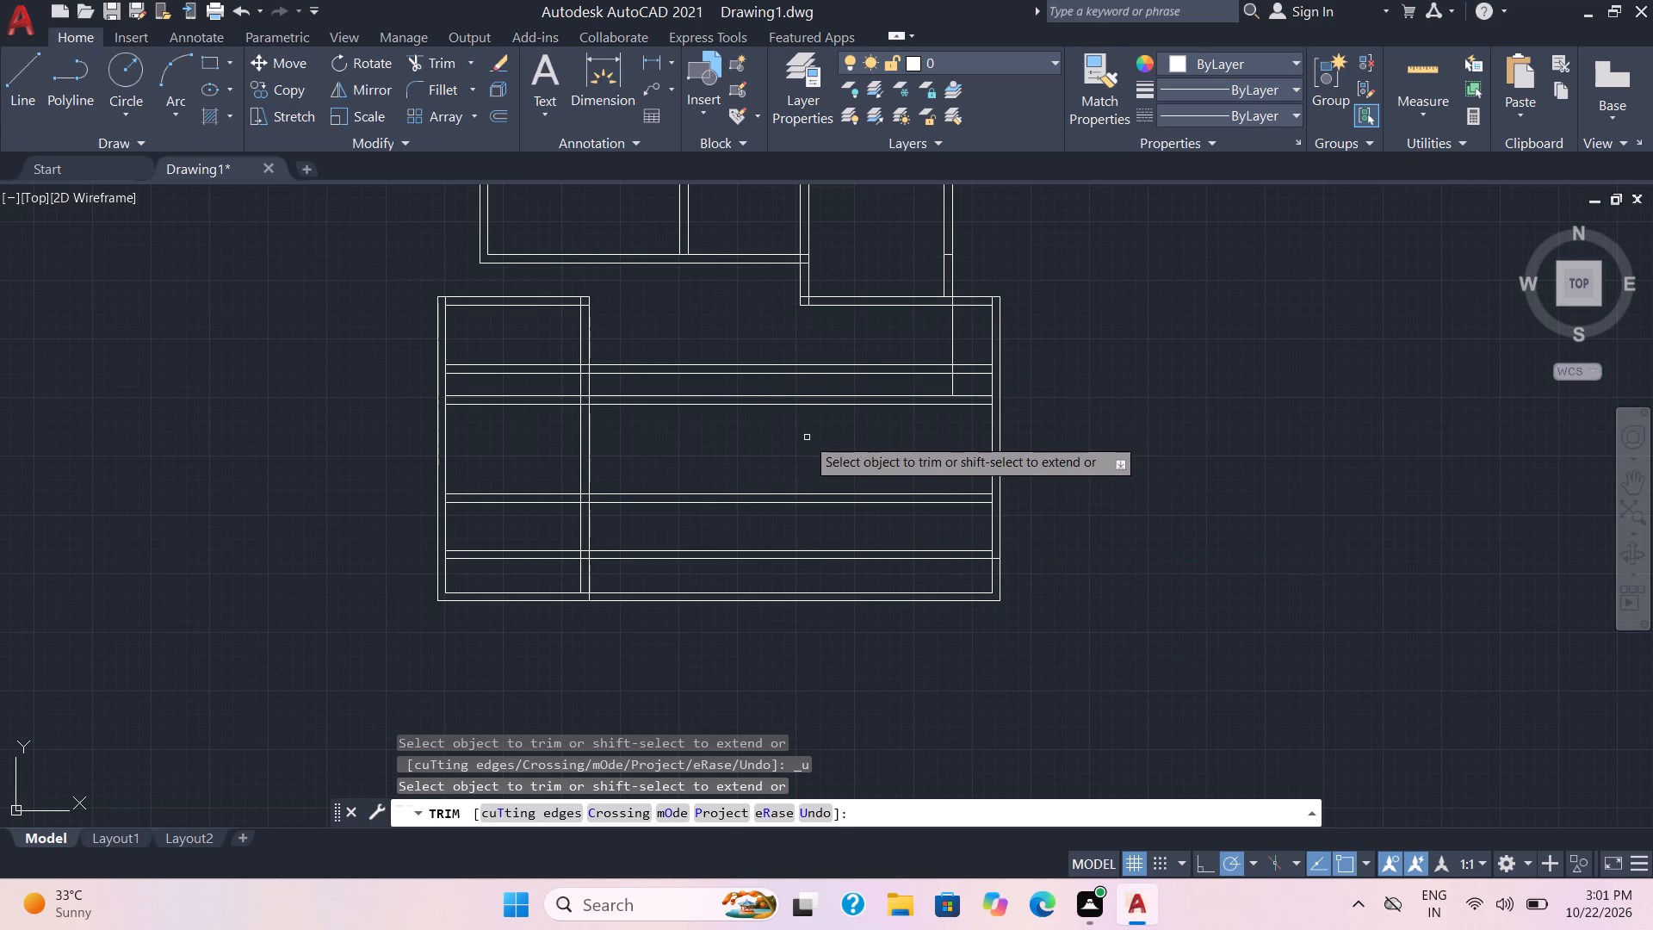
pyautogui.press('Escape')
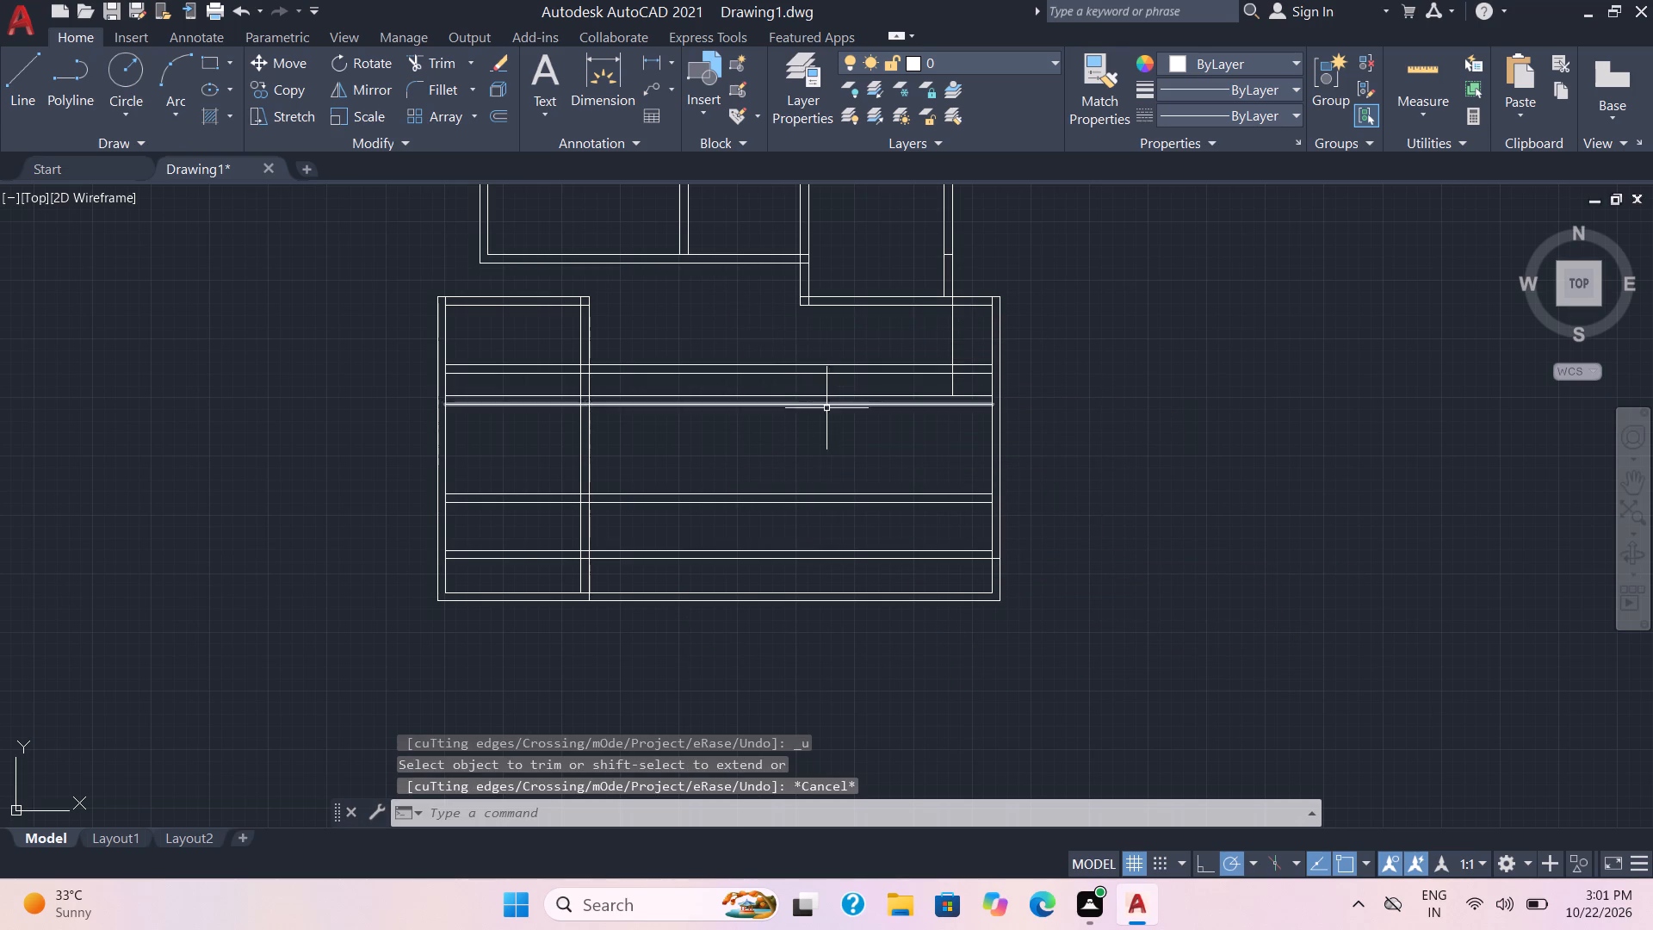
# Offset the lower-left partition's right line 10' to the right, and offset the new line 9" to form a second vertical partition.
pyautogui.press('o')
pyautogui.press('Return')
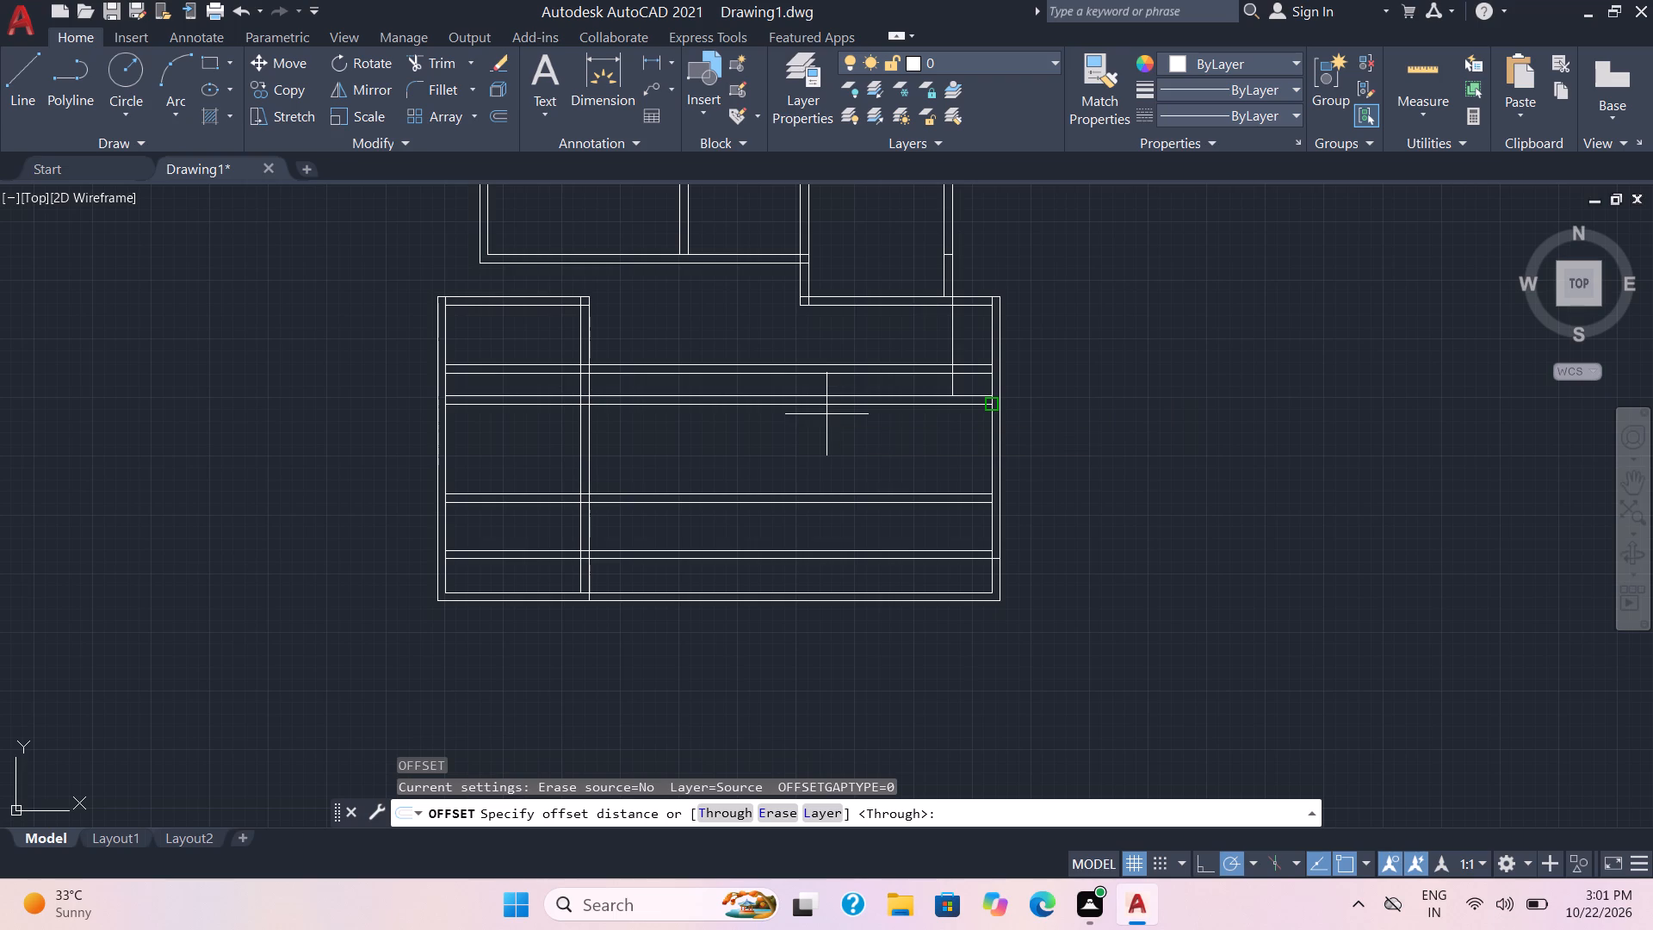
pyautogui.write("6'")
pyautogui.press('Return')
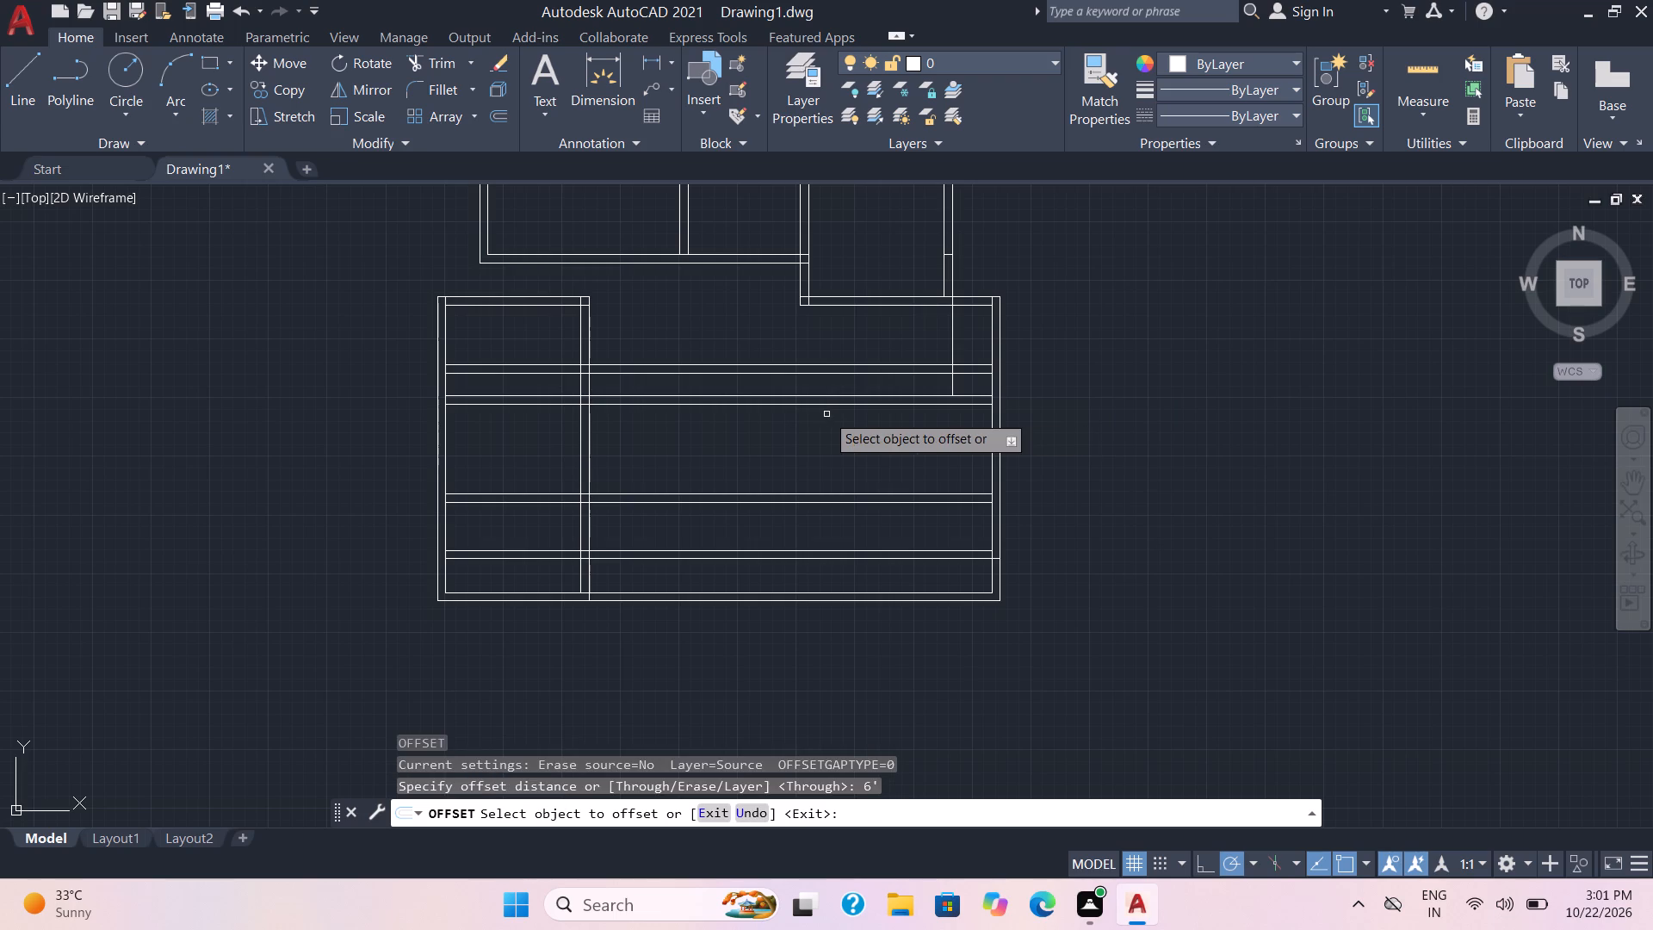
pyautogui.click(588, 445)
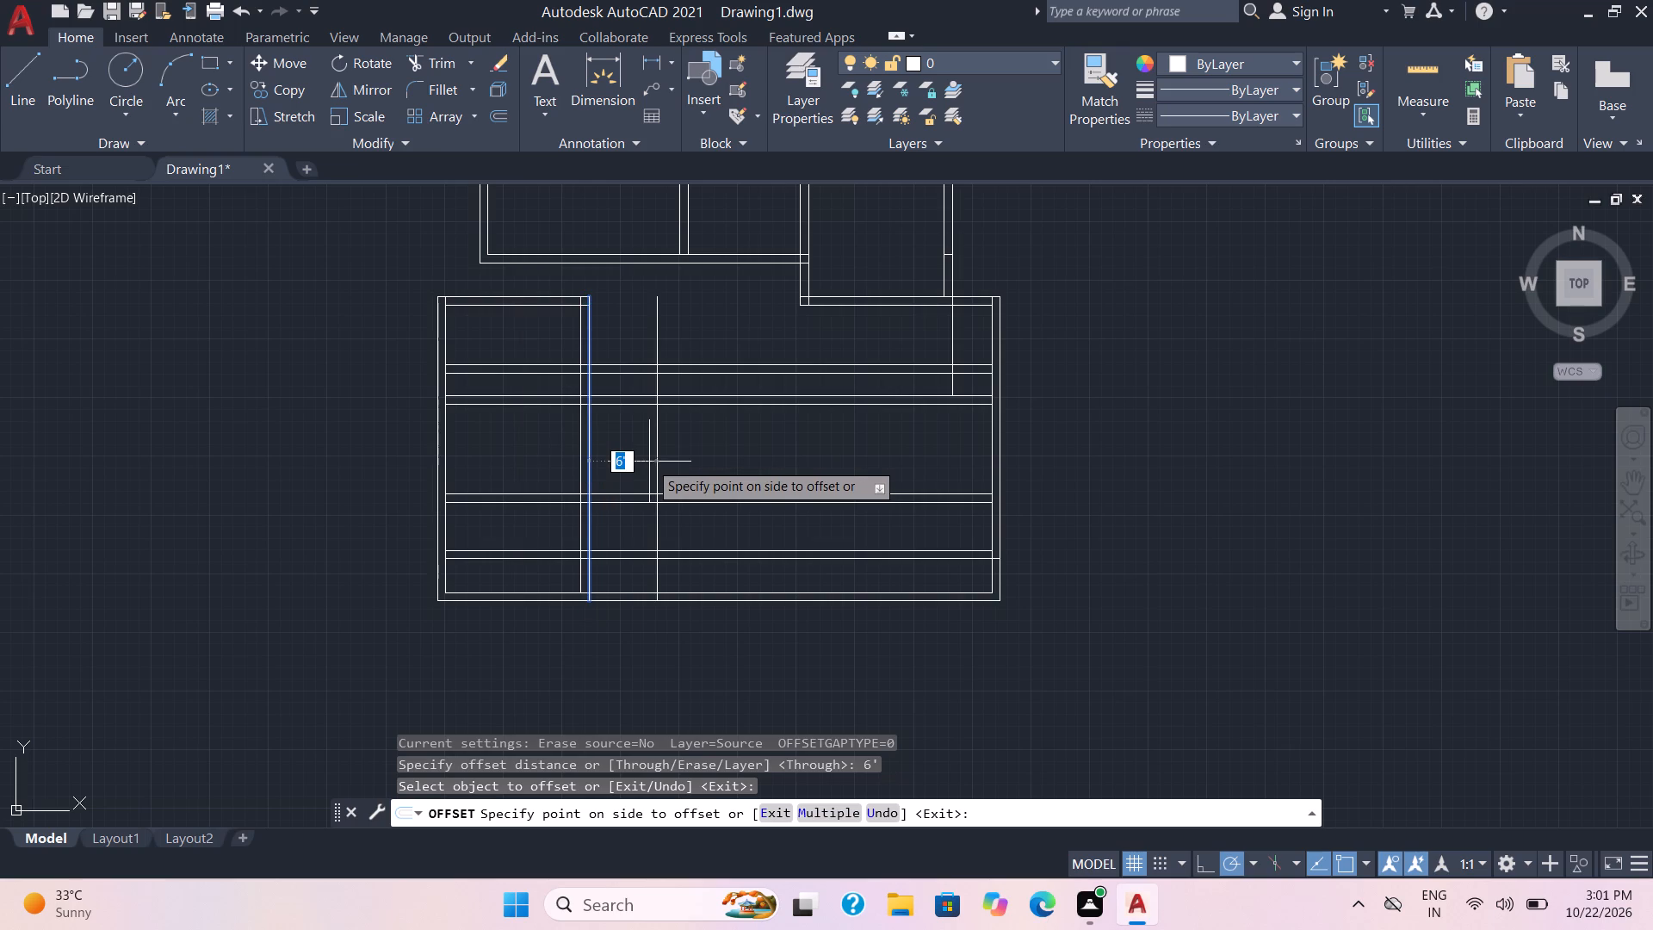
pyautogui.write("10'")
pyautogui.press('Return')
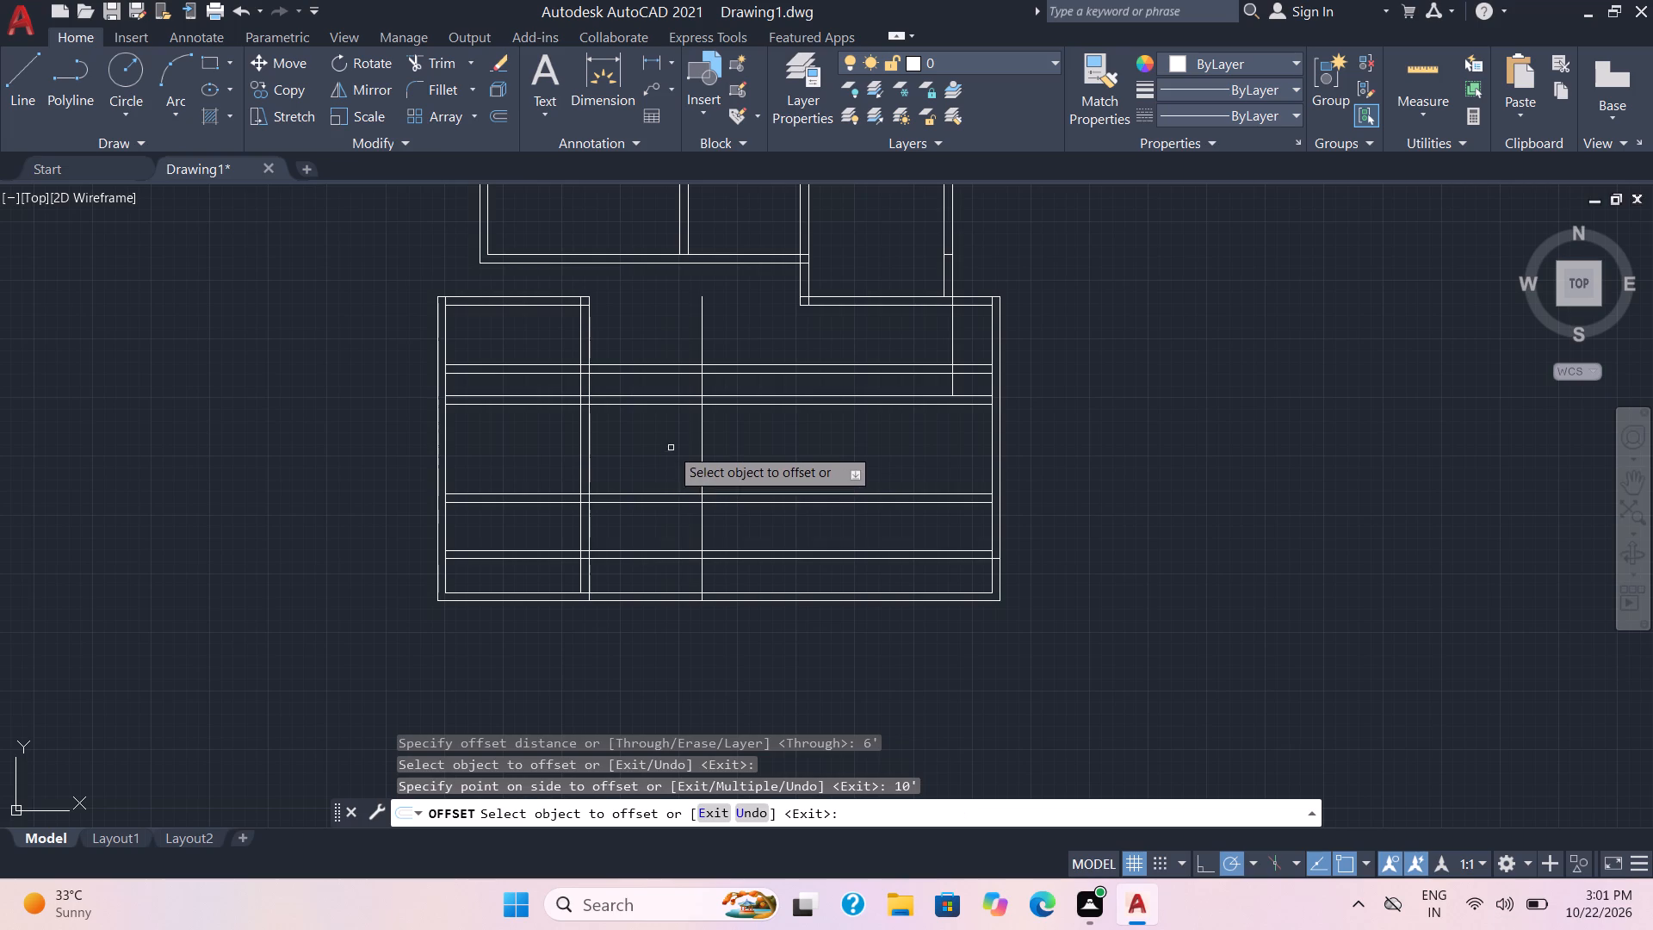
pyautogui.click(702, 443)
pyautogui.press('9')
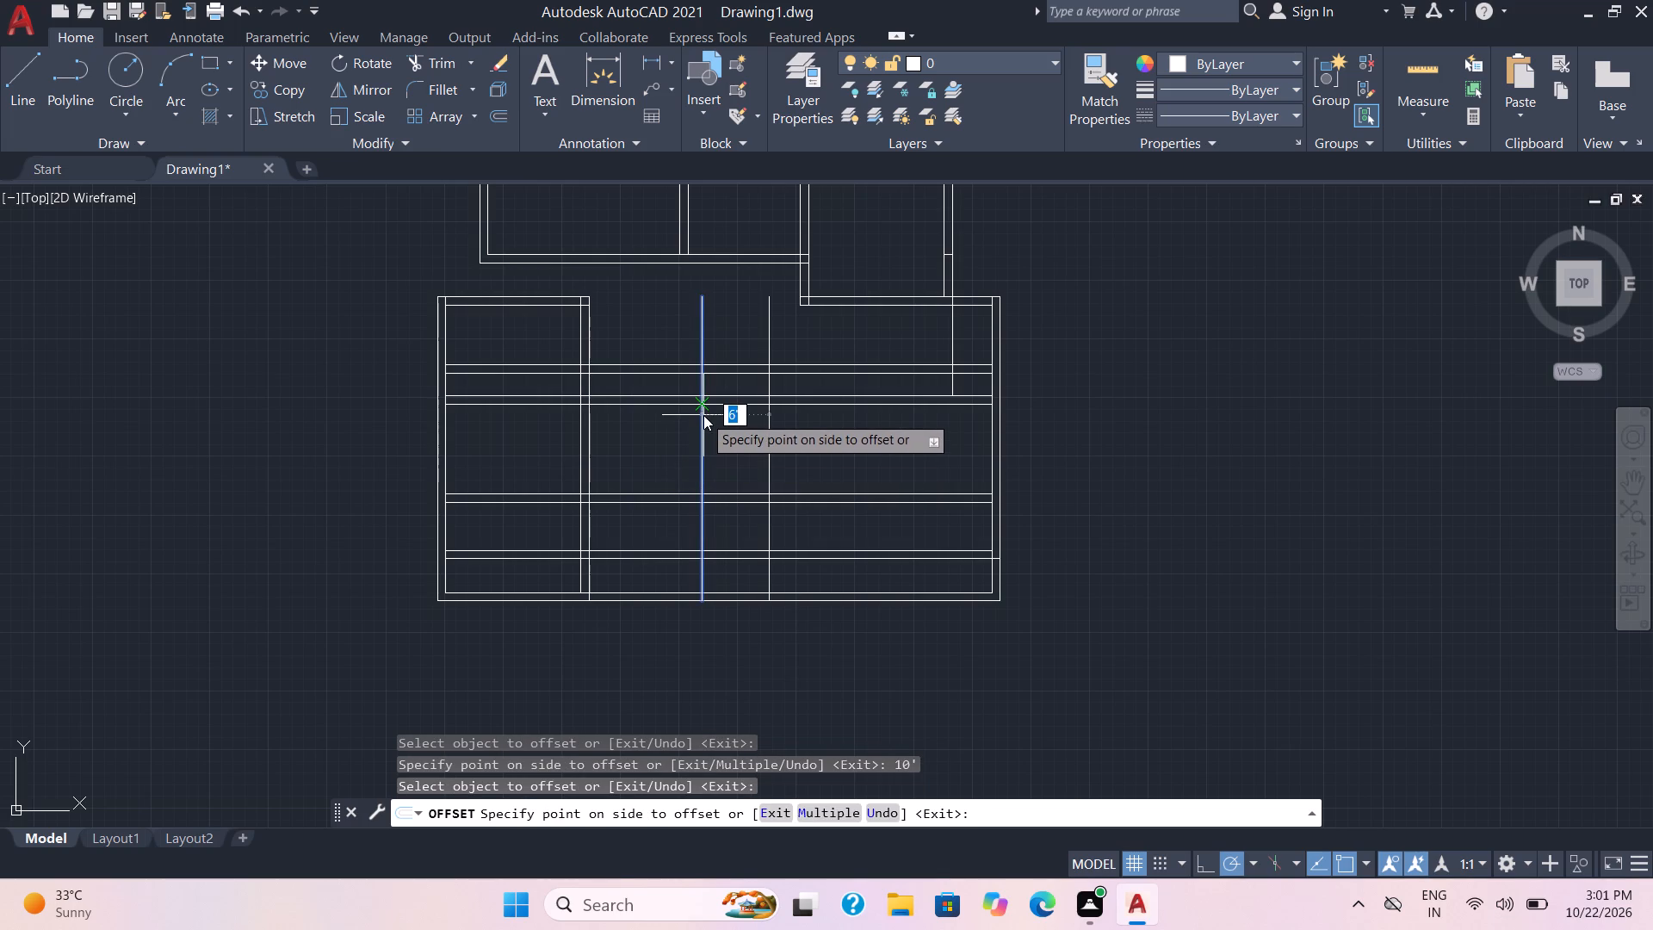
pyautogui.press('Return')
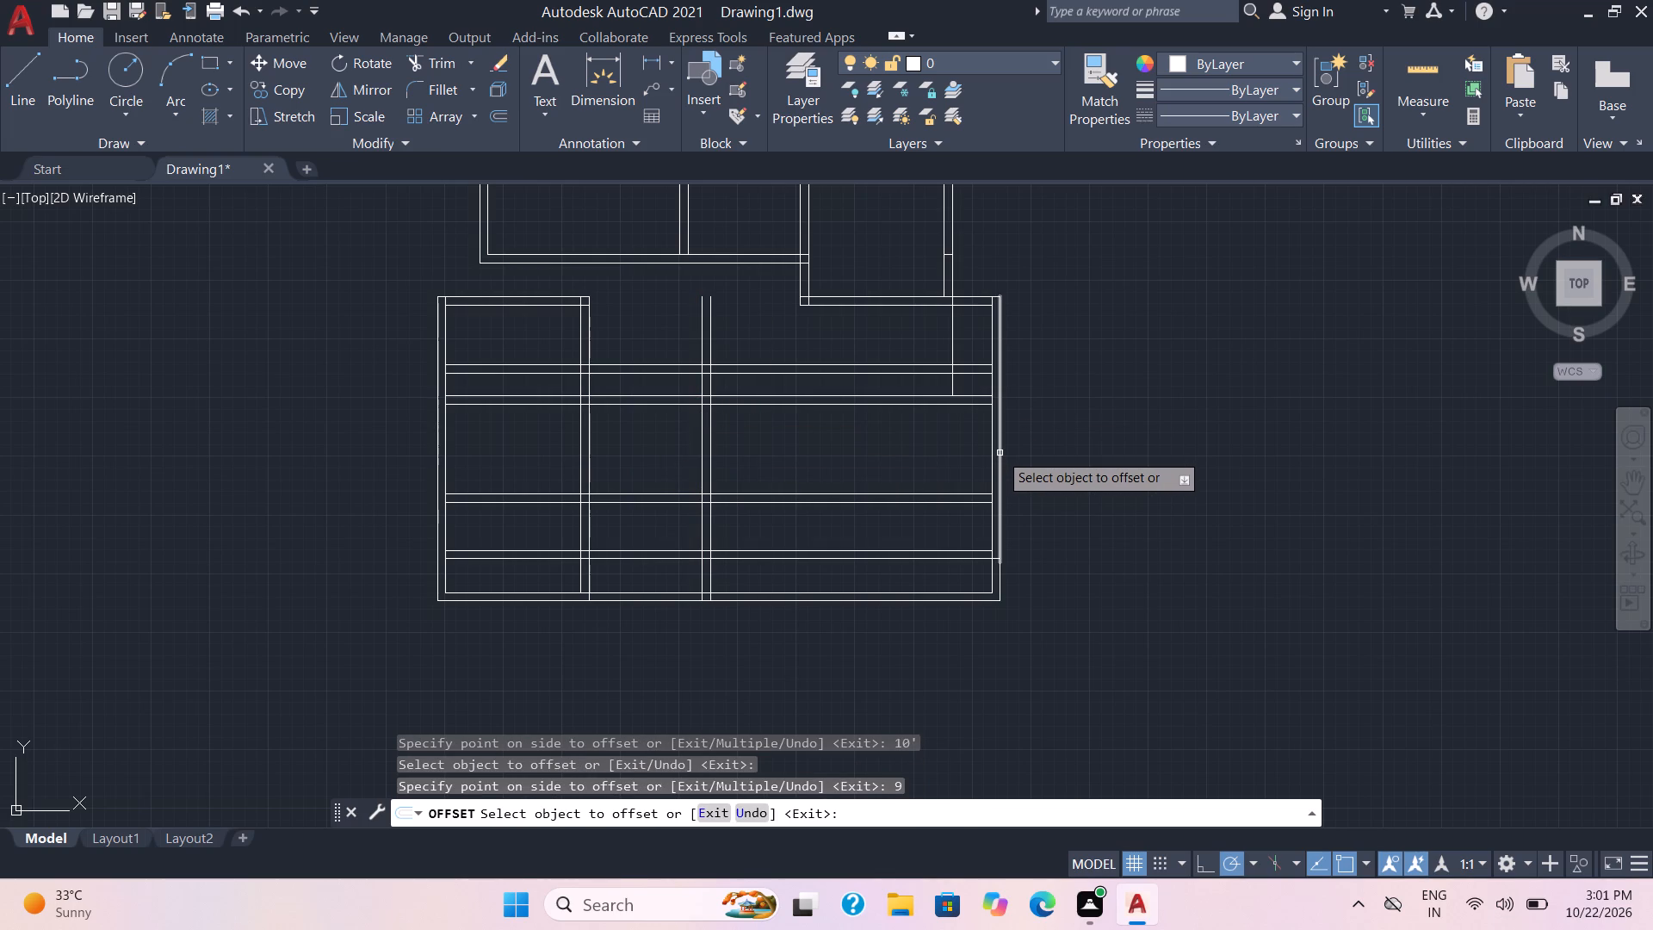
# Offset the lower section's outer right wall line 12' inward, and offset the resulting line a further 3' to the left.
pyautogui.click(1000, 453)
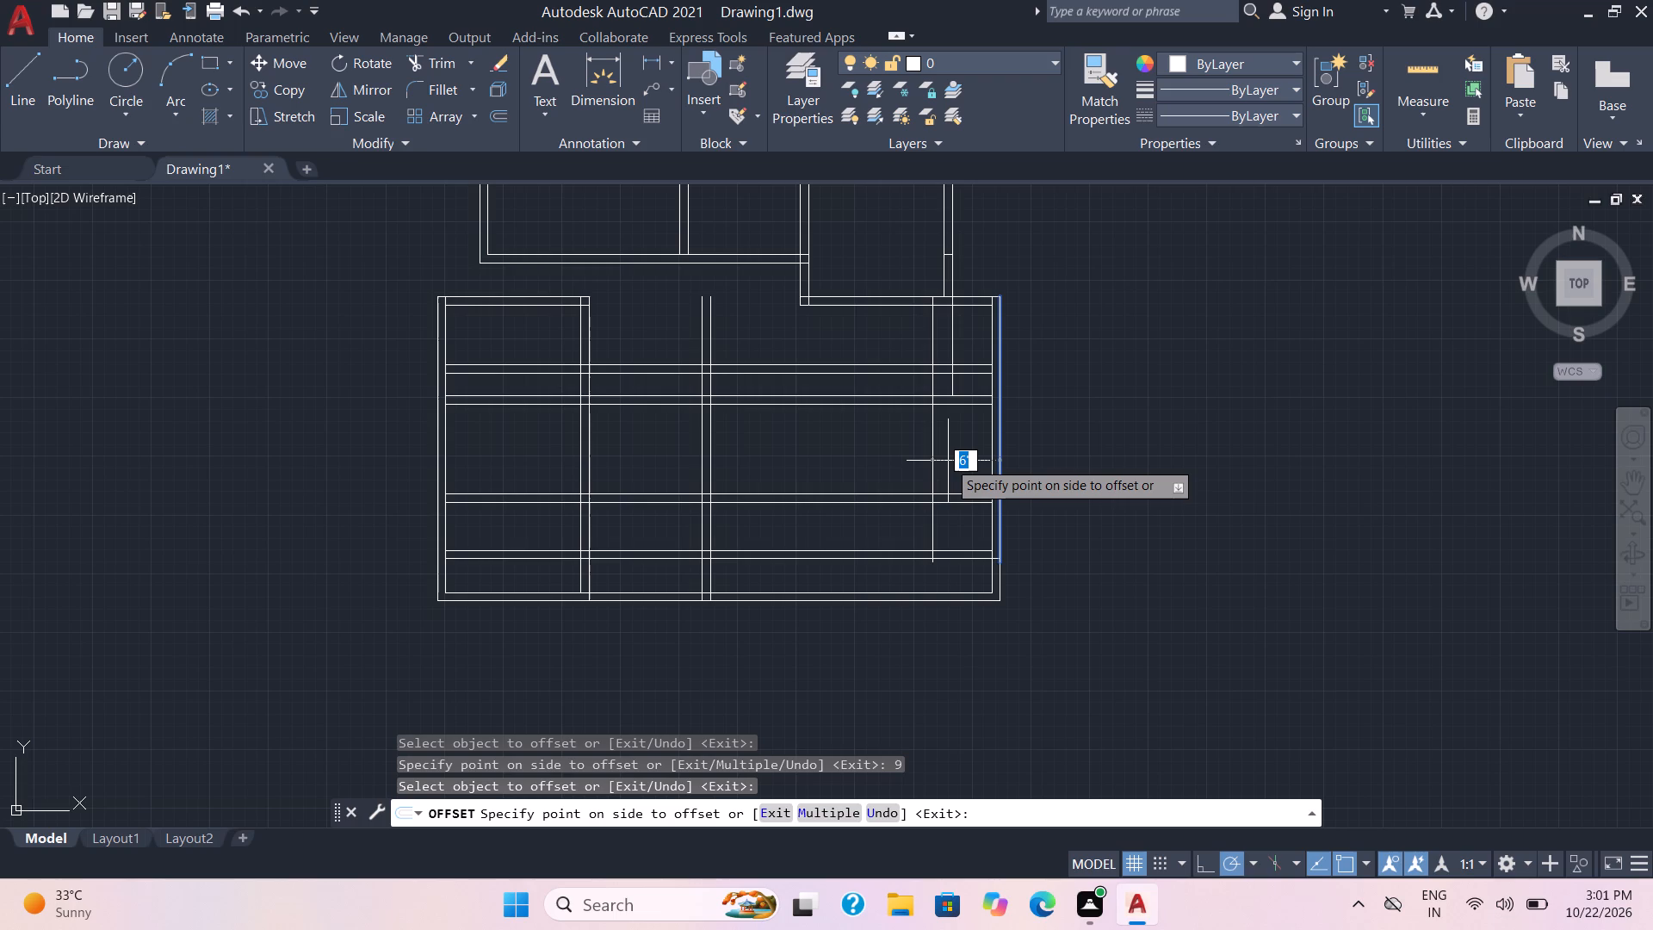
pyautogui.write('12')
pyautogui.press("'")
pyautogui.press('Return')
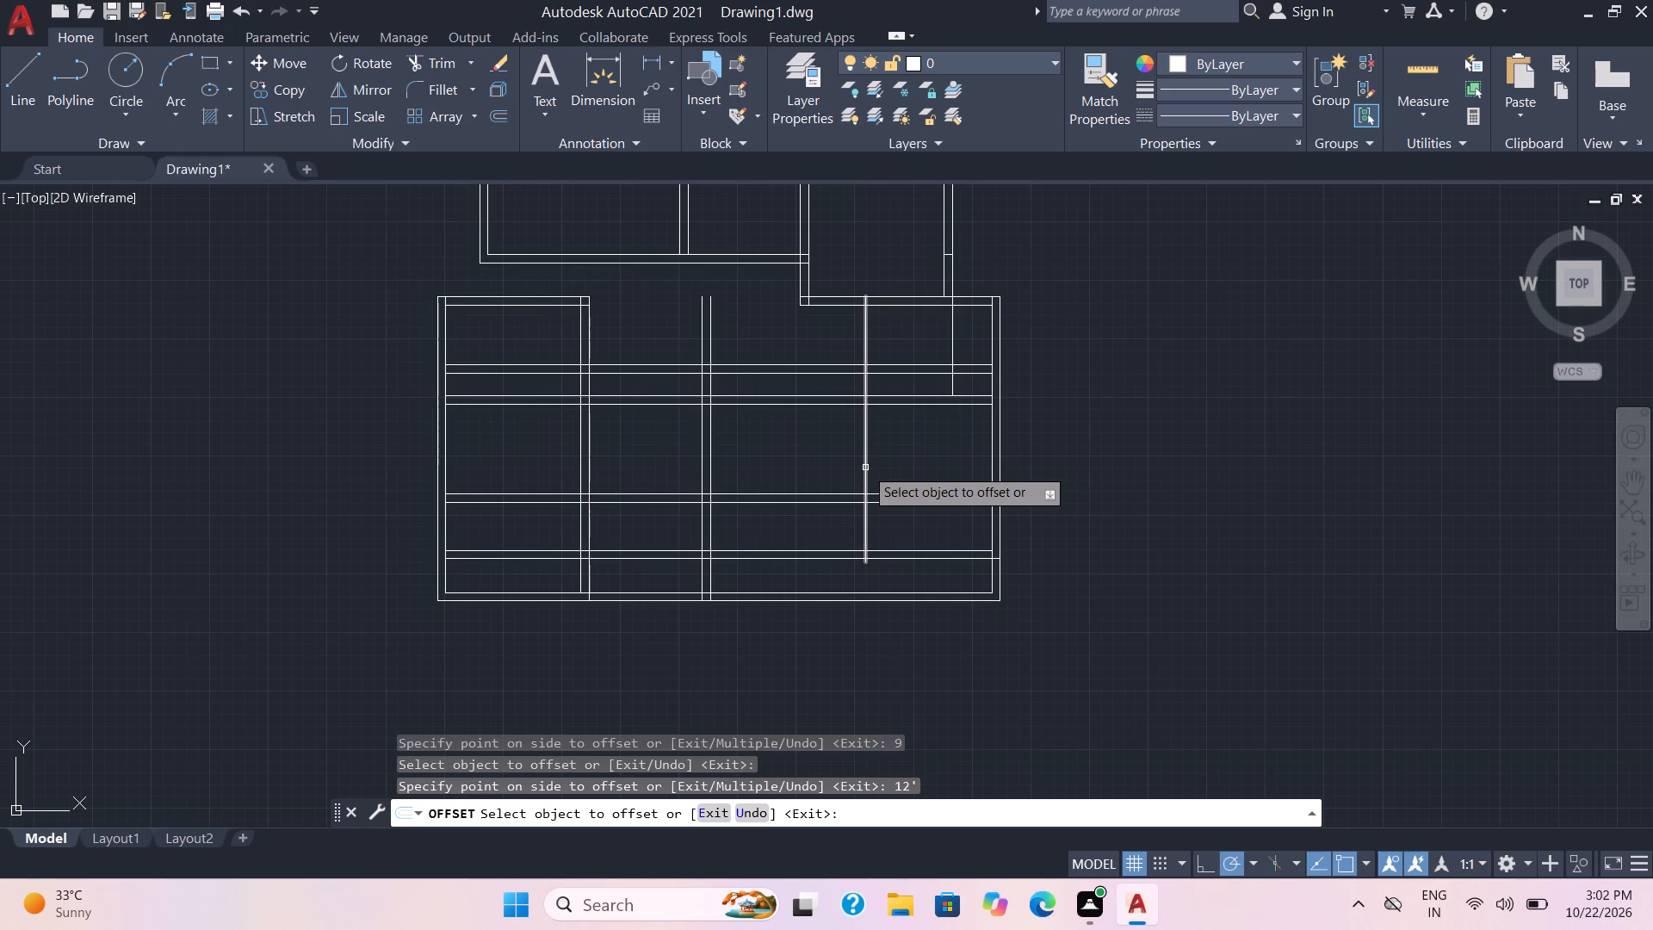
pyautogui.click(865, 468)
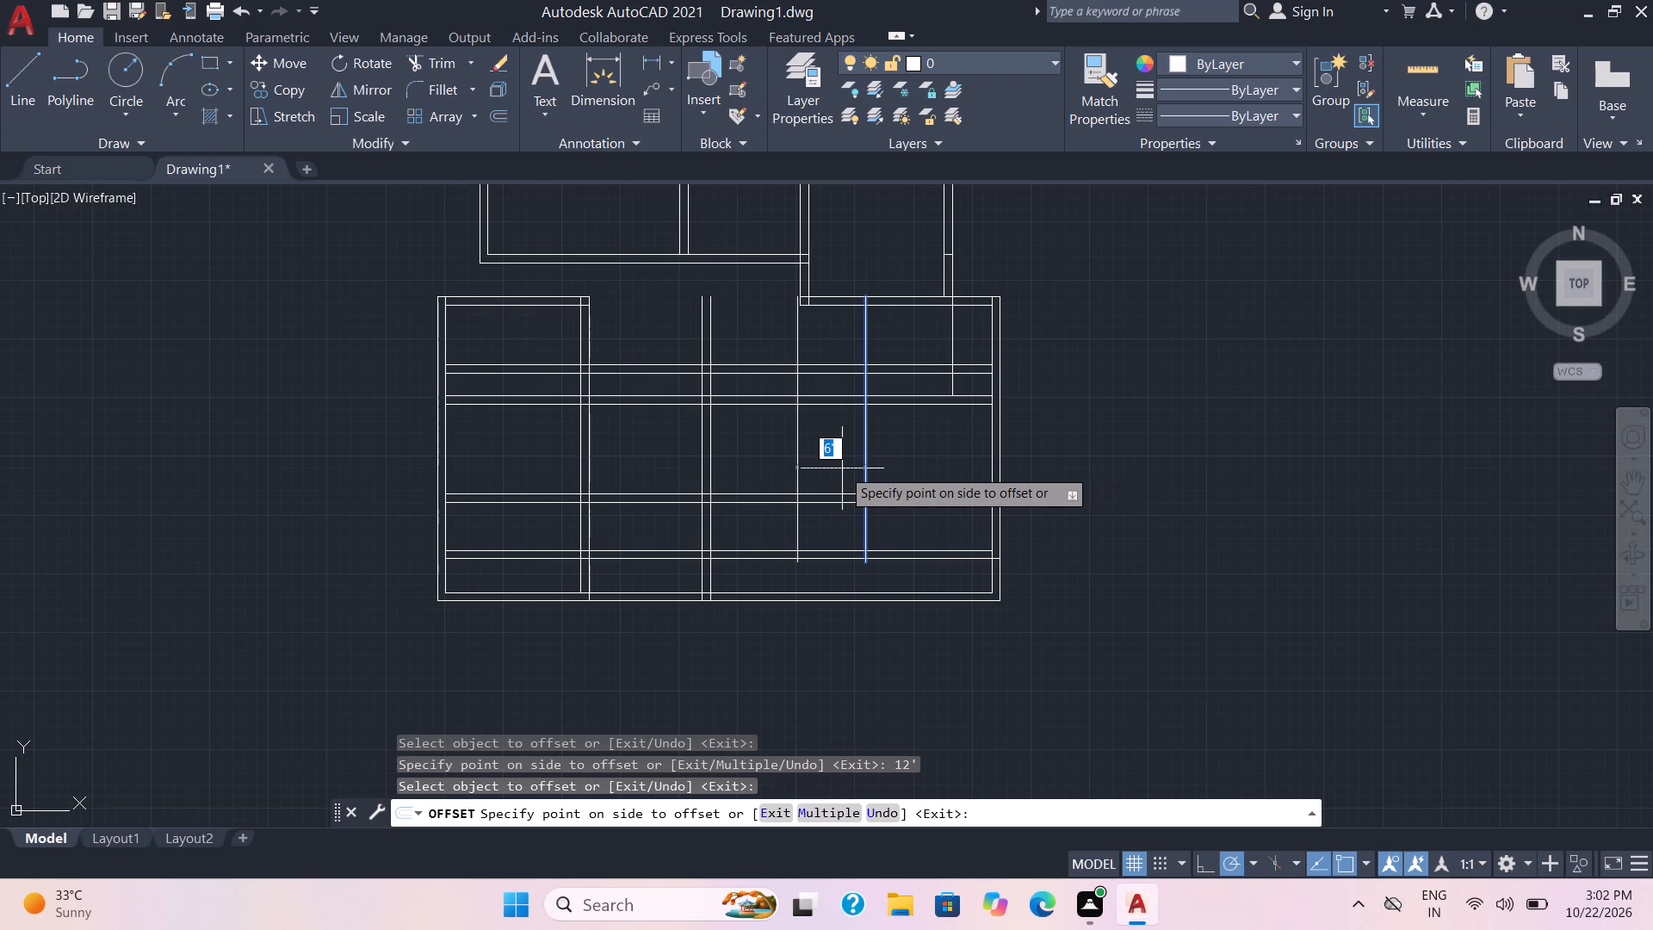
pyautogui.write("3'")
pyautogui.press('Return')
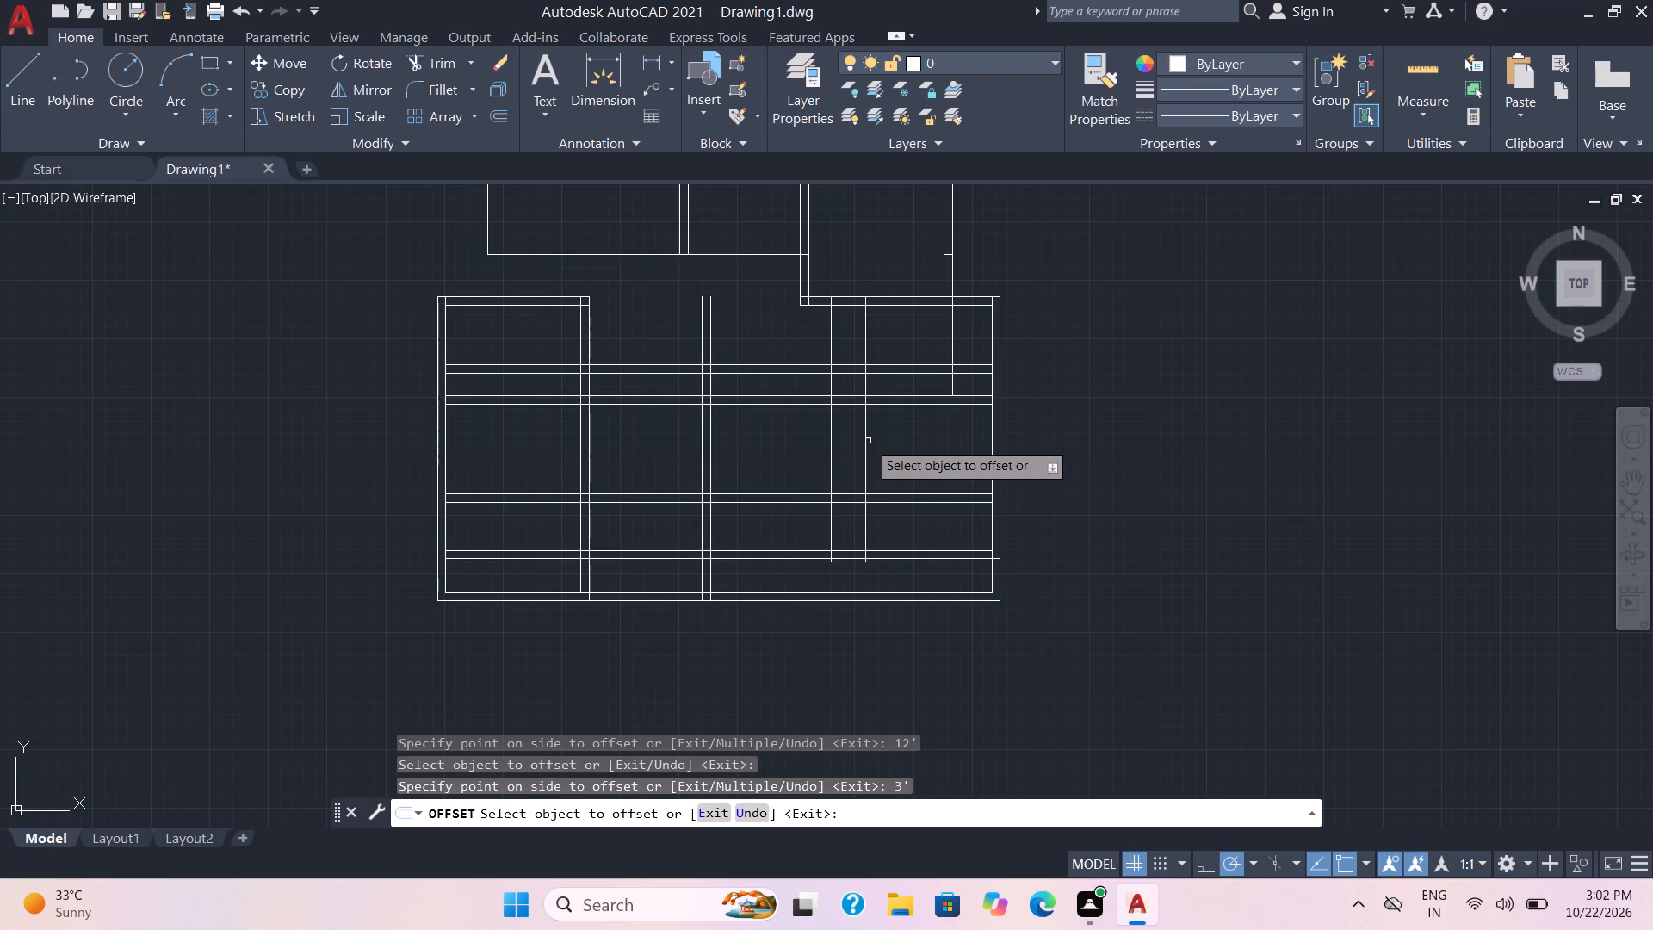
# Offset the line 12' from the outer right wall 1' to the left, and offset that new line 9" to the left.
pyautogui.click(866, 454)
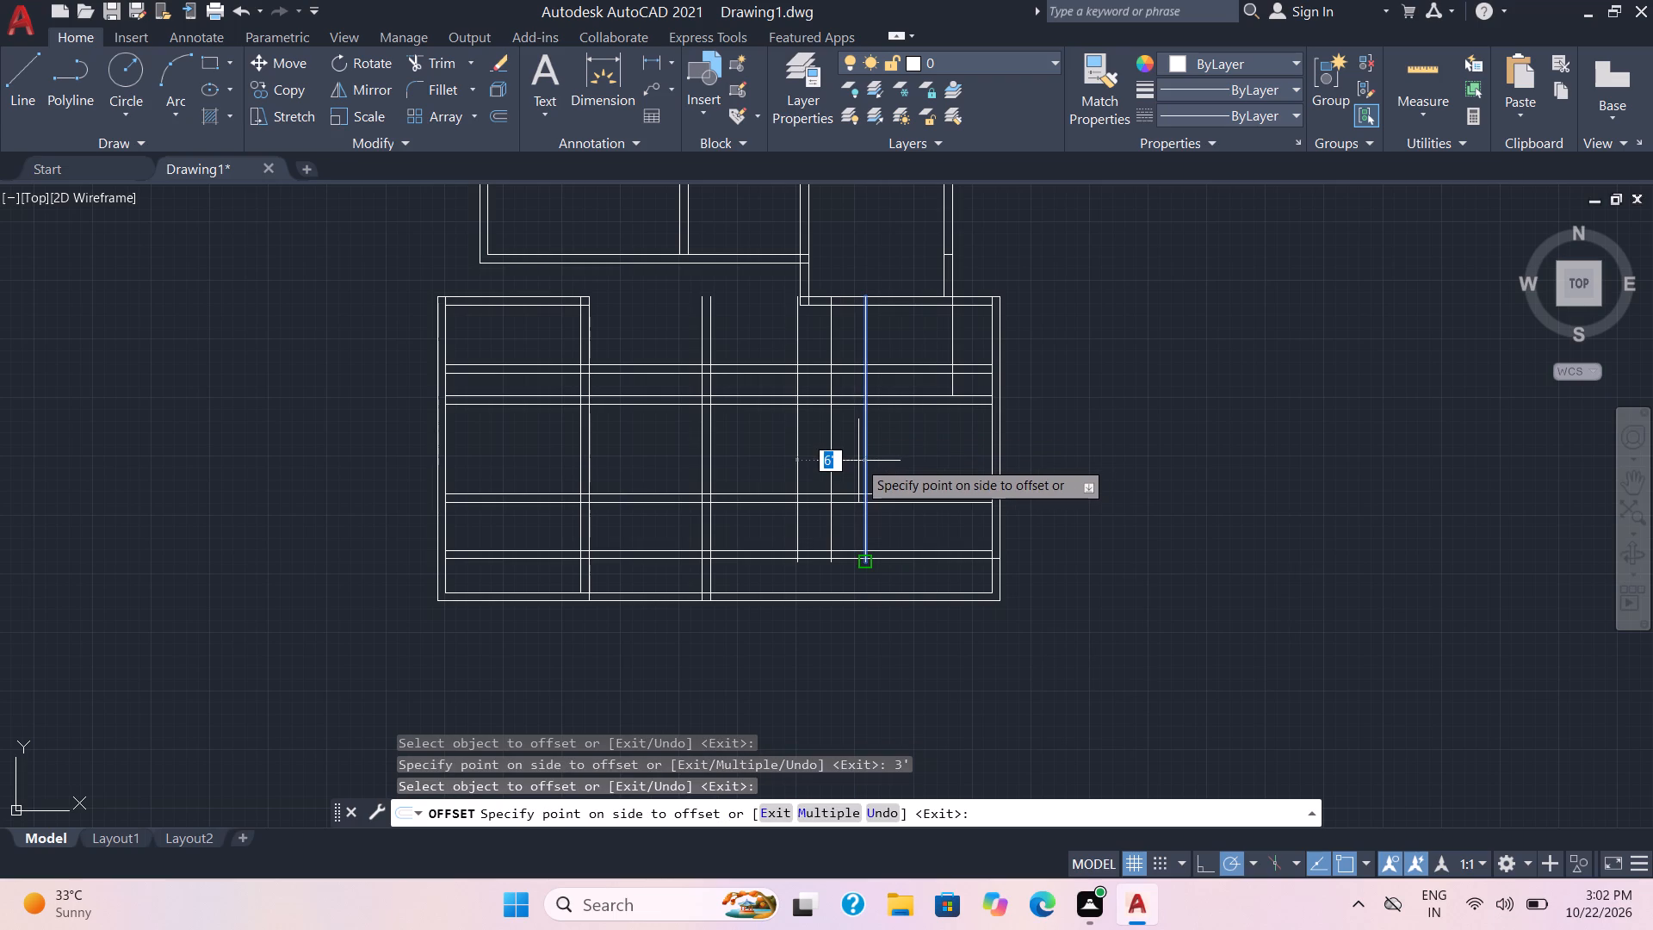
pyautogui.press('1')
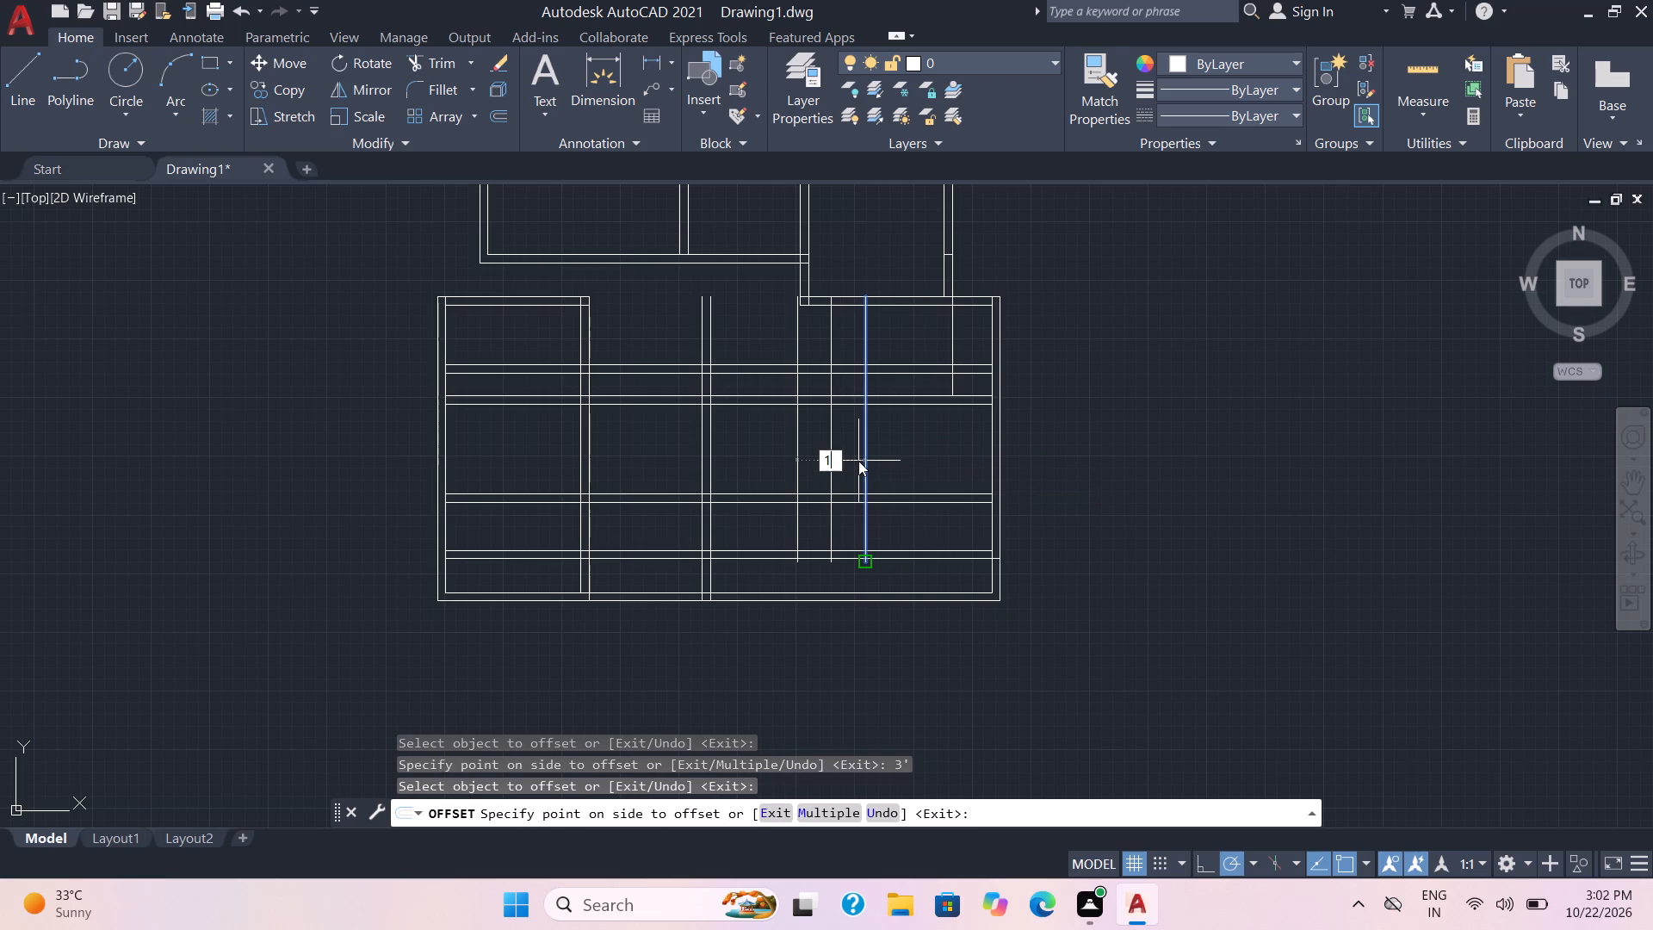
pyautogui.press("'")
pyautogui.press('Return')
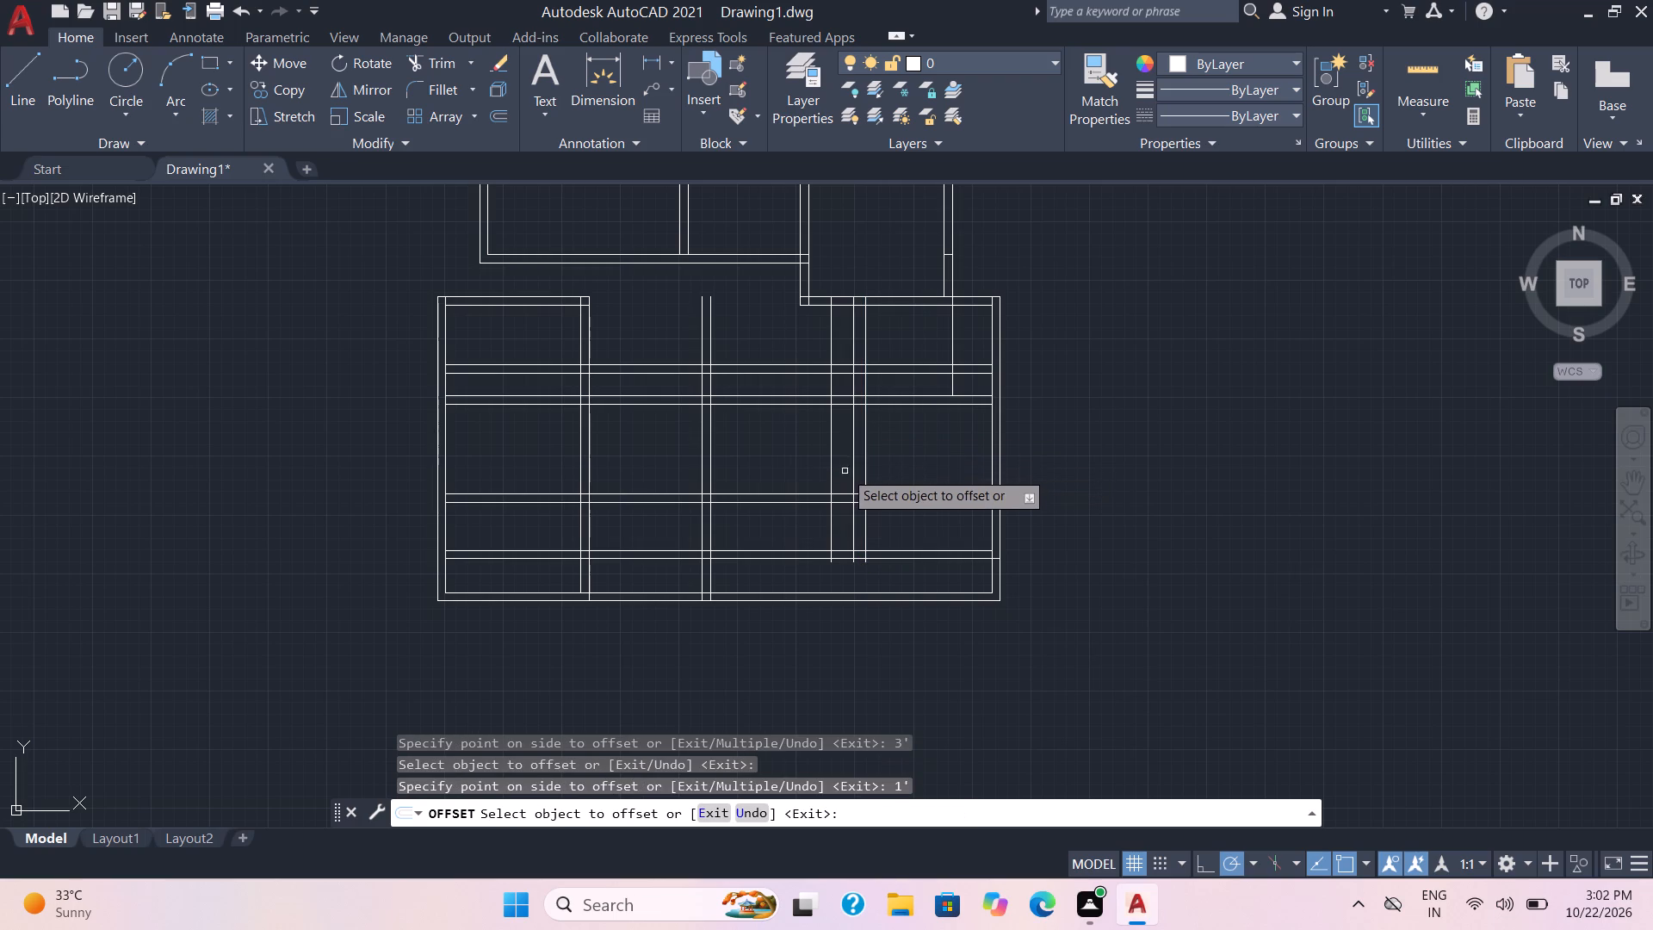
pyautogui.click(855, 464)
pyautogui.press('9')
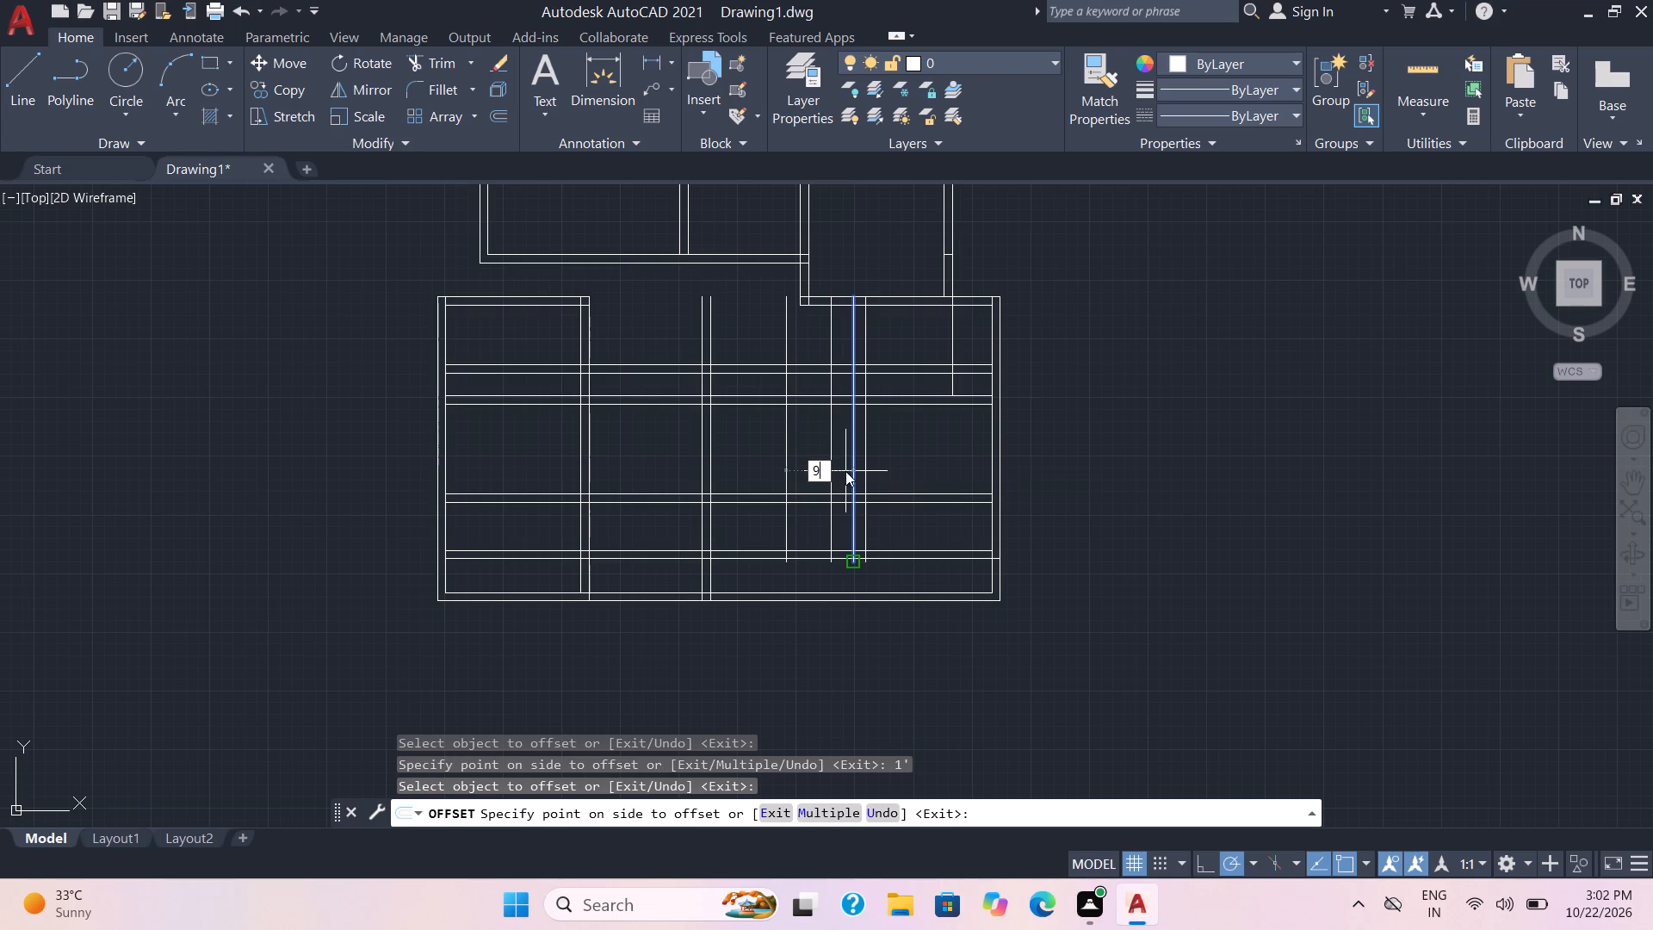
pyautogui.press('Return')
pyautogui.press('Escape')
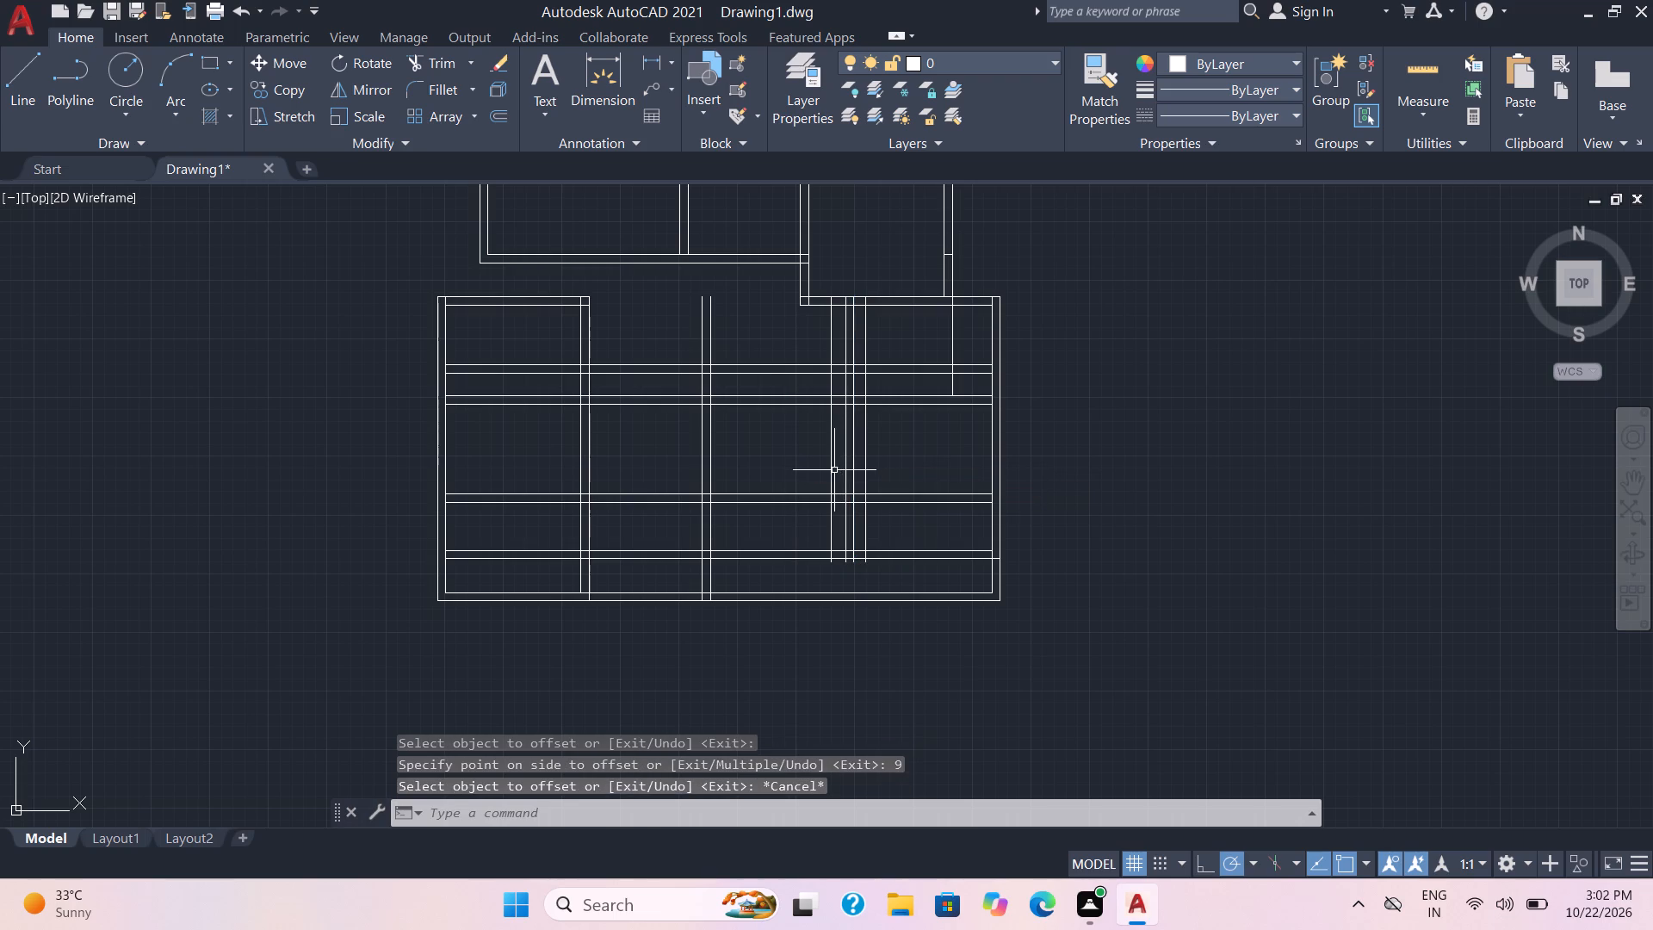
# Delete the two guide lines flanking the new 9" vertical partition, made by the 12' and 3' offsets.
pyautogui.click(832, 472)
pyautogui.click(866, 456)
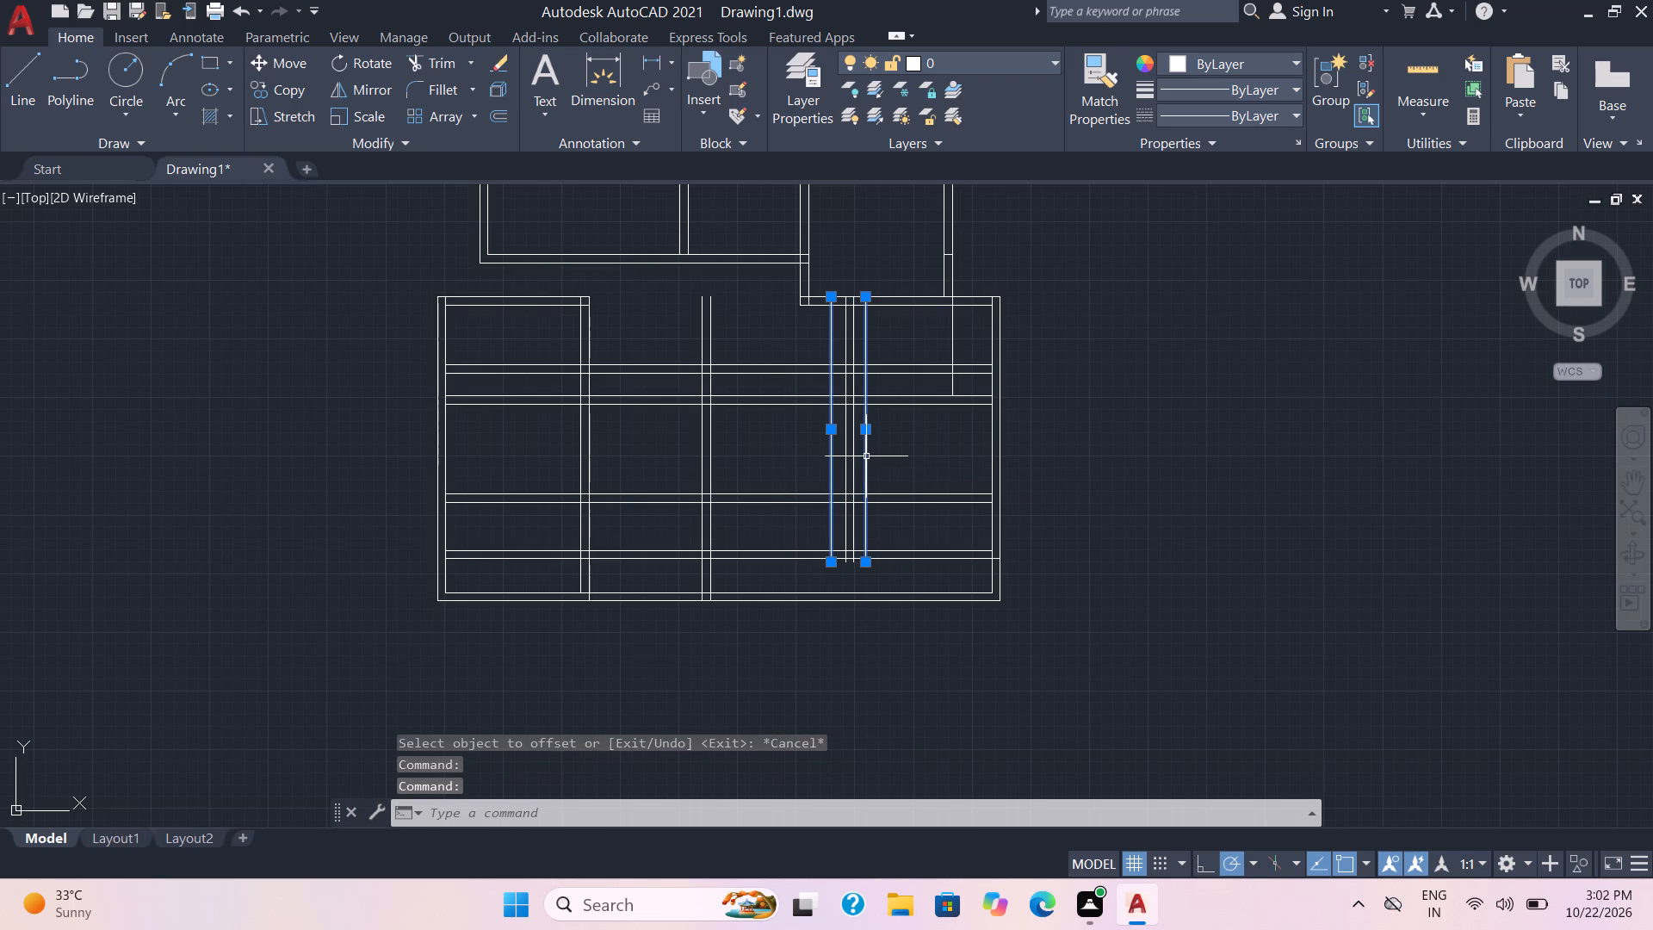
pyautogui.press('Delete')
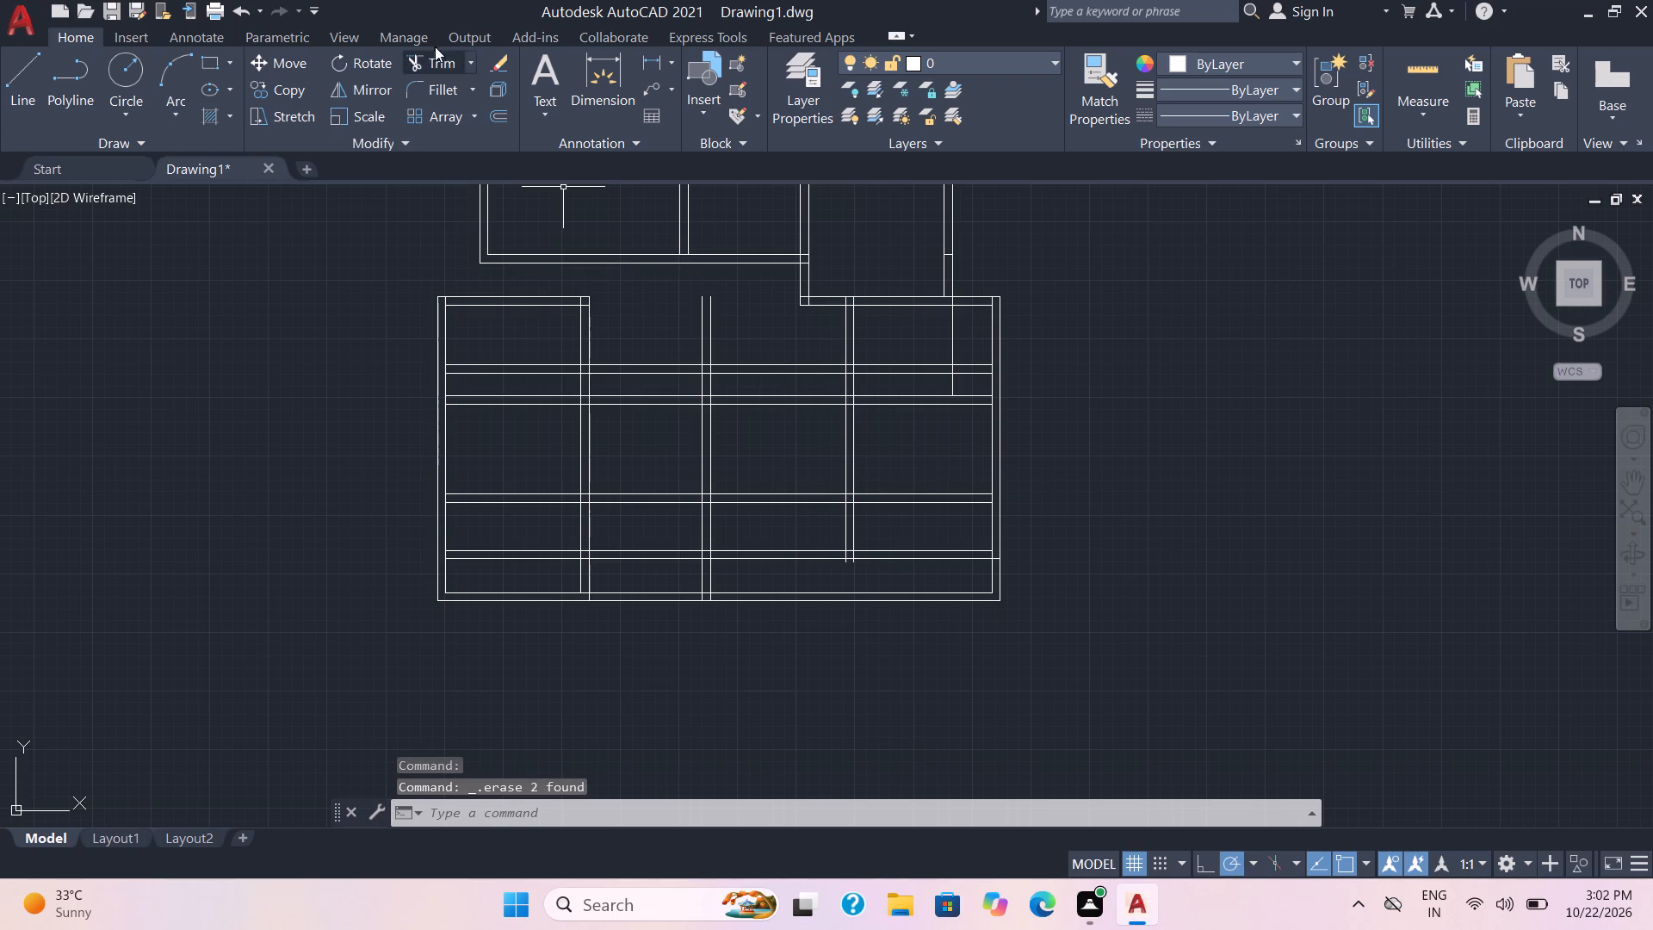
# Trim the lower section's bottom wall right of the middle partition, plus that partition and the lowest horizontal wall around their crossing.
pyautogui.click(438, 65)
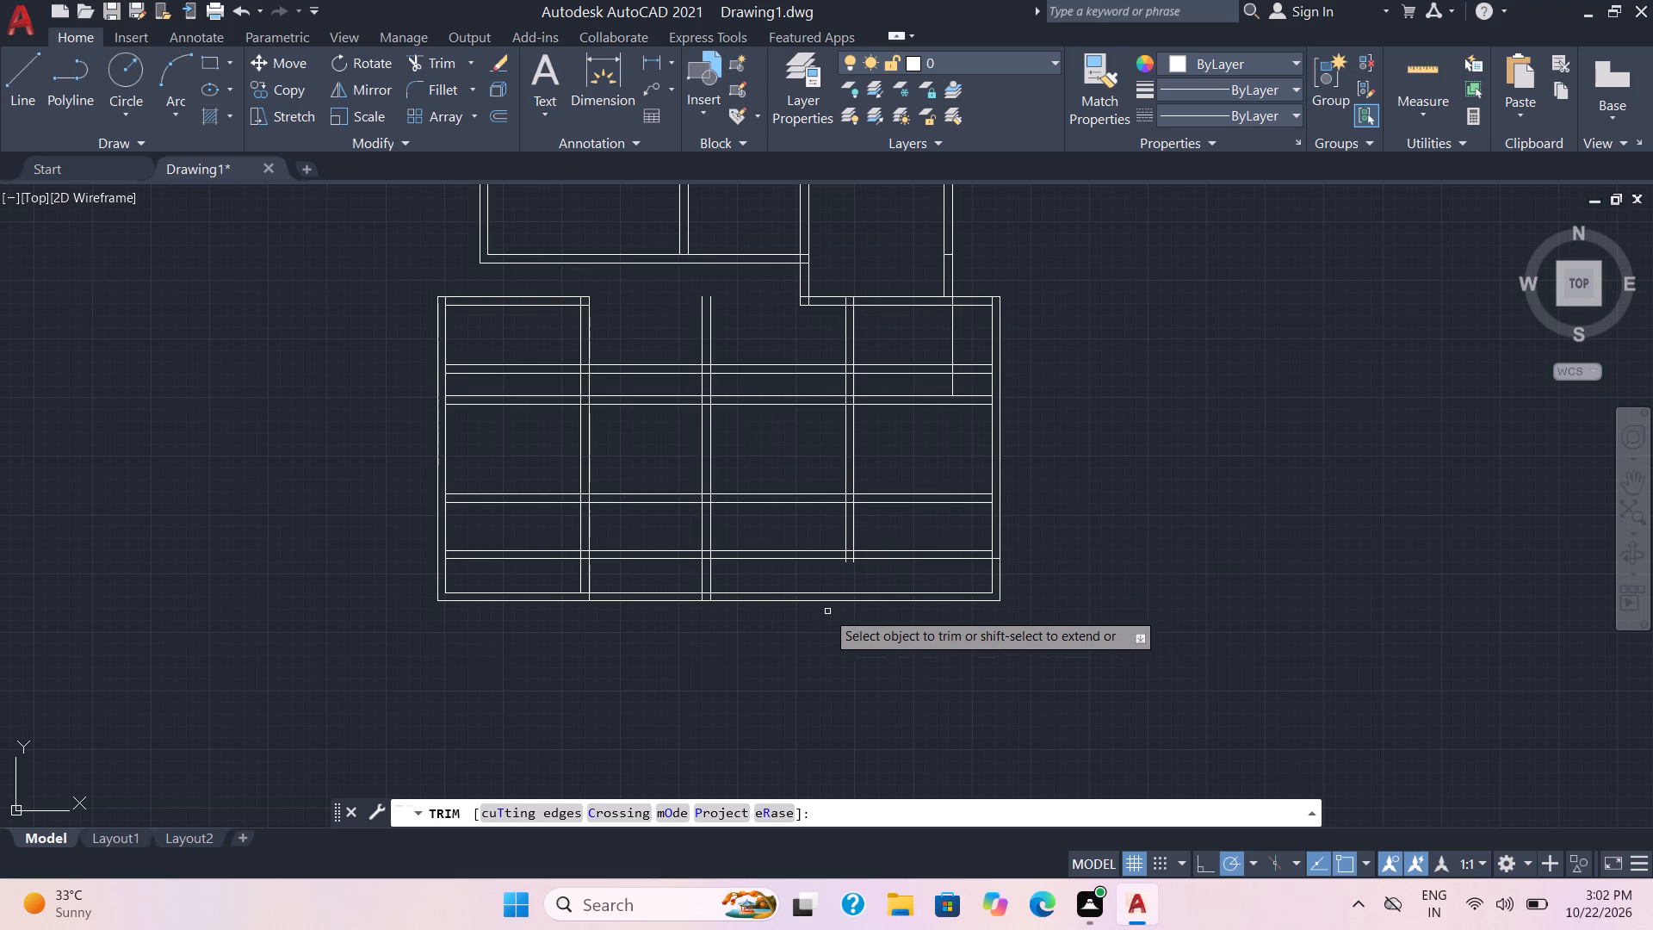
pyautogui.click(798, 623)
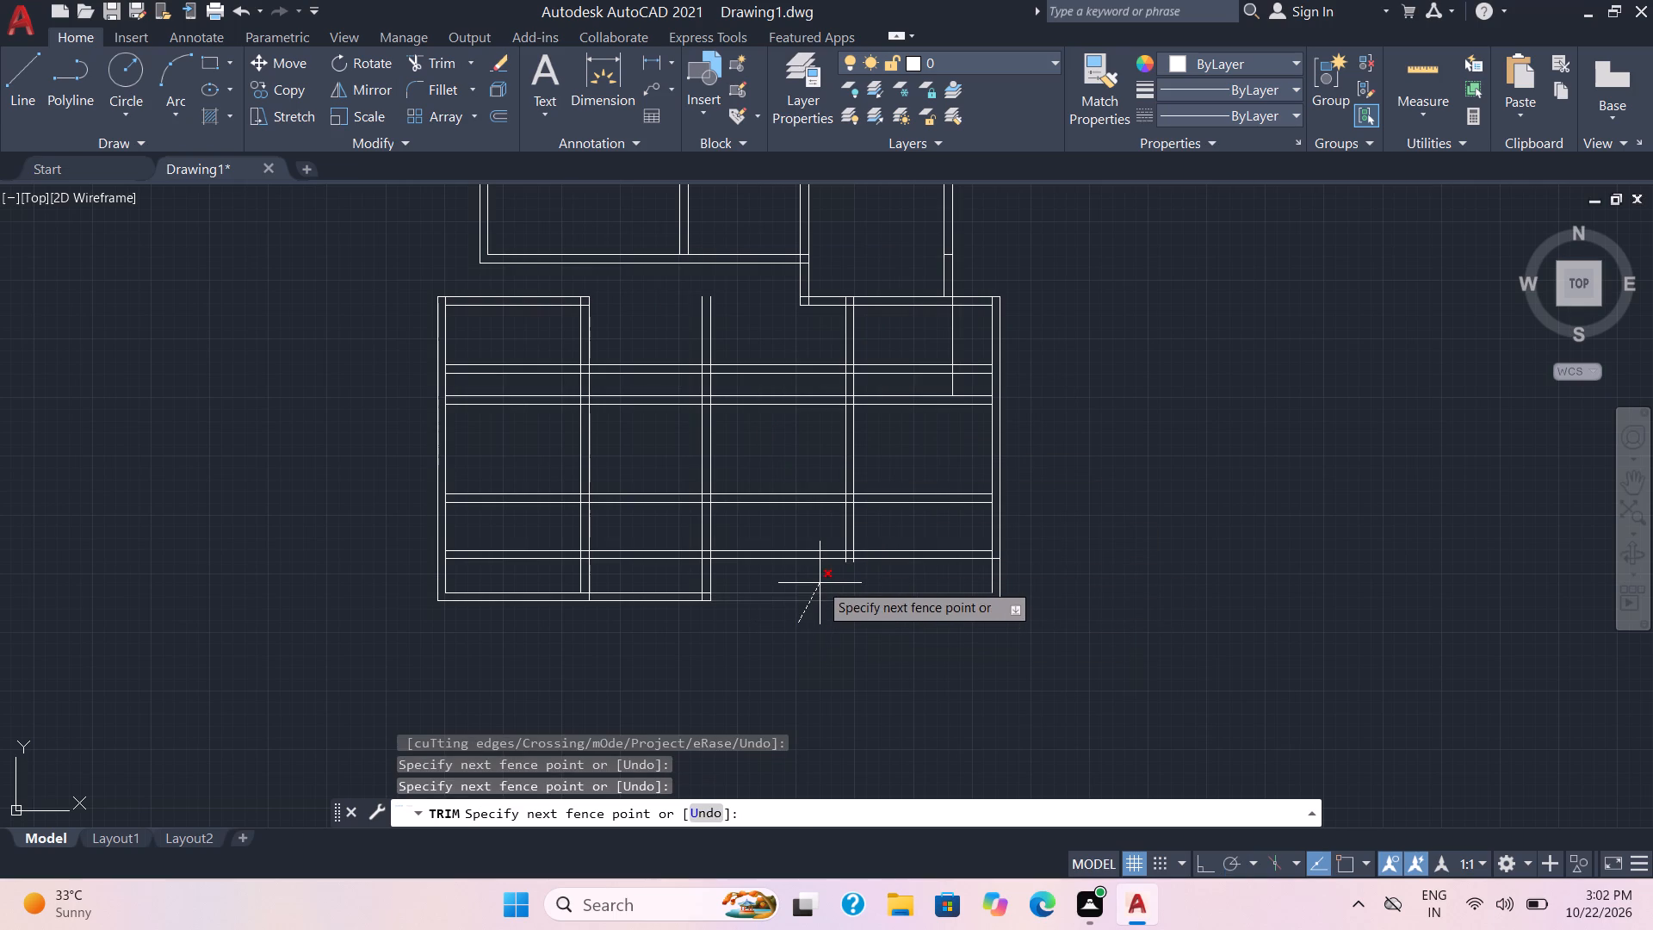
pyautogui.click(820, 583)
pyautogui.click(762, 525)
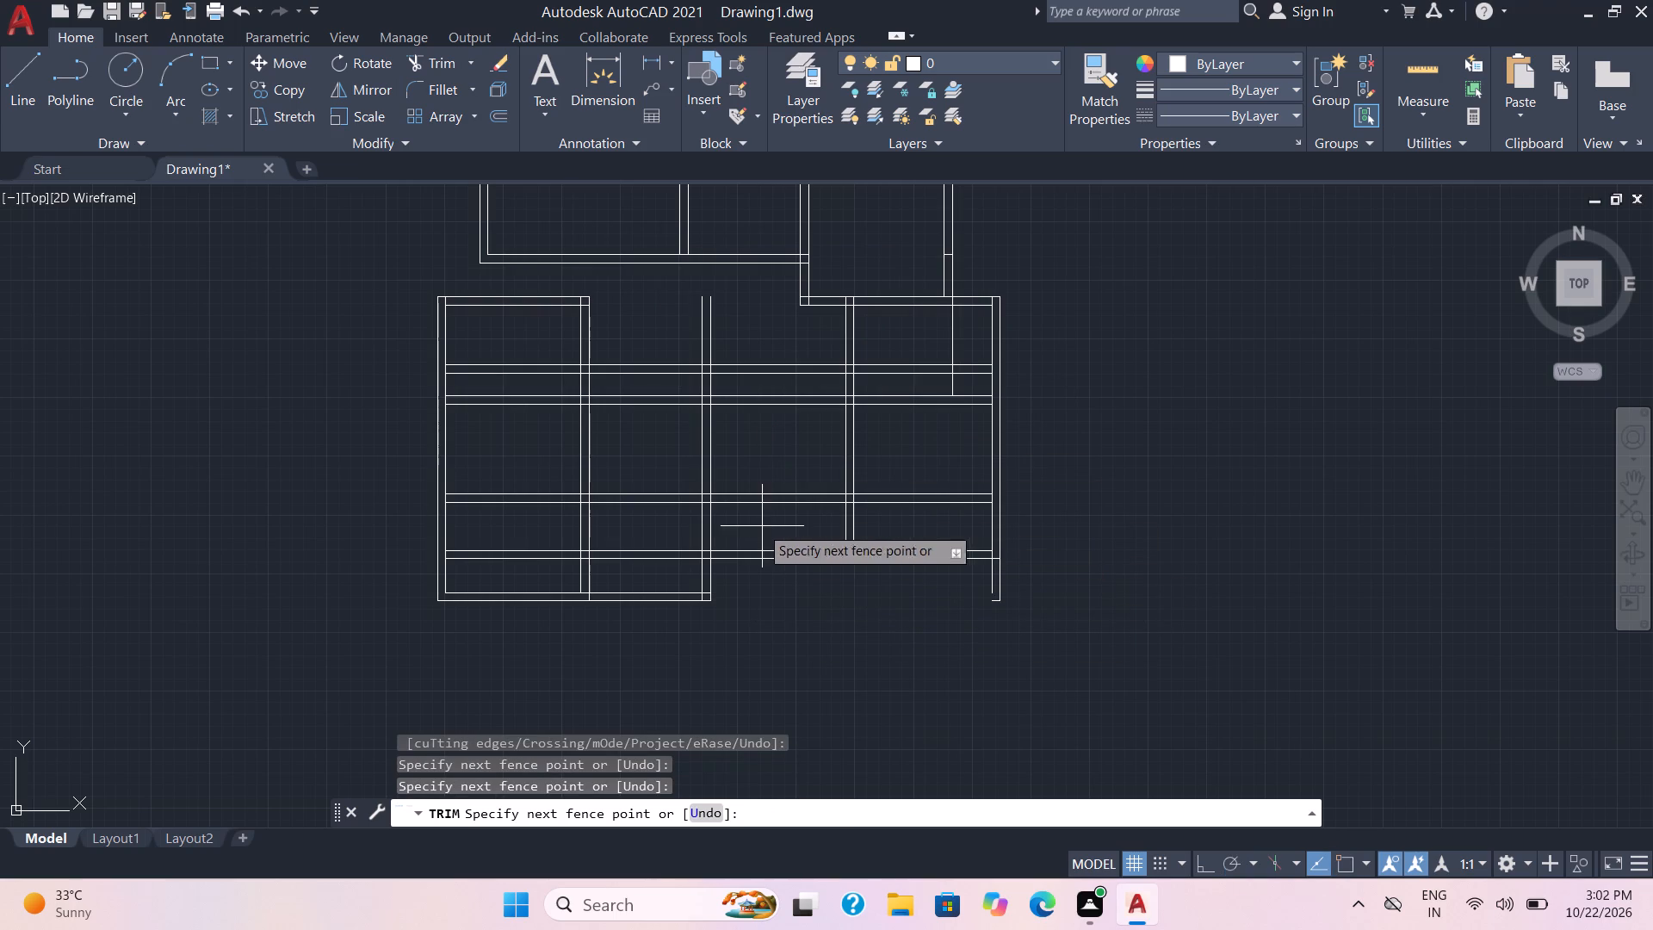
pyautogui.click(646, 567)
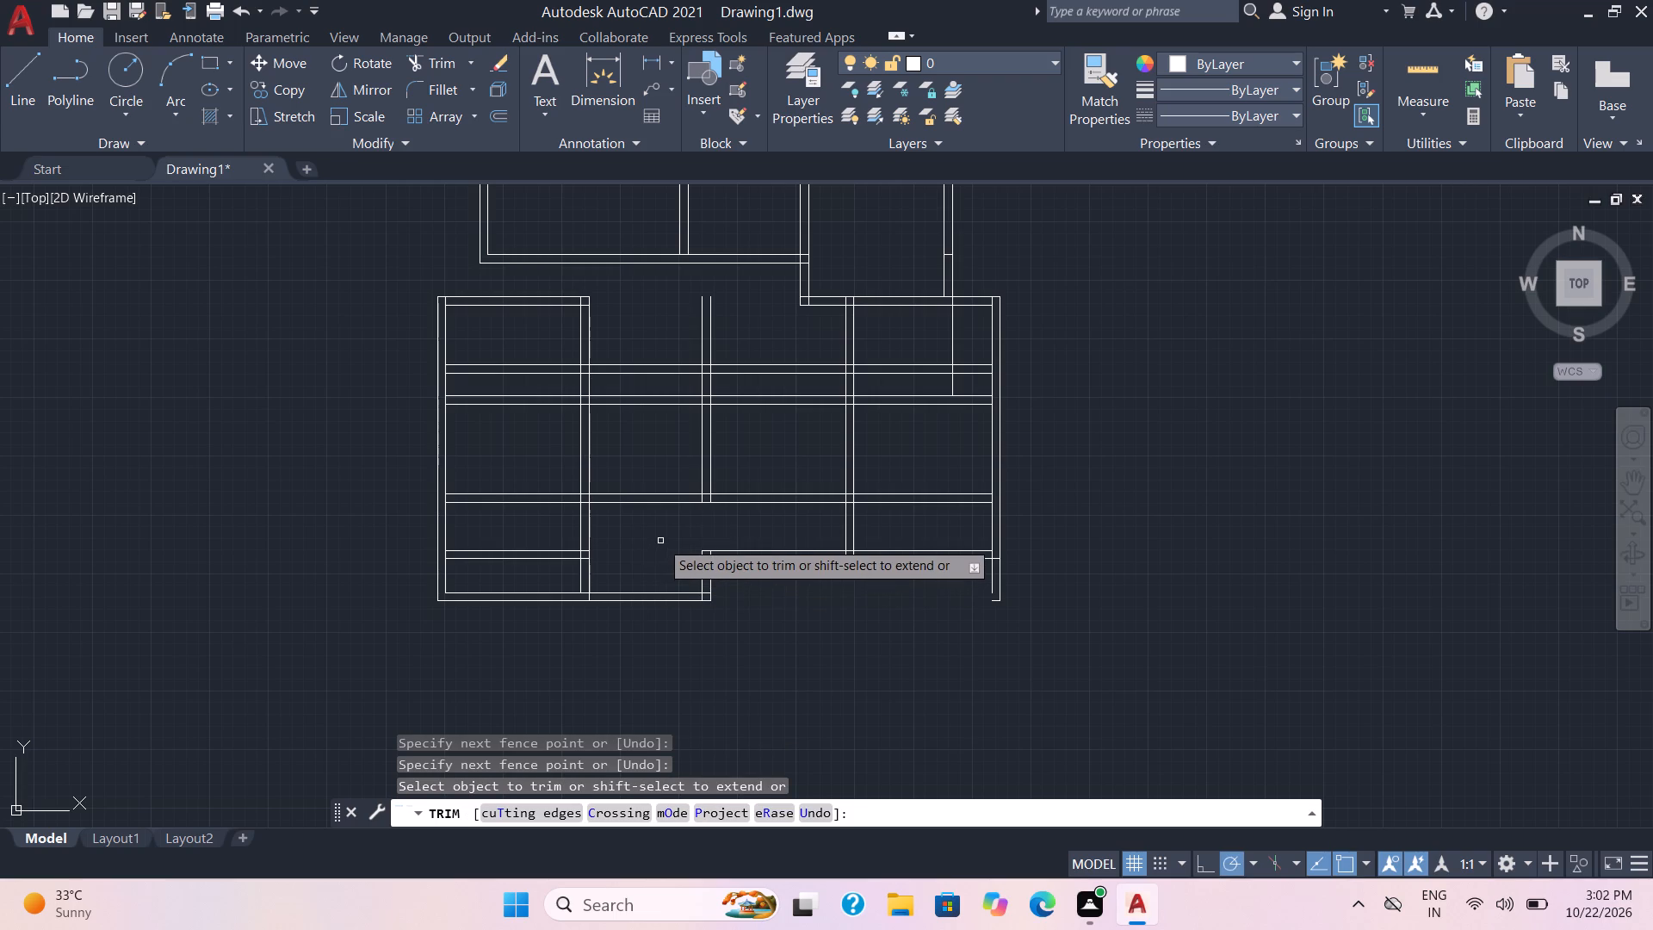
# Trim the remaining horizontal wall lines between the left and middle partitions, and the uppermost horizontal pair inside the left rooms.
pyautogui.click(659, 512)
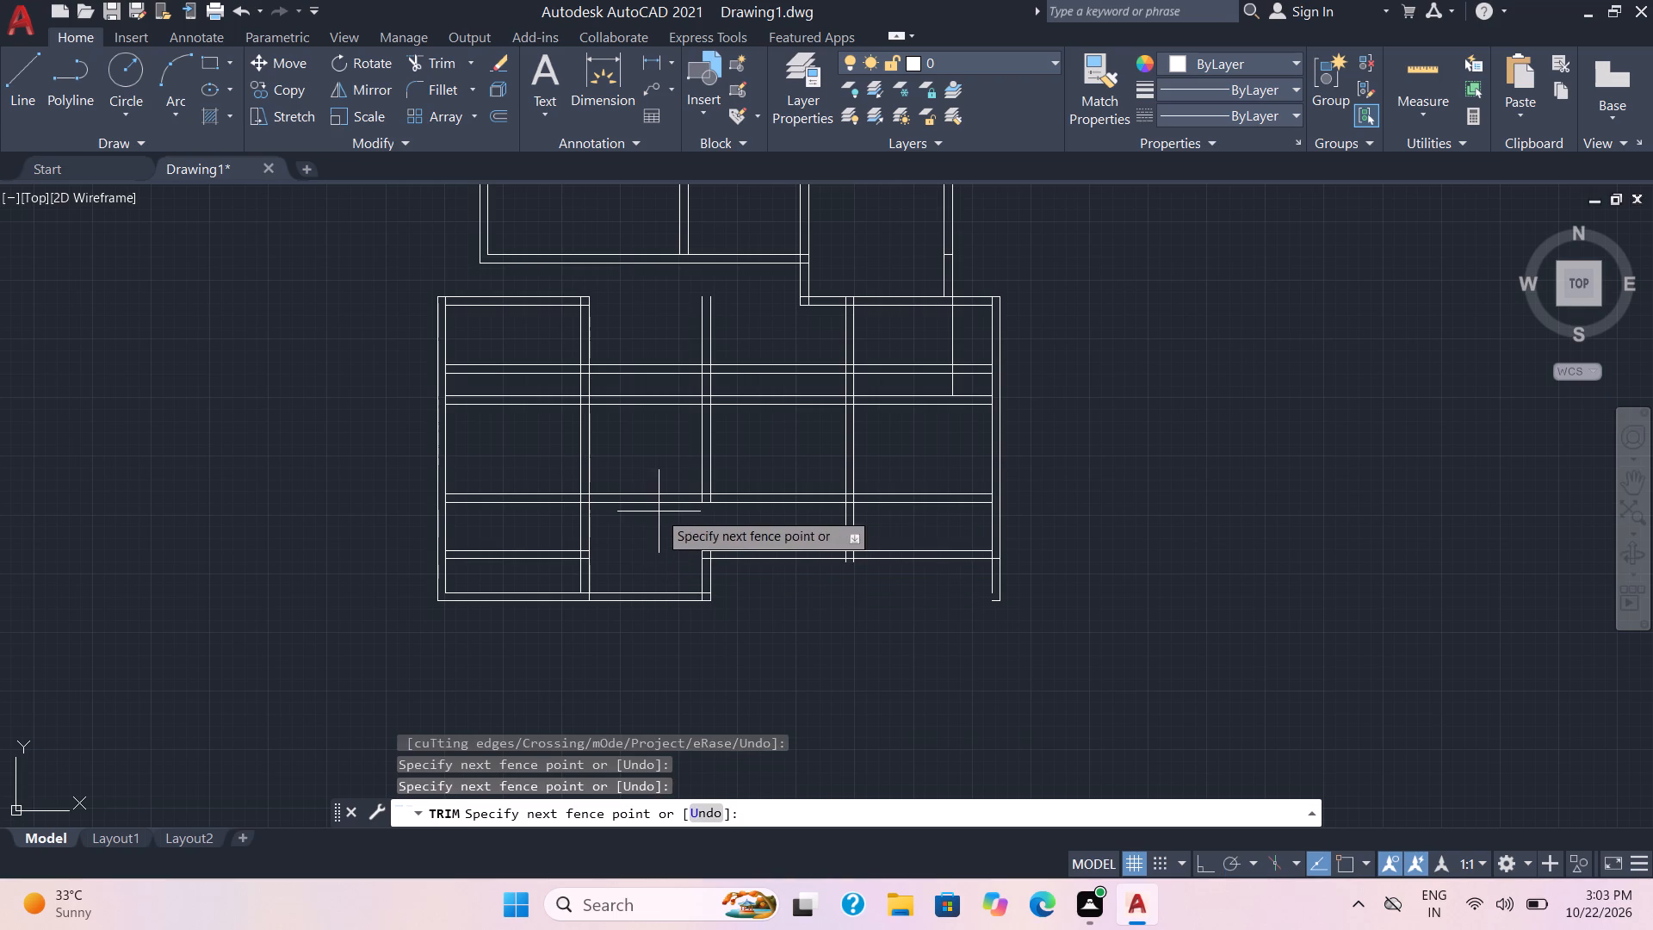
pyautogui.click(666, 357)
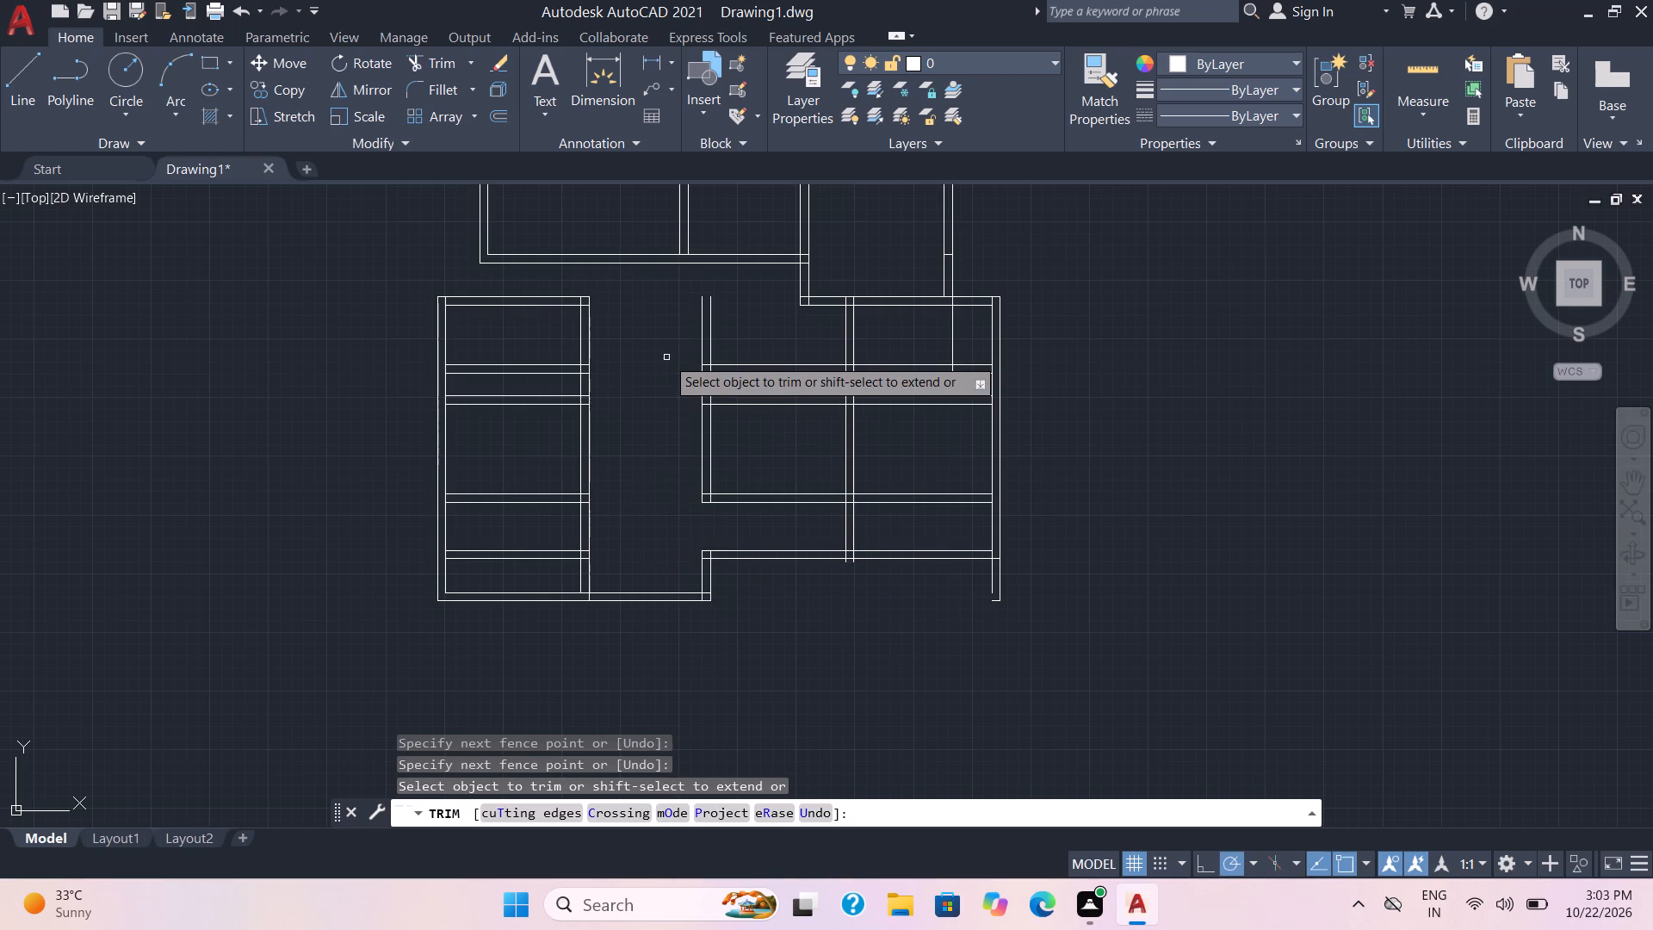
pyautogui.moveTo(485, 386); pyautogui.dragTo(498, 368)
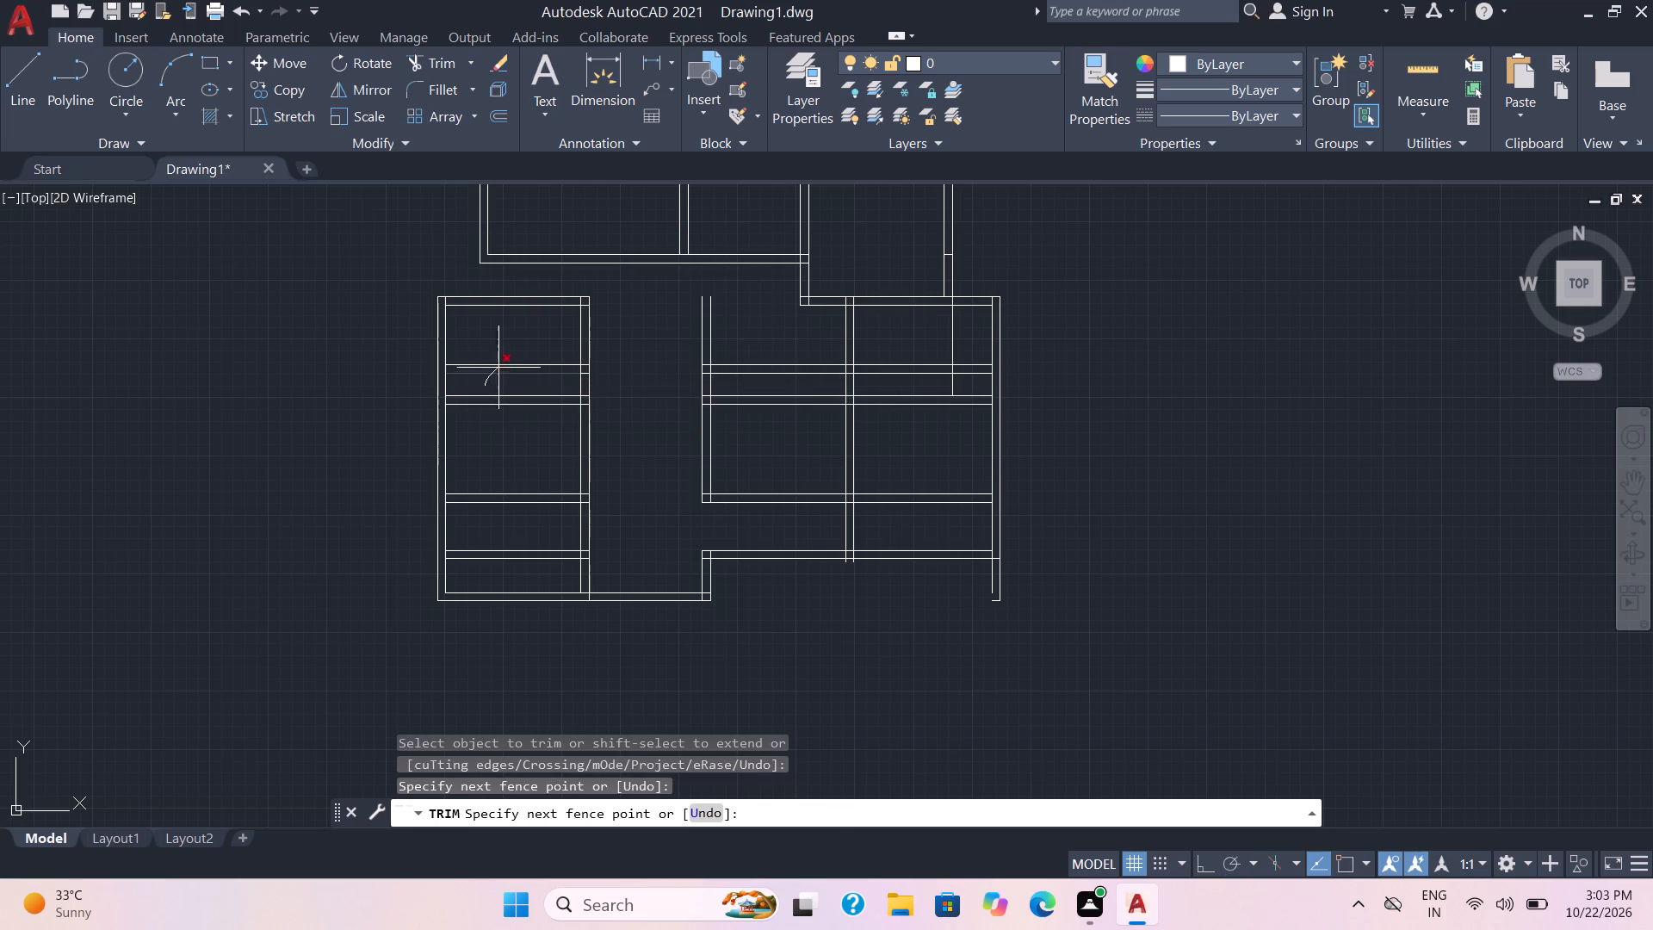
pyautogui.moveTo(498, 368); pyautogui.dragTo(514, 356)
# Trim away the middle partition above the bottom wall's step, its leftover pieces, and the upper three horizontal wall pairs between it and the right partition.
pyautogui.click(682, 332)
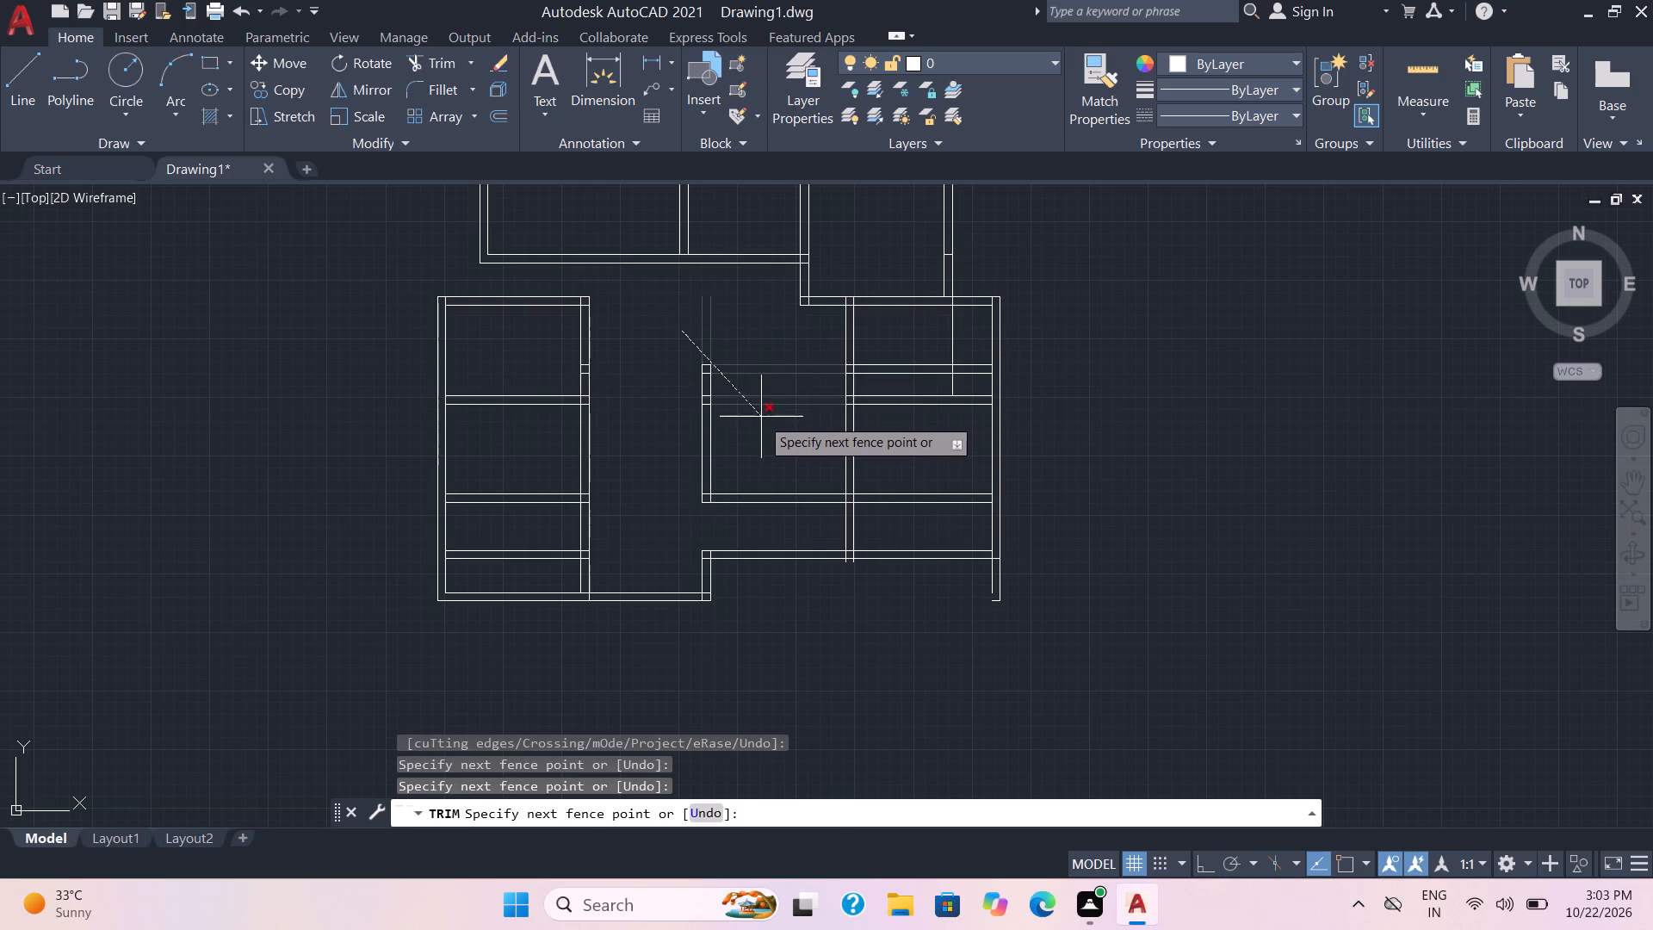
pyautogui.click(795, 406)
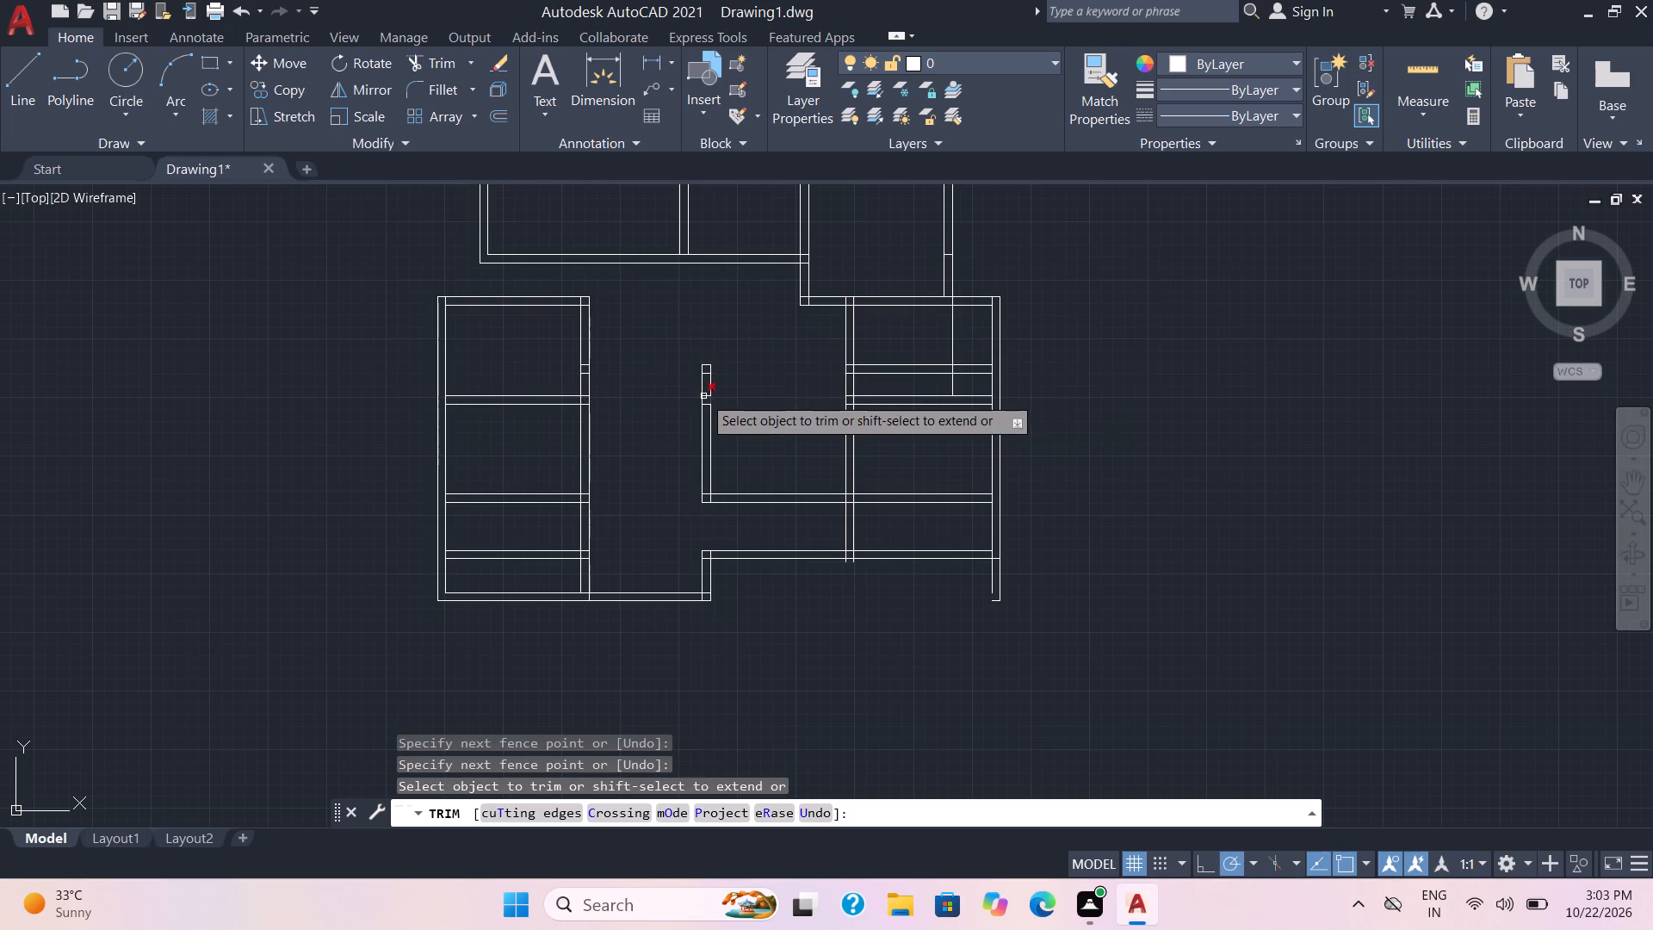
pyautogui.click(701, 348)
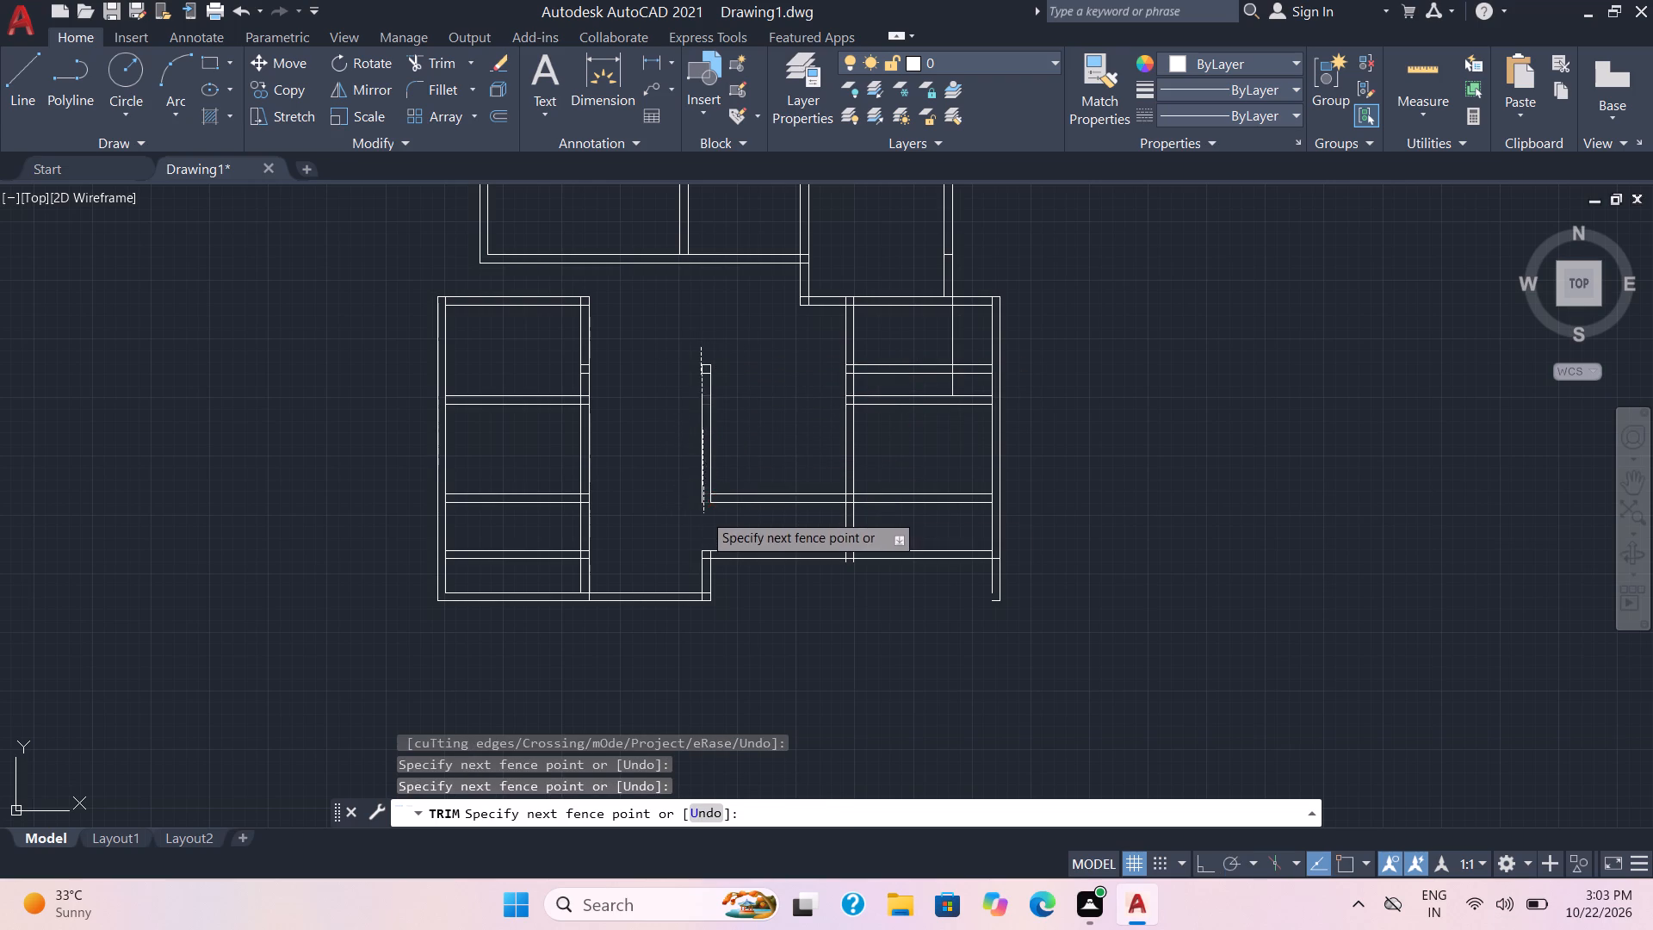
pyautogui.click(703, 513)
pyautogui.click(719, 422)
pyautogui.click(687, 454)
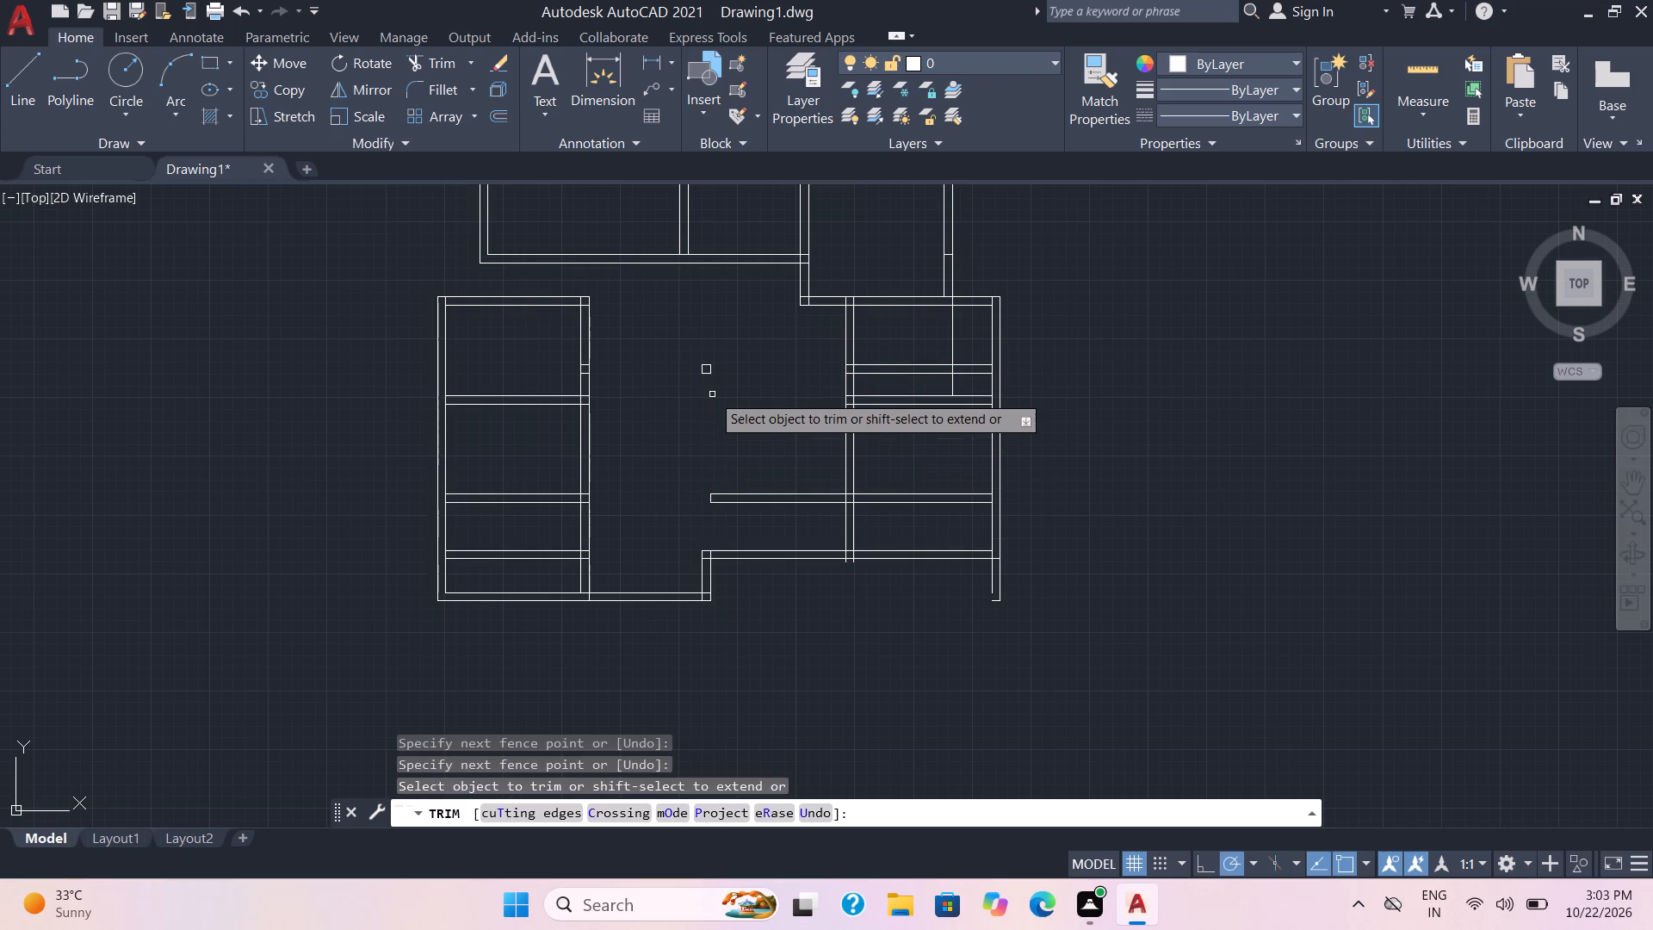
pyautogui.click(712, 394)
pyautogui.click(707, 354)
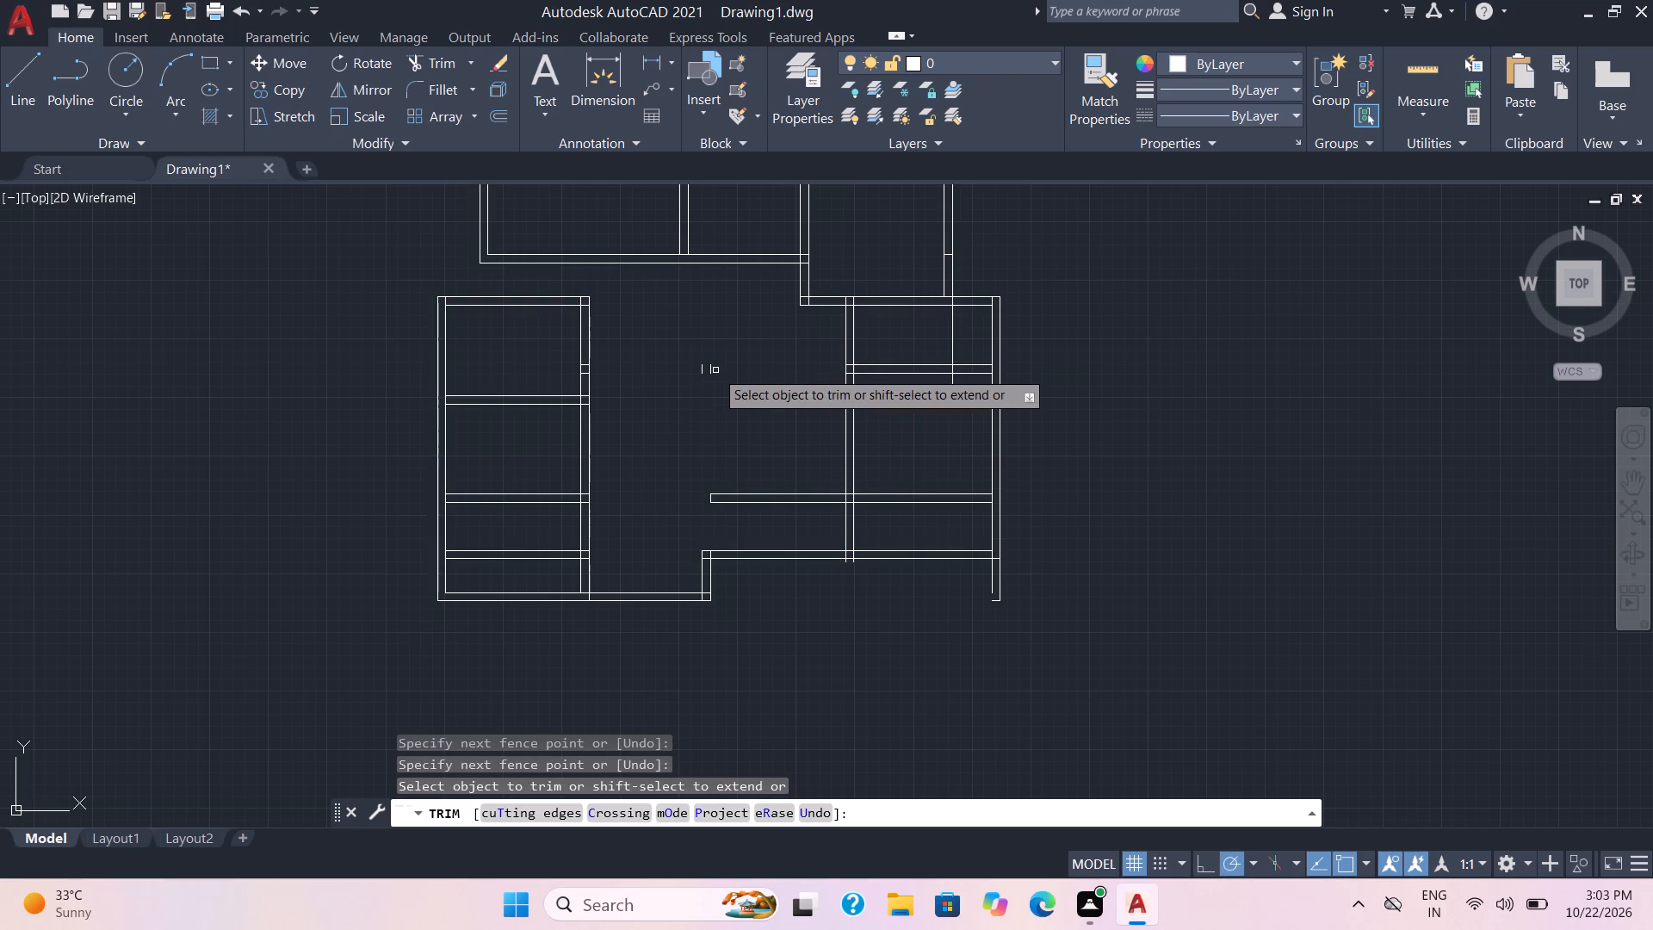
pyautogui.click(728, 372)
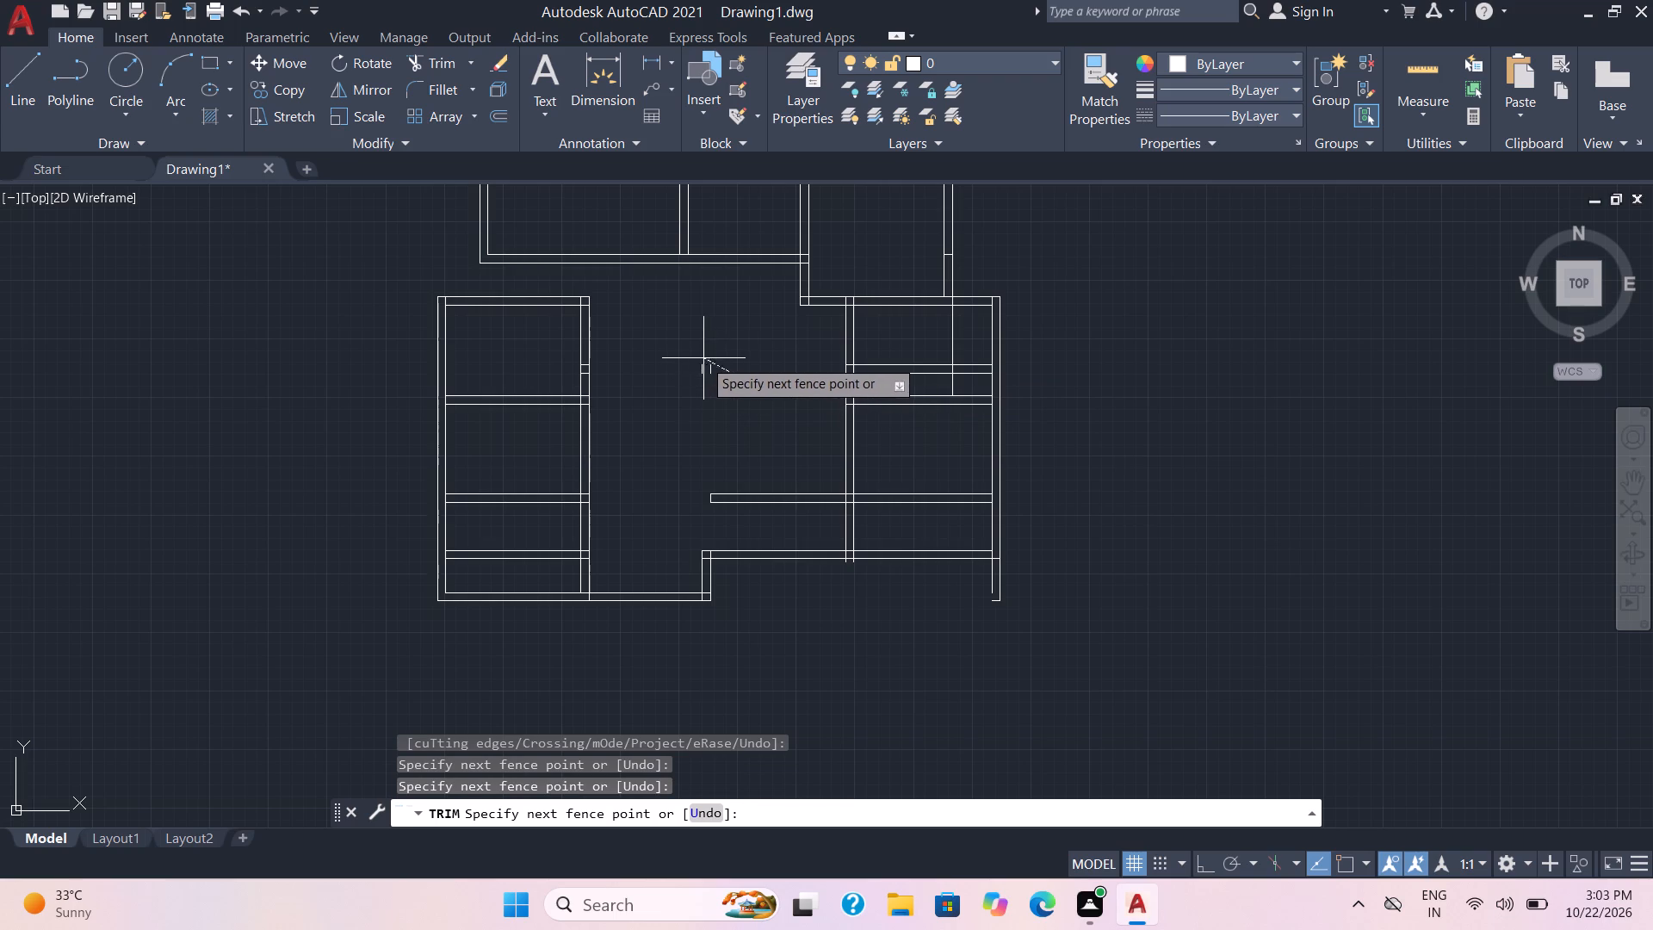
pyautogui.click(690, 369)
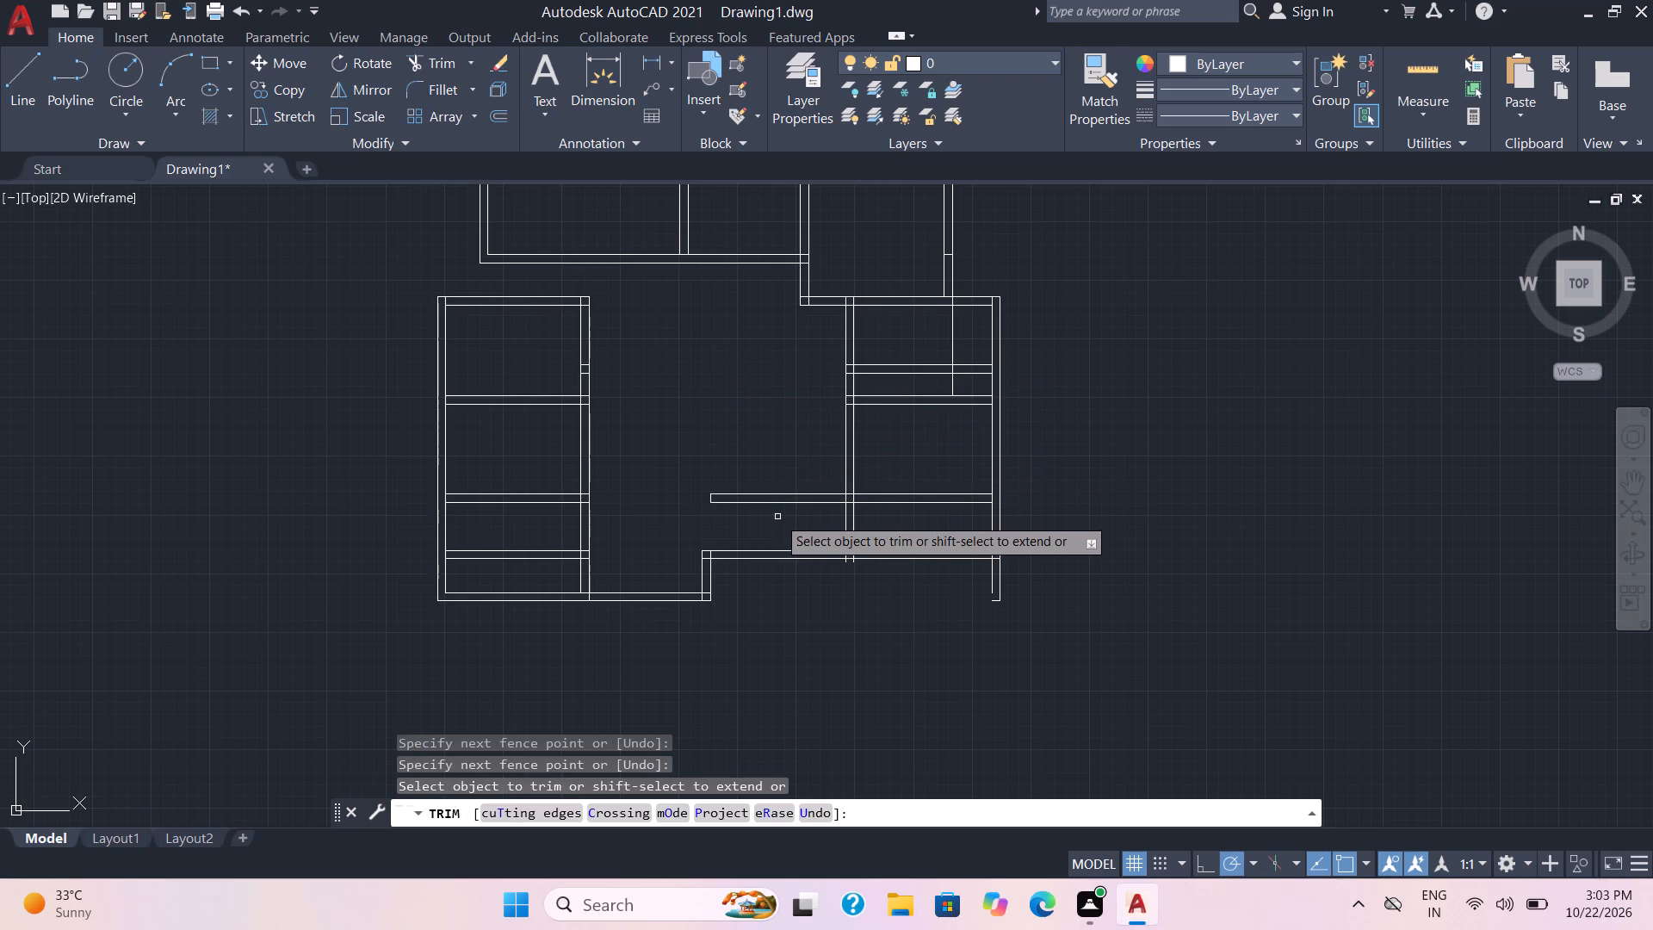
pyautogui.click(777, 517)
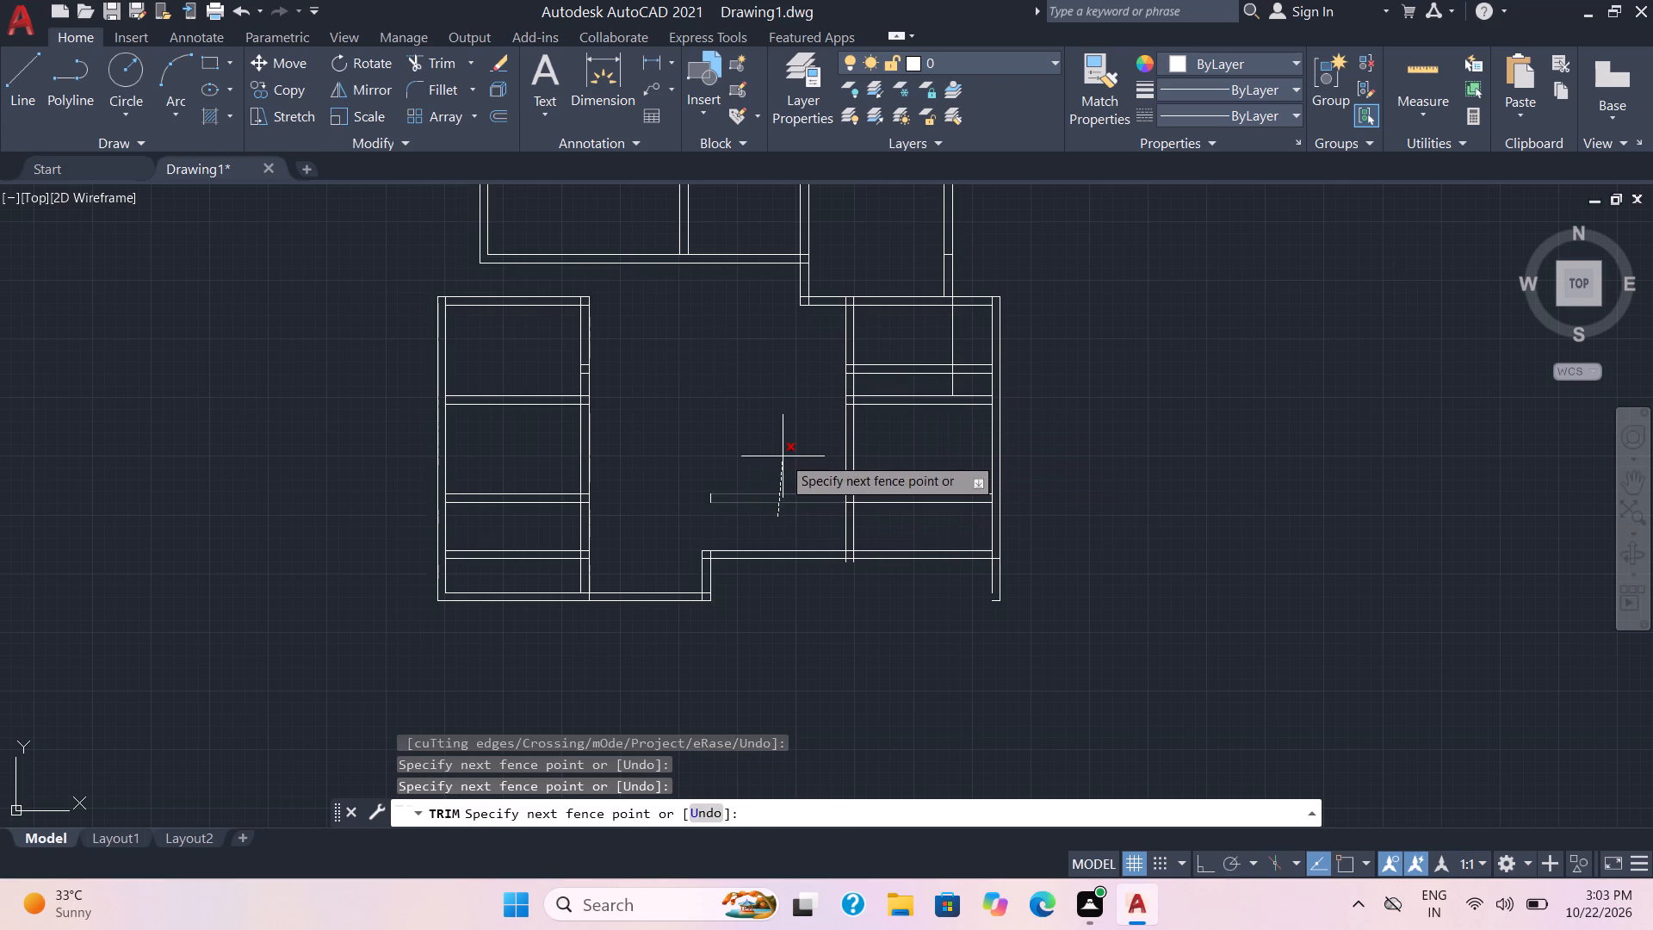
pyautogui.click(783, 456)
pyautogui.click(723, 498)
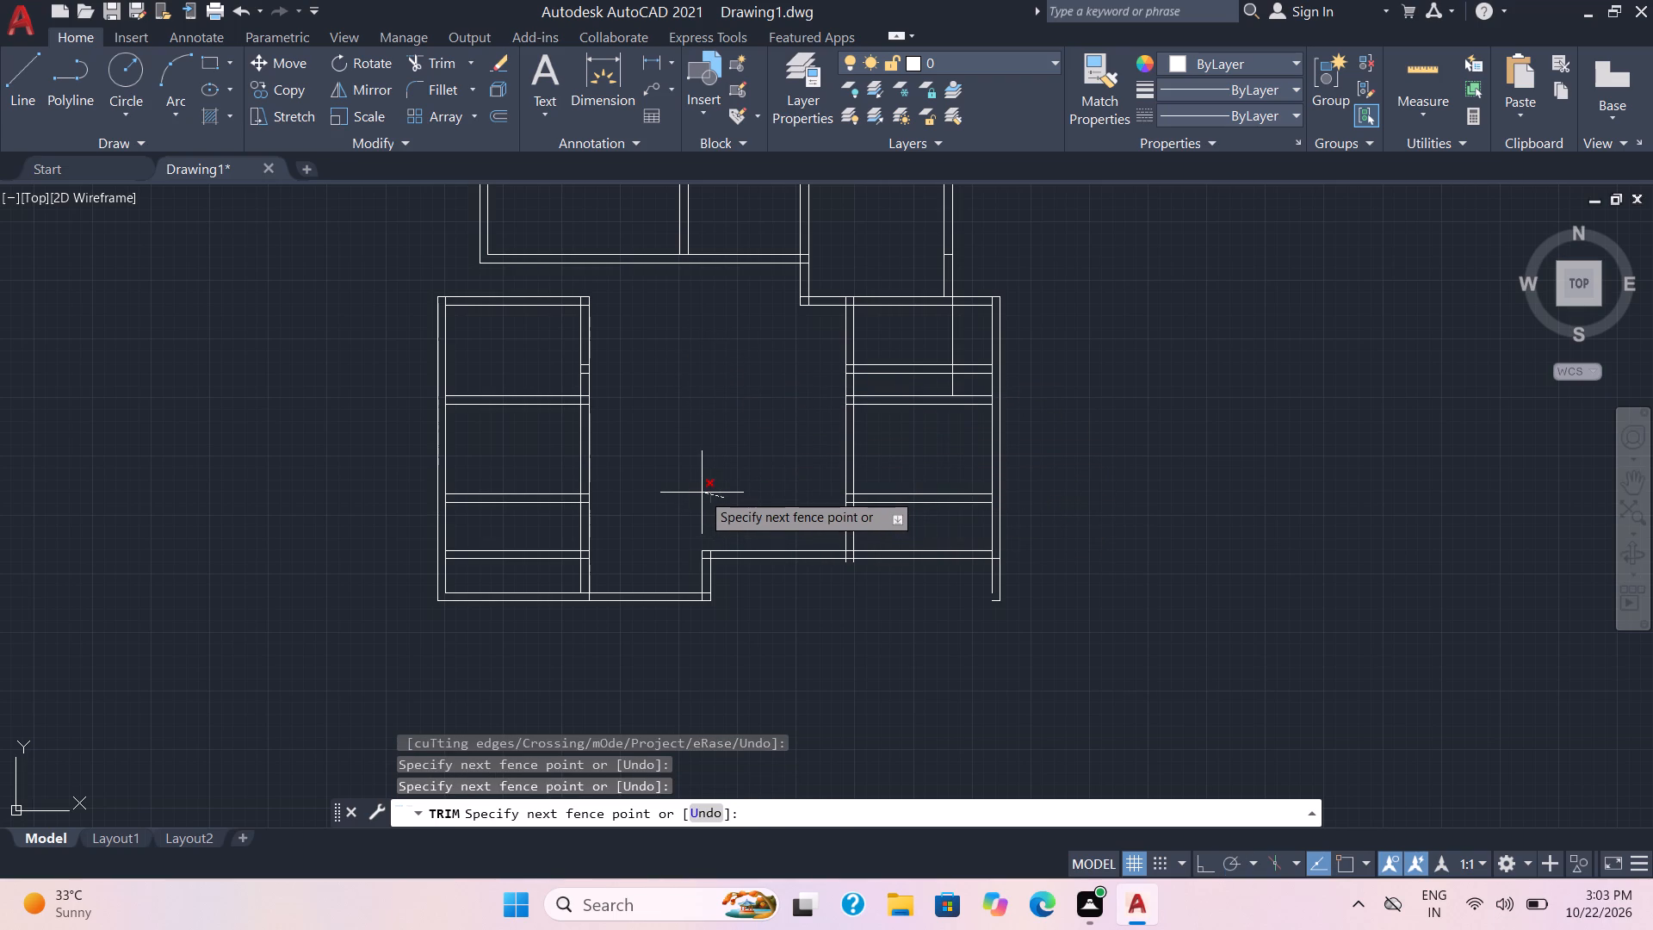
pyautogui.click(695, 502)
# Trim the two middle horizontal wall pairs inside the right room, the vertical stub below its top wall, and the right partition above that wall.
pyautogui.click(905, 517)
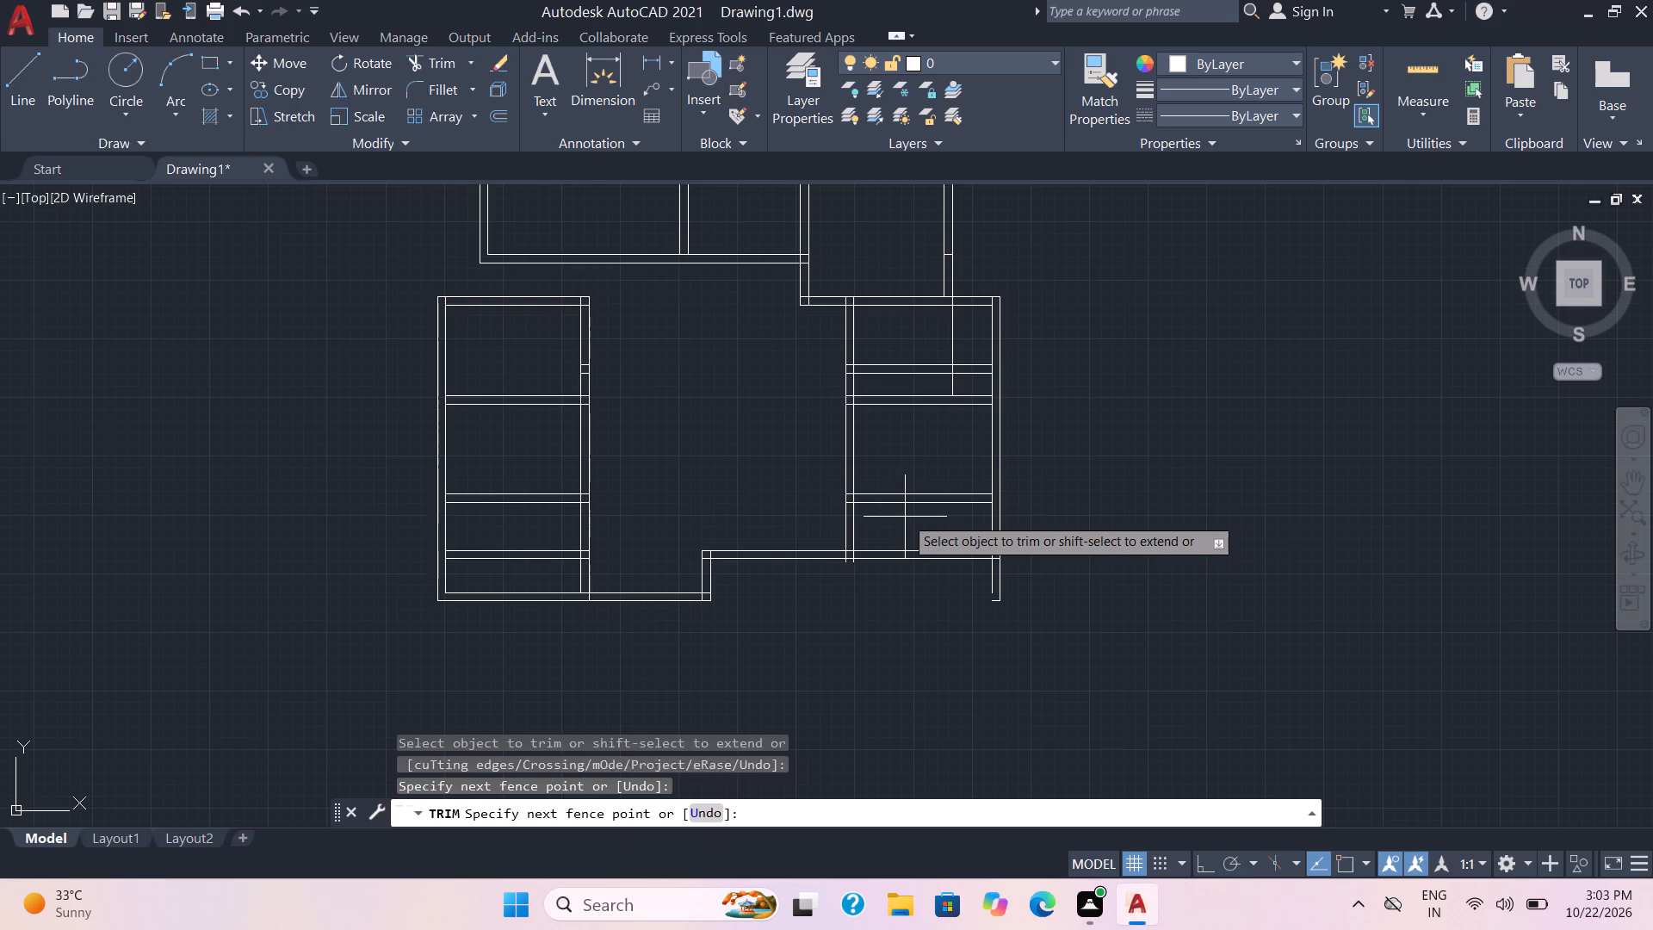
pyautogui.click(916, 479)
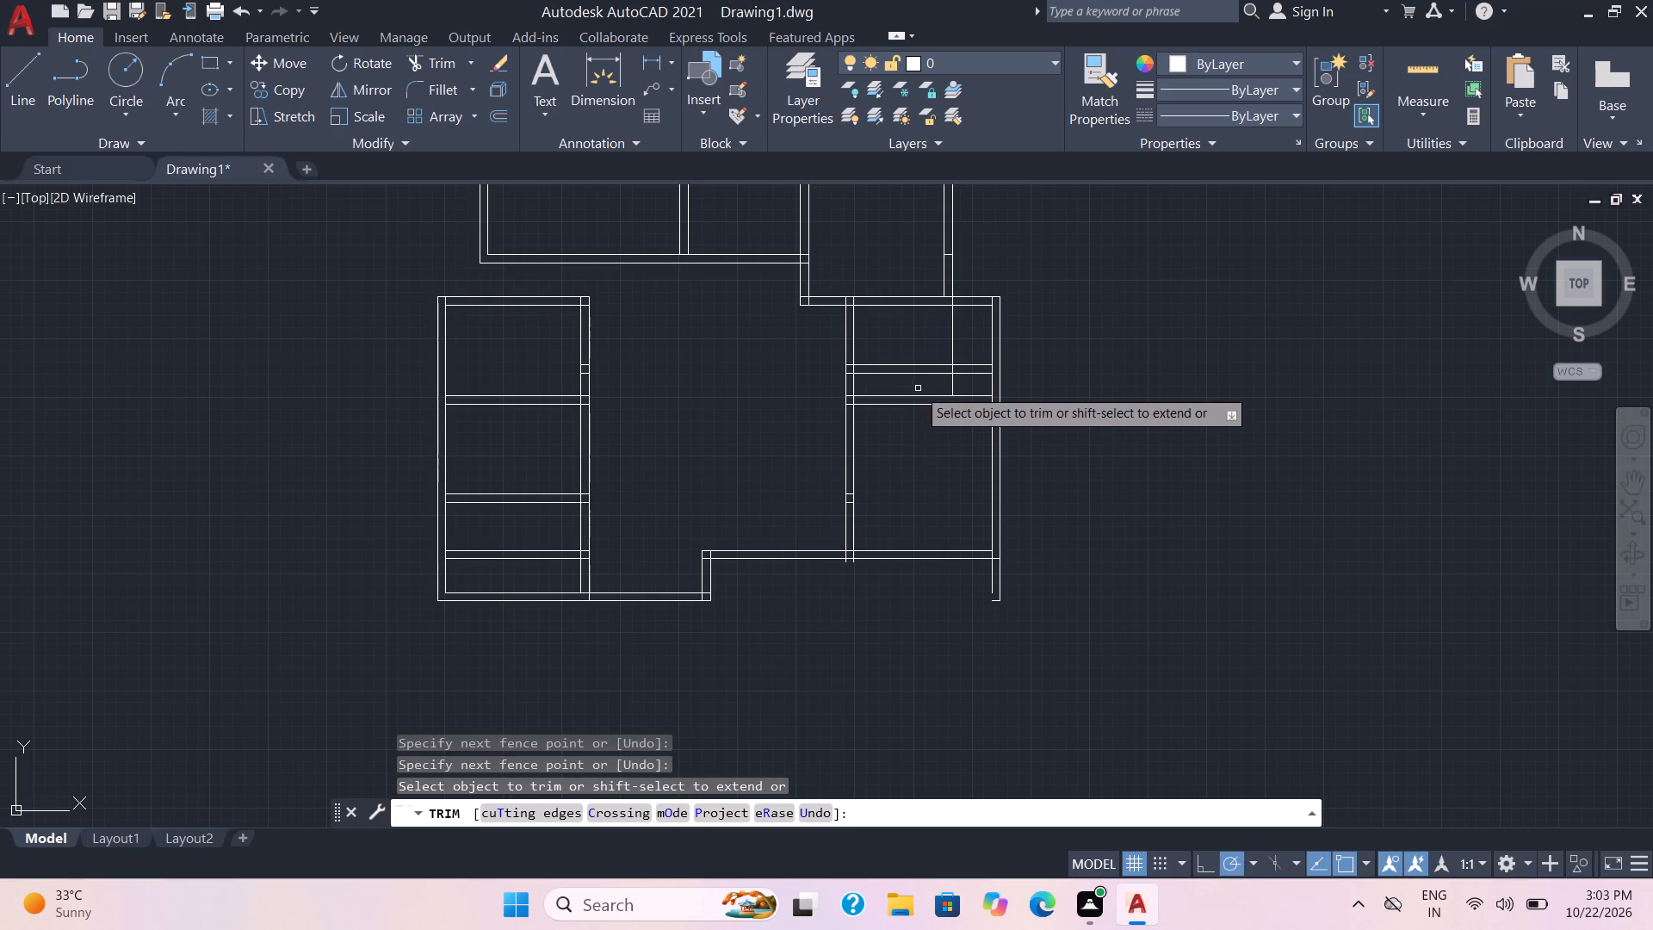
pyautogui.moveTo(919, 388); pyautogui.dragTo(919, 400)
pyautogui.click(913, 436)
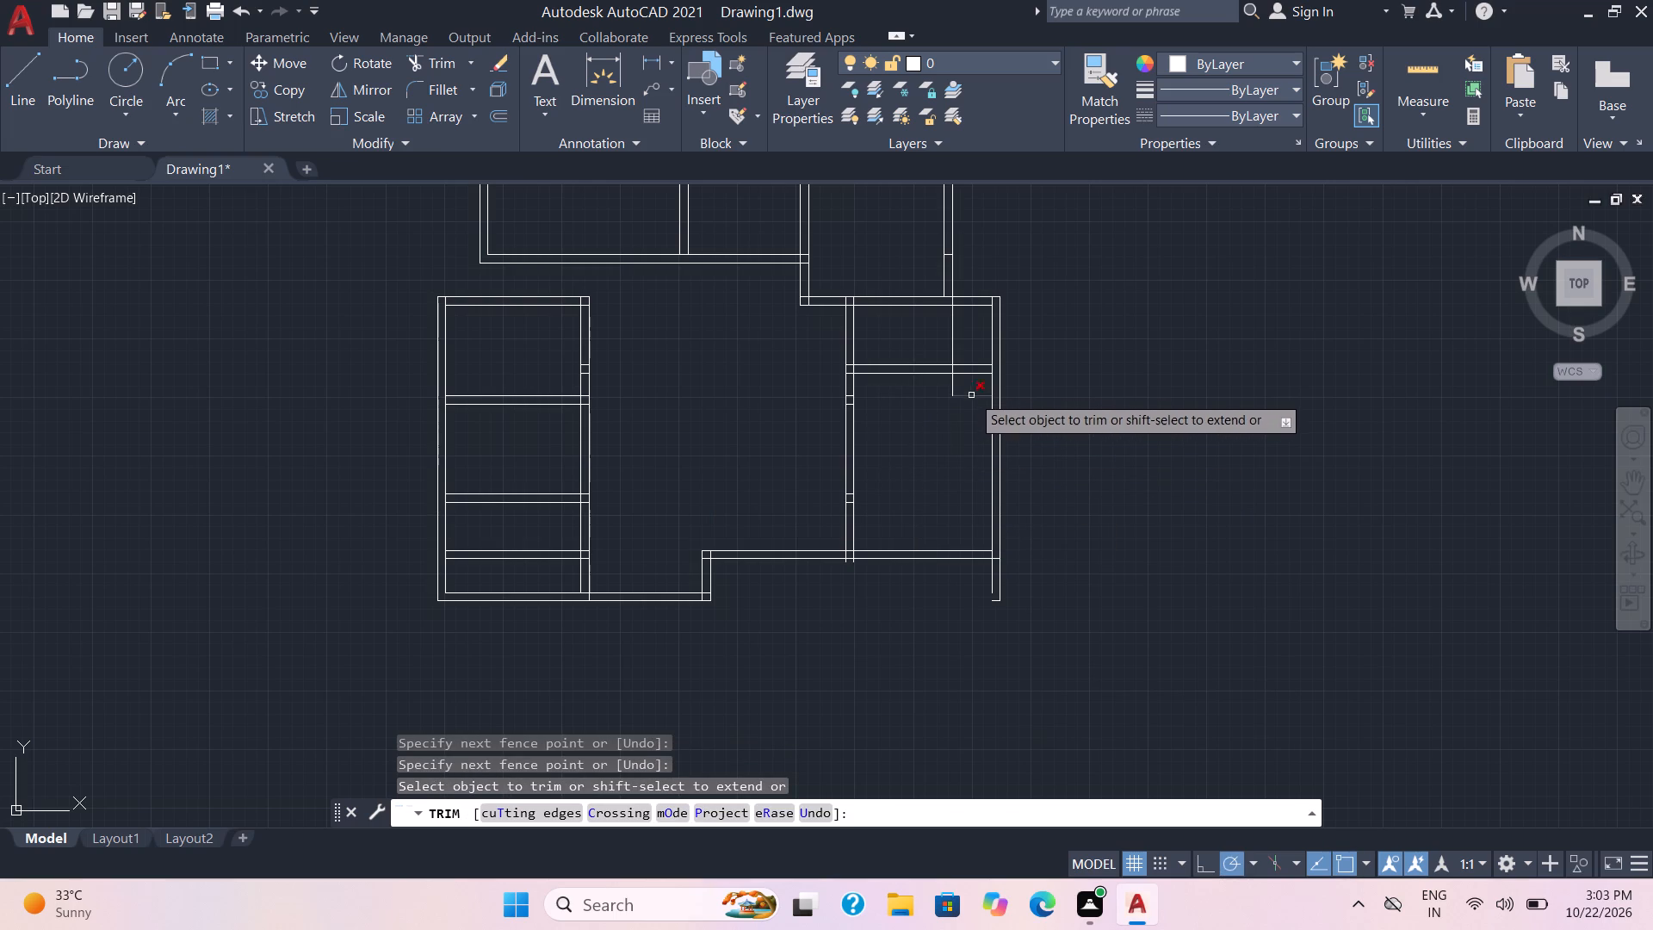
pyautogui.click(973, 394)
pyautogui.click(957, 385)
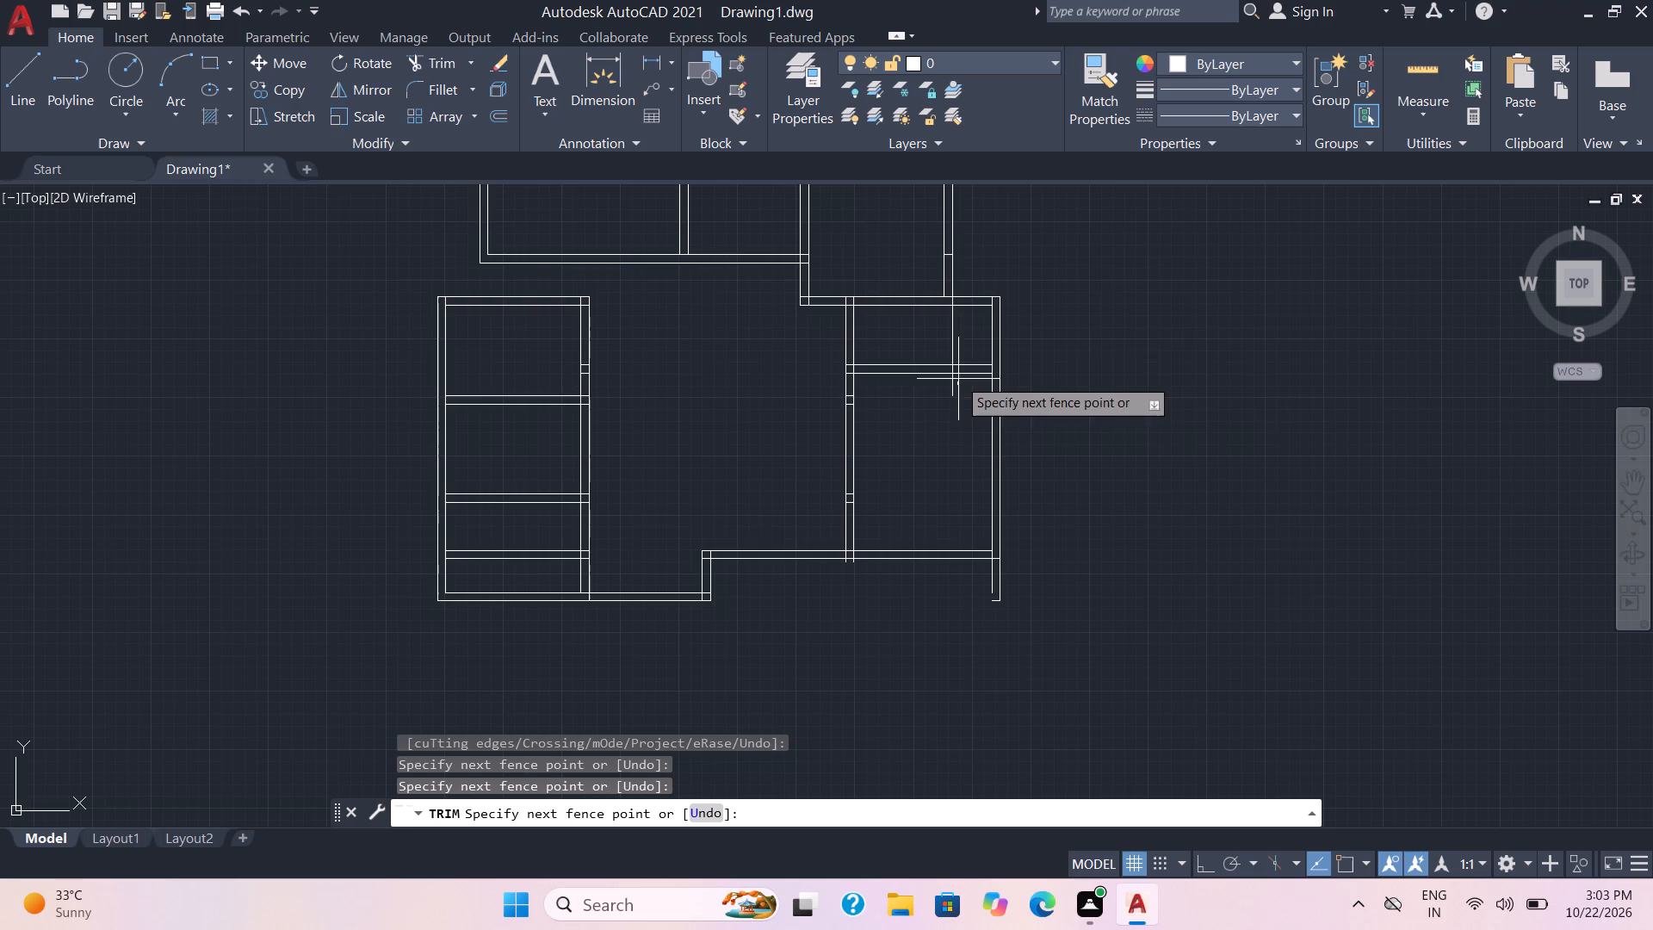
pyautogui.click(927, 393)
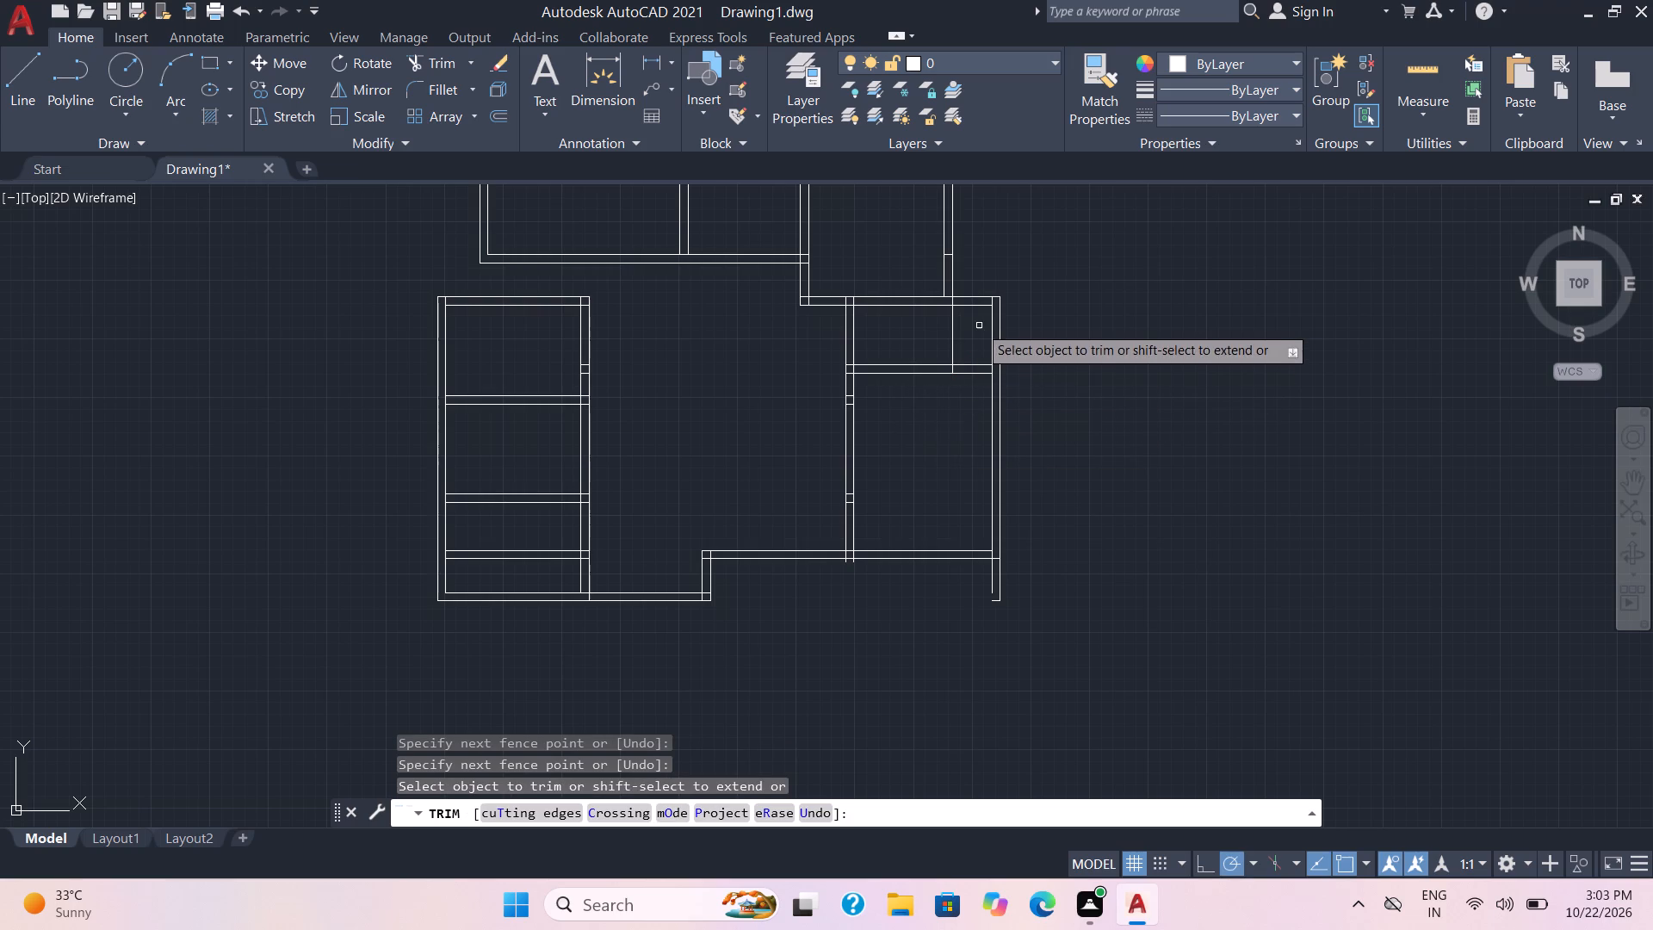
pyautogui.click(891, 350)
pyautogui.click(814, 344)
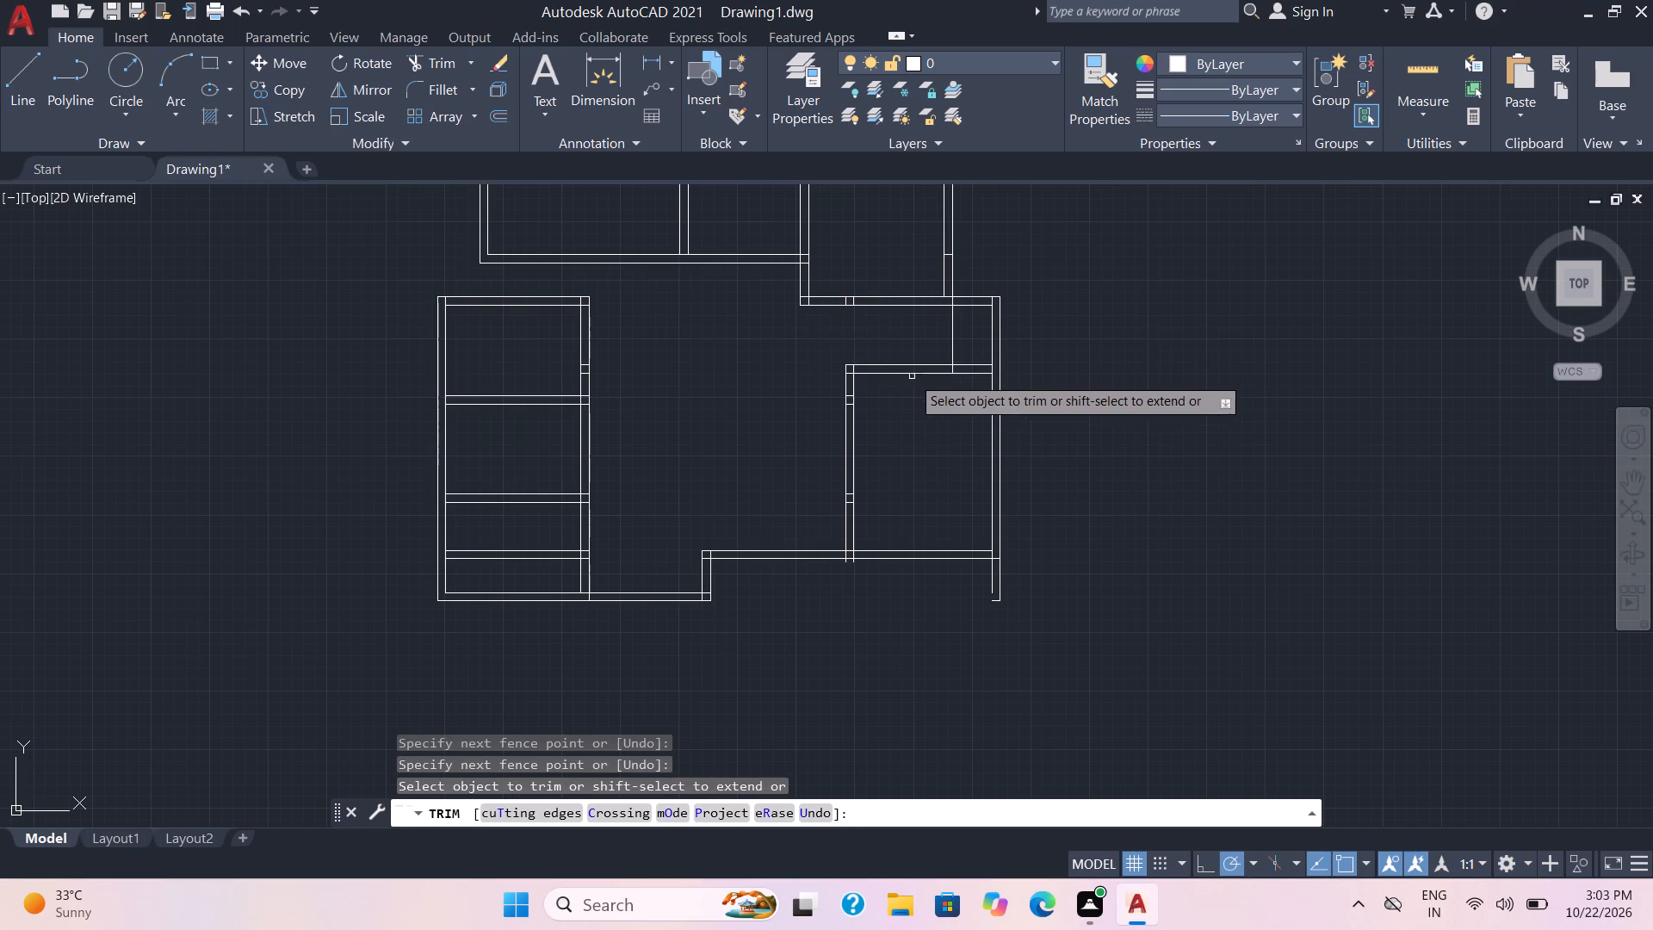
# Extend the top section's inner right wall line down to the right room's top wall, and that wall's upper line to the outer right wall.
pyautogui.keyDown('shift'); pyautogui.click(944, 282); pyautogui.keyUp('shift')
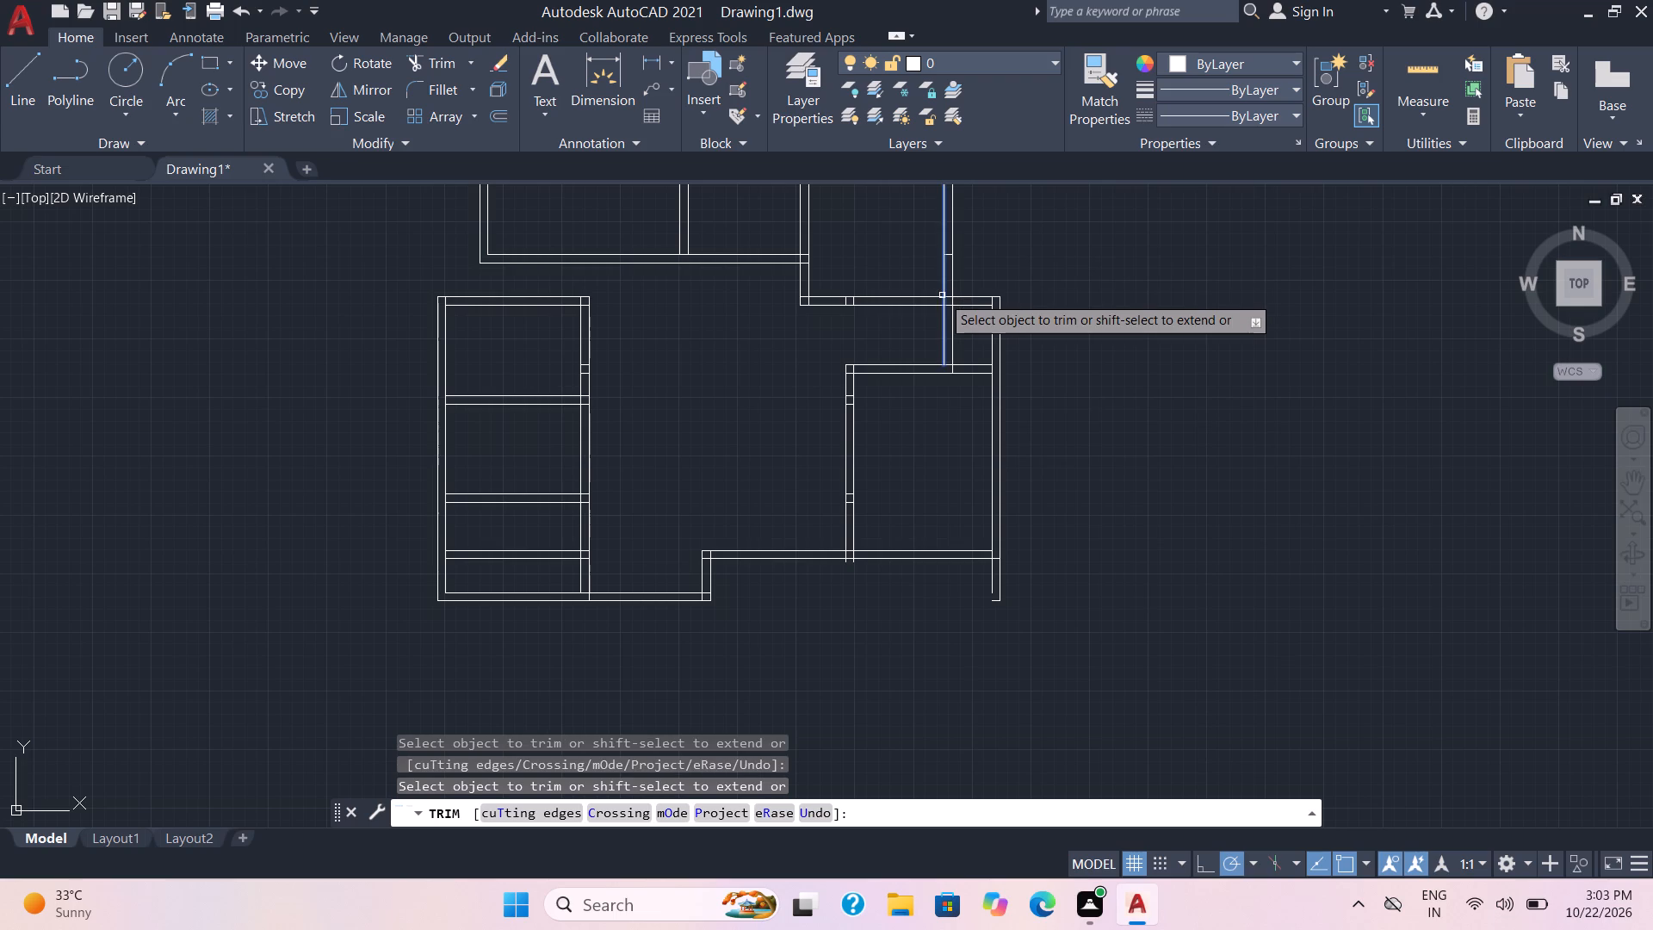
pyautogui.keyDown('shift'); pyautogui.click(942, 295); pyautogui.keyUp('shift')
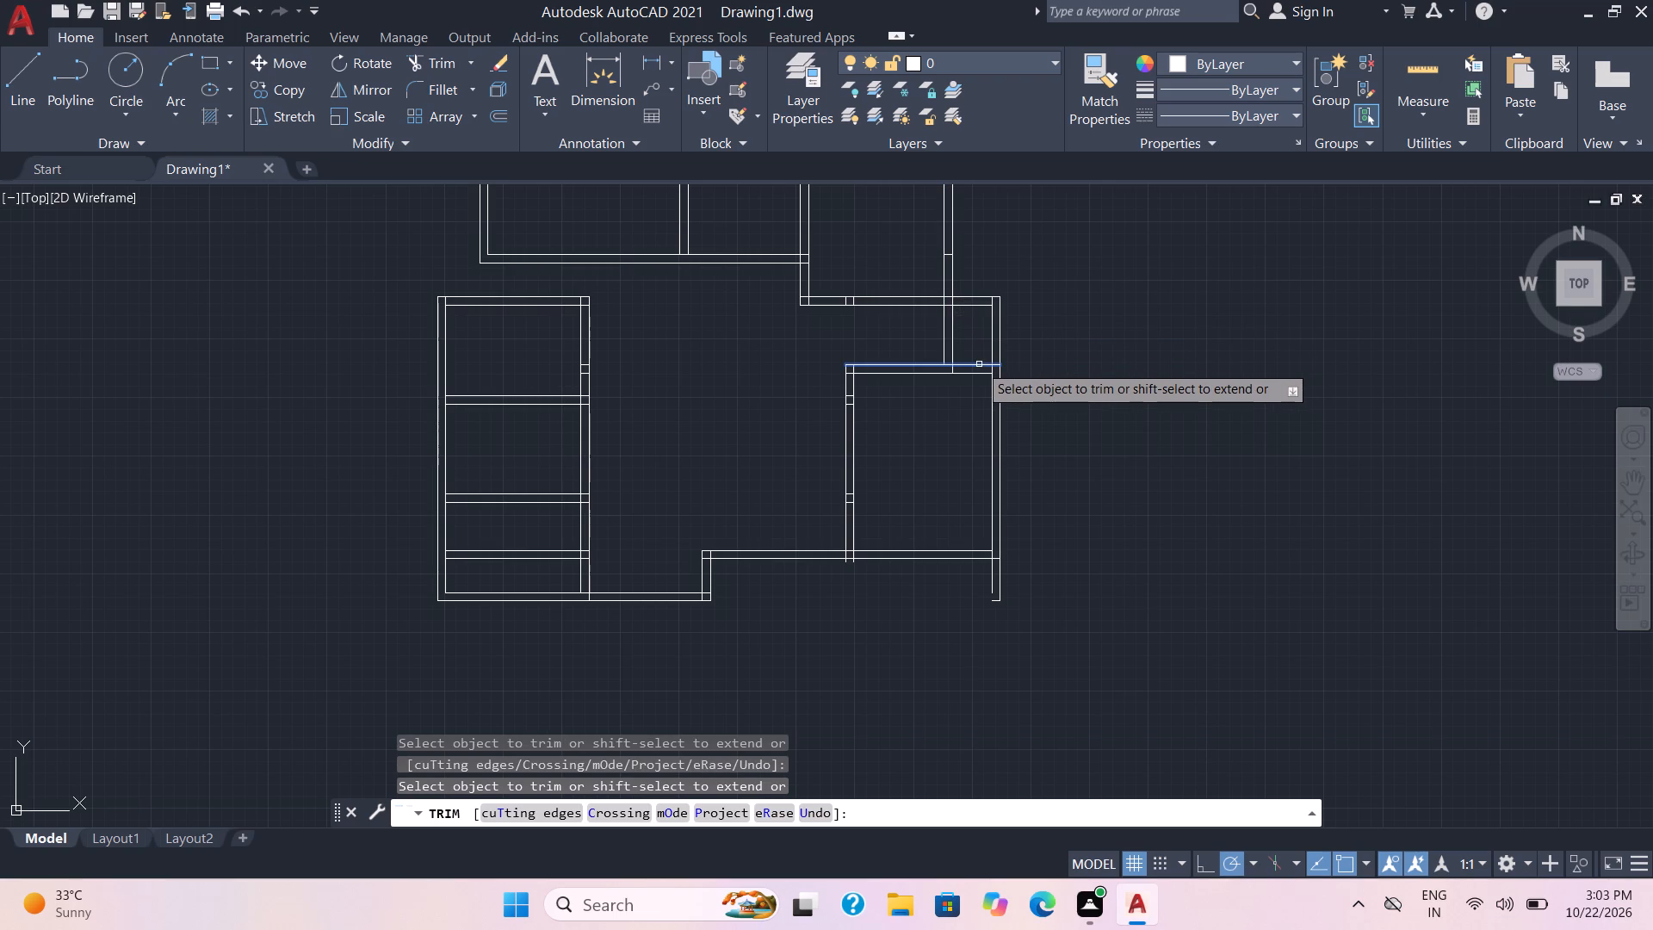
pyautogui.keyDown('shift'); pyautogui.click(979, 364); pyautogui.keyUp('shift')
# Trim the outer right wall above the right room and the old top wall lines projecting past the top section's right wall.
pyautogui.click(1008, 347)
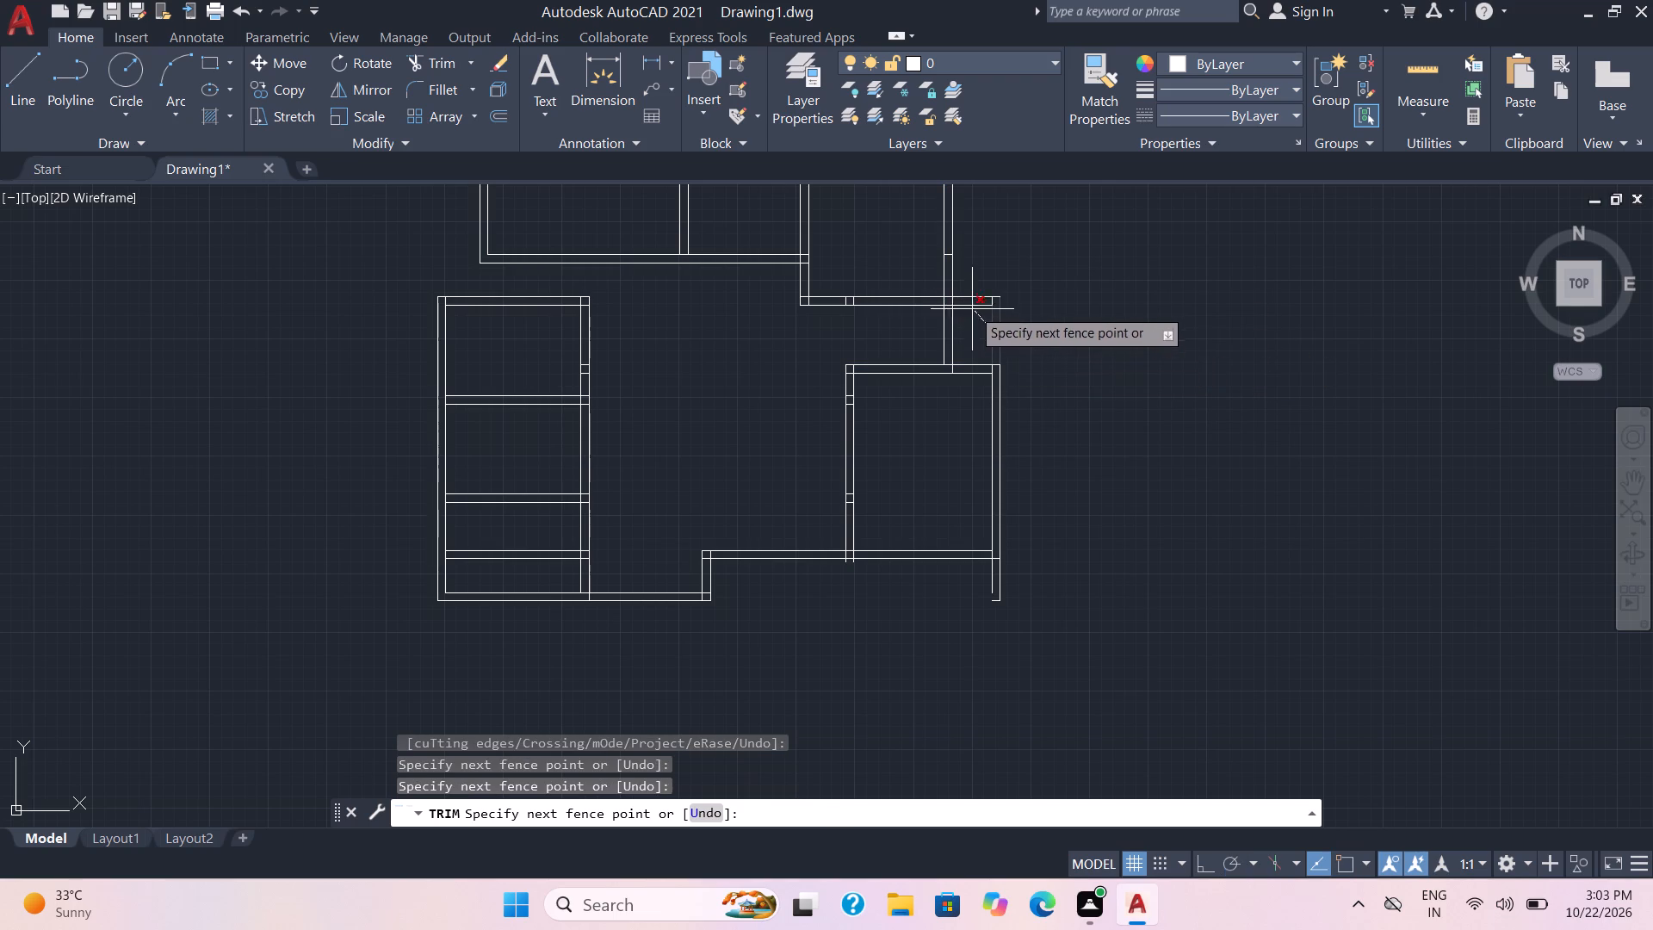
pyautogui.click(968, 284)
pyautogui.click(979, 307)
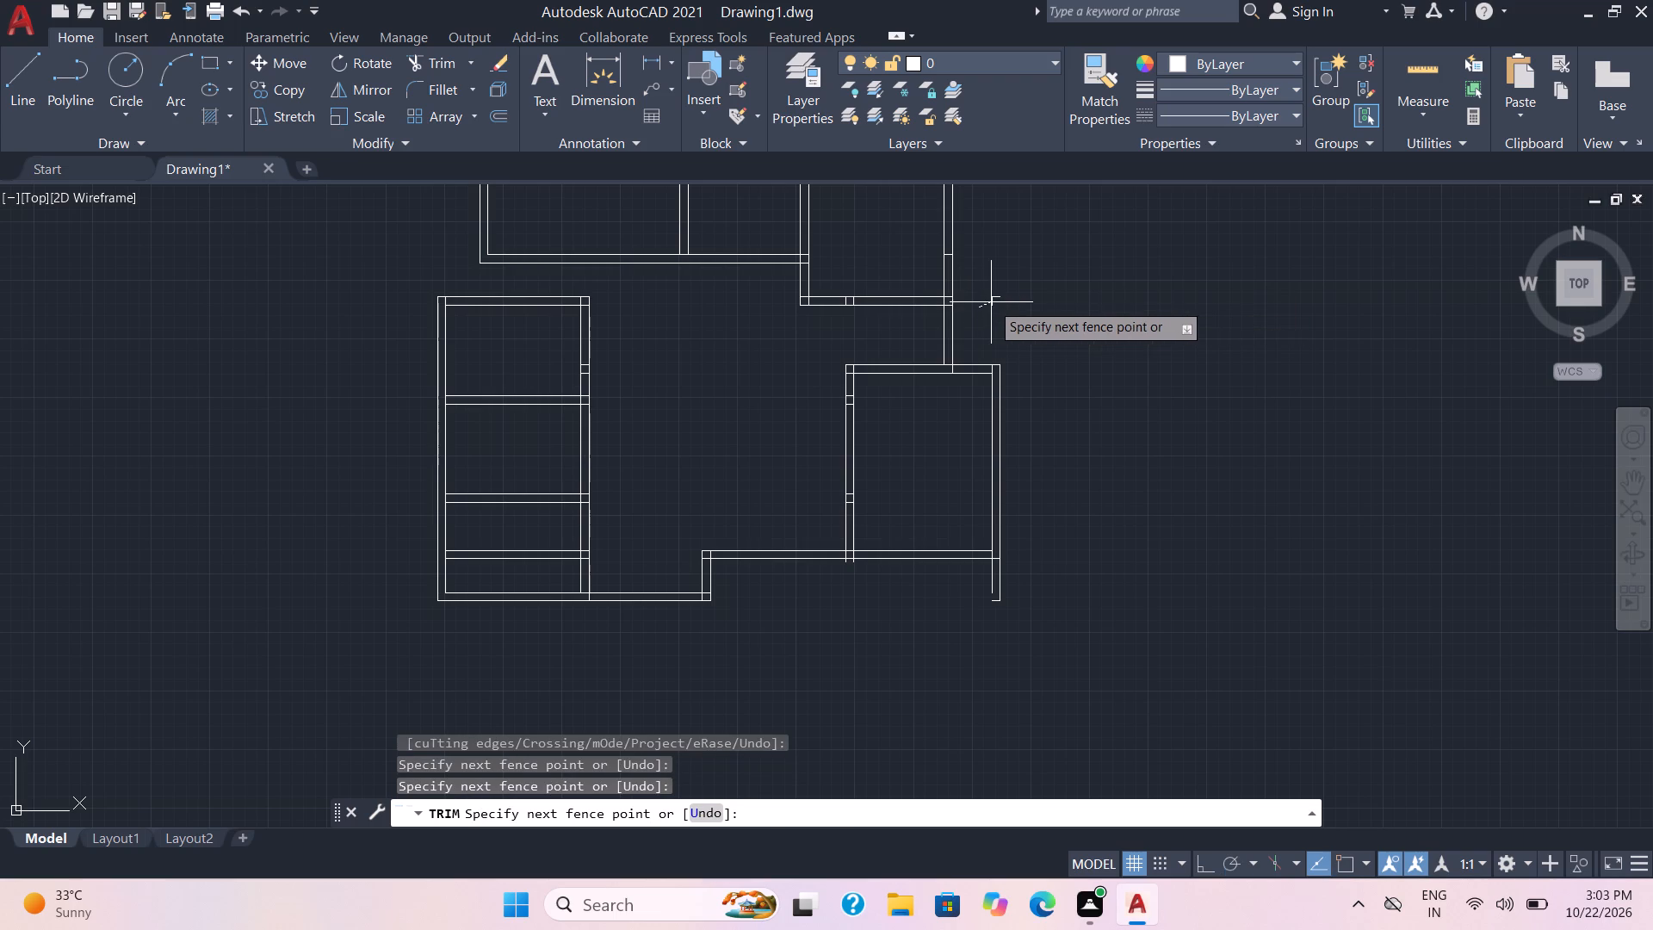
pyautogui.click(1009, 289)
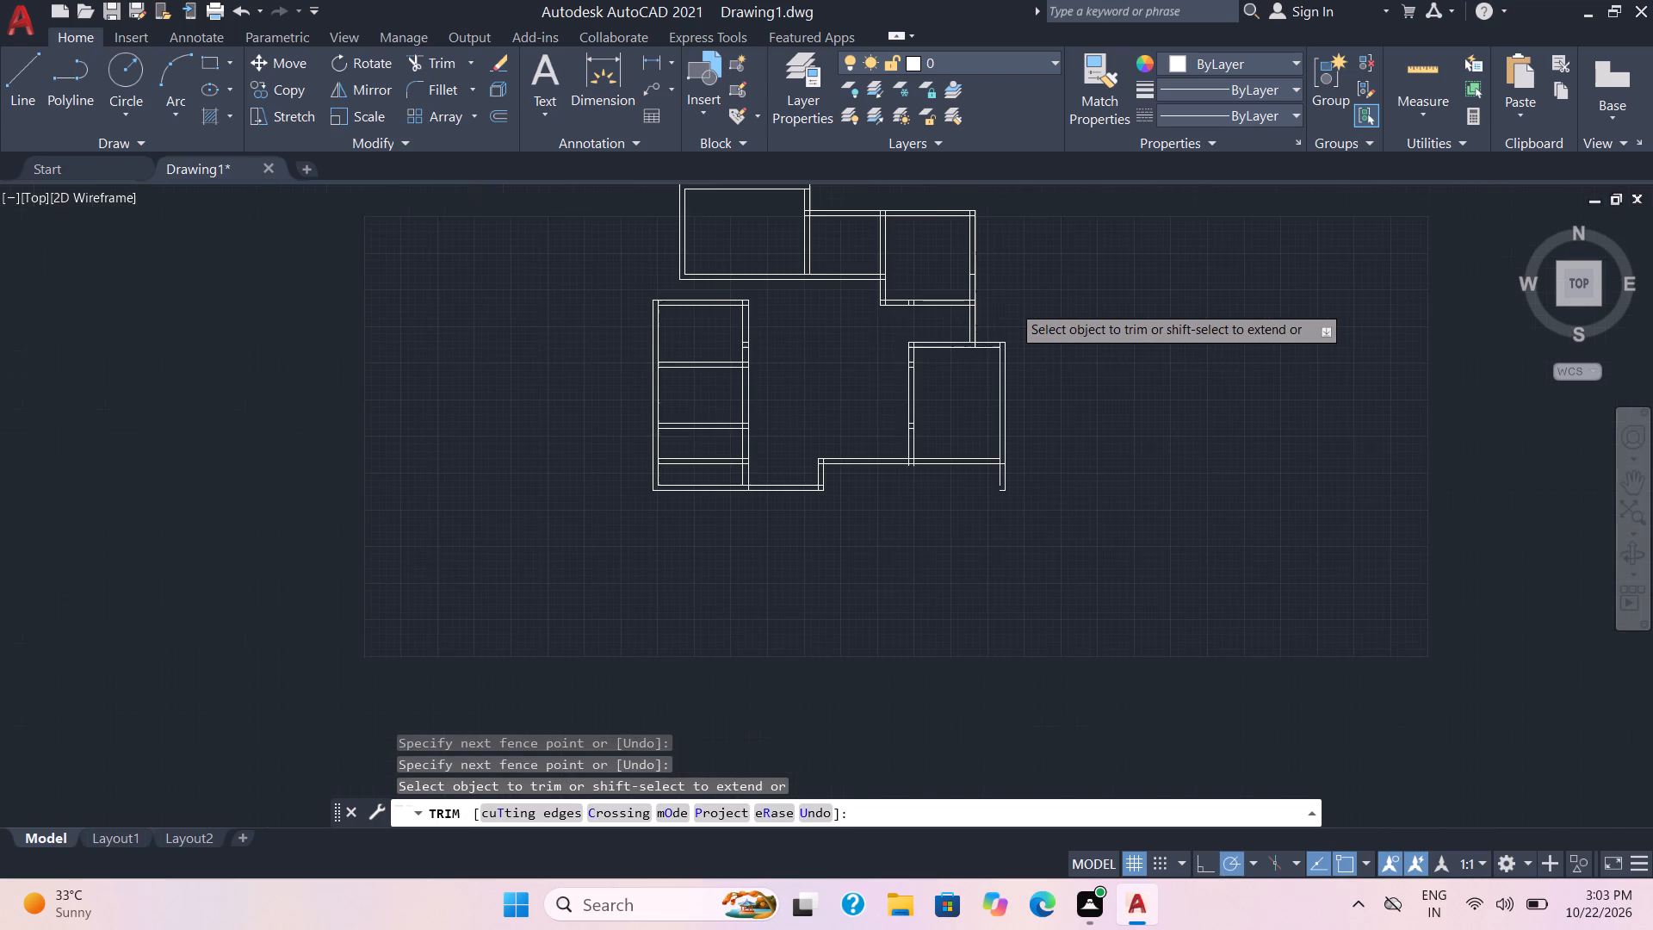
# Trim the two right partition line ends that overhang below the stepped bottom wall.
pyautogui.scroll(-1, 1012, 305)
pyautogui.scroll(2, 938, 331)
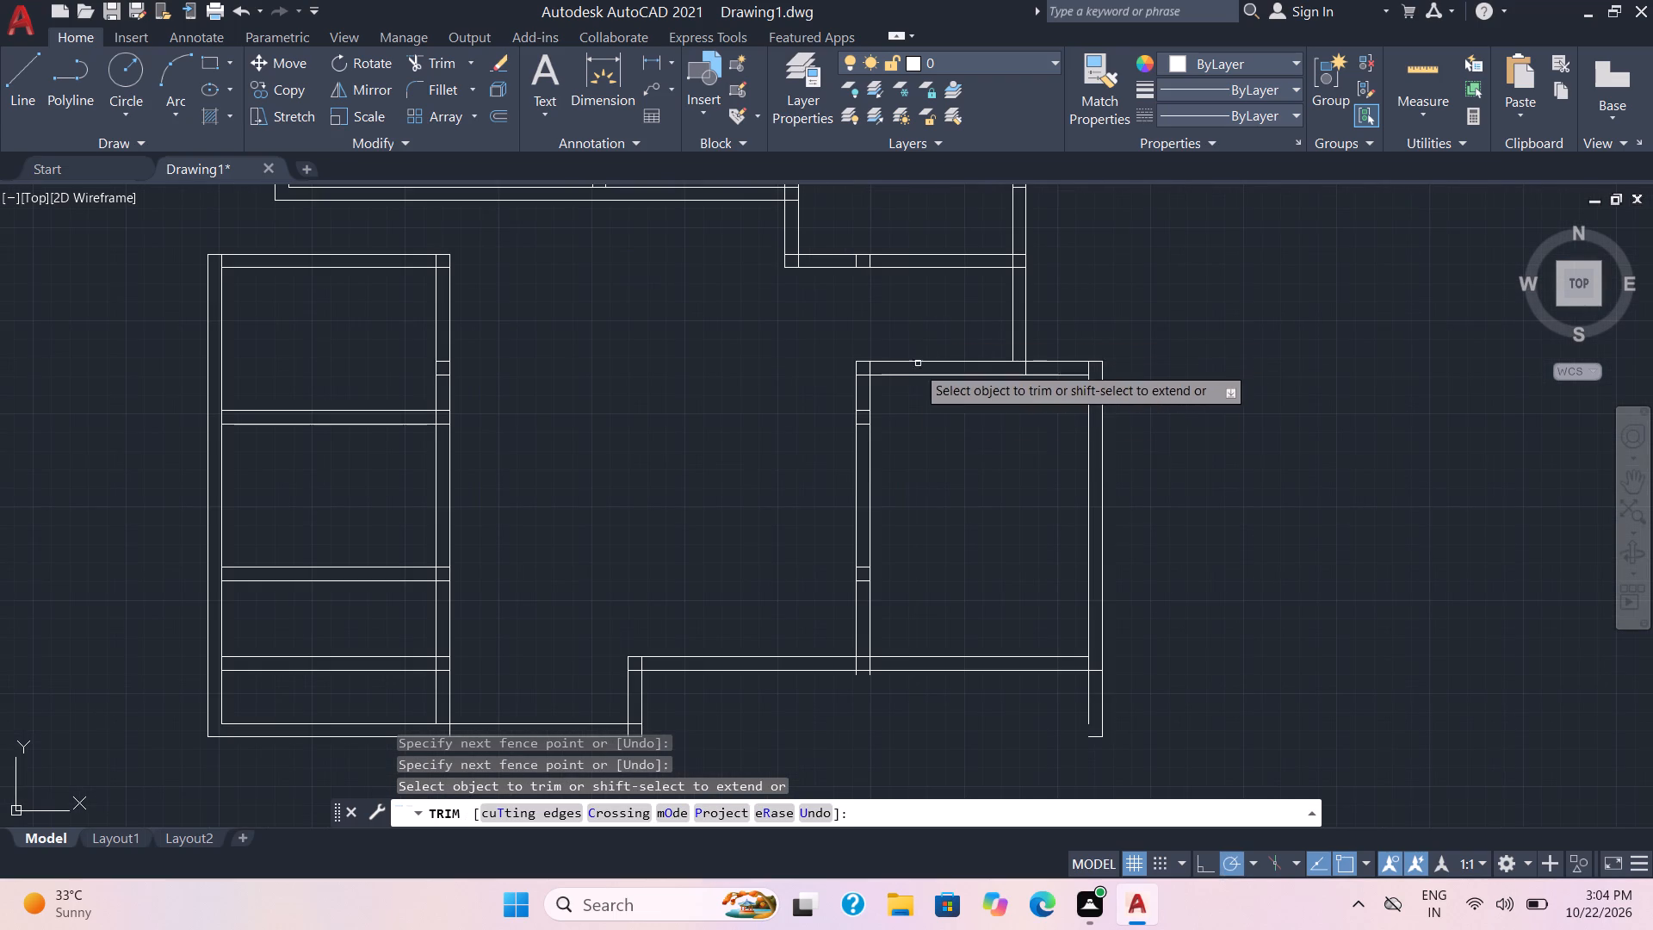
pyautogui.moveTo(930, 510); pyautogui.dragTo(932, 495, button='middle')
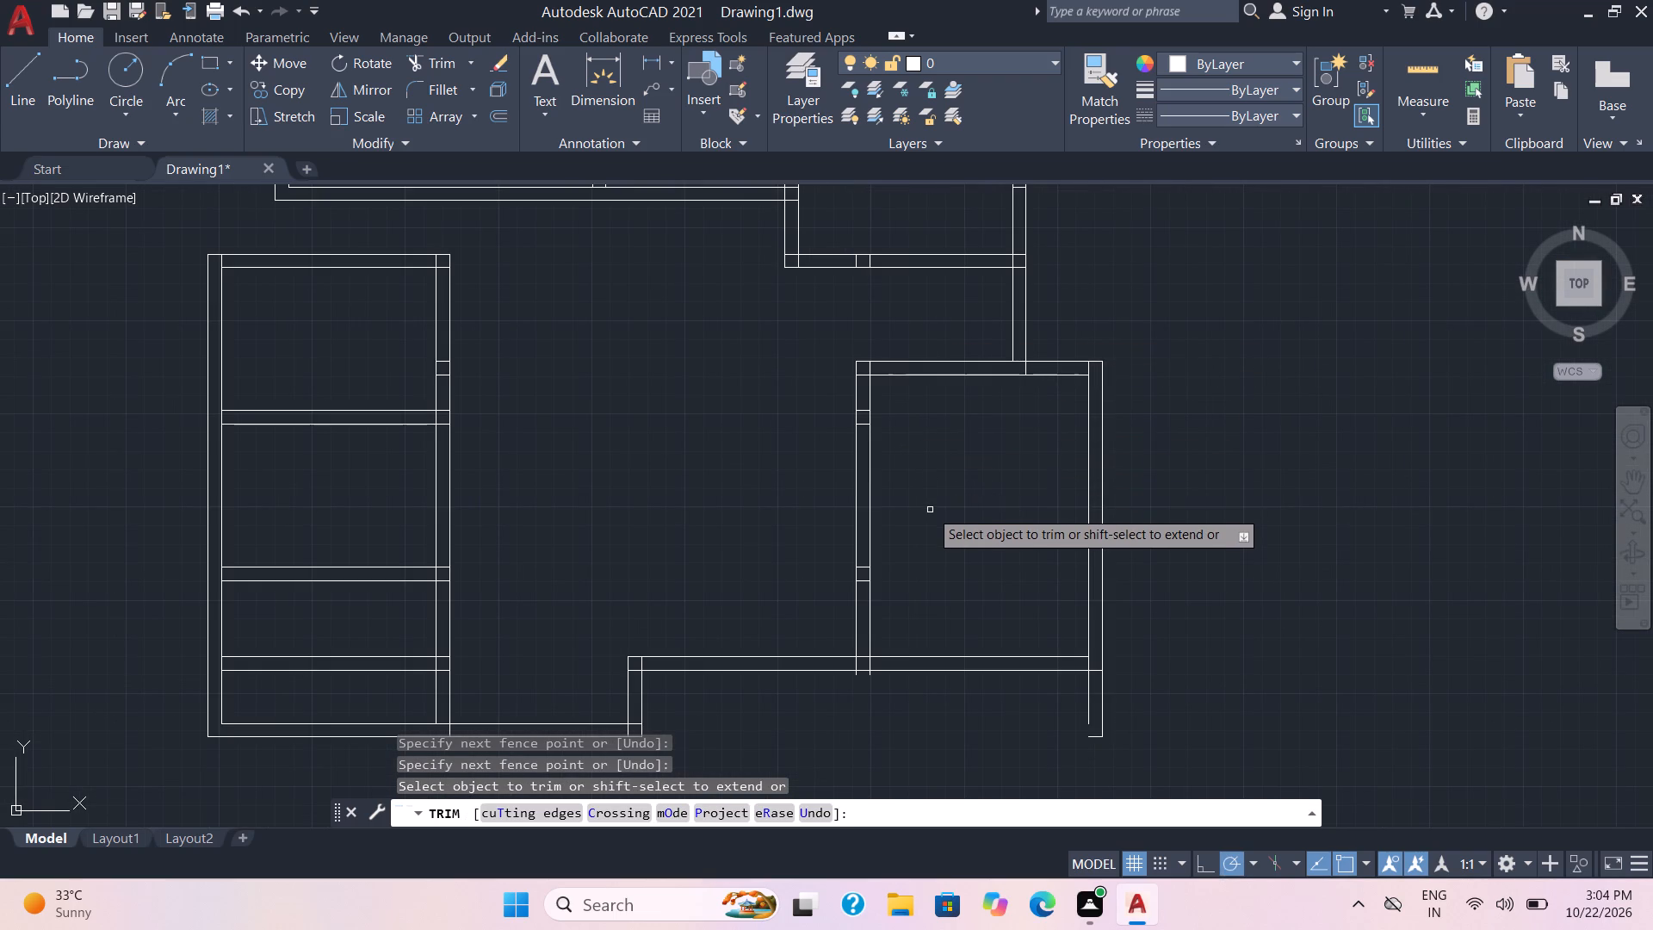
pyautogui.moveTo(932, 495); pyautogui.dragTo(976, 295, button='middle')
pyautogui.scroll(2, 938, 540)
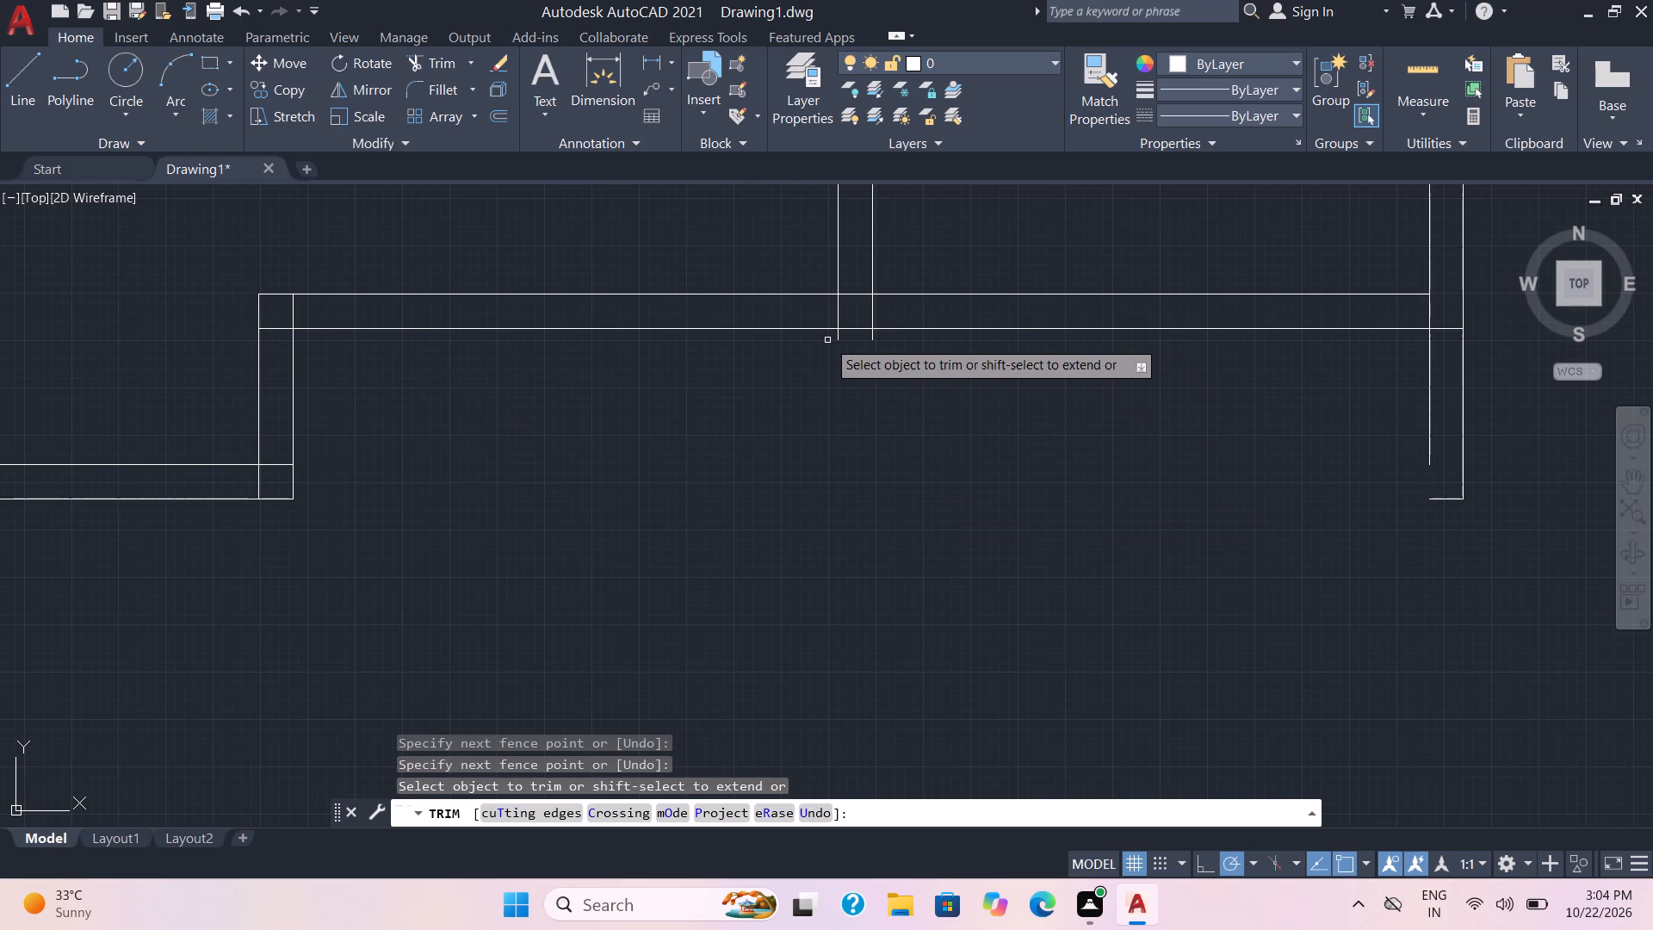
pyautogui.click(827, 340)
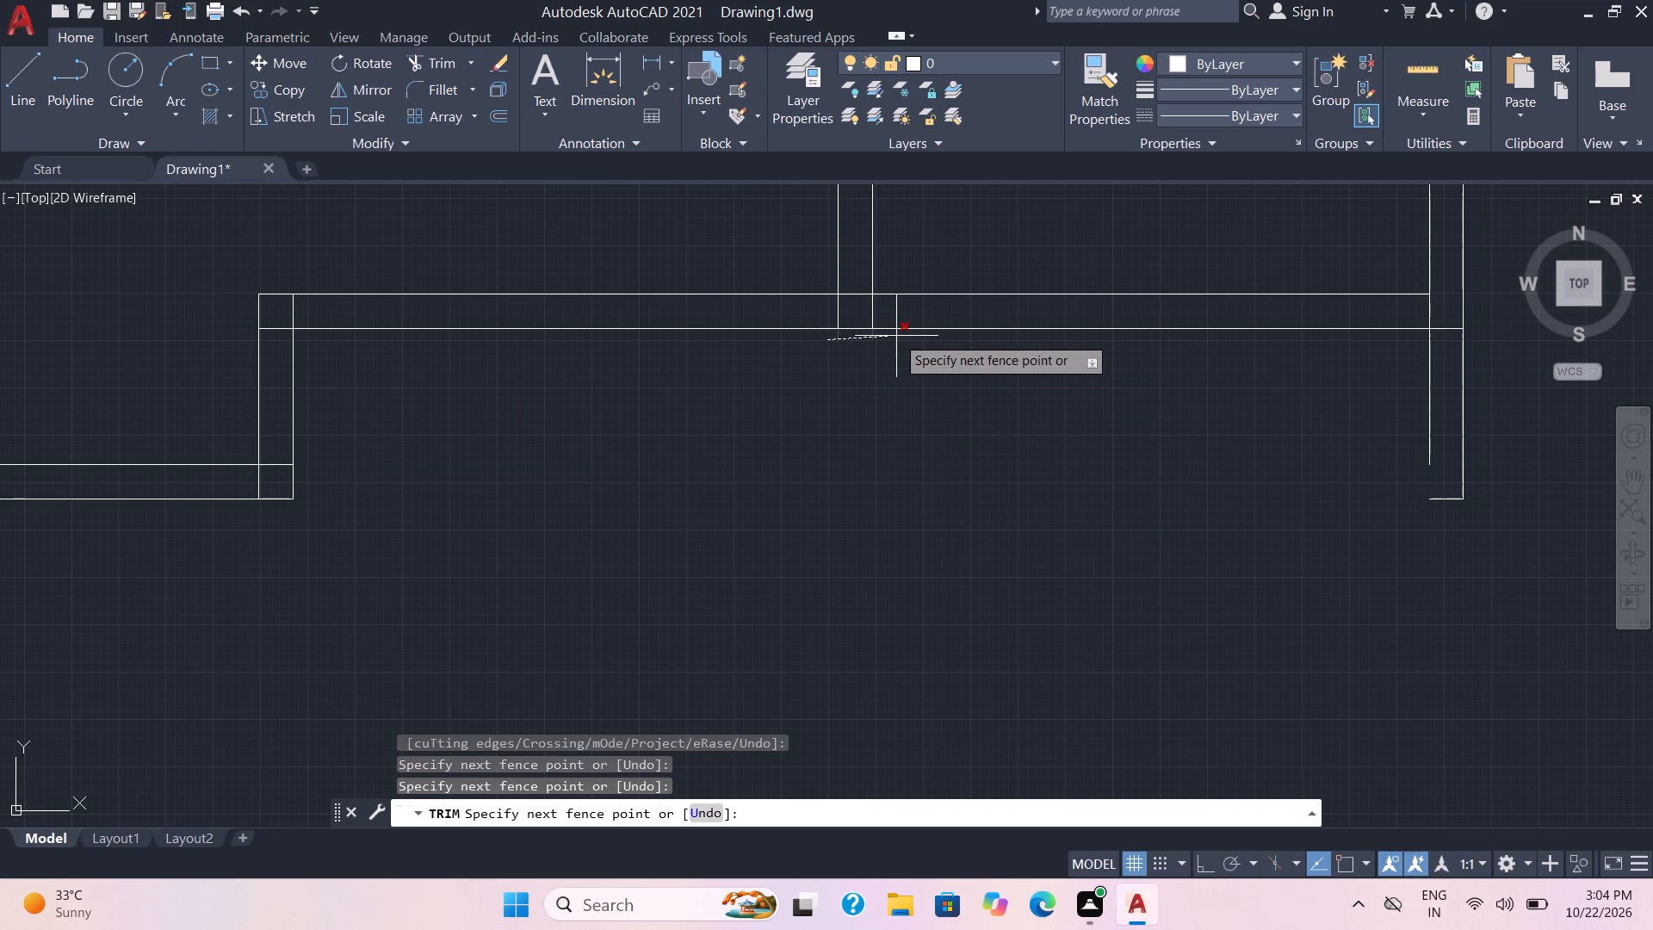
pyautogui.click(896, 336)
# Trim the outer right wall's lines flush with the bottom wall at the lower-right corner, removing the leftover short line below.
pyautogui.click(1375, 435)
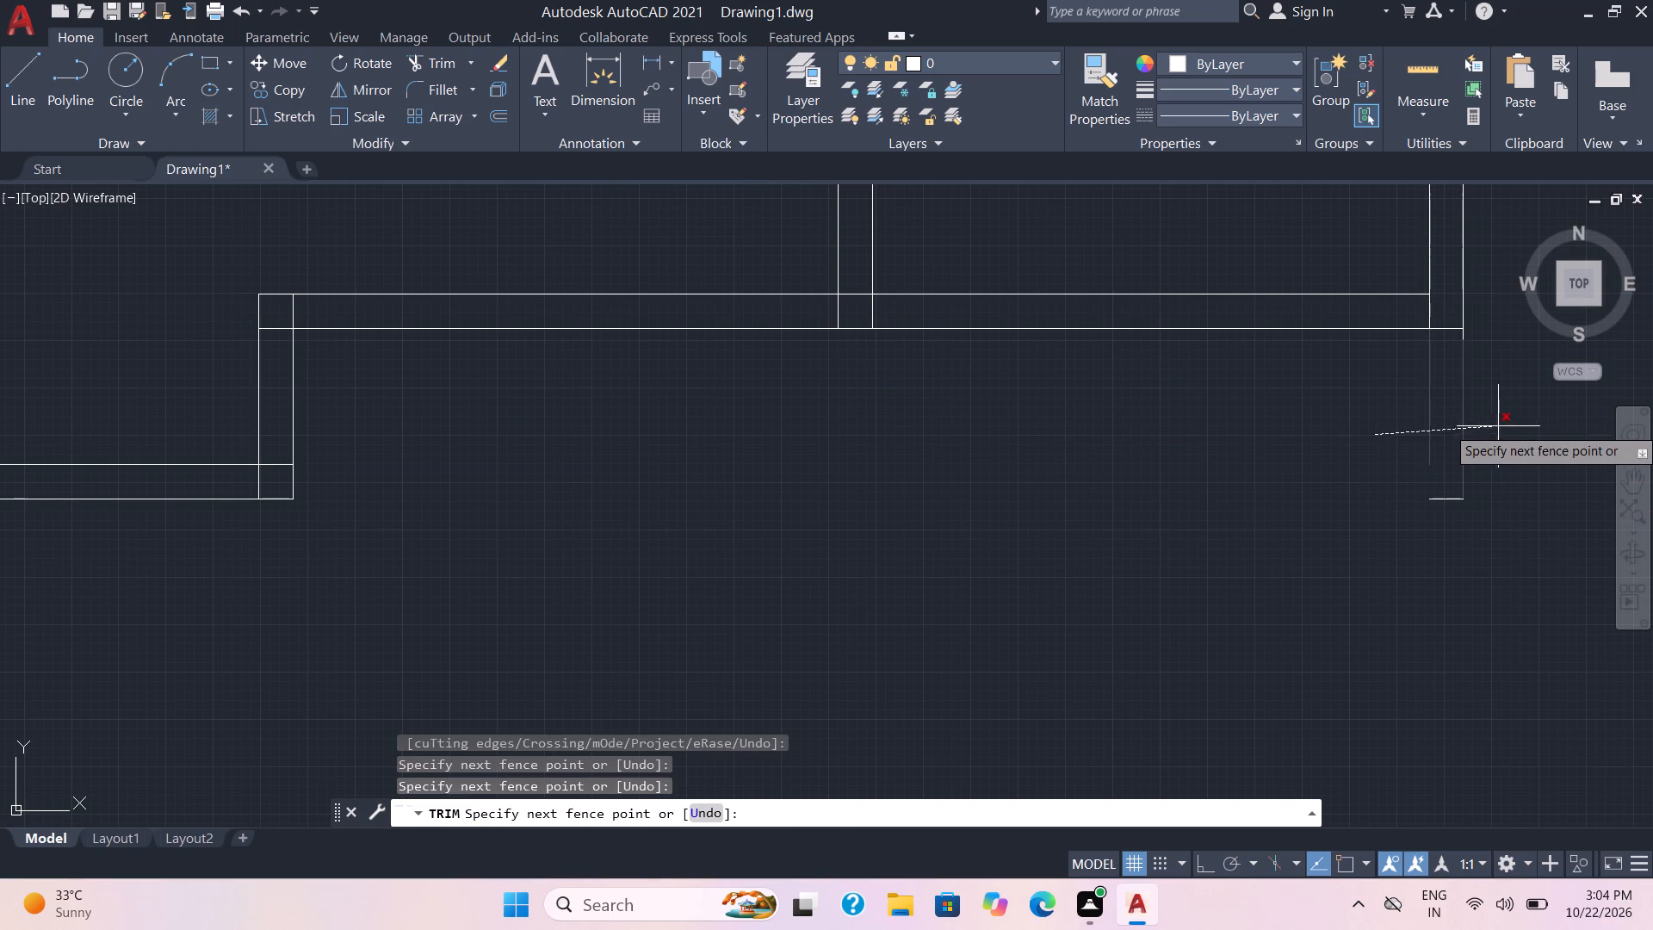
pyautogui.click(1501, 424)
pyautogui.moveTo(1469, 465); pyautogui.dragTo(1444, 521)
pyautogui.scroll(-1, 1443, 522)
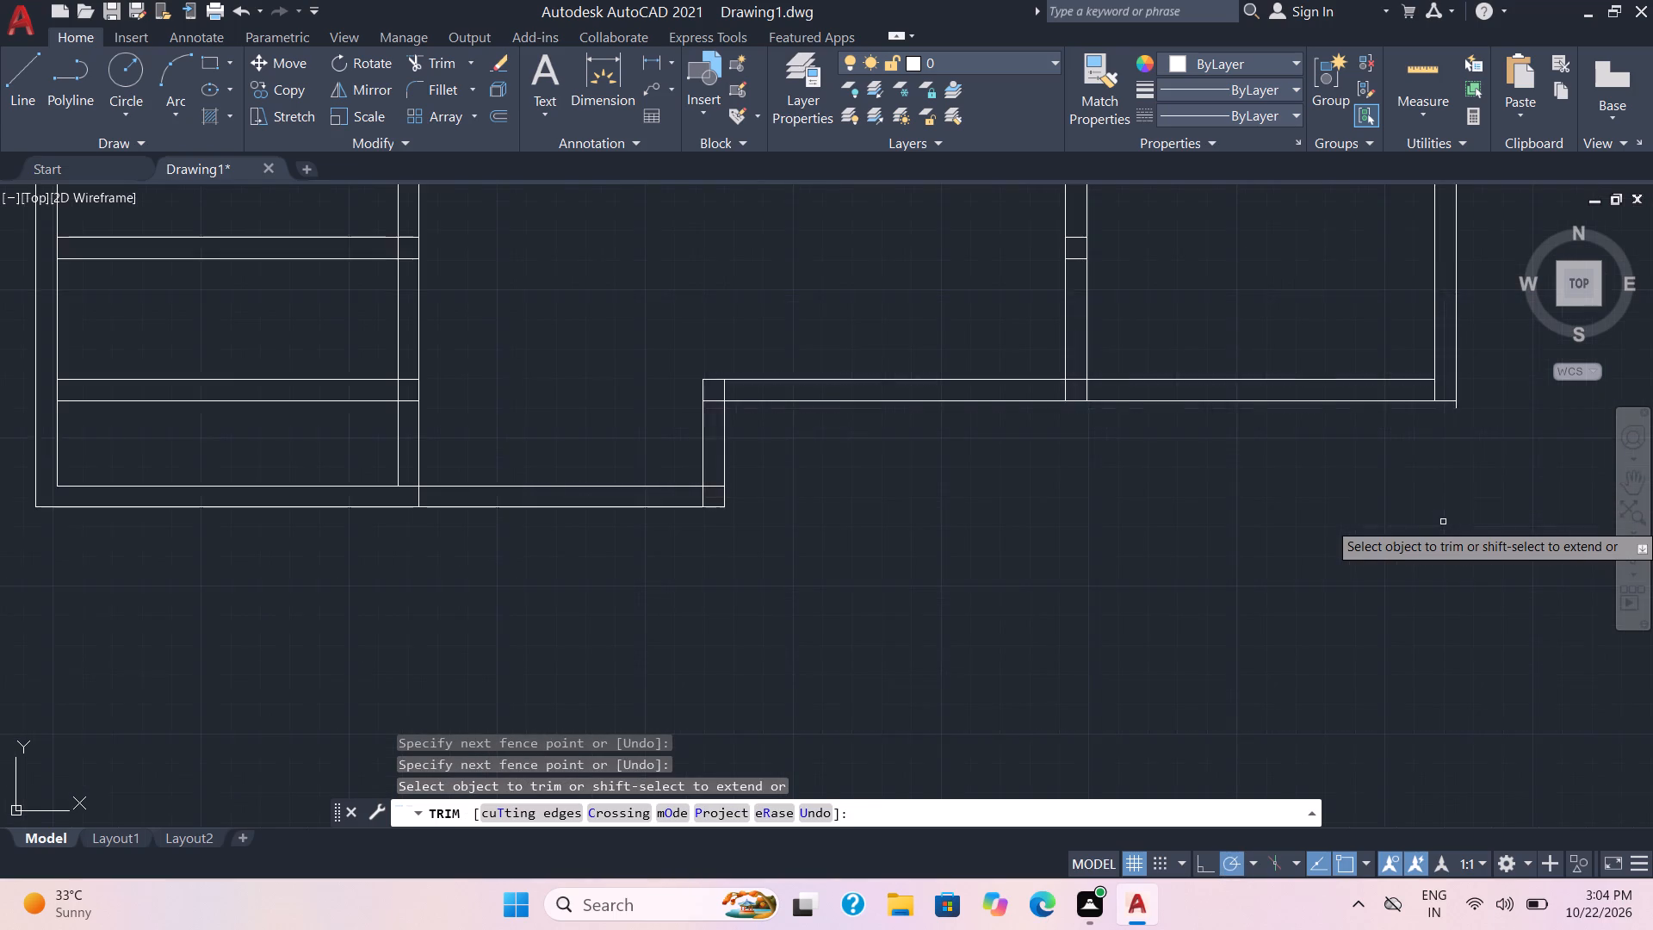
pyautogui.scroll(3, 1448, 493)
pyautogui.moveTo(1459, 353); pyautogui.dragTo(1314, 650, button='middle')
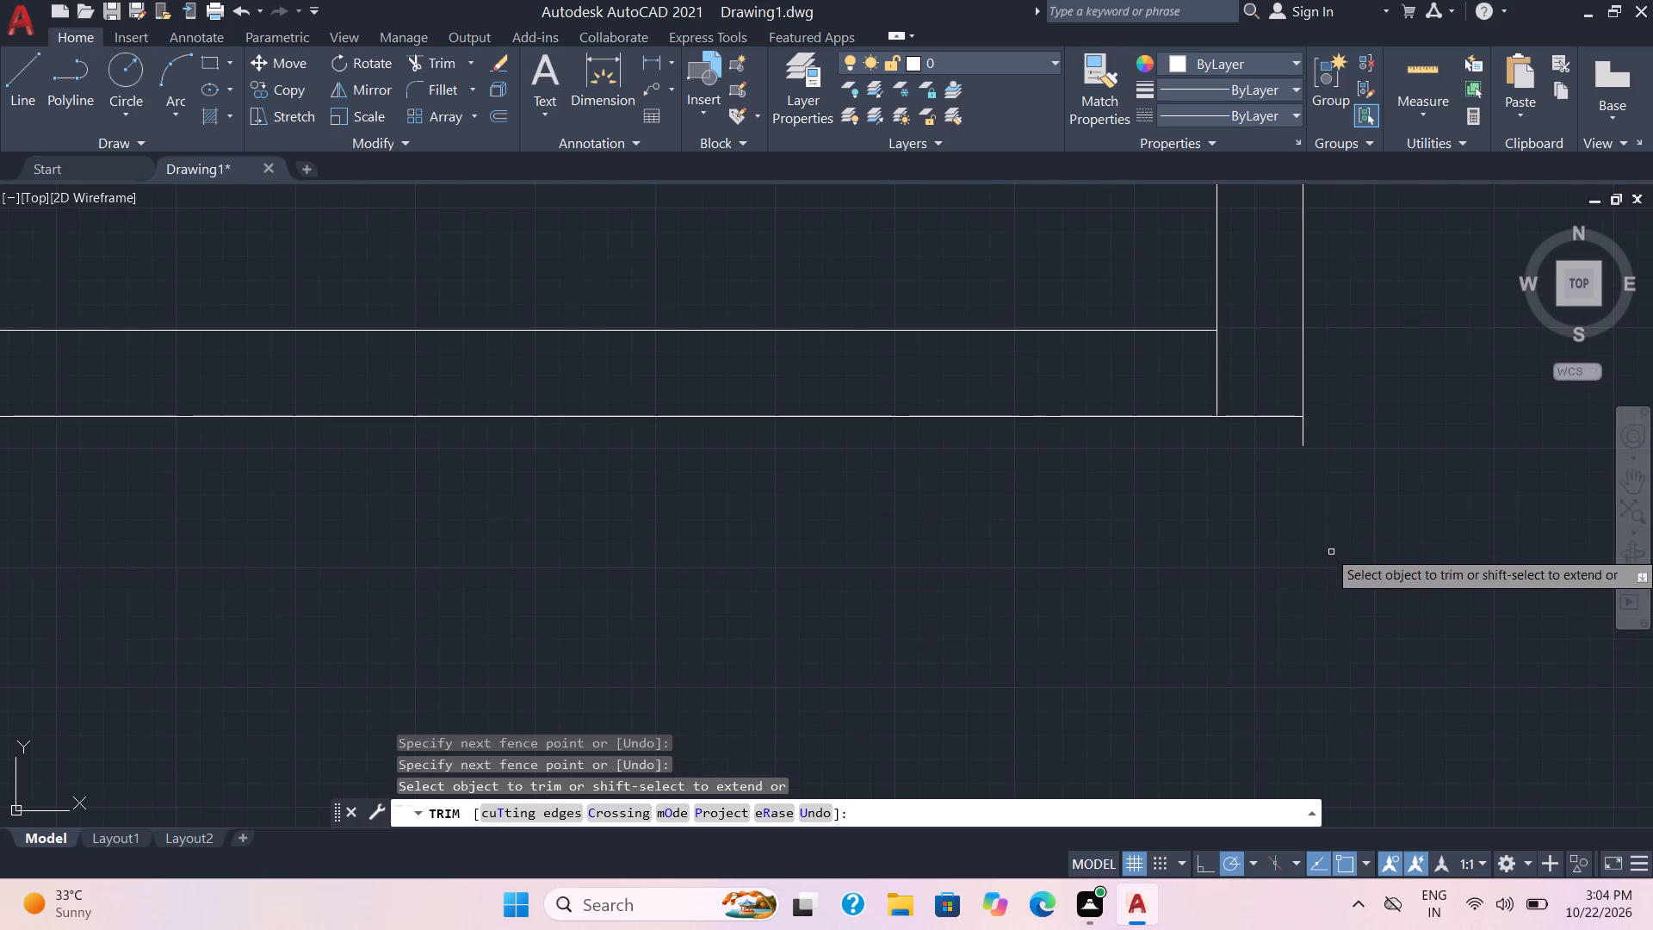
pyautogui.click(1305, 433)
pyautogui.scroll(-3, 1324, 485)
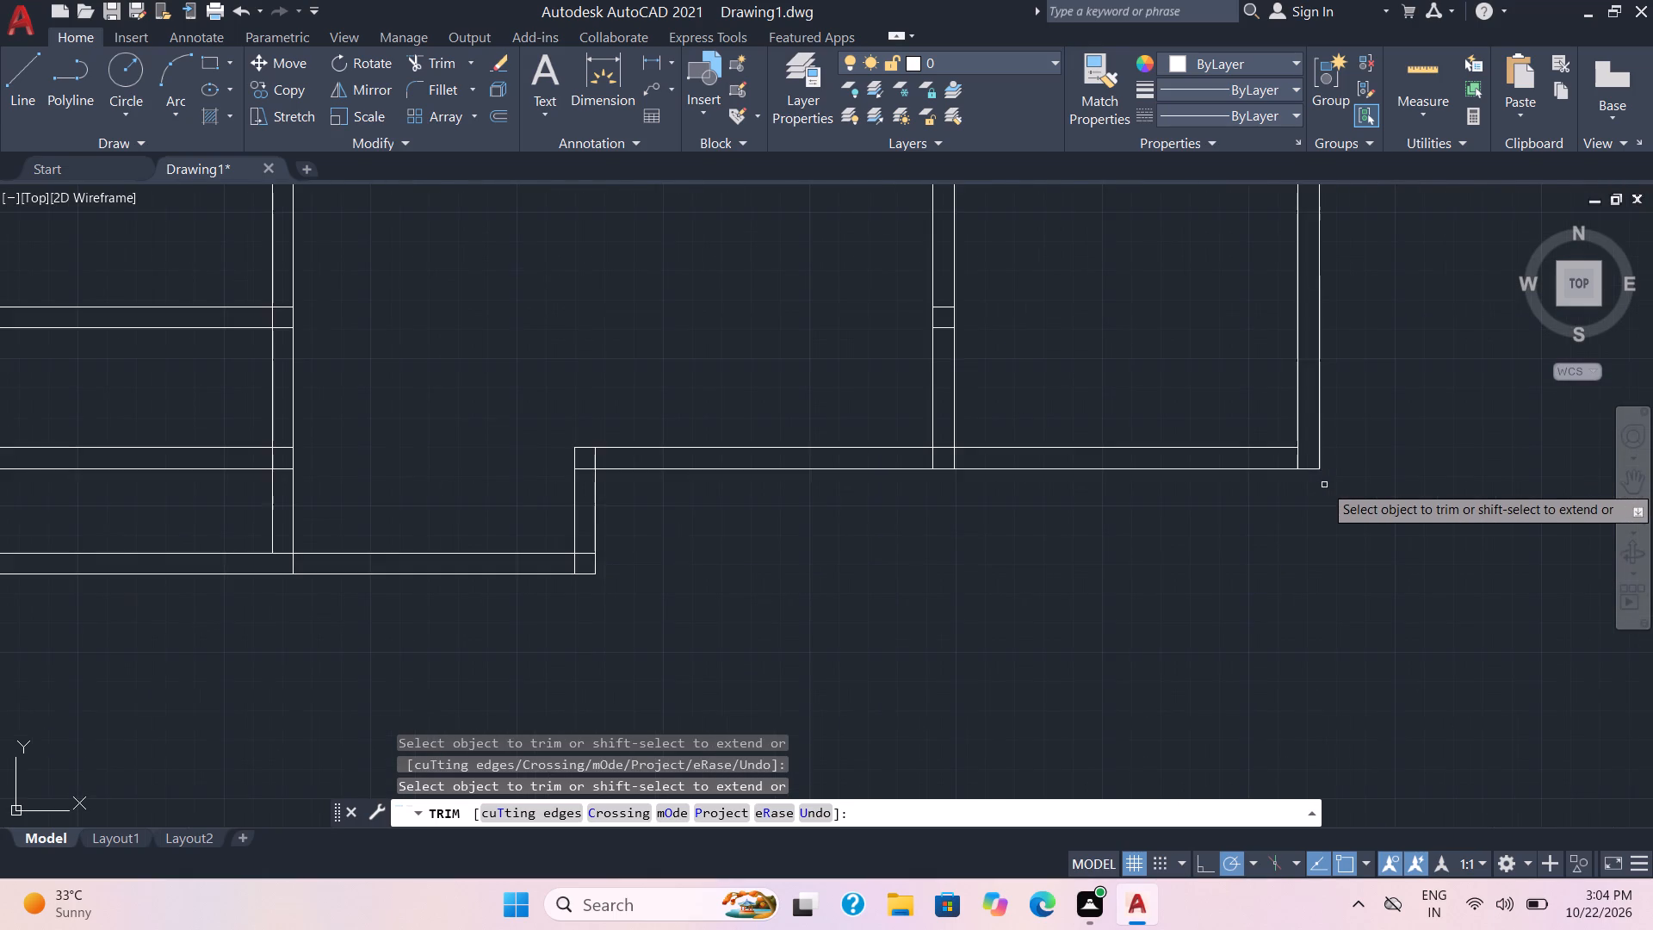
# Trim the left block's right wall line crossing the bottom wall and the overlapping wall lines at both corners of the bottom step.
pyautogui.scroll(-2, 1324, 485)
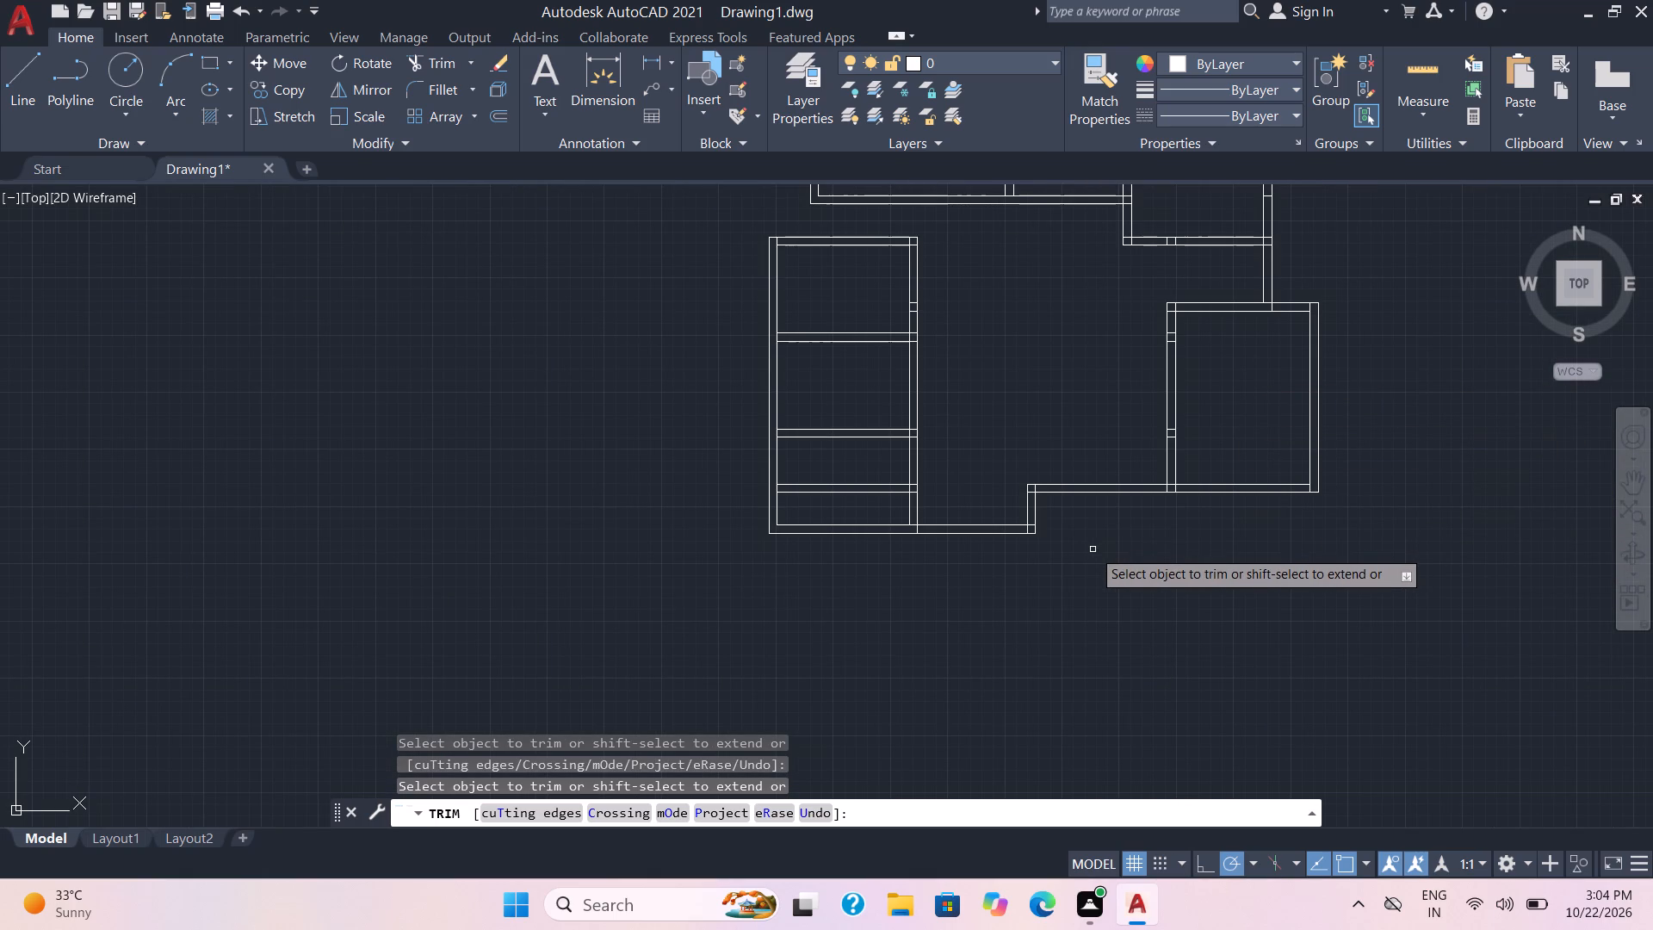
pyautogui.scroll(1, 876, 592)
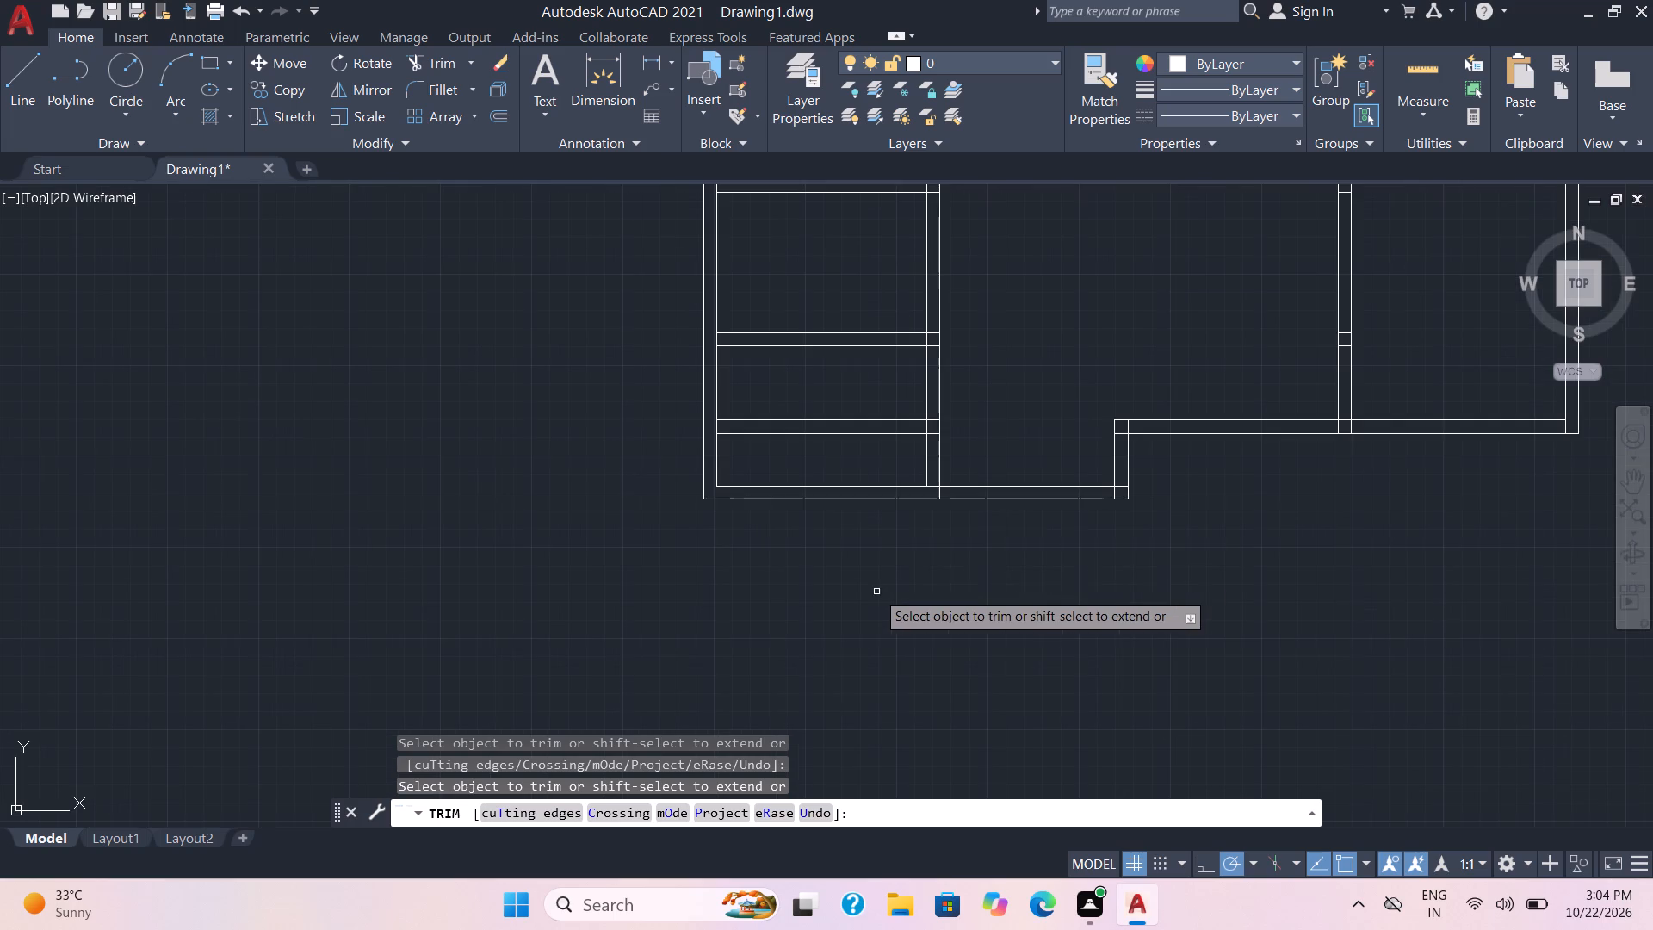
pyautogui.scroll(2, 926, 508)
pyautogui.click(953, 476)
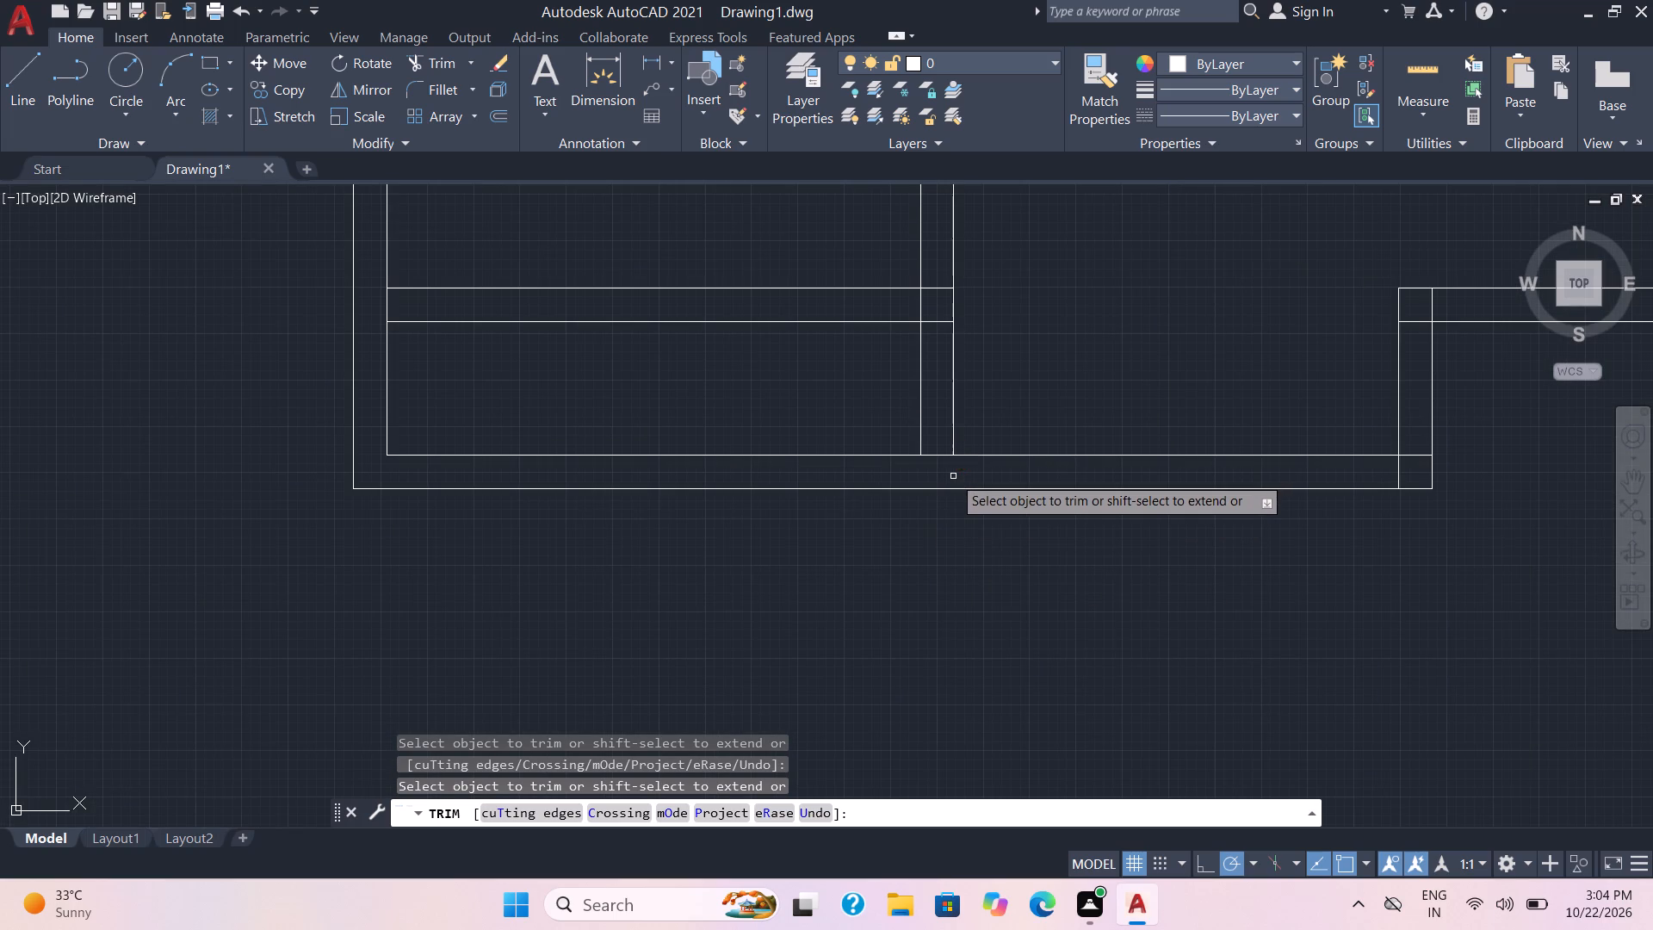
pyautogui.click(1388, 468)
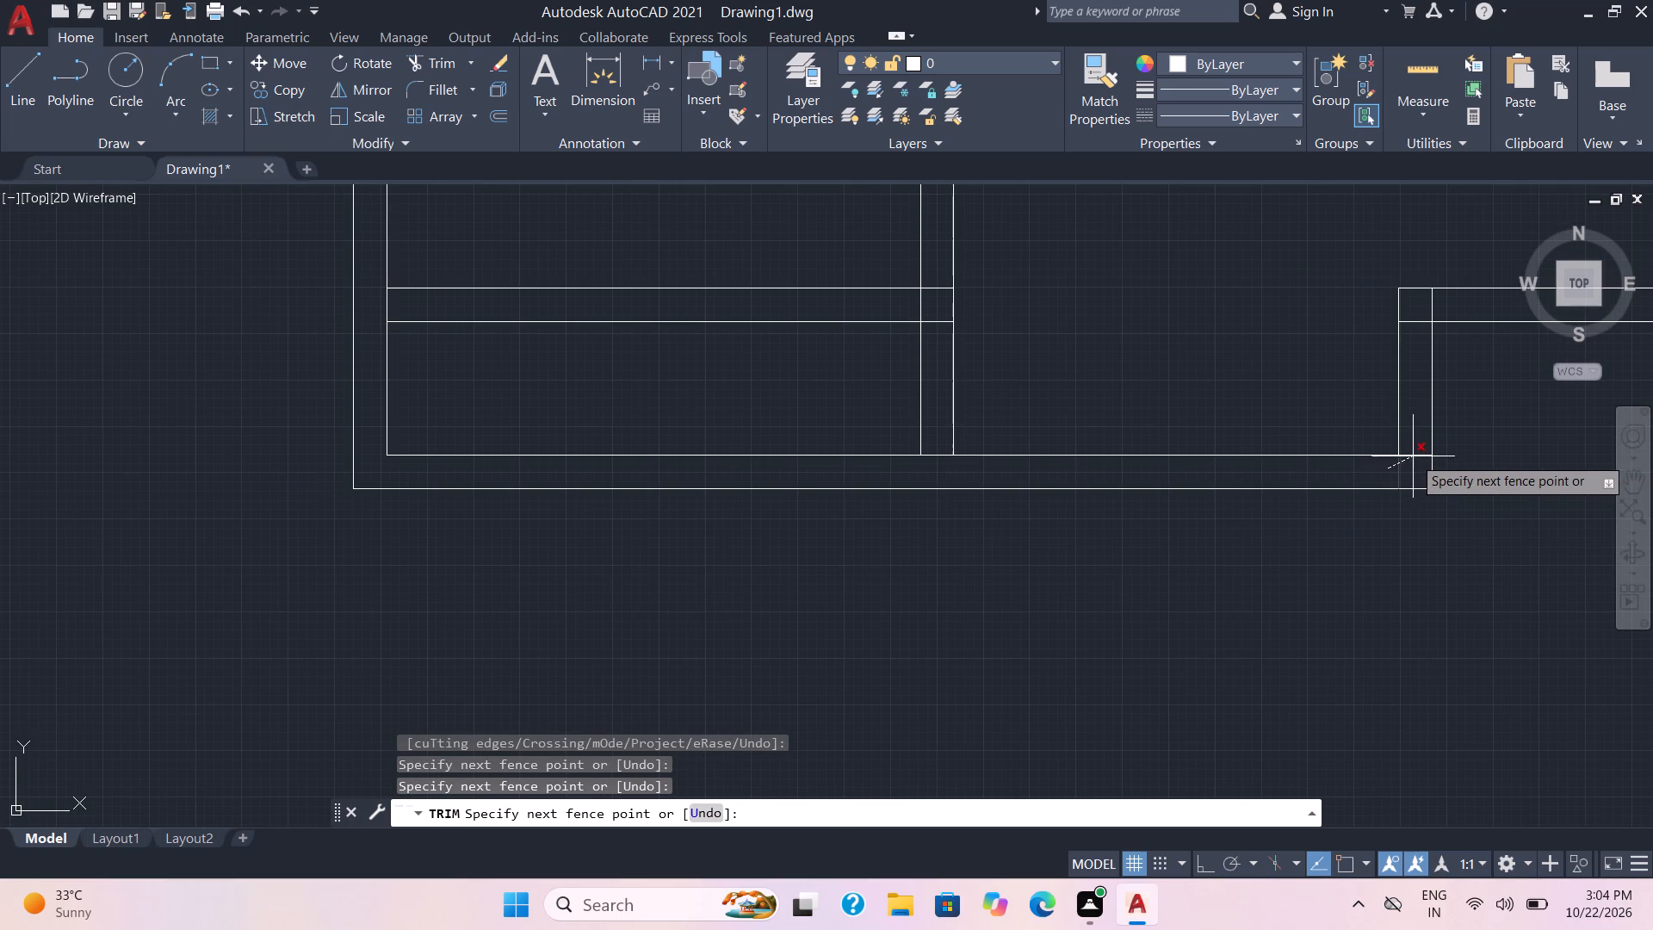
pyautogui.click(1415, 451)
pyautogui.click(1415, 338)
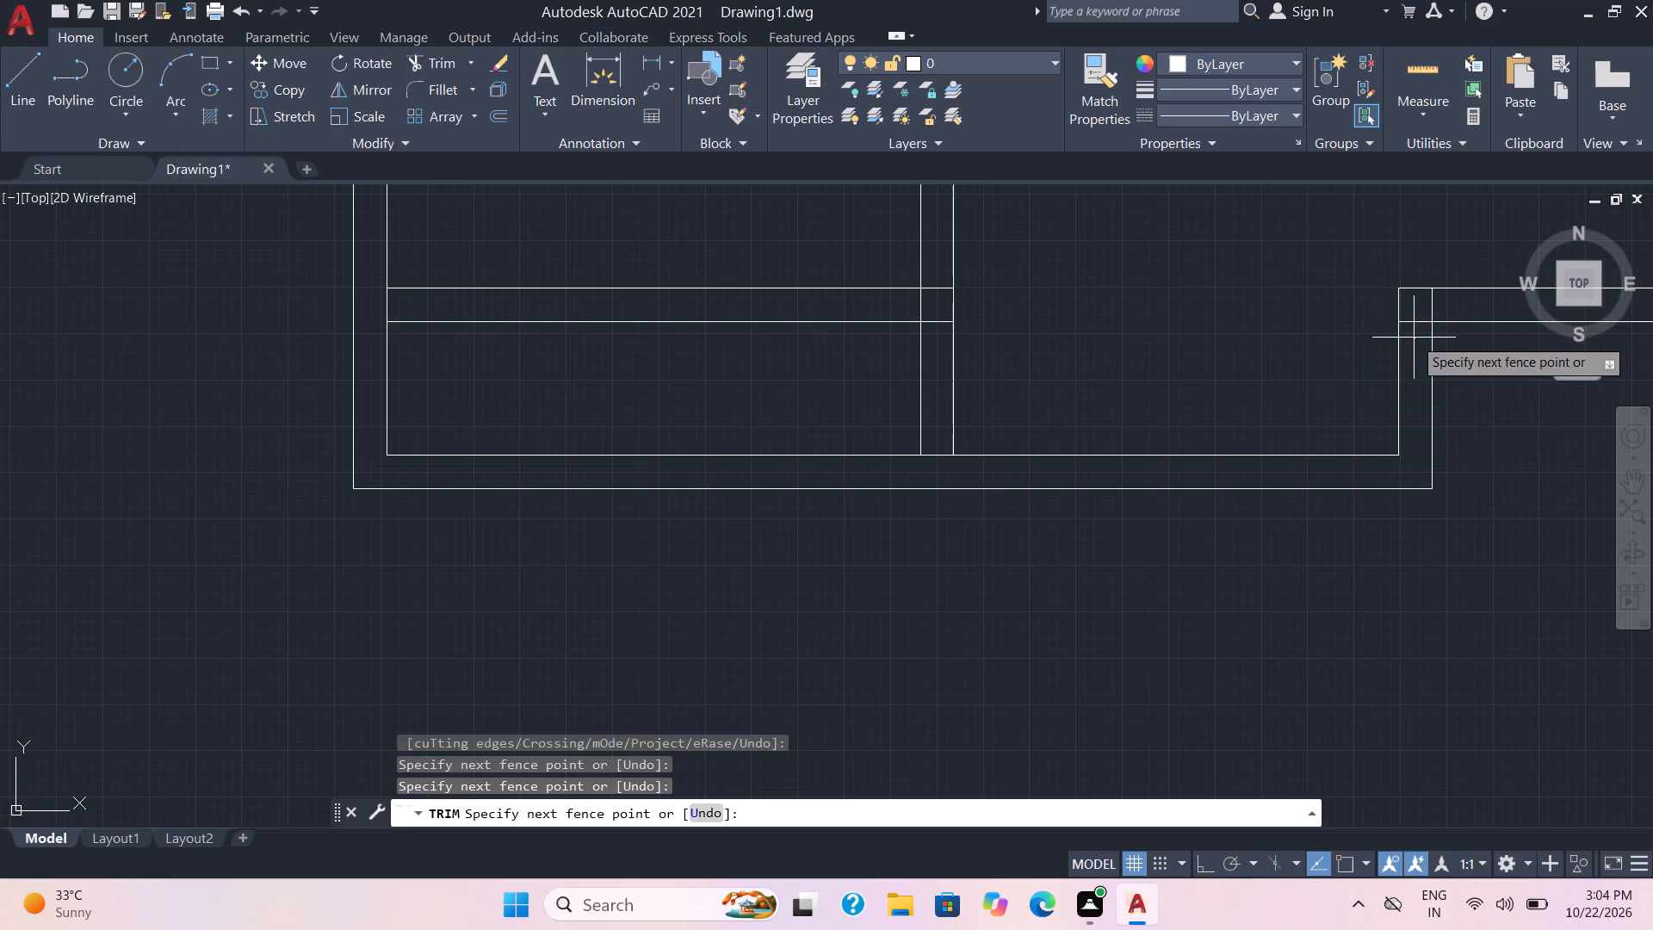
pyautogui.click(1436, 295)
# Trim the left wall's inner line where the left block's two lowest partitions meet it.
pyautogui.scroll(-1, 1214, 365)
pyautogui.moveTo(1165, 356); pyautogui.dragTo(1147, 517, button='middle')
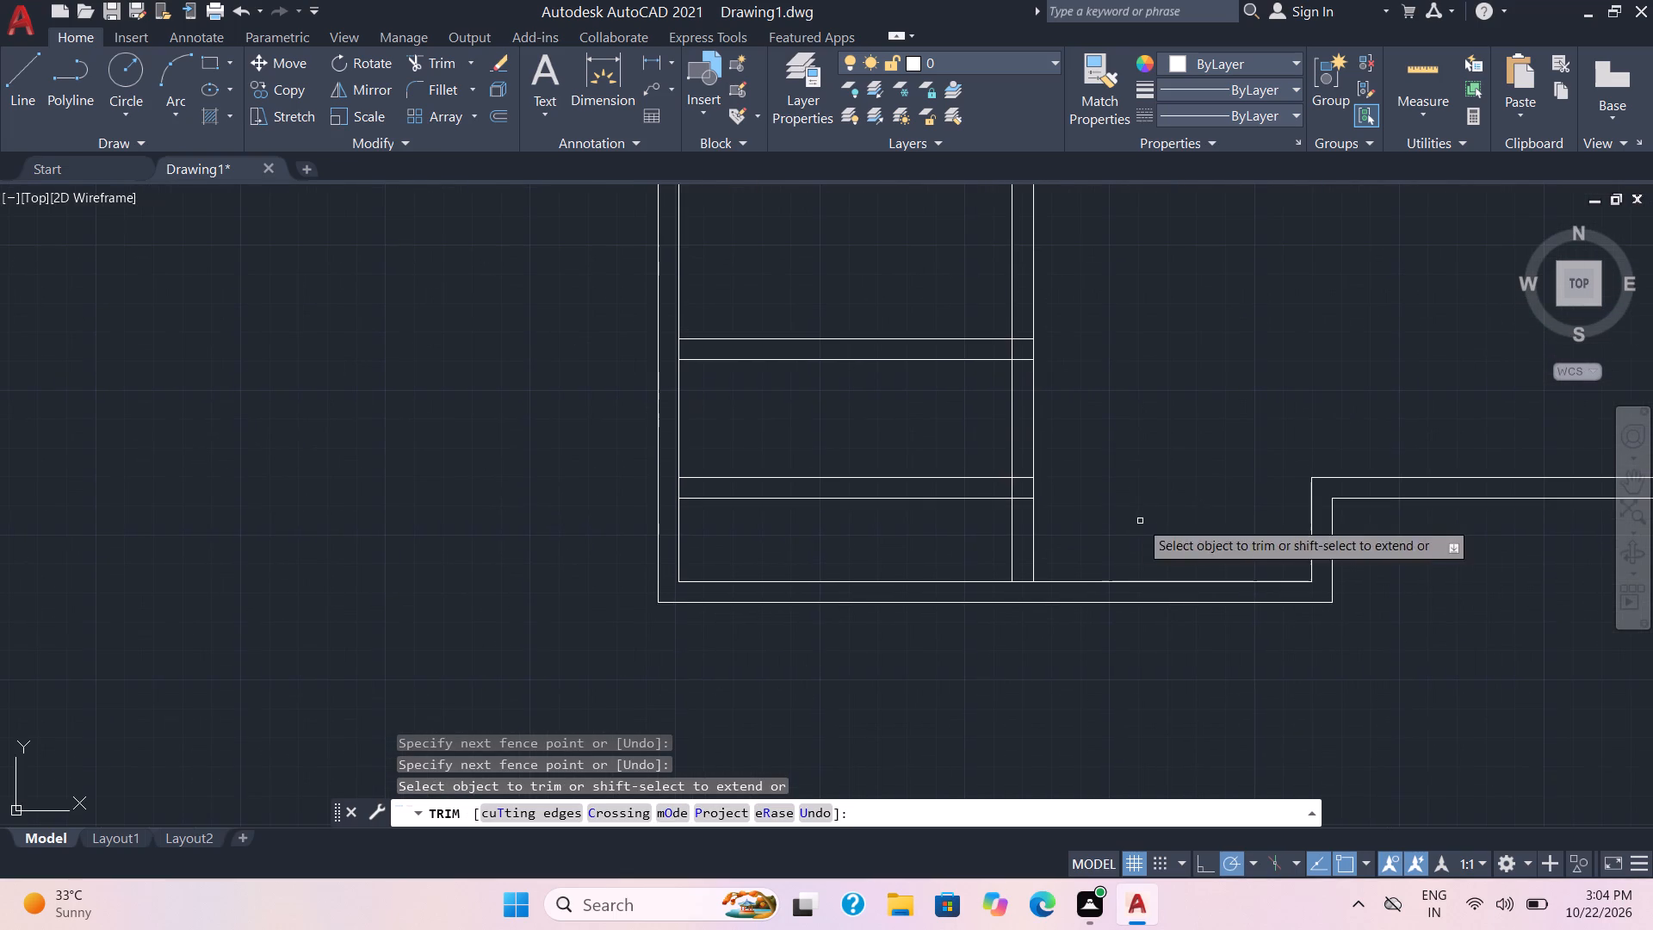
pyautogui.click(679, 487)
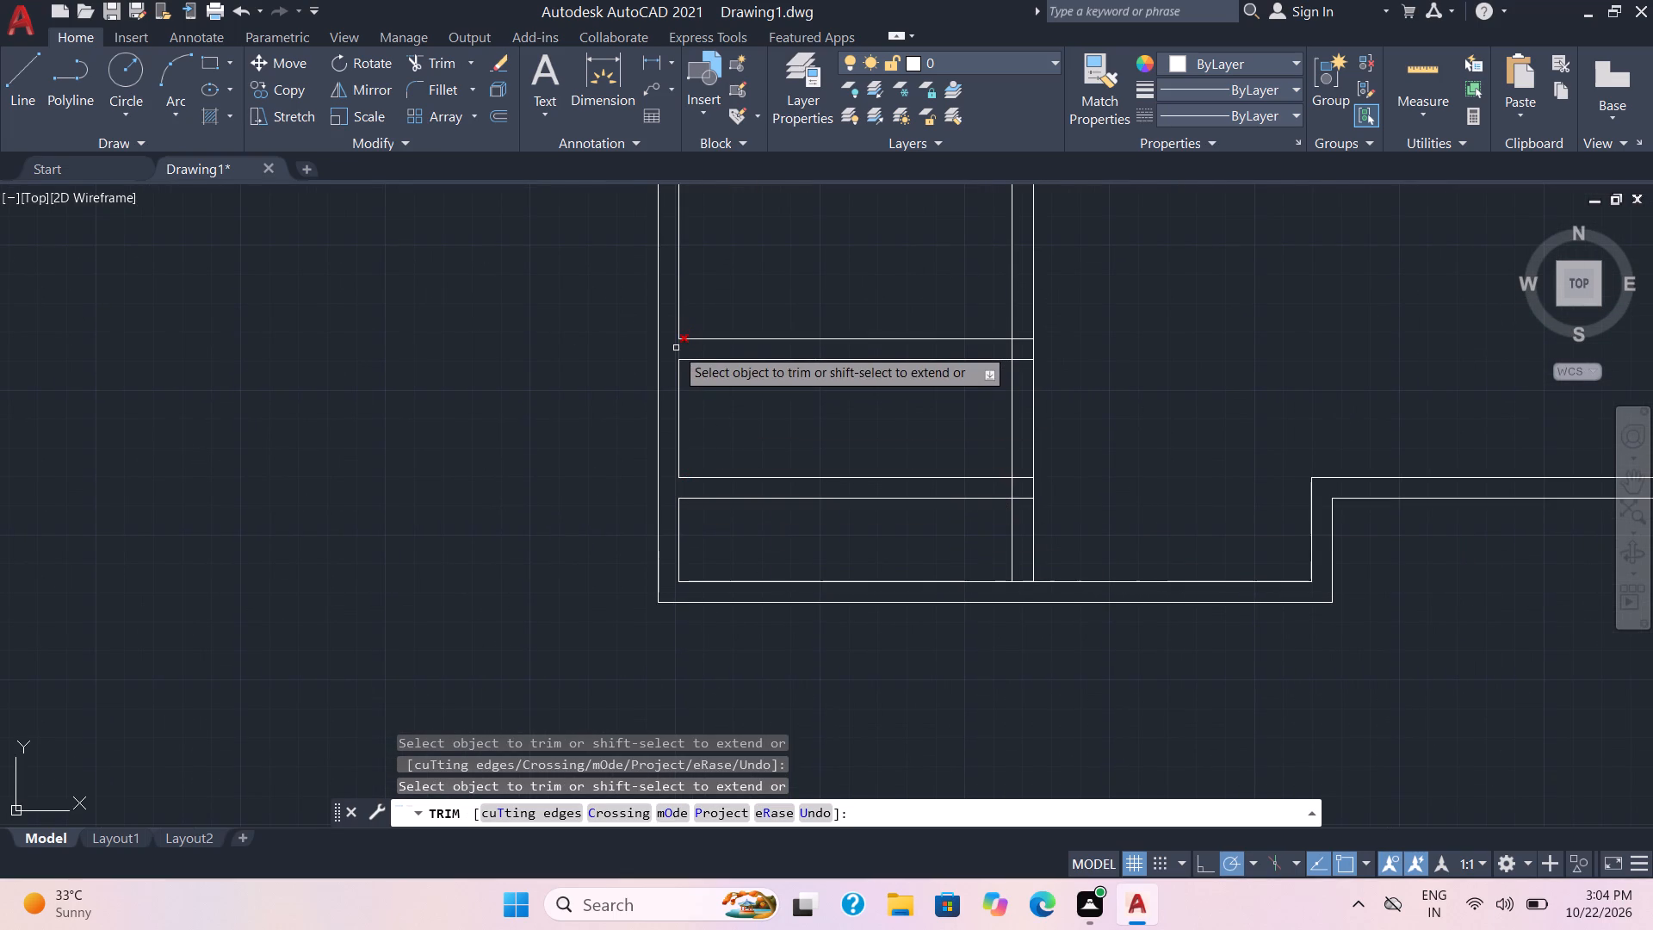
pyautogui.click(681, 347)
# Remove the left block's lowest partition with Trim, including its short leftover lines inside the right wall.
pyautogui.scroll(-1, 774, 297)
pyautogui.moveTo(774, 297); pyautogui.dragTo(773, 333, button='middle')
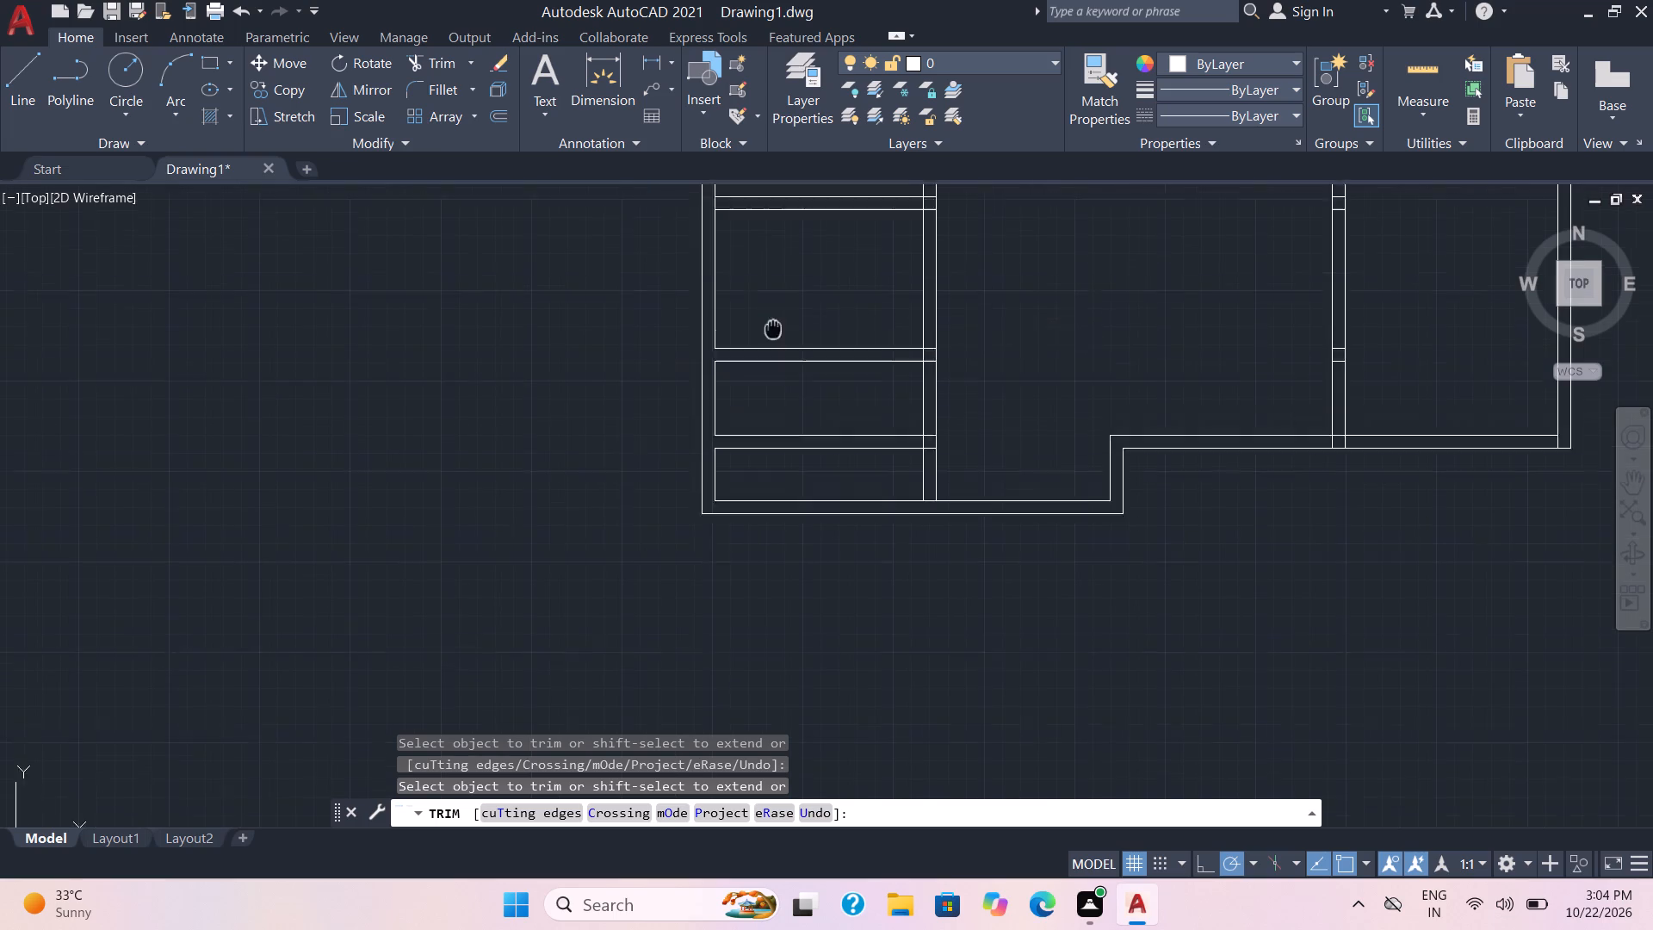
pyautogui.moveTo(773, 333); pyautogui.dragTo(764, 420, button='middle')
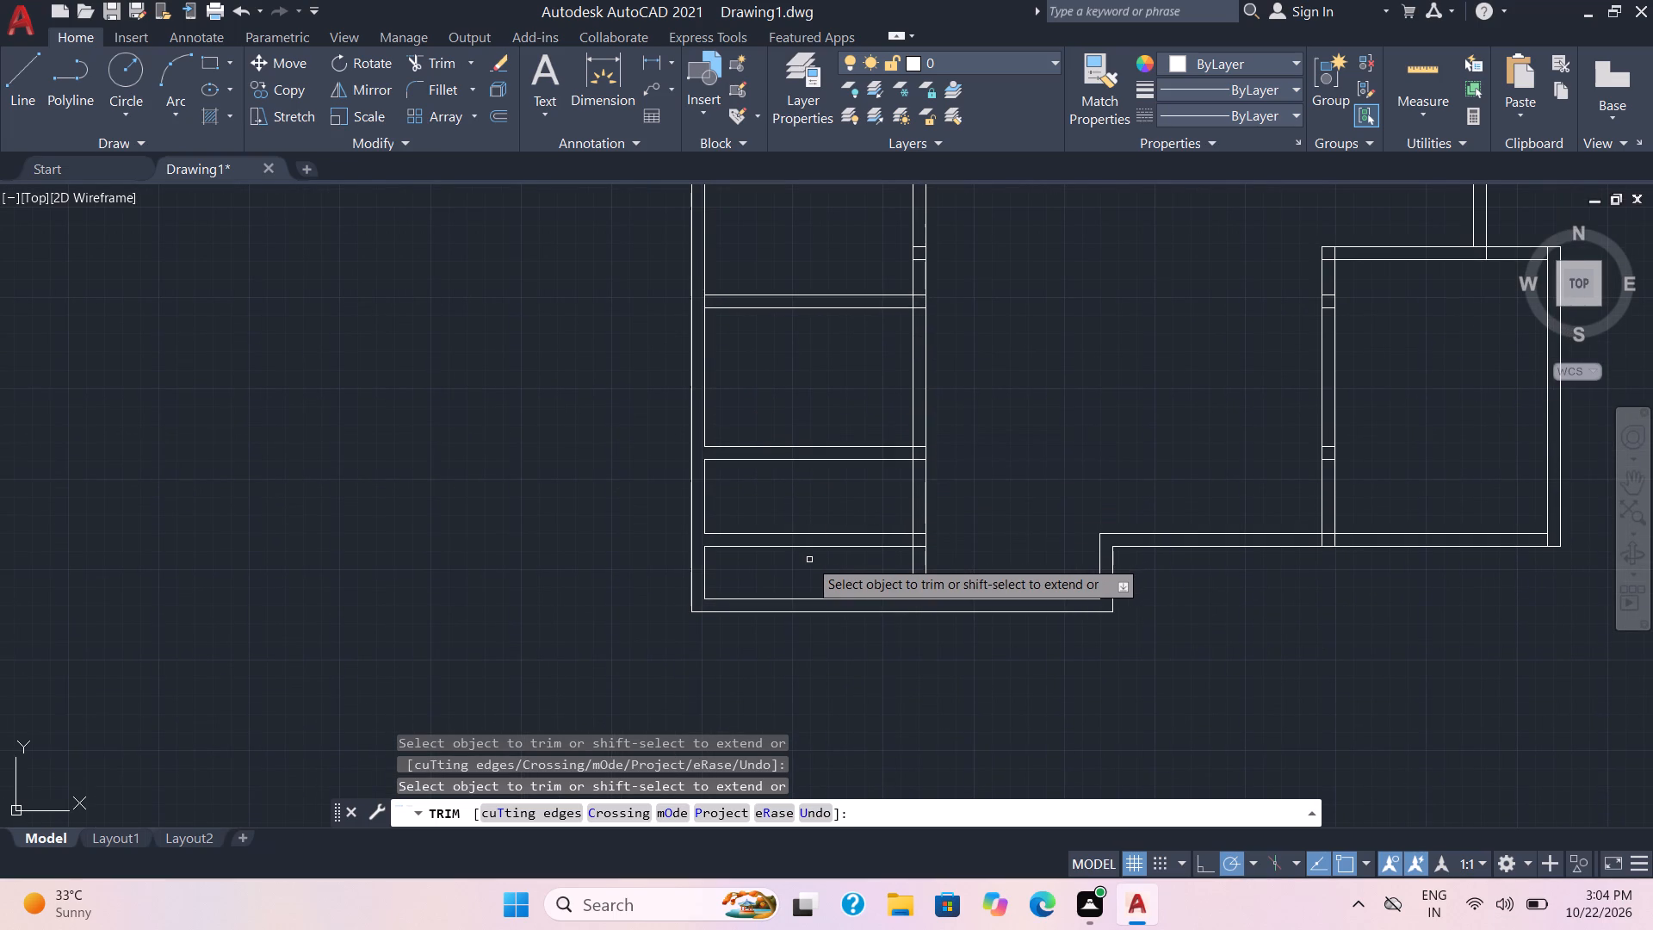
pyautogui.click(809, 560)
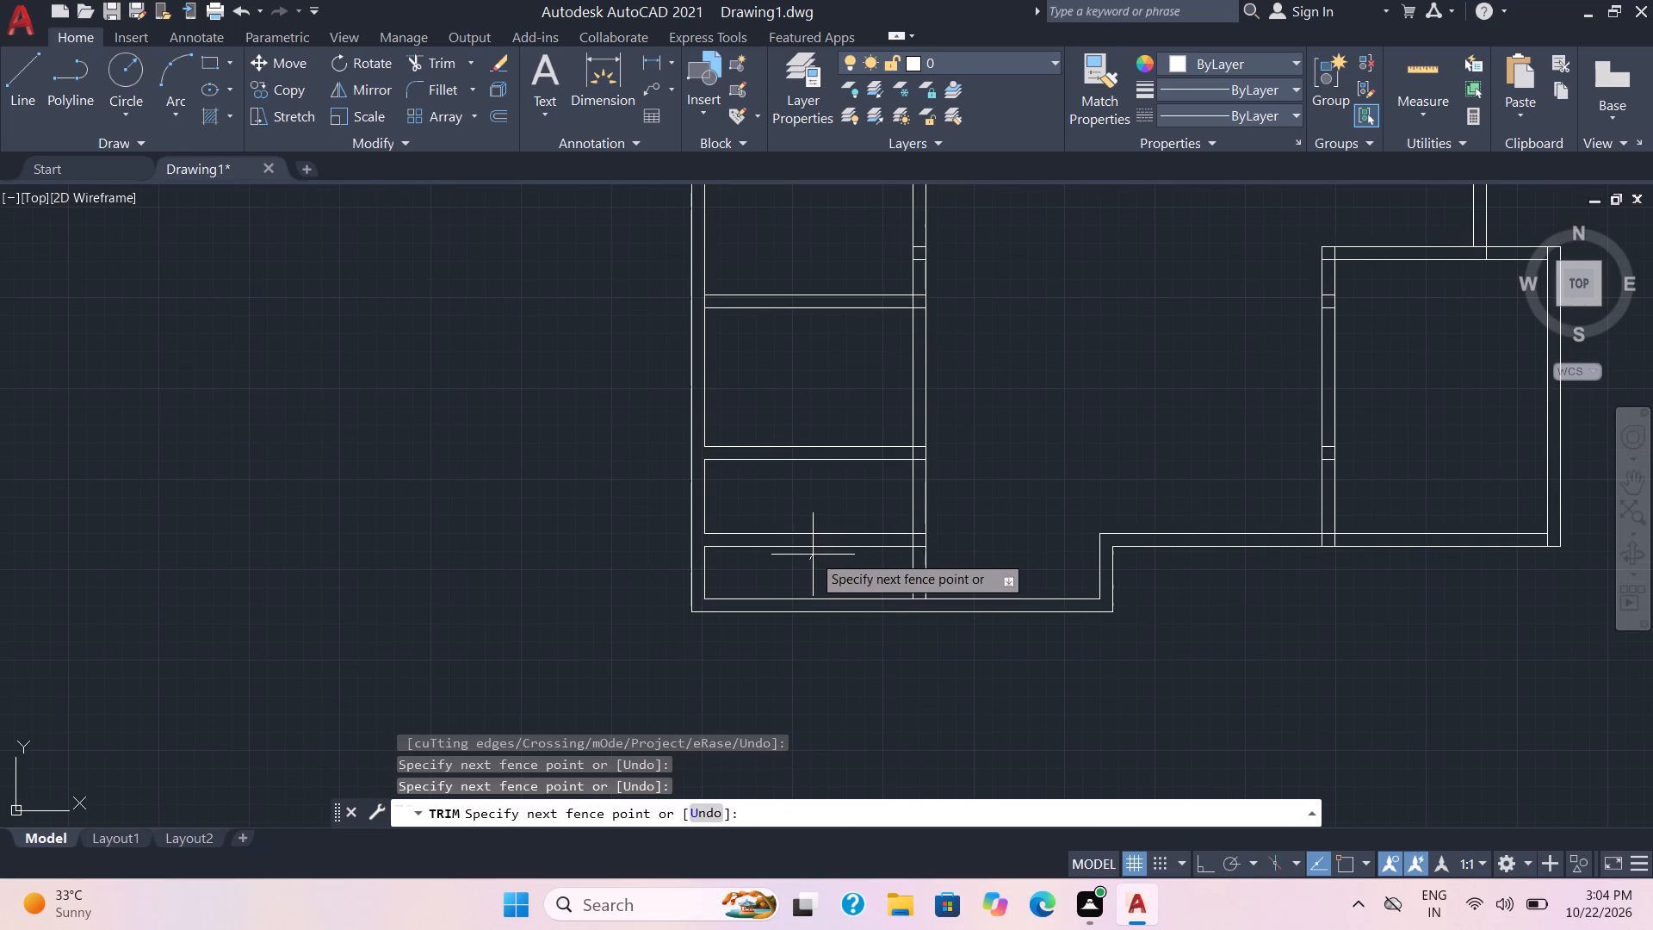
pyautogui.click(820, 524)
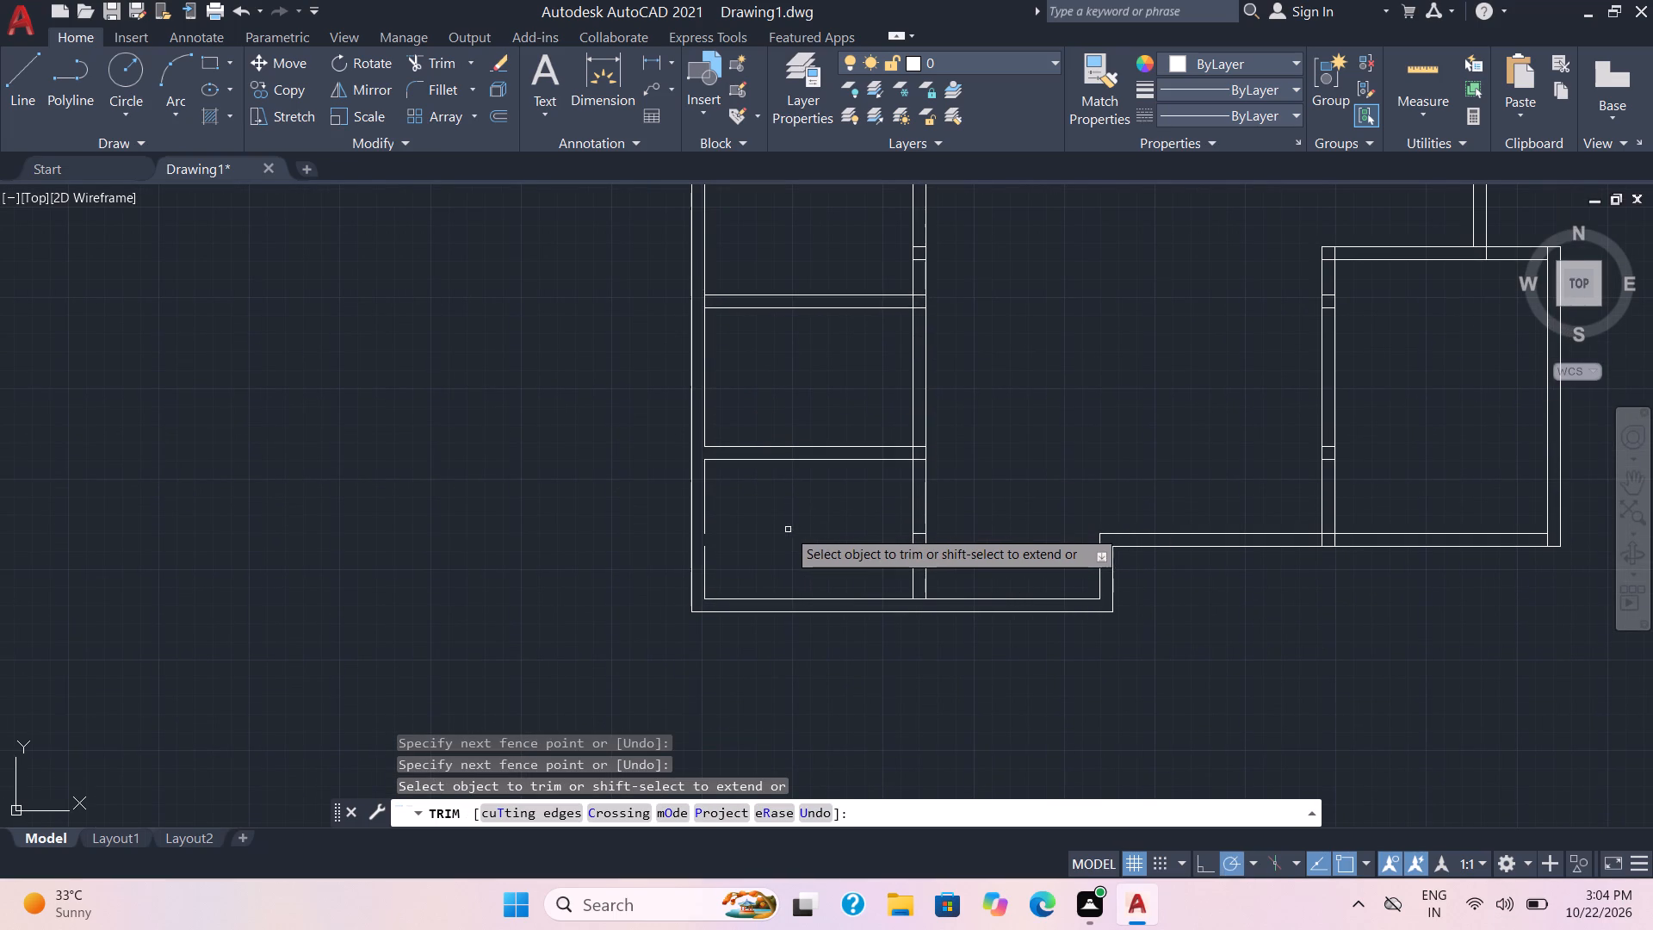
pyautogui.keyDown('shift'); pyautogui.click(703, 518); pyautogui.keyUp('shift')
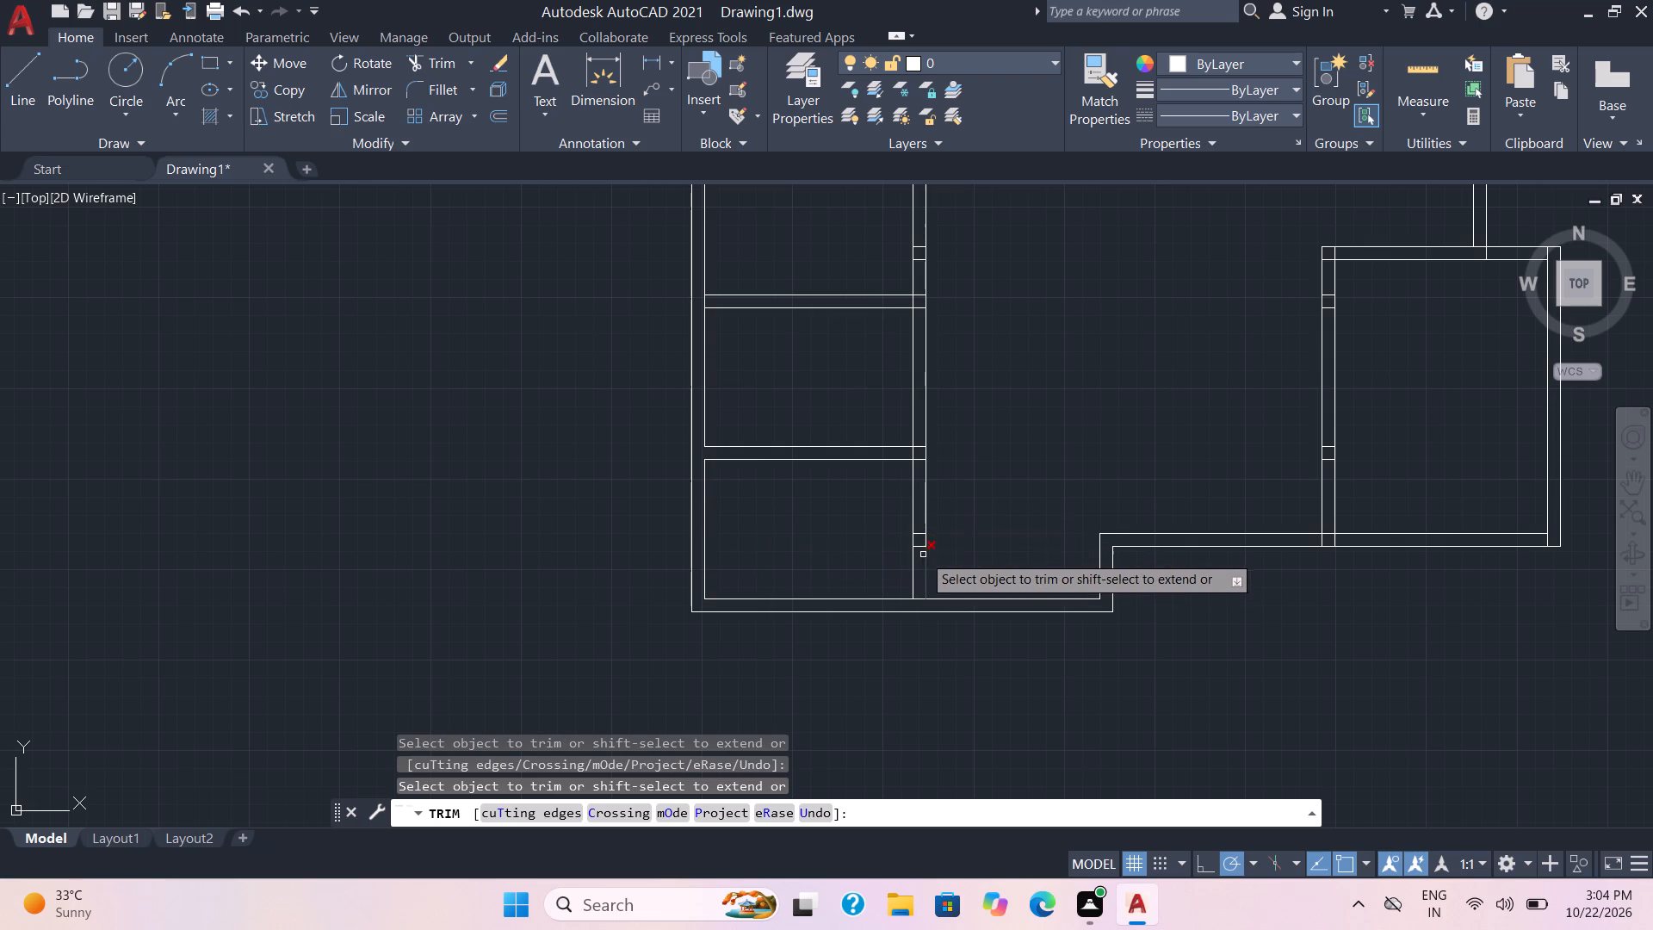
pyautogui.scroll(1, 920, 556)
pyautogui.click(920, 556)
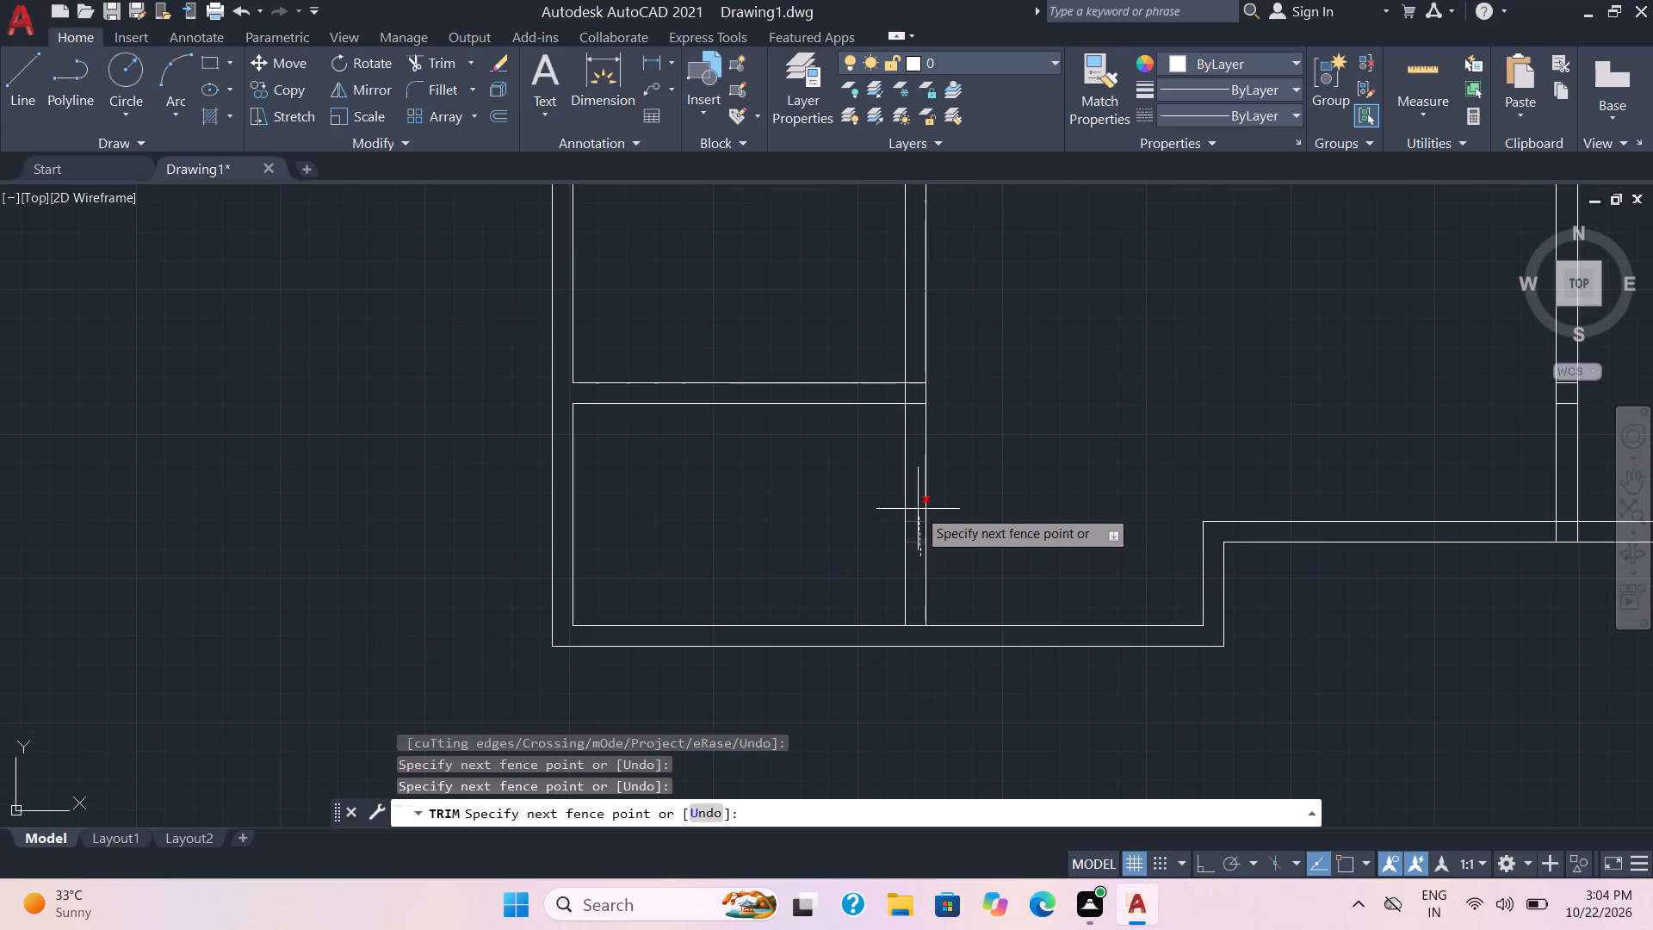
pyautogui.click(918, 509)
# Trim the wall lines at the two remaining partitions' junctions and the stray cross lines inside the left block's right wall.
pyautogui.click(913, 405)
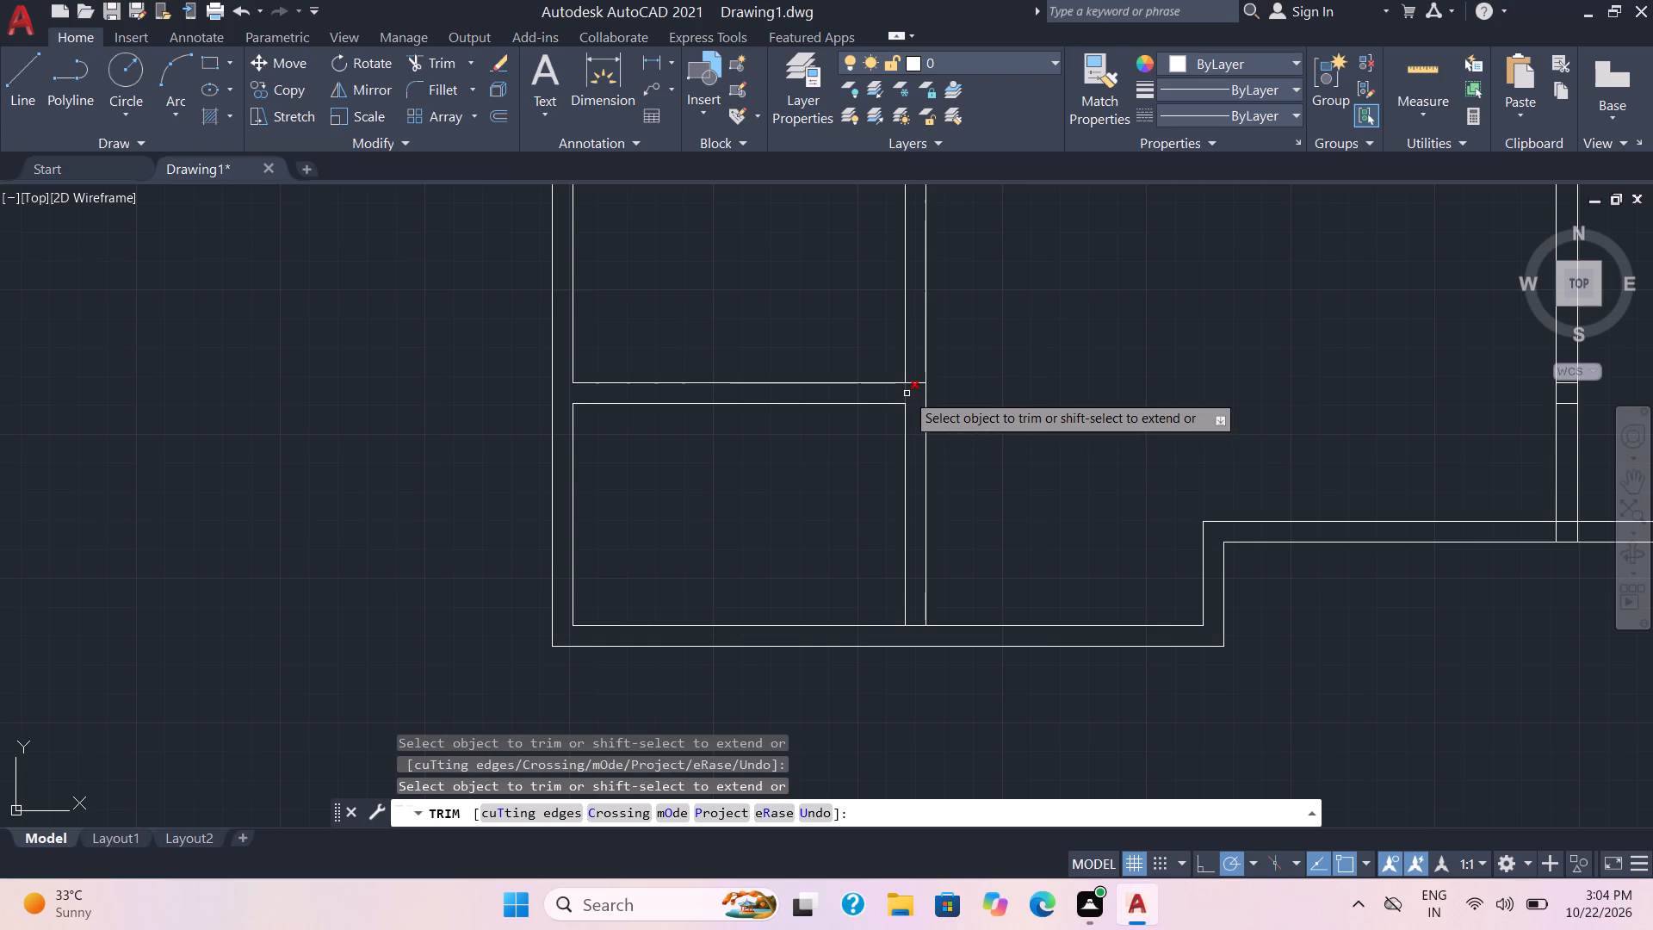
pyautogui.click(907, 394)
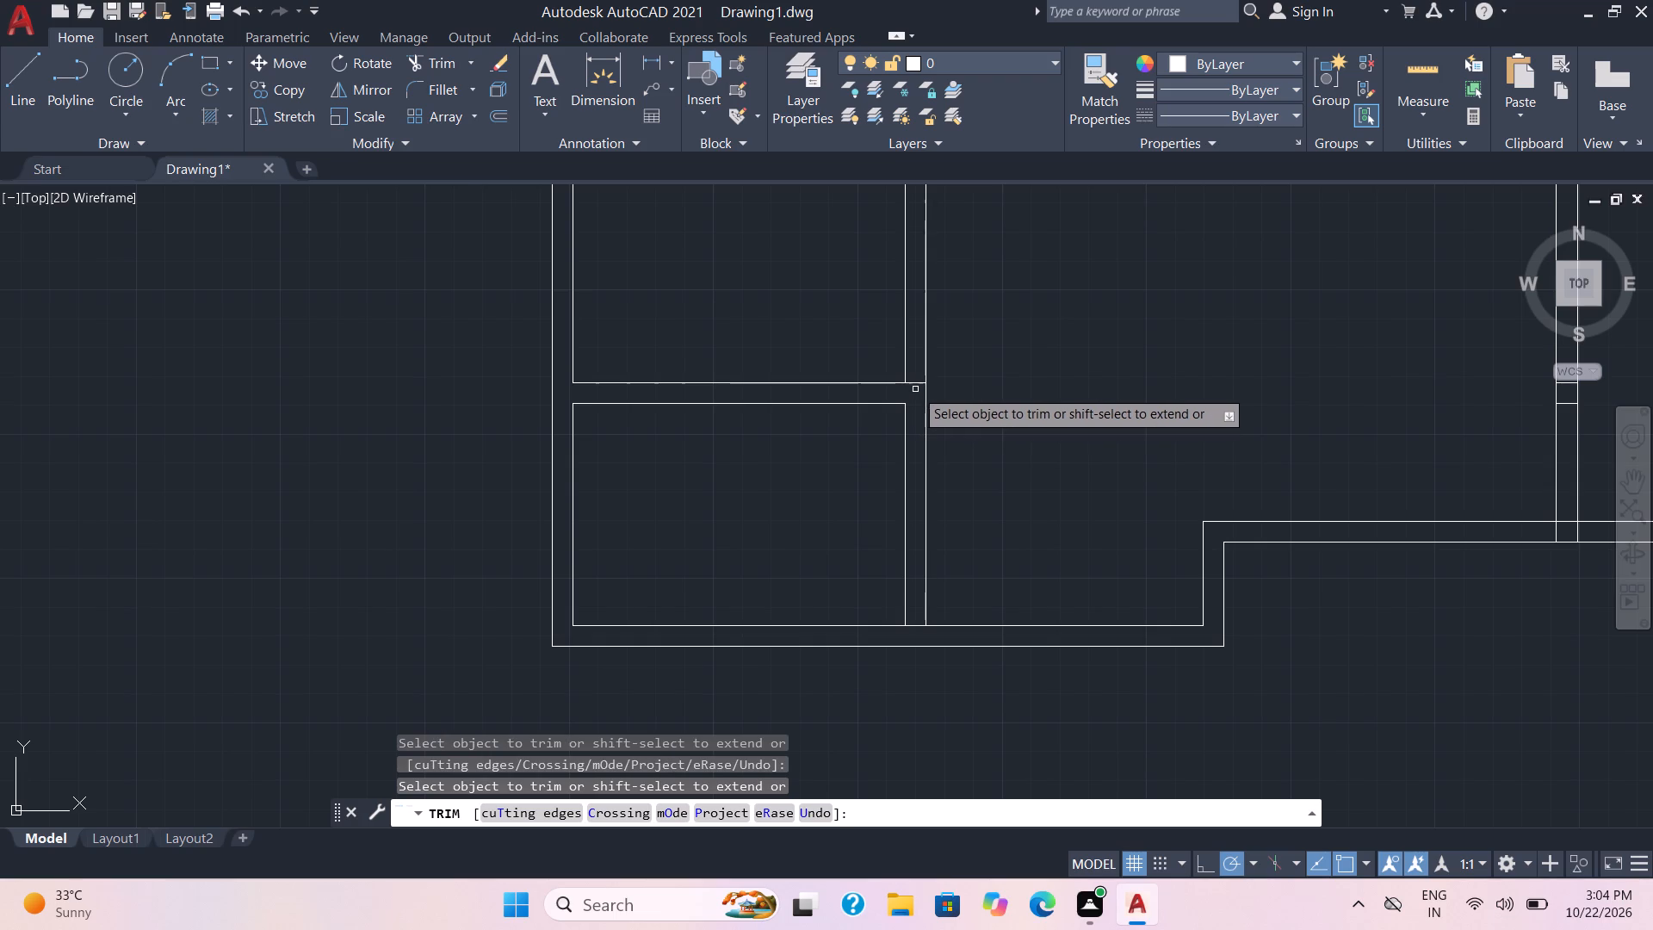
pyautogui.scroll(-1, 920, 394)
pyautogui.moveTo(1013, 362); pyautogui.dragTo(941, 583, button='middle')
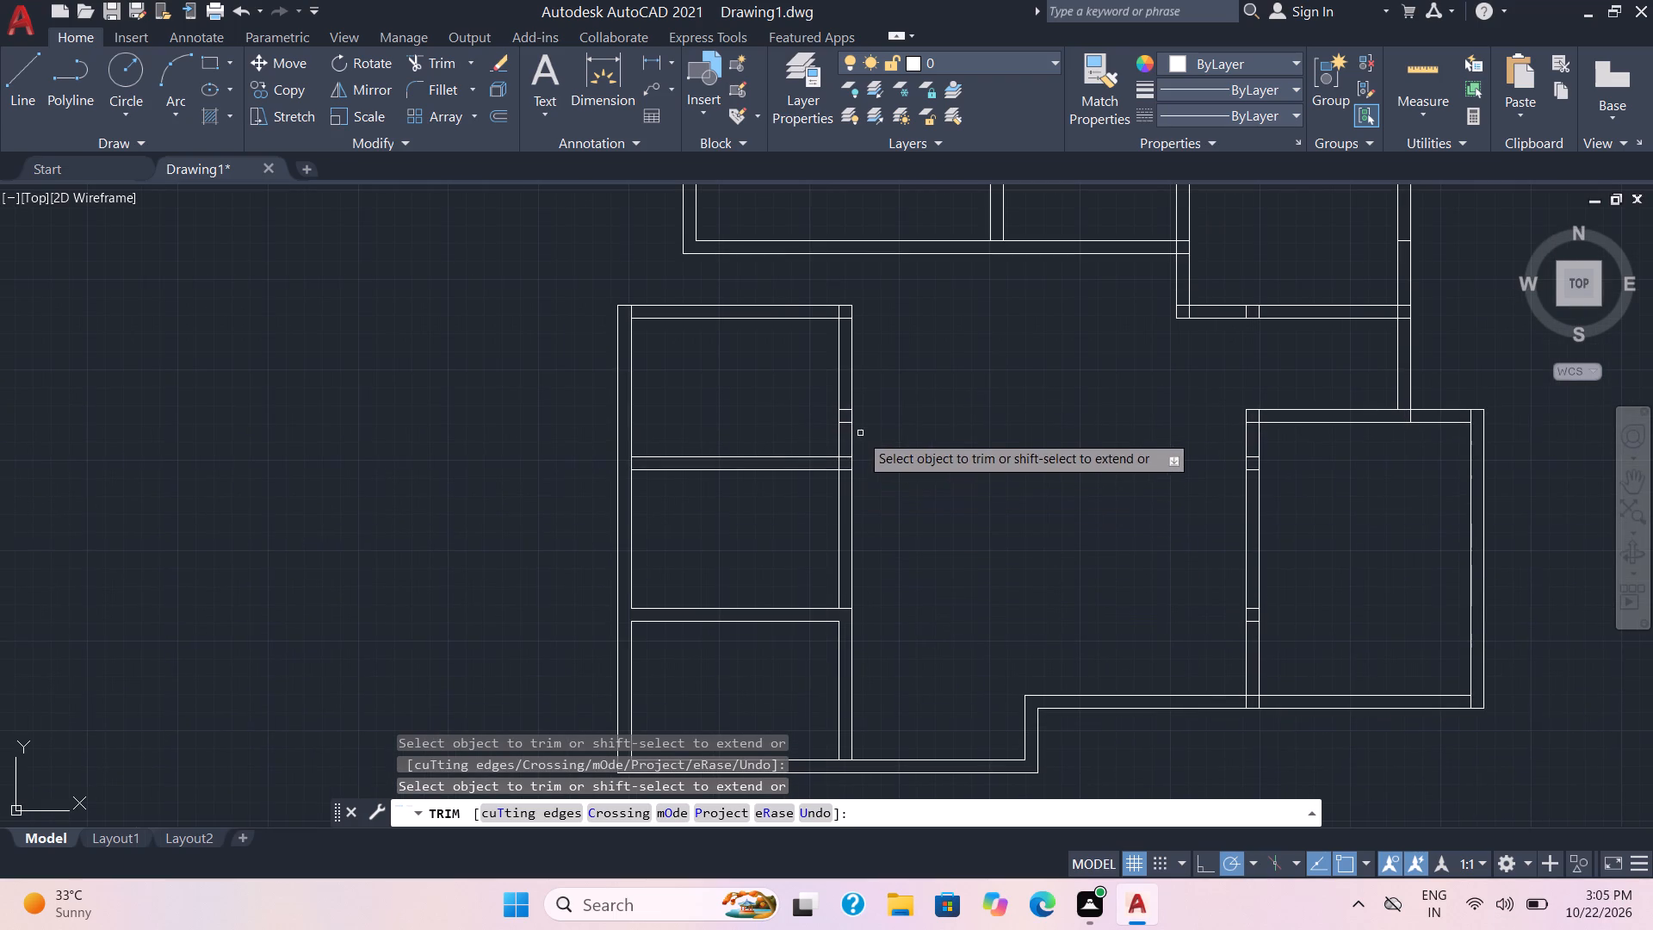
pyautogui.click(845, 472)
pyautogui.click(846, 440)
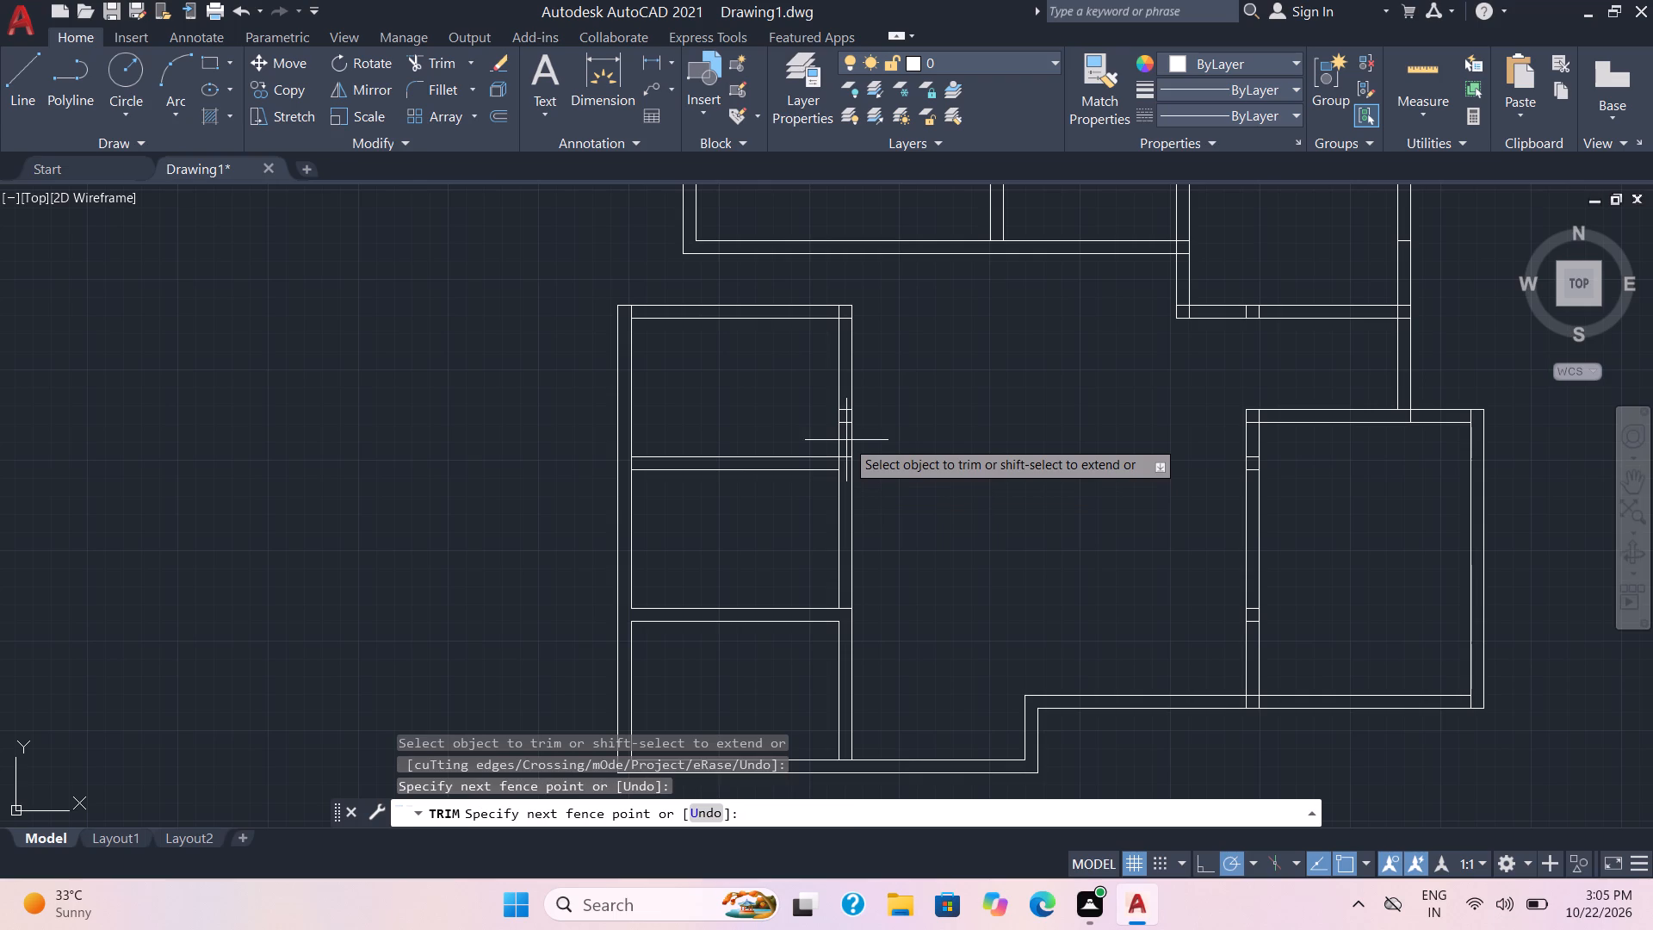
pyautogui.click(848, 395)
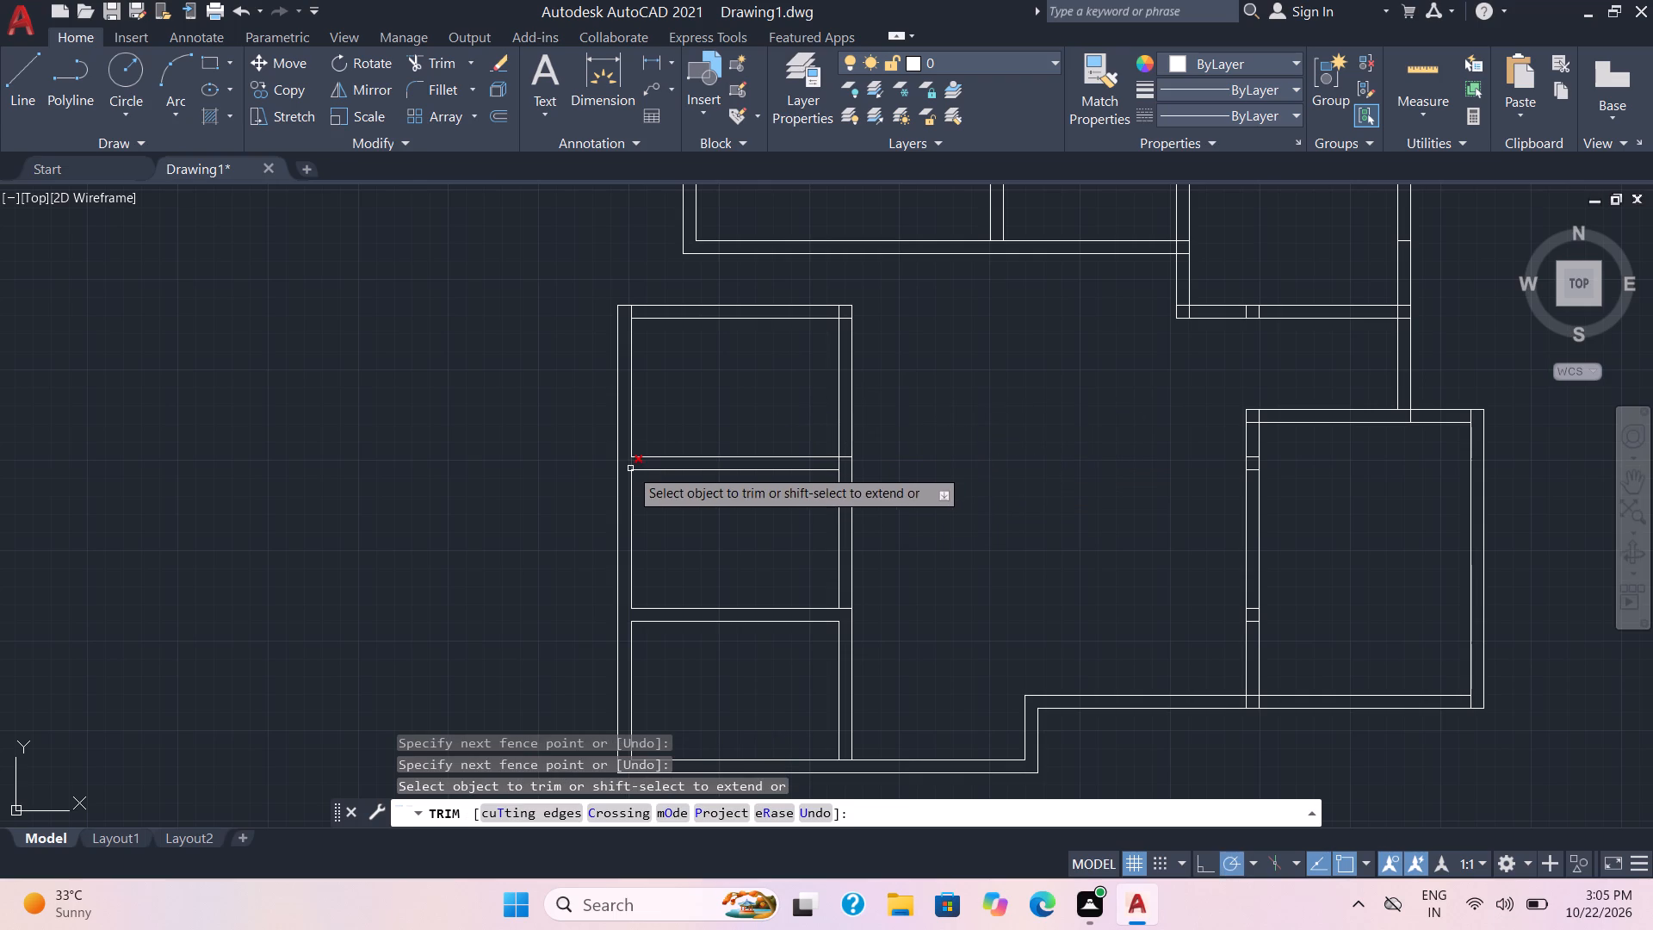
pyautogui.click(630, 468)
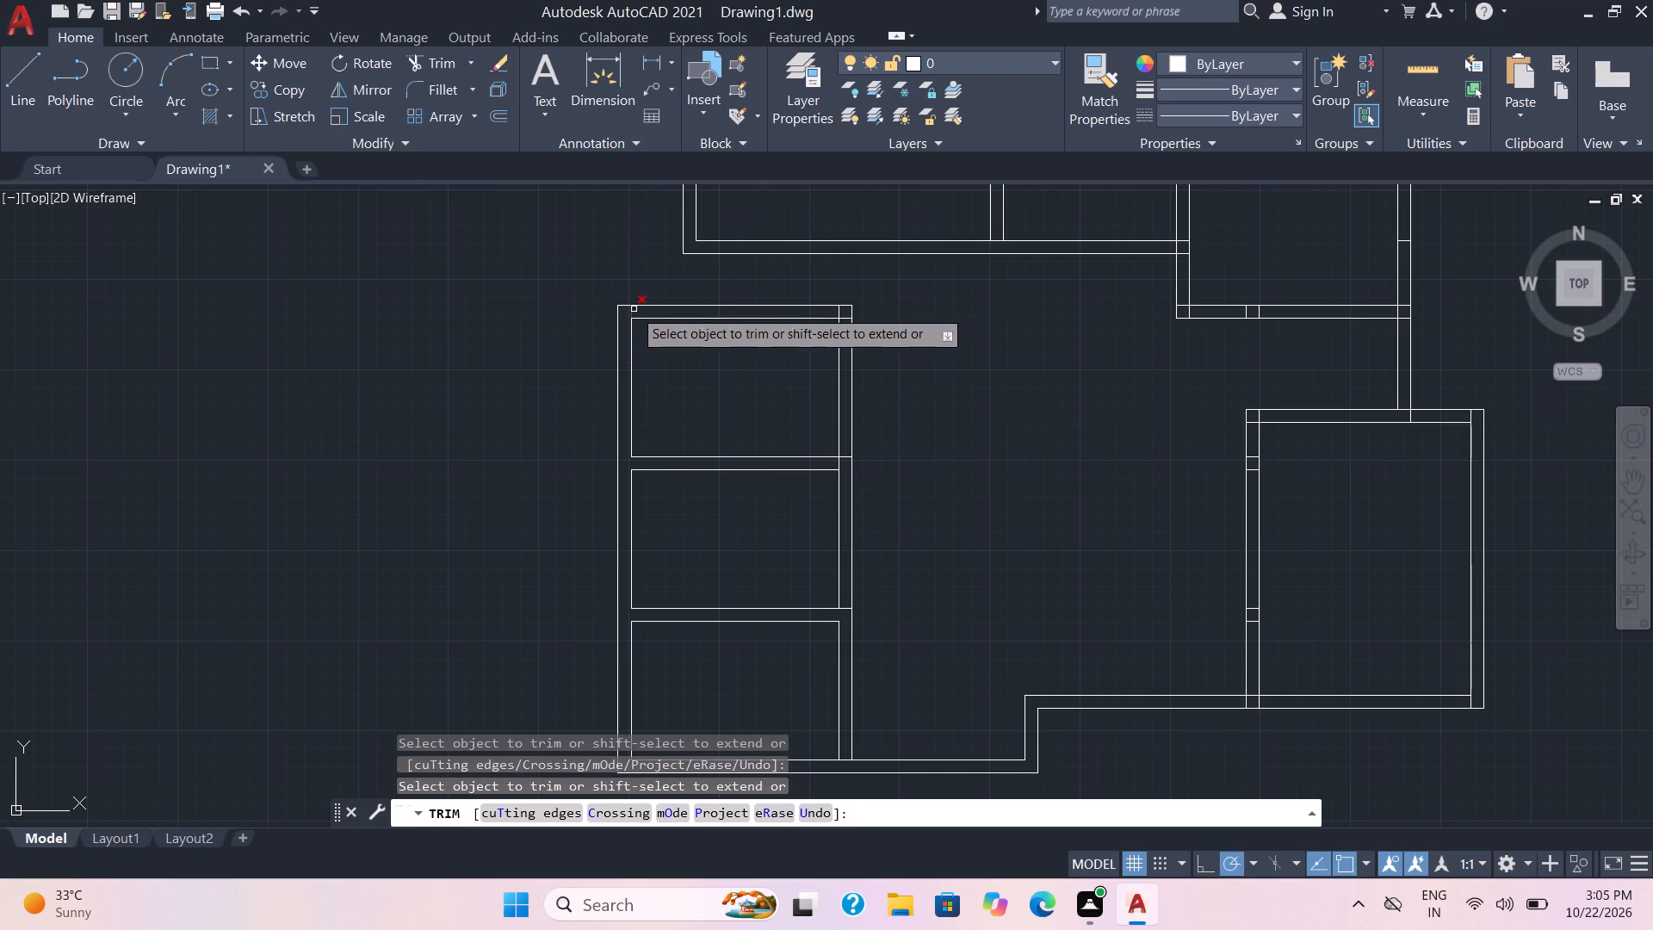
# Trim the overlapping inner wall lines at the left block's two top corners.
pyautogui.click(634, 312)
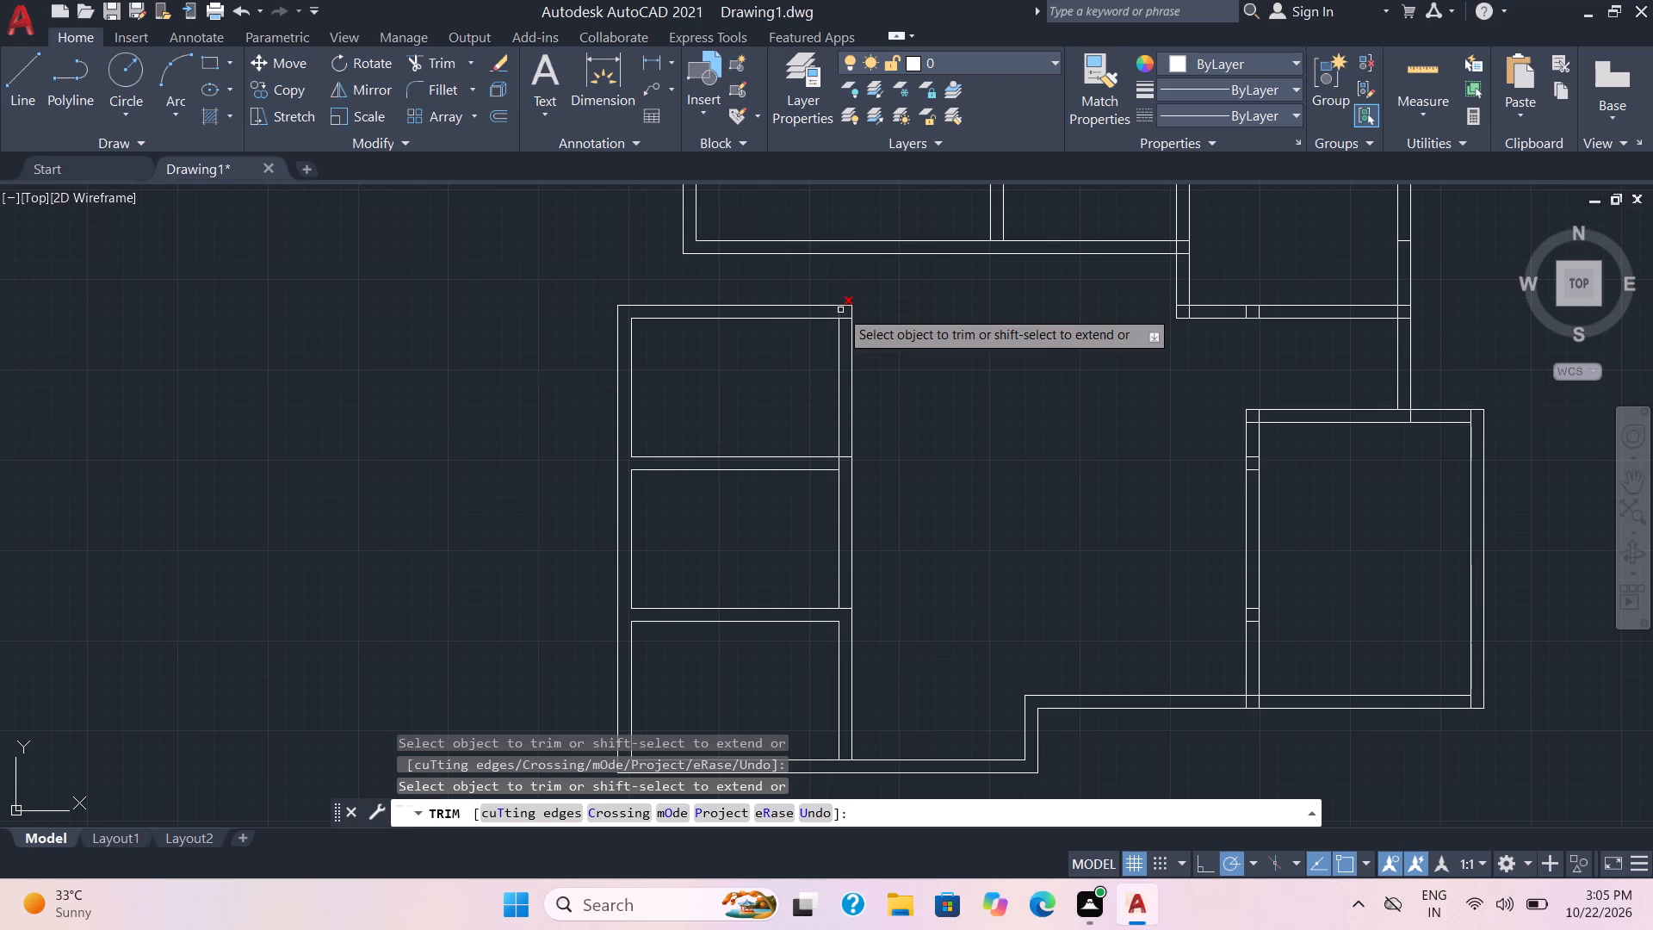
pyautogui.click(840, 310)
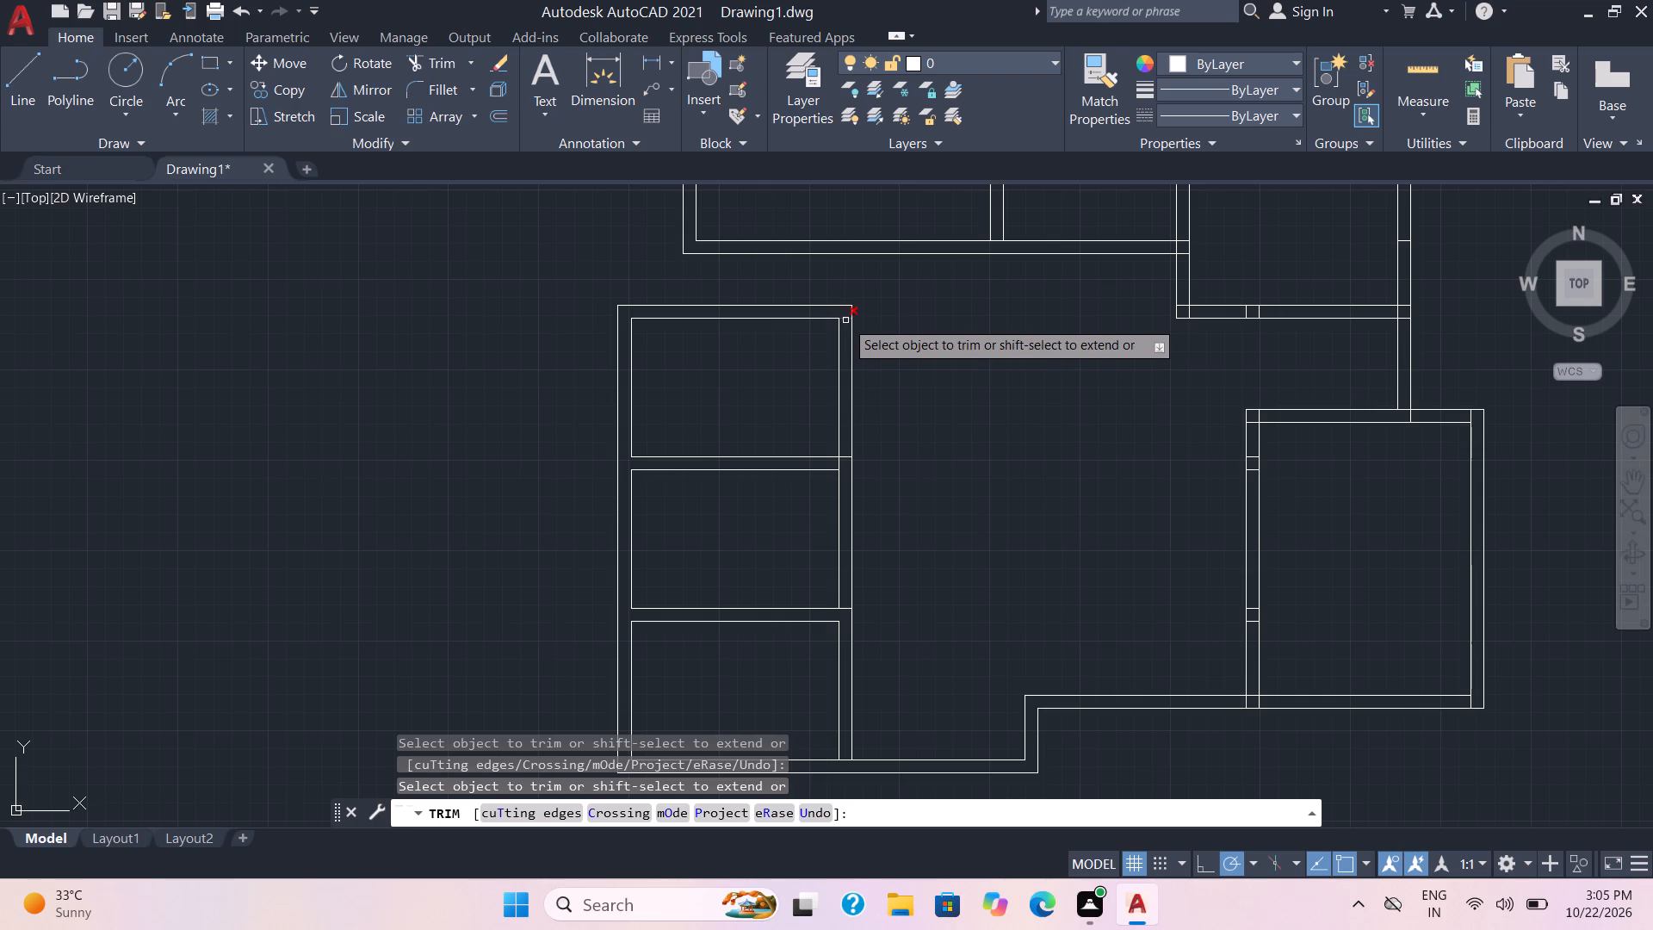
pyautogui.click(845, 320)
pyautogui.scroll(-1, 940, 357)
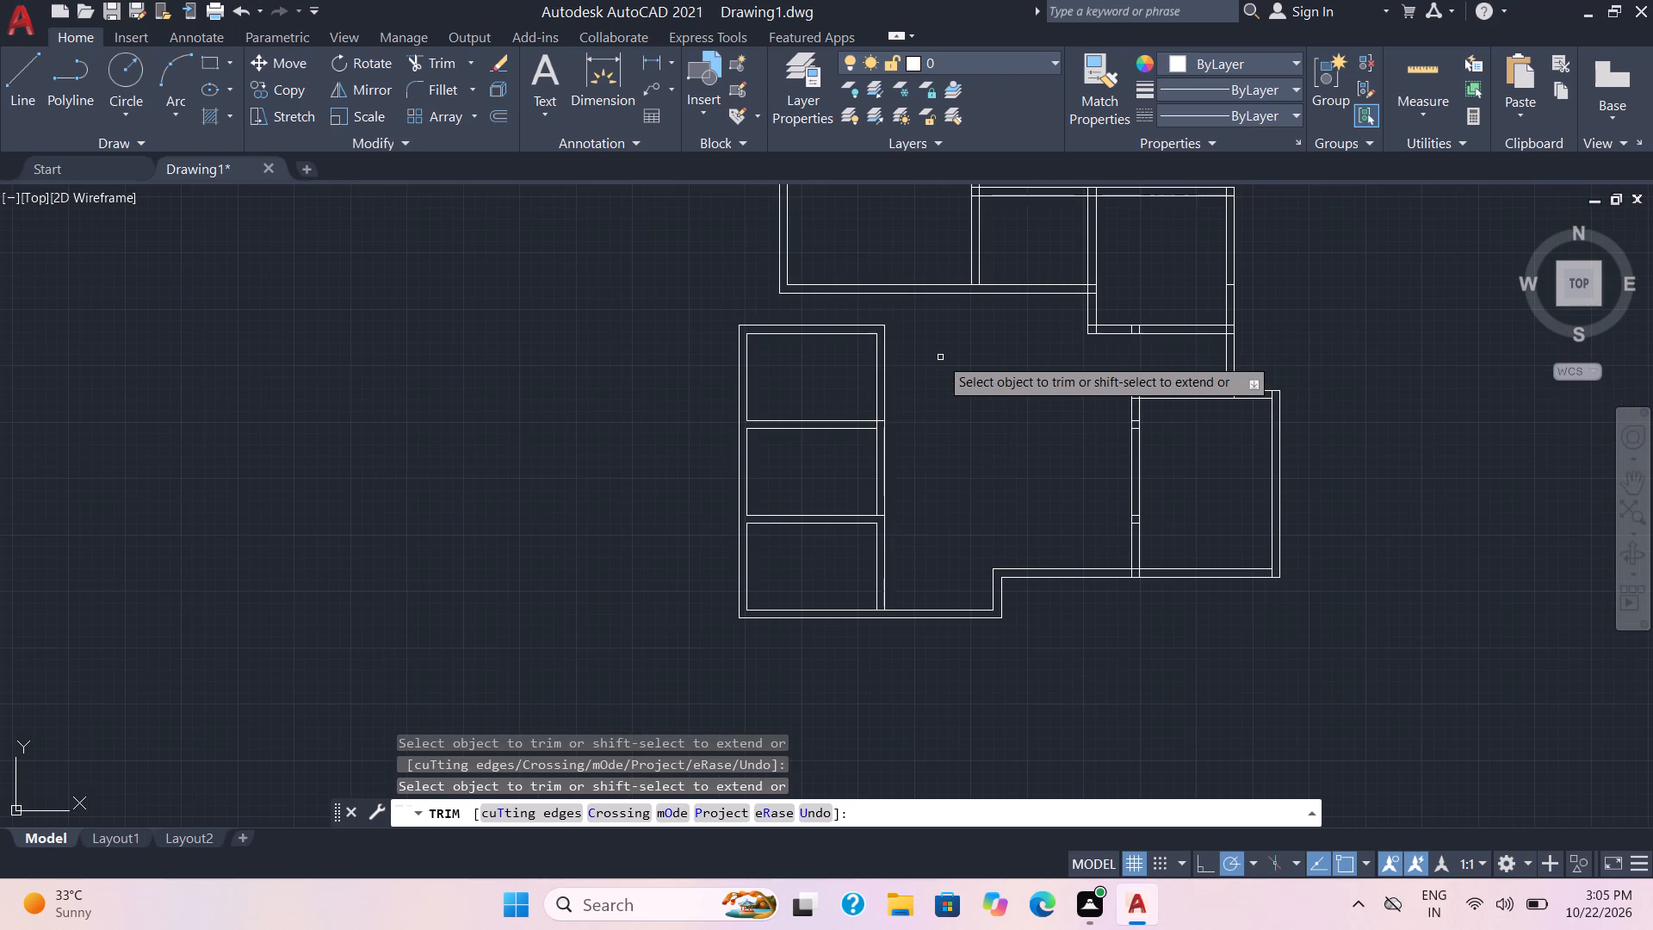
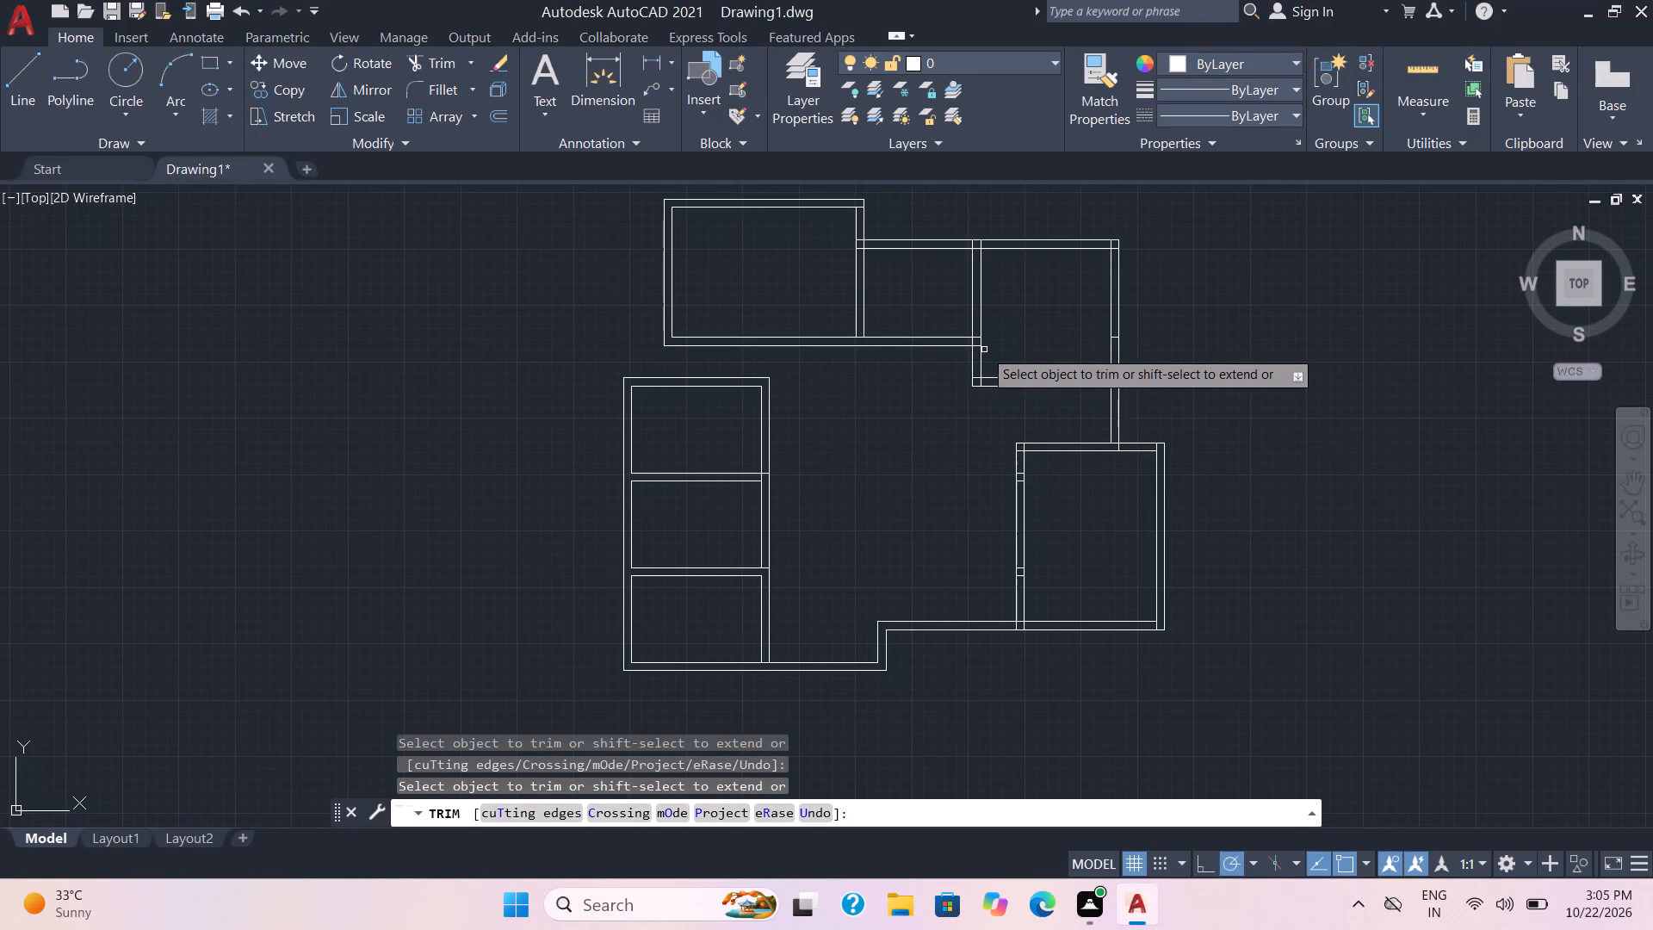
# Trim the top block's lower wall lines where the two partitions between its three rooms meet it.
pyautogui.scroll(2, 984, 350)
pyautogui.click(957, 353)
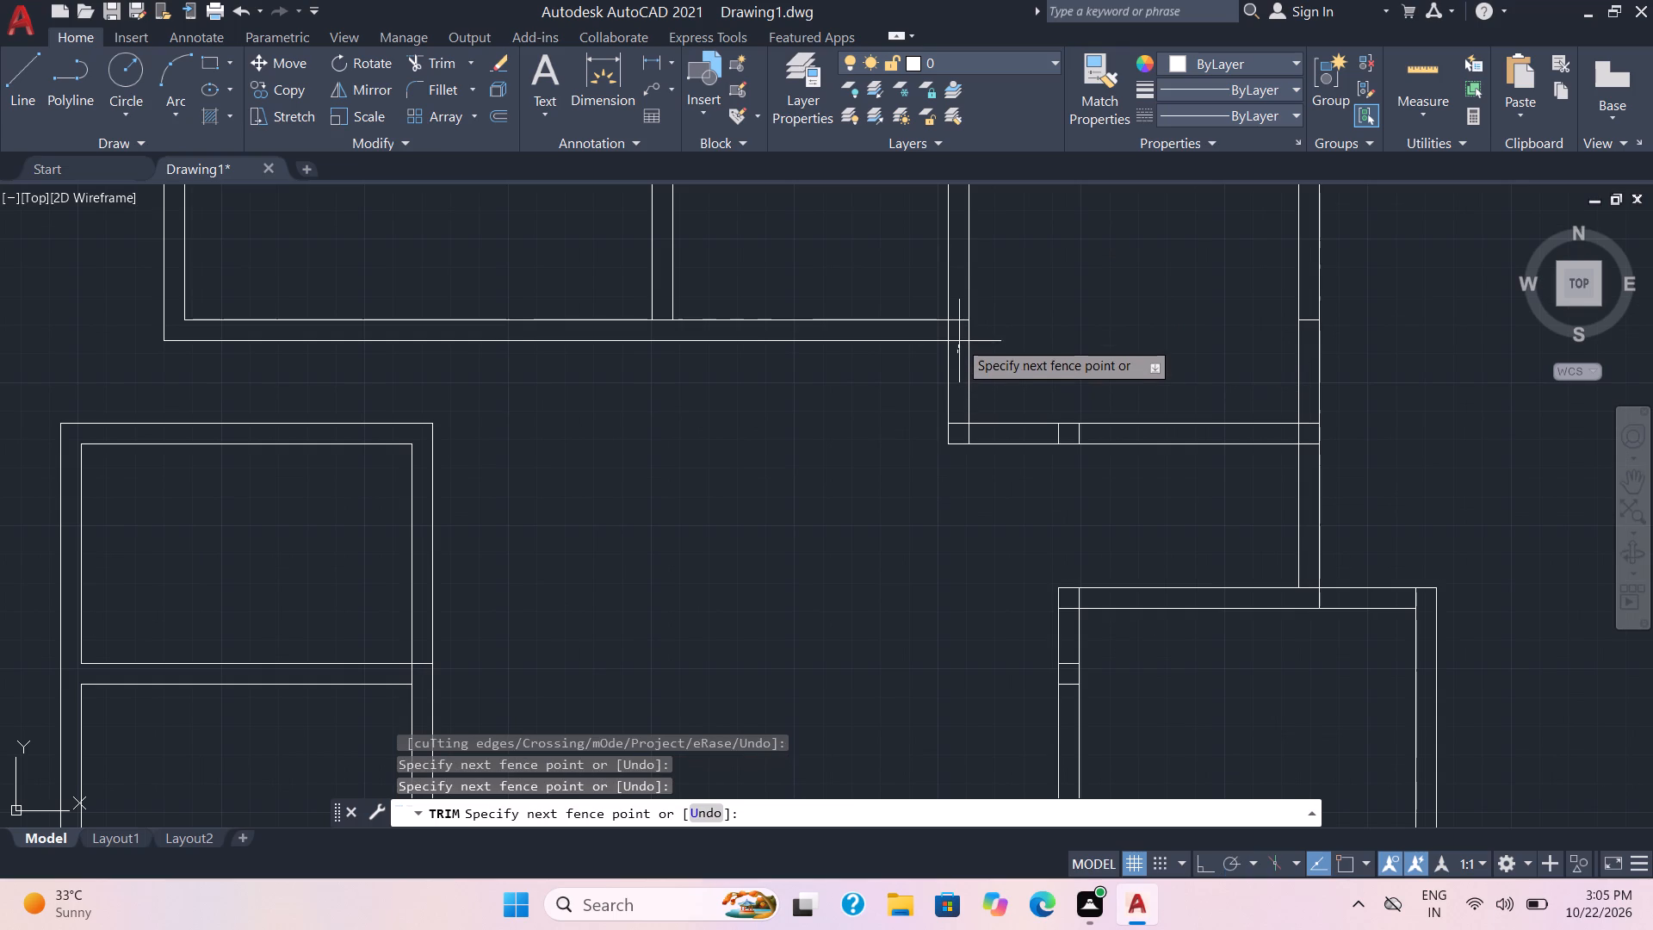
pyautogui.click(958, 312)
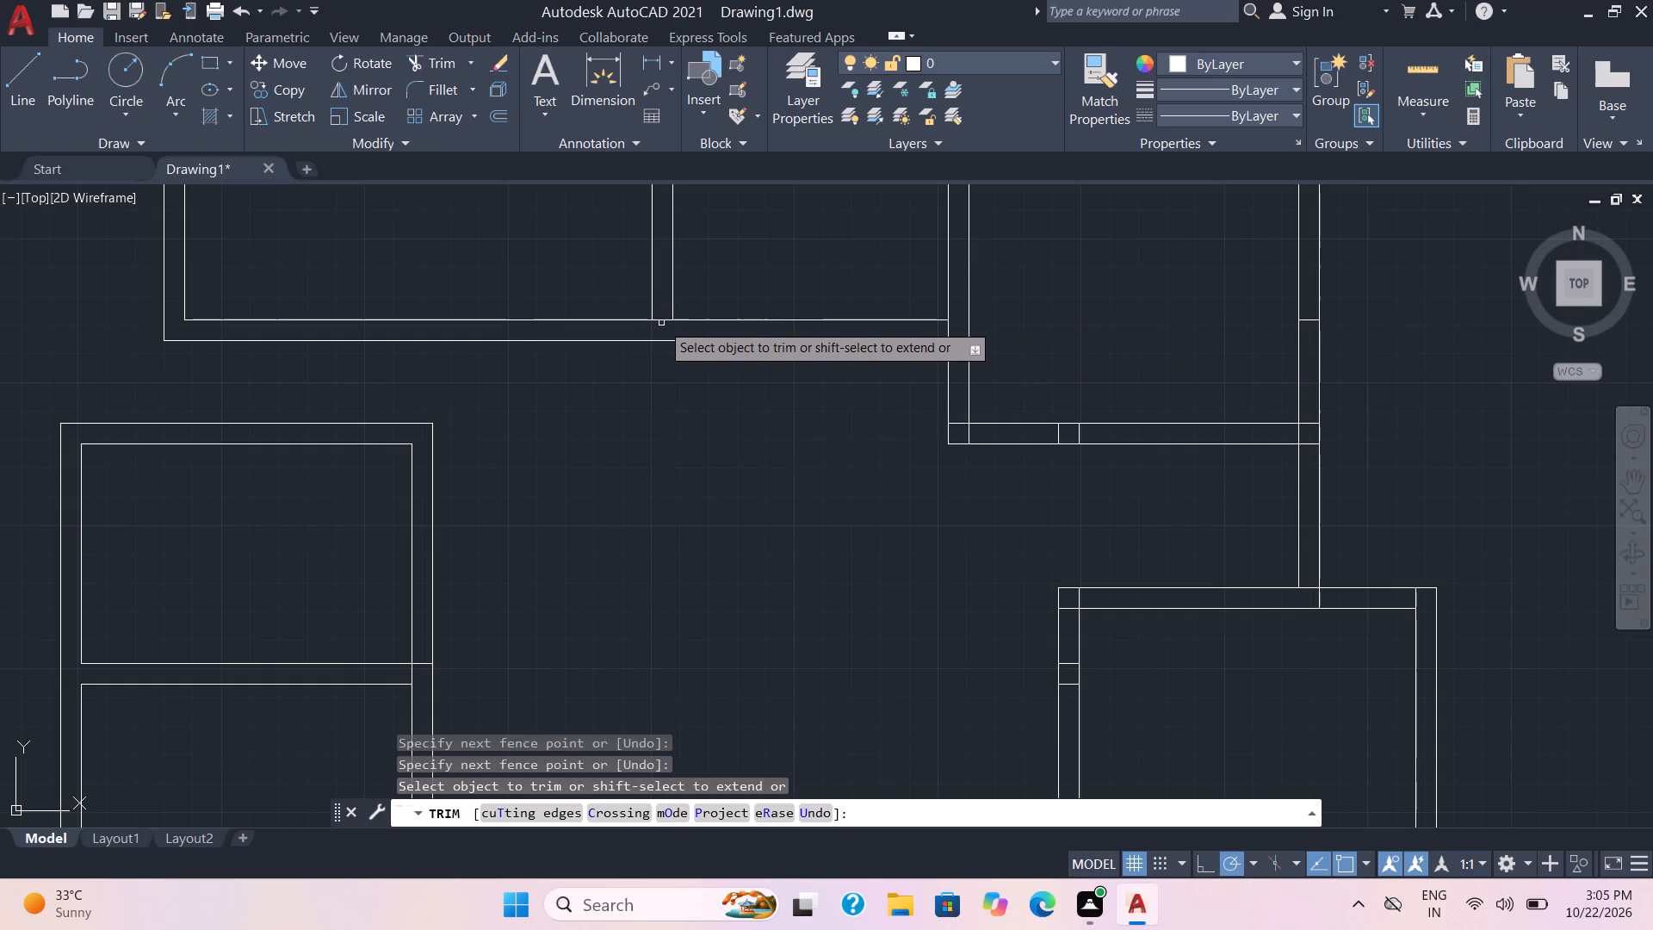
pyautogui.click(661, 322)
# Trim the lines crossing the large top room's right wall at its upper corner and at the middle room's upper wall junction.
pyautogui.scroll(-2, 715, 322)
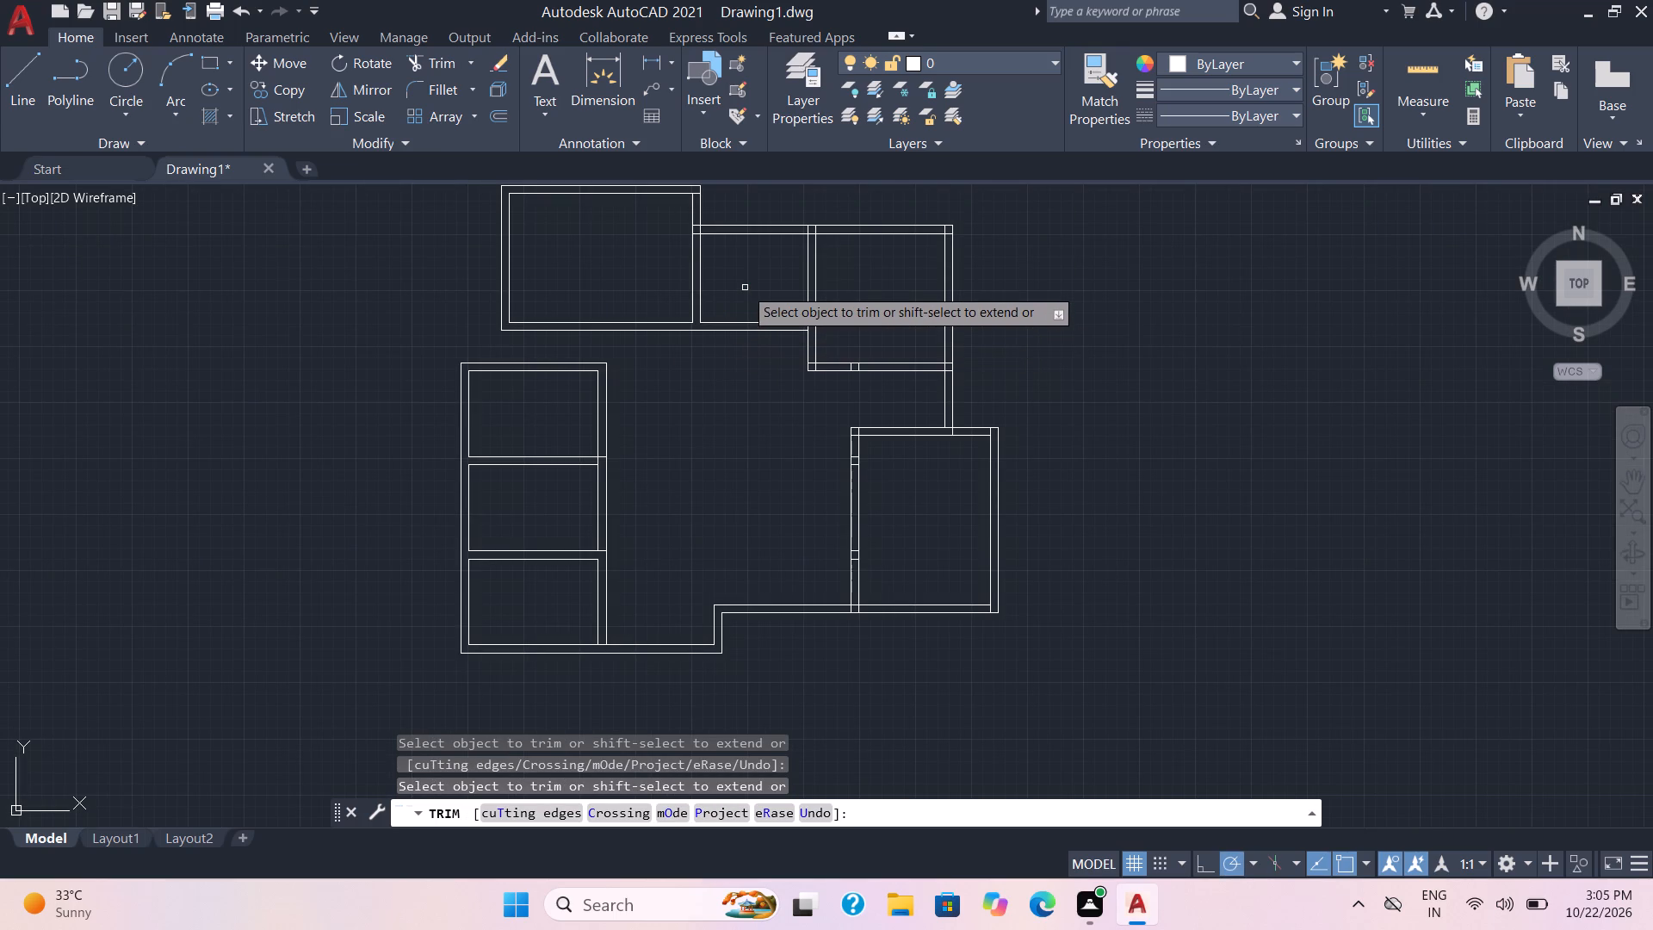
pyautogui.moveTo(751, 309); pyautogui.dragTo(751, 446, button='middle')
pyautogui.scroll(-1, 751, 448)
pyautogui.scroll(4, 700, 398)
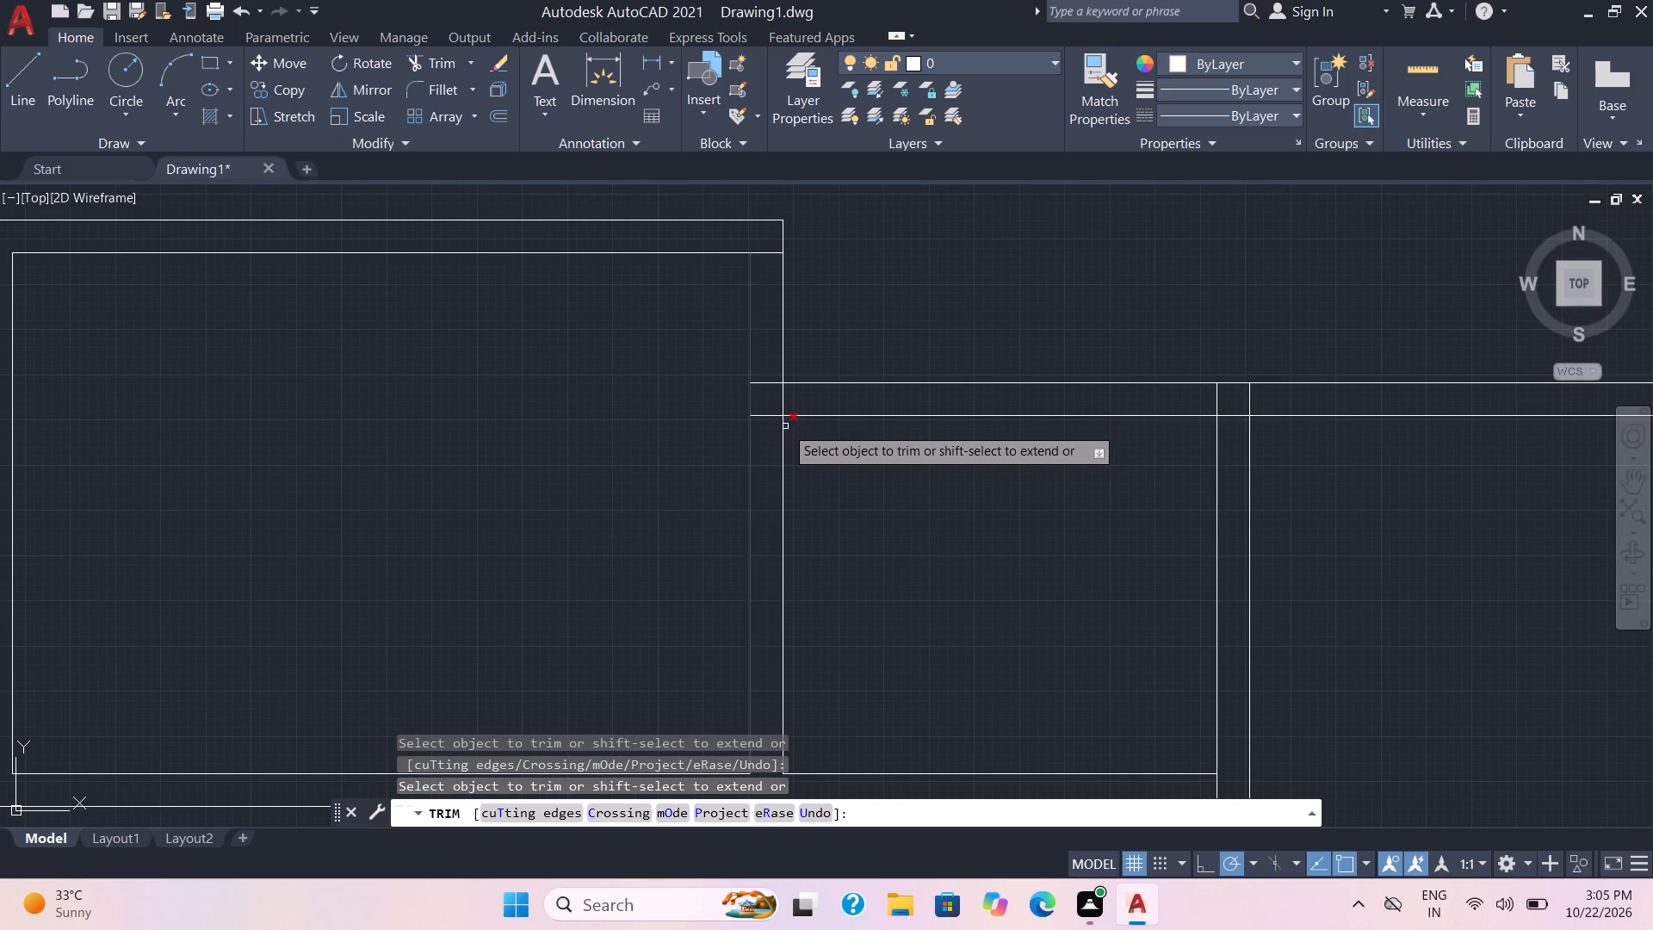
pyautogui.click(771, 431)
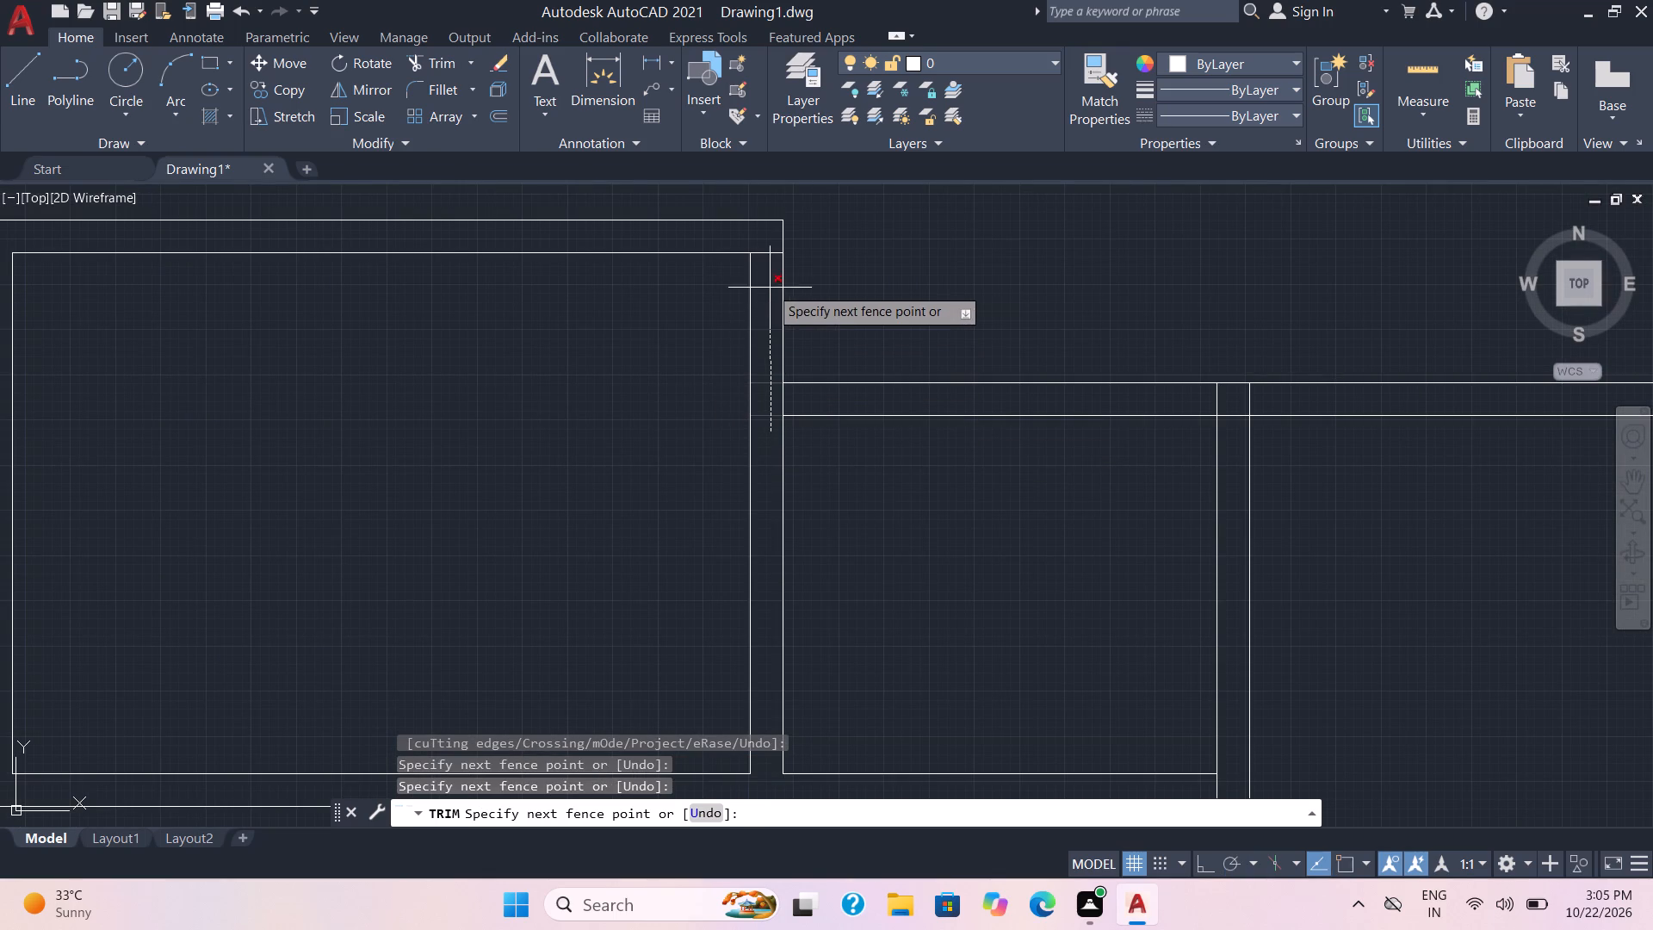
pyautogui.click(766, 244)
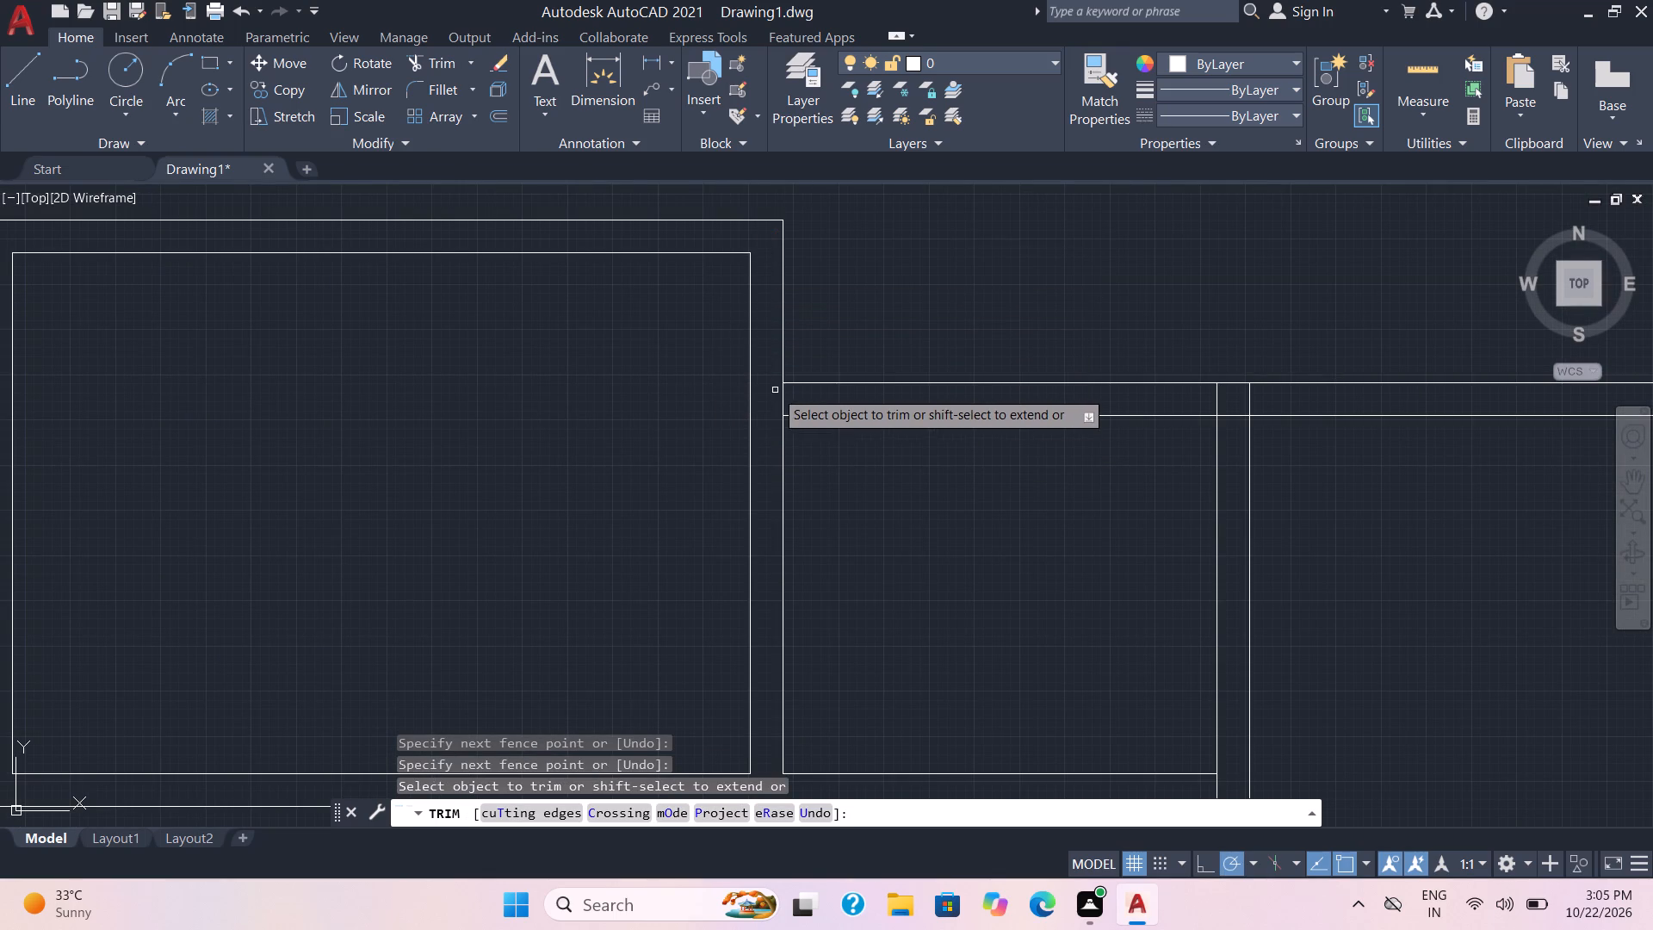
pyautogui.click(782, 395)
# Trim the upper wall junction of the partition between the top block's middle and right rooms.
pyautogui.scroll(-1, 1033, 509)
pyautogui.moveTo(1035, 509); pyautogui.dragTo(905, 432, button='middle')
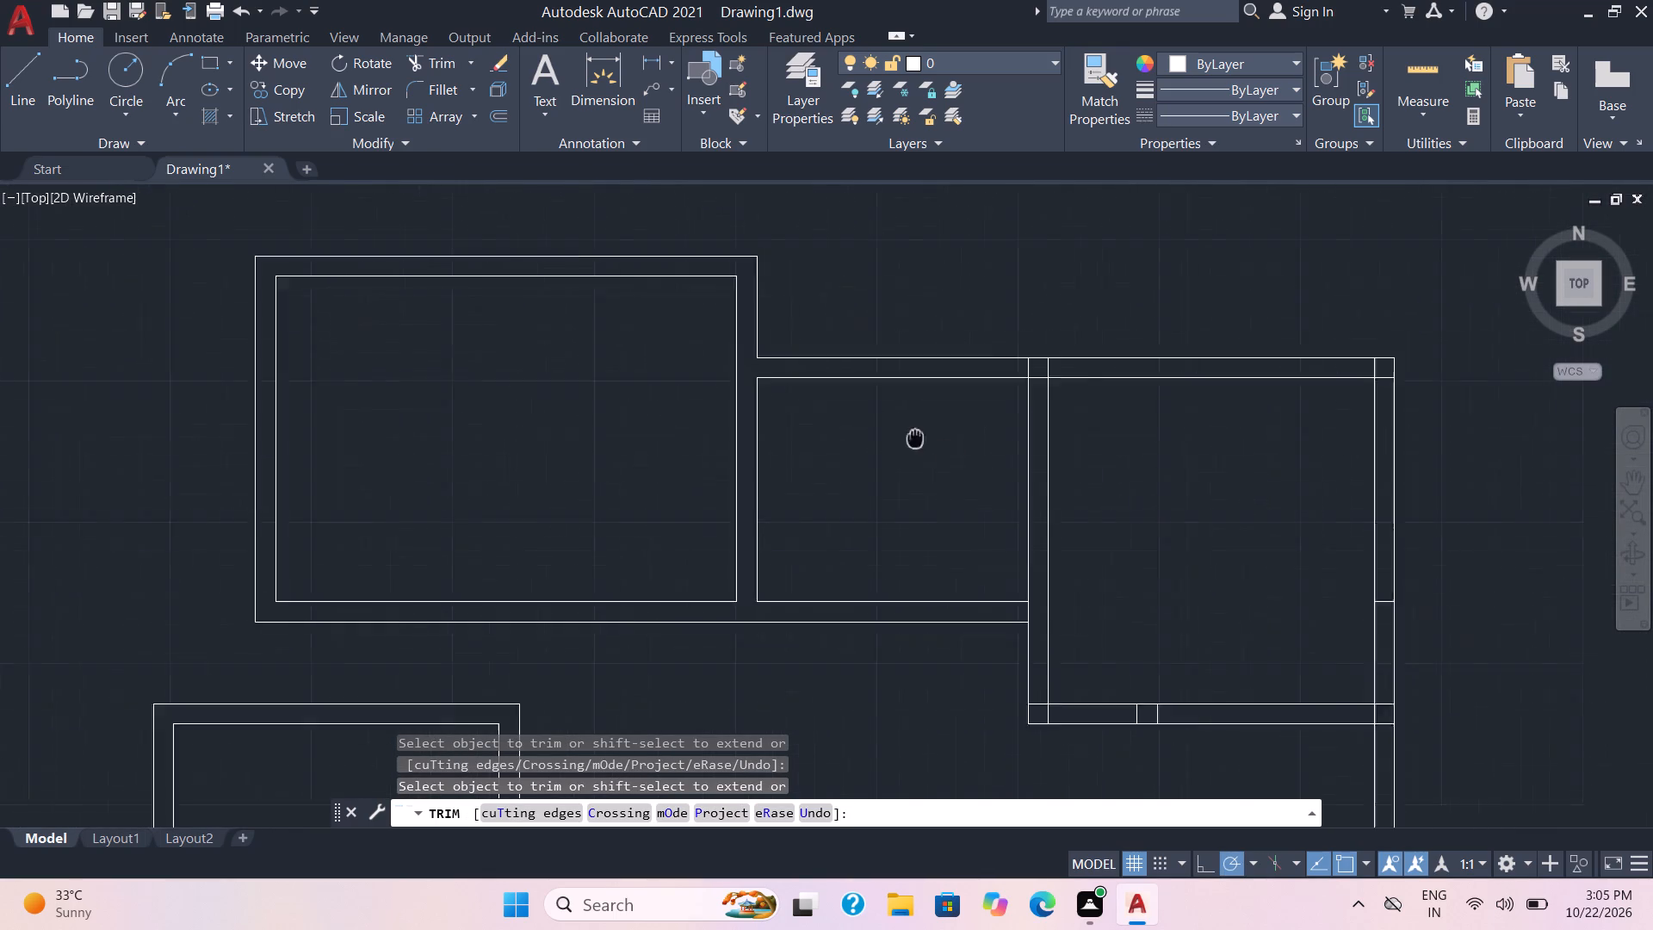
pyautogui.moveTo(905, 432); pyautogui.dragTo(839, 418, button='middle')
pyautogui.click(934, 350)
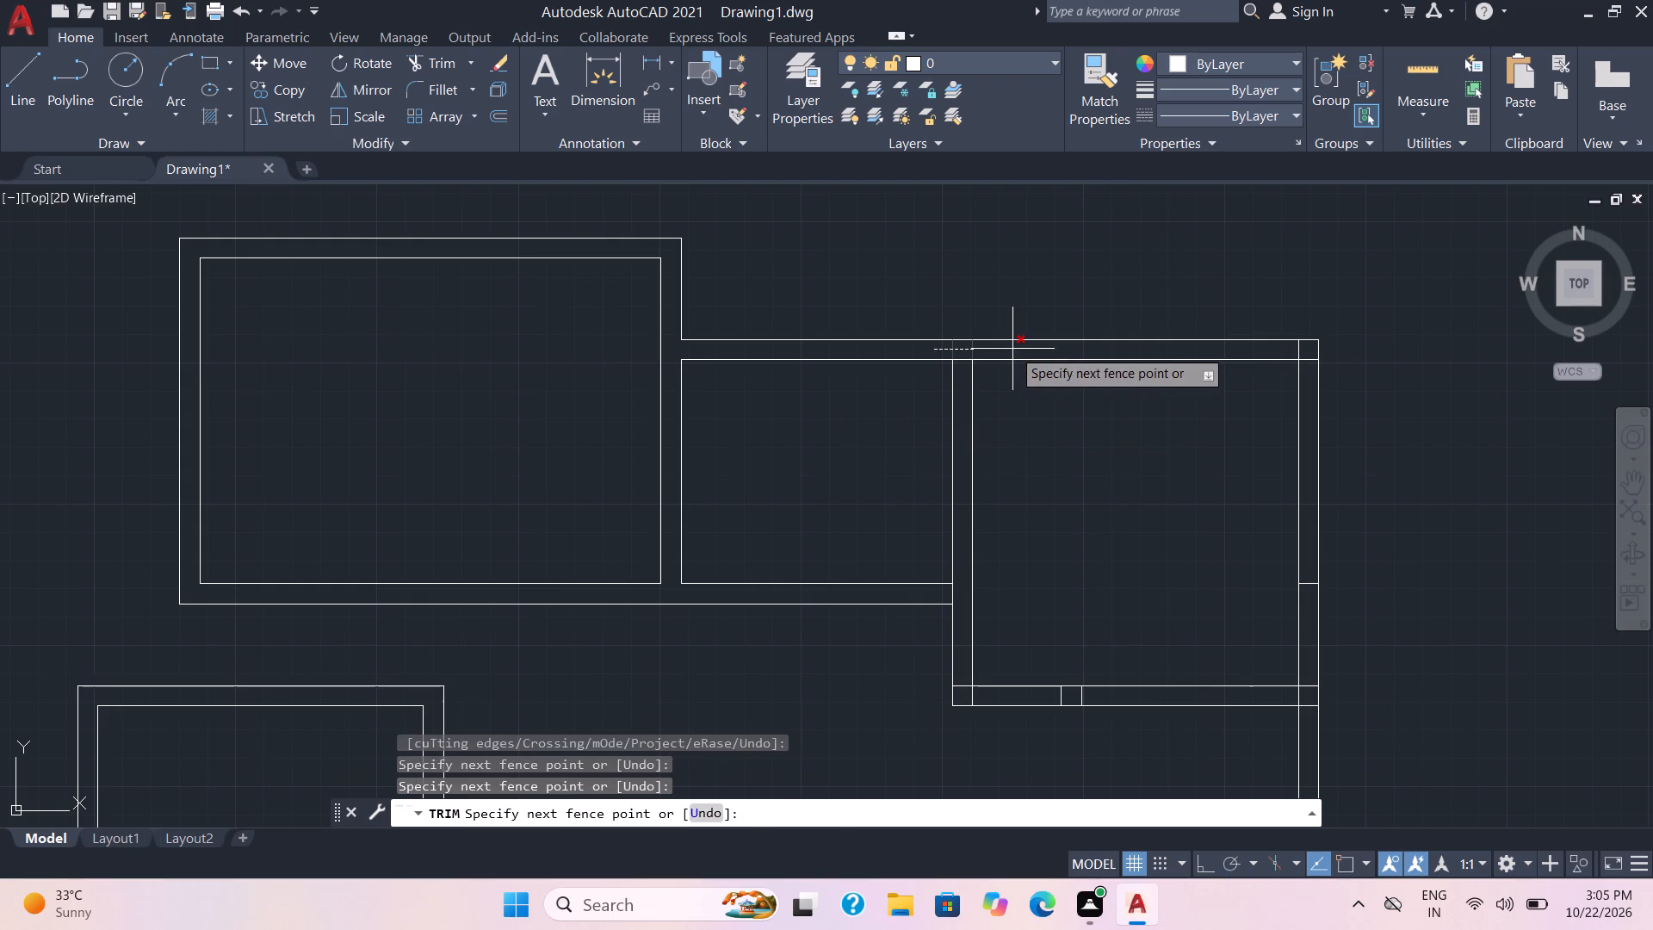
pyautogui.click(1013, 349)
pyautogui.click(963, 358)
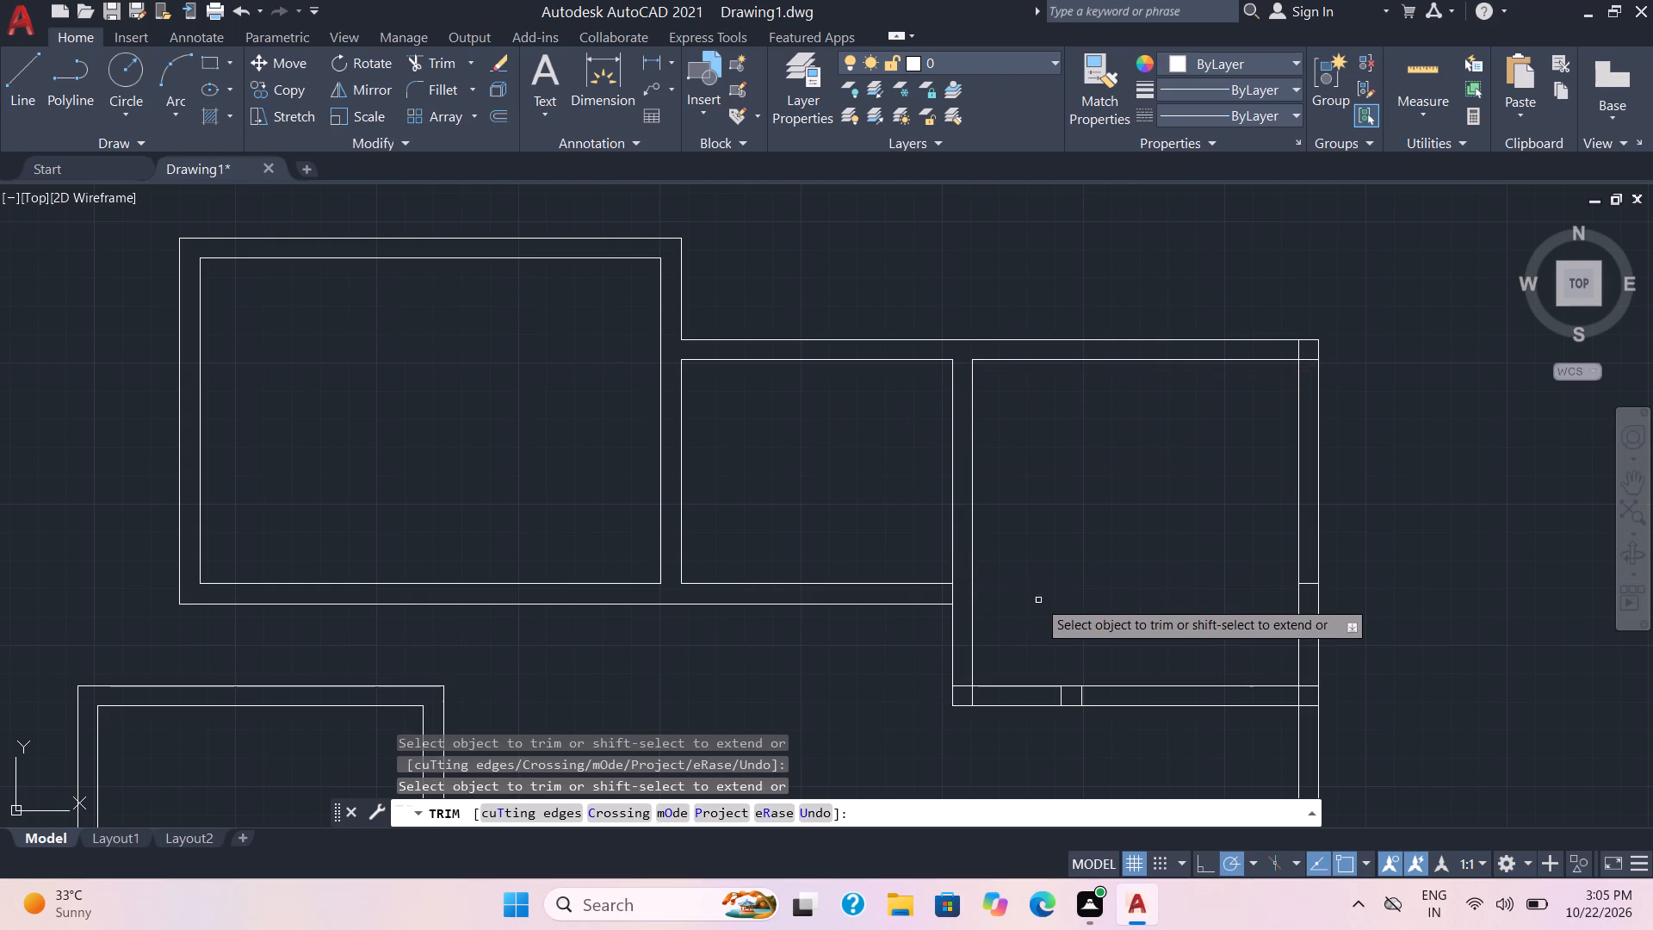
# Trim the overlap at the top block's right room's lower-left corner and the two short cross lines inside its lower wall.
pyautogui.moveTo(1039, 600); pyautogui.dragTo(883, 485, button='middle')
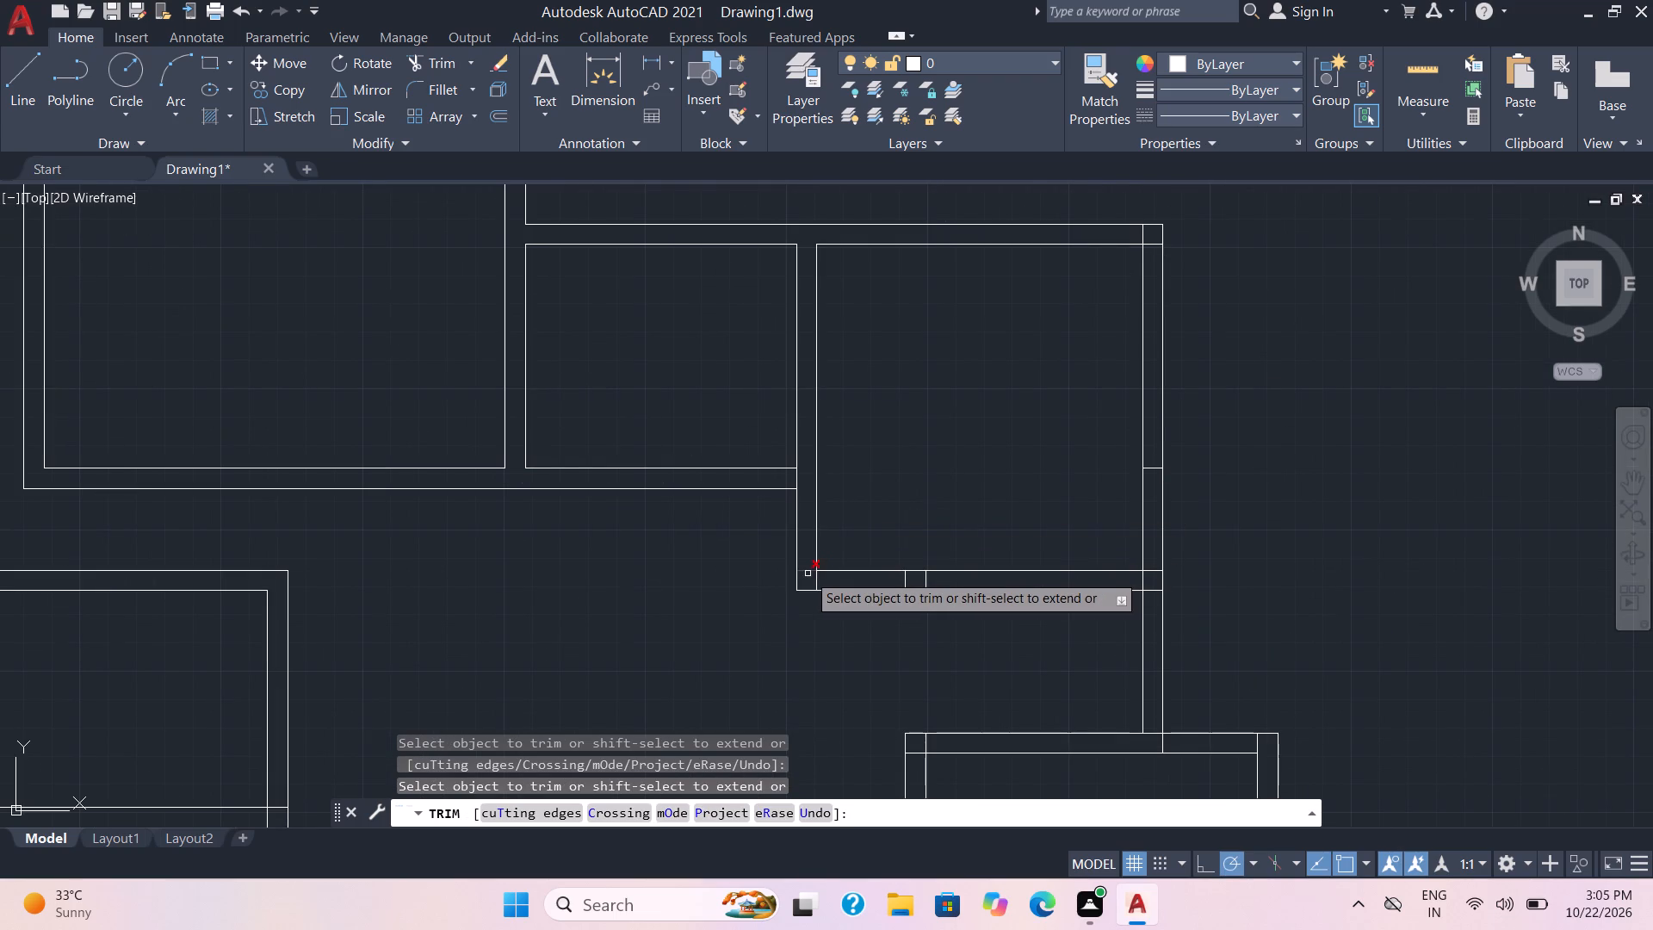
pyautogui.click(807, 573)
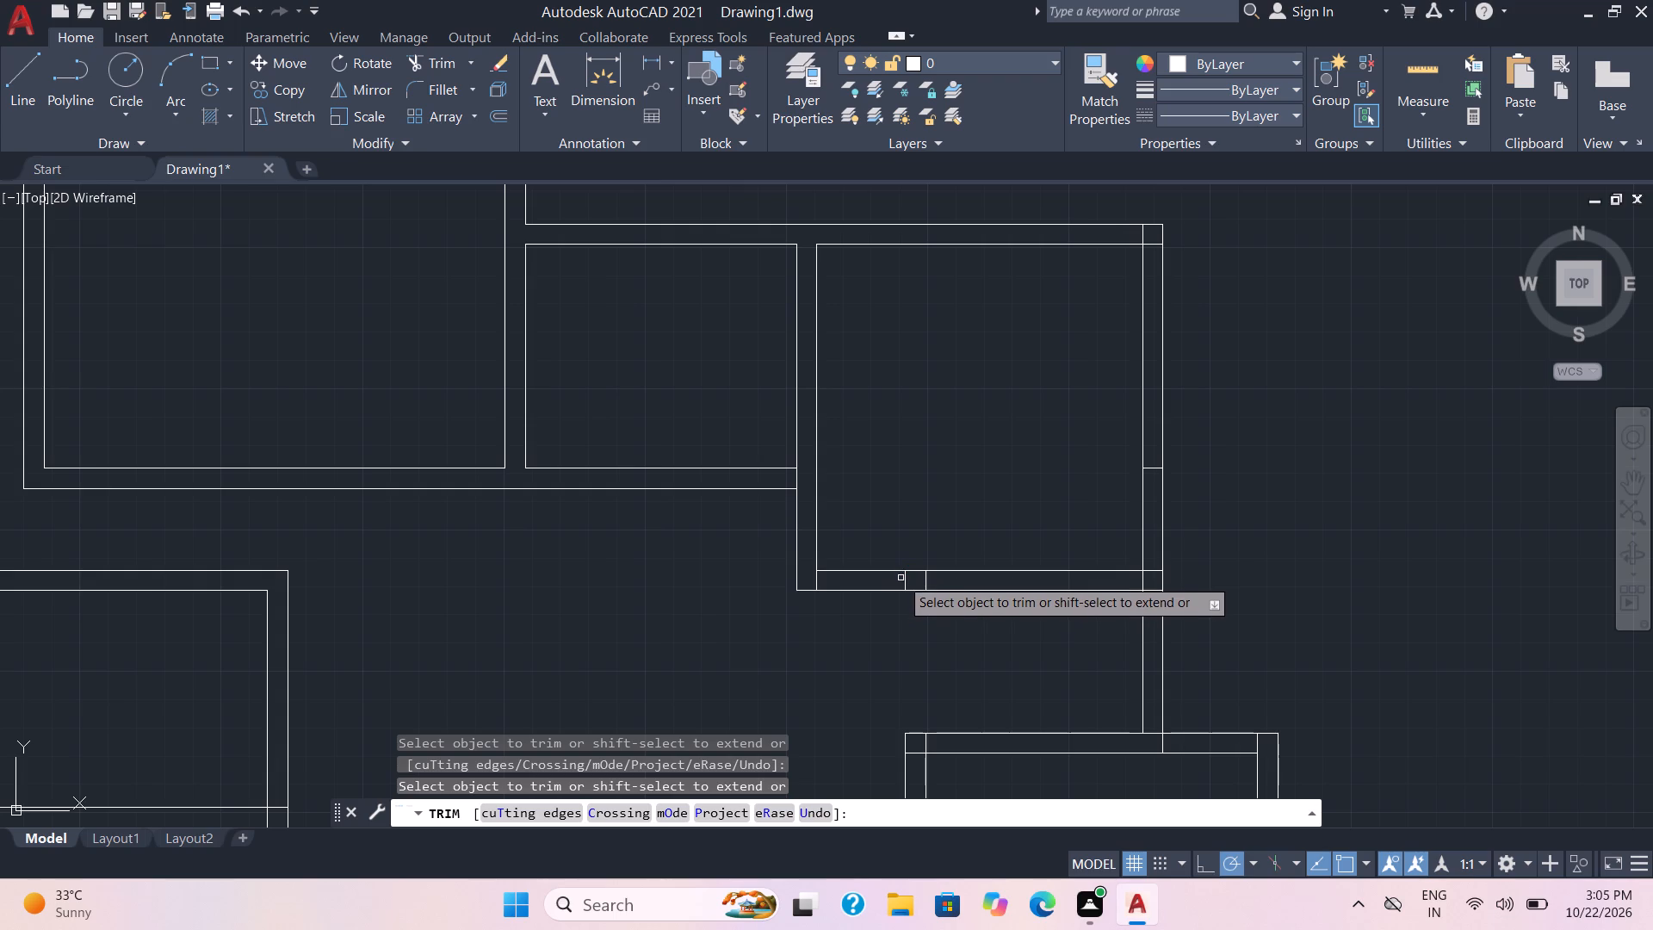
pyautogui.click(901, 578)
pyautogui.click(935, 581)
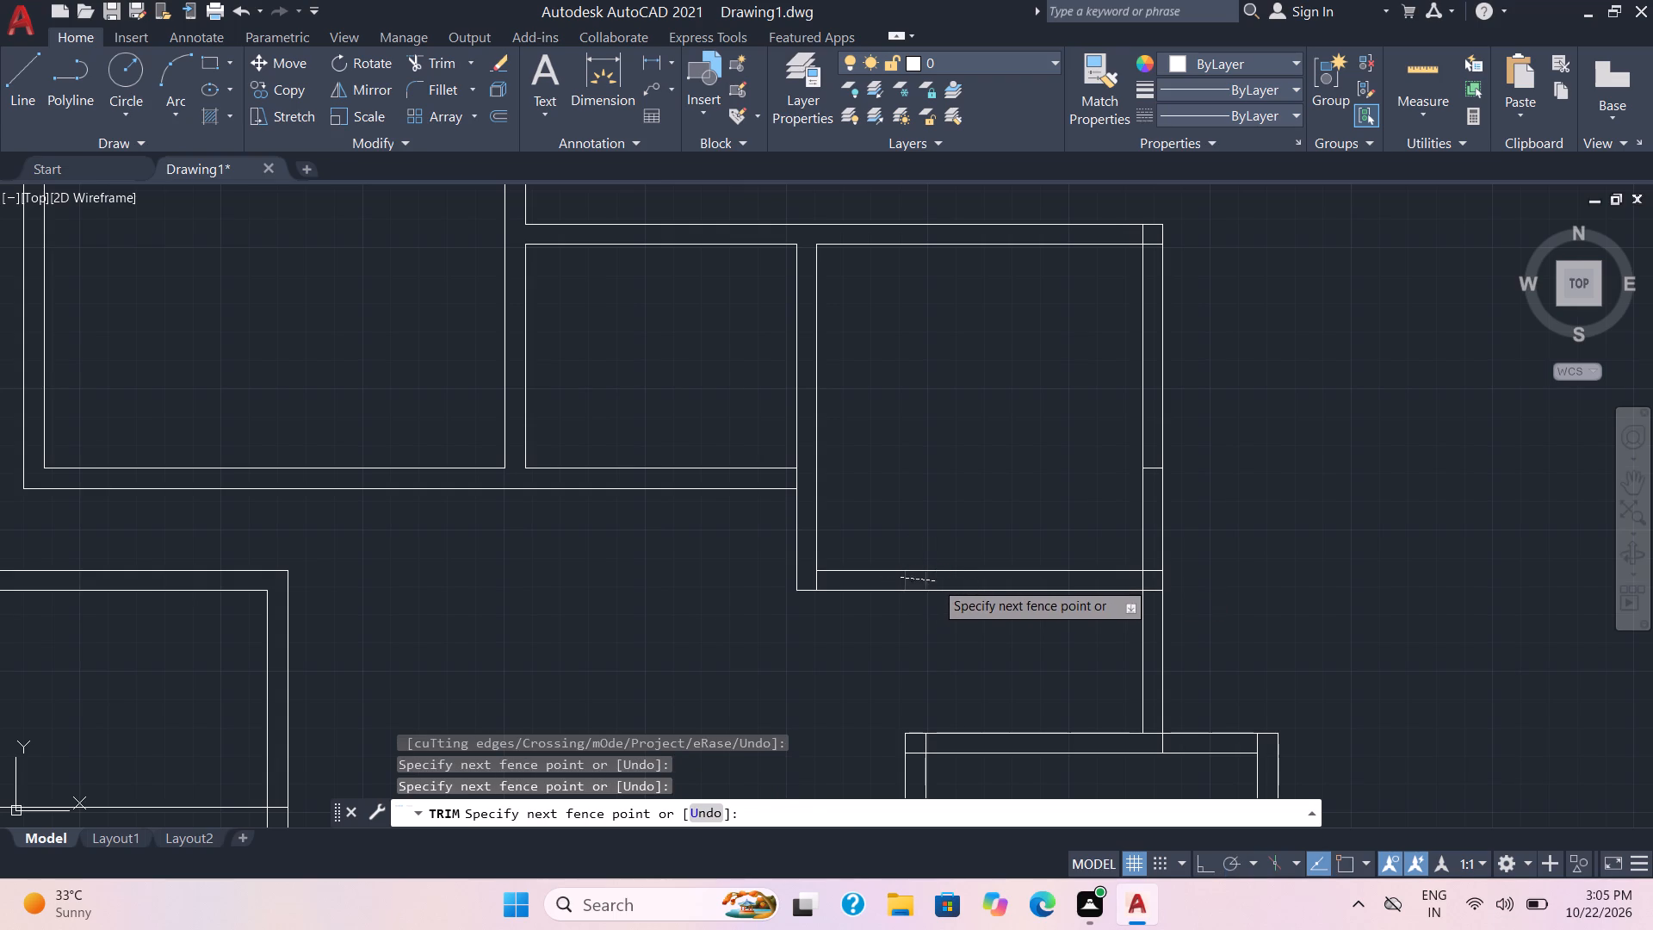
# Trim the cross lines inside the top block's far right wall and the overlapping inner lines at its upper corner.
pyautogui.click(1156, 602)
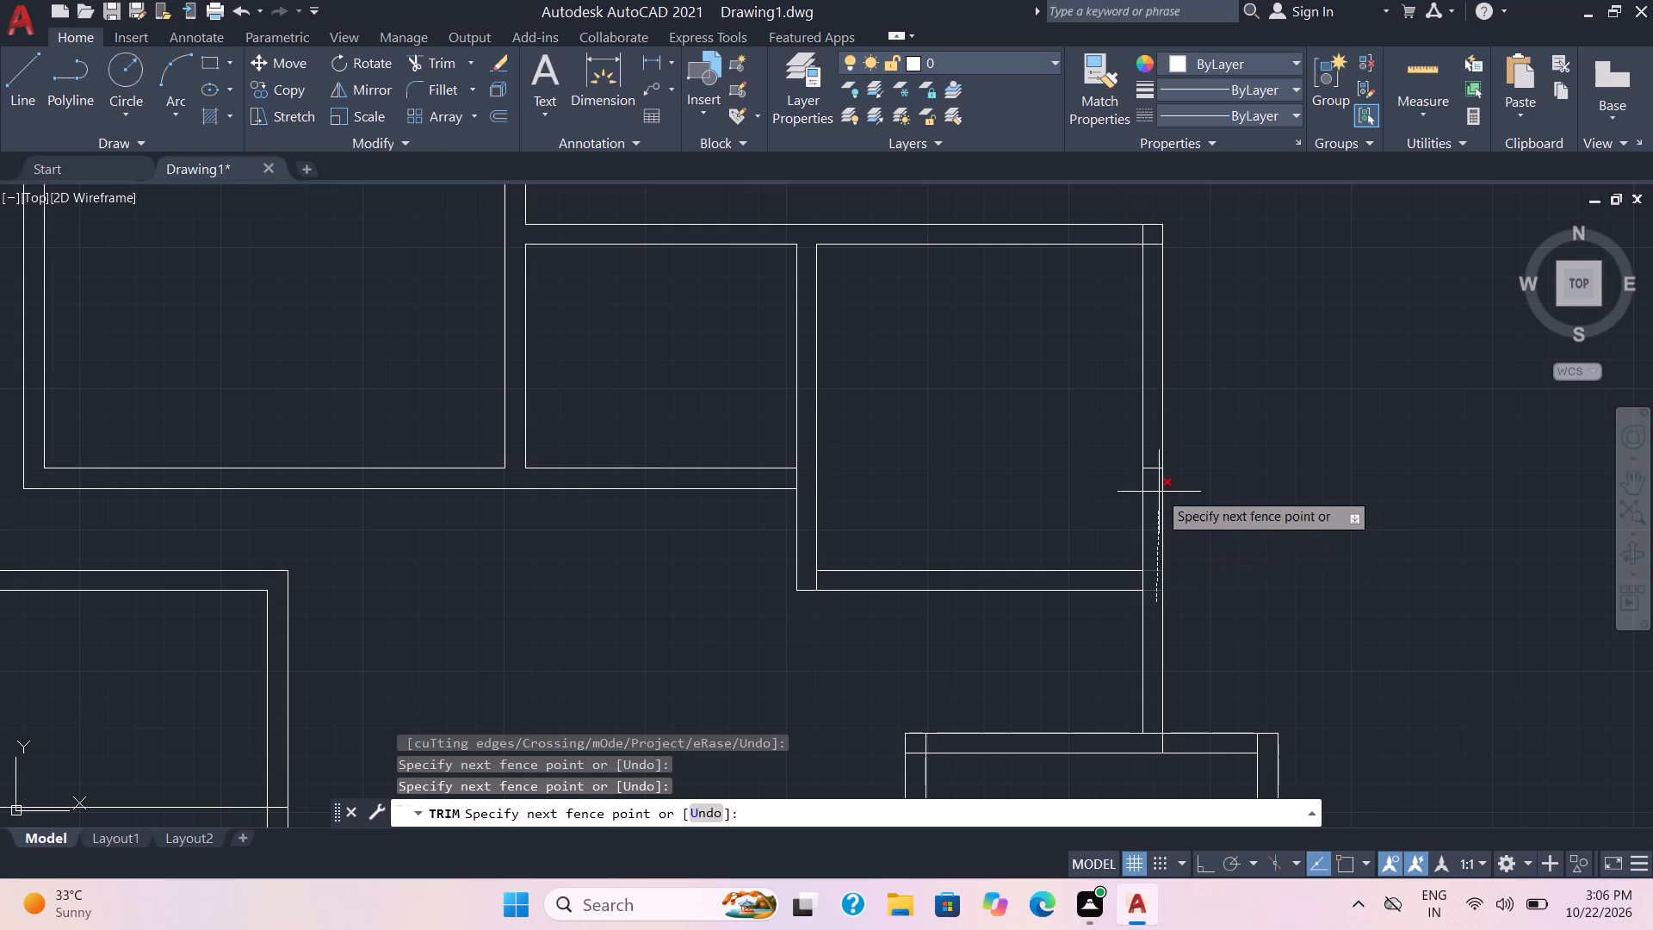
pyautogui.click(1150, 241)
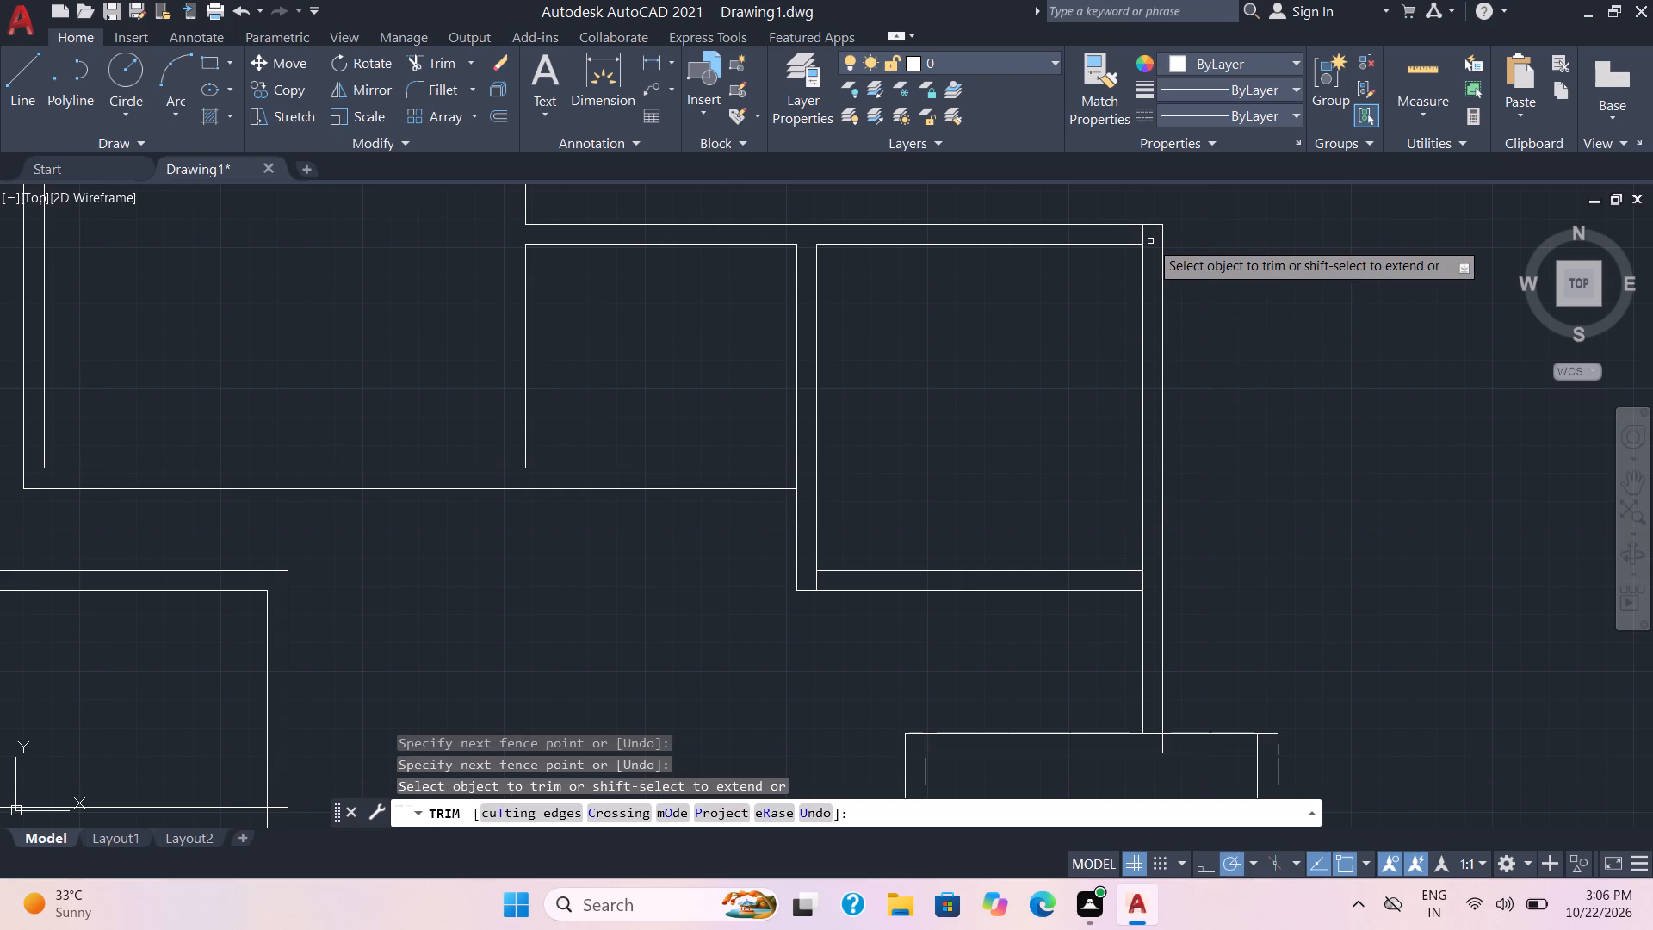
pyautogui.click(1143, 237)
# Trim the connecting wall's stub inside the lower-right room's top wall and the overlapping inner lines at that room's two top corners.
pyautogui.scroll(-1, 1238, 600)
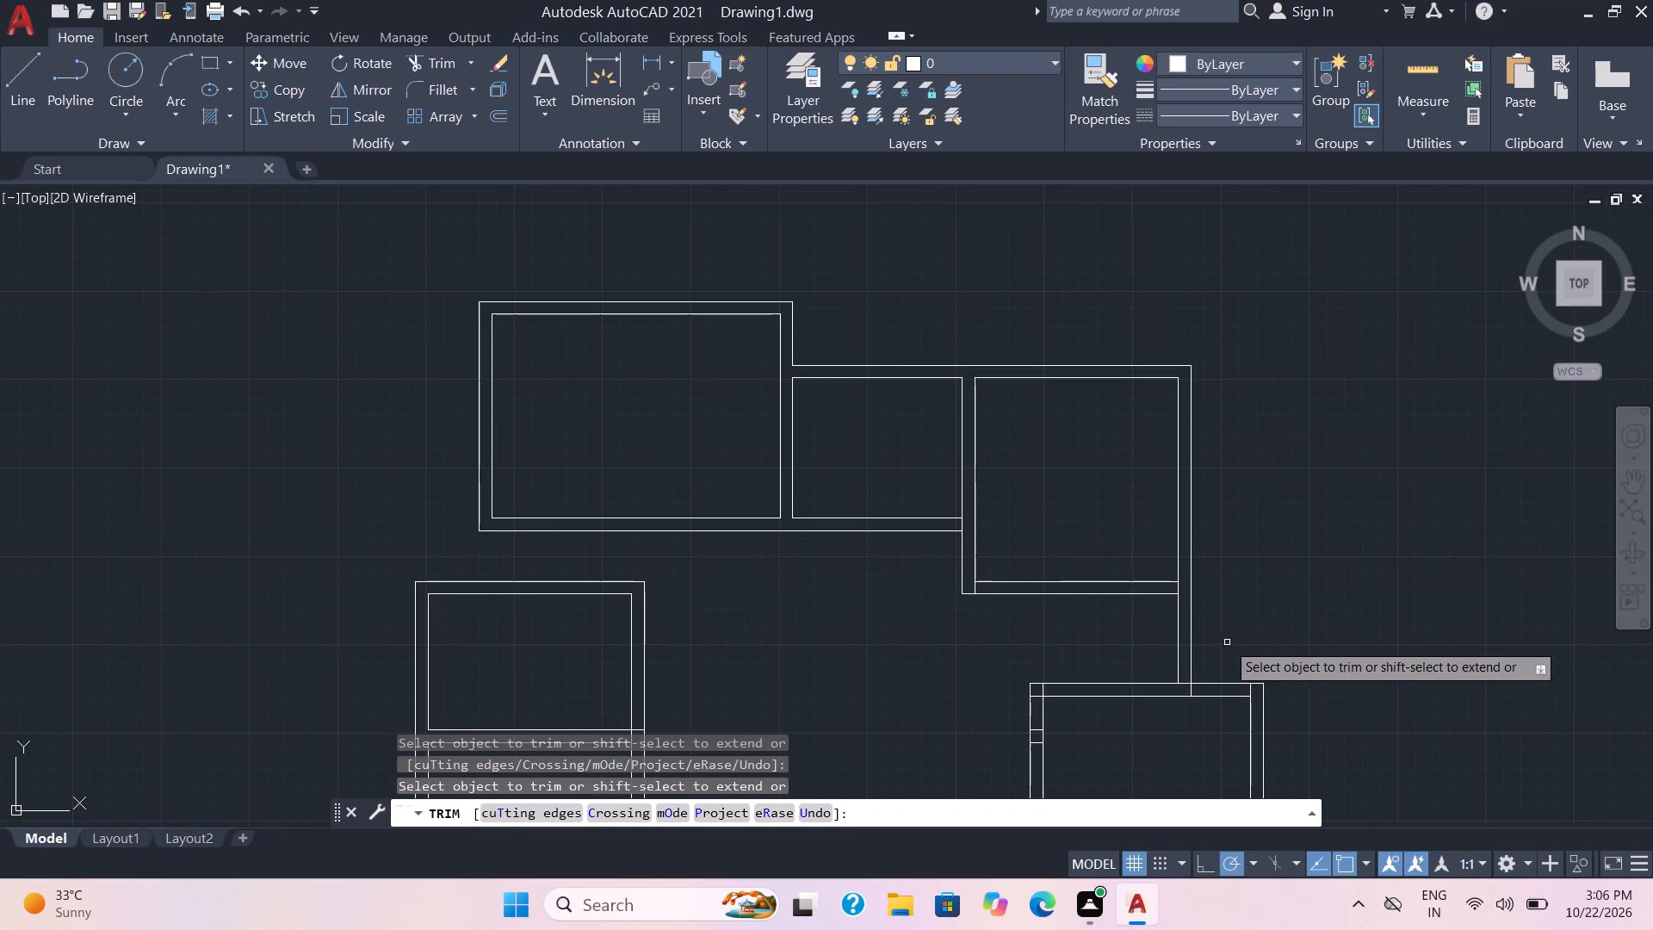
pyautogui.moveTo(1227, 642); pyautogui.dragTo(1199, 359, button='middle')
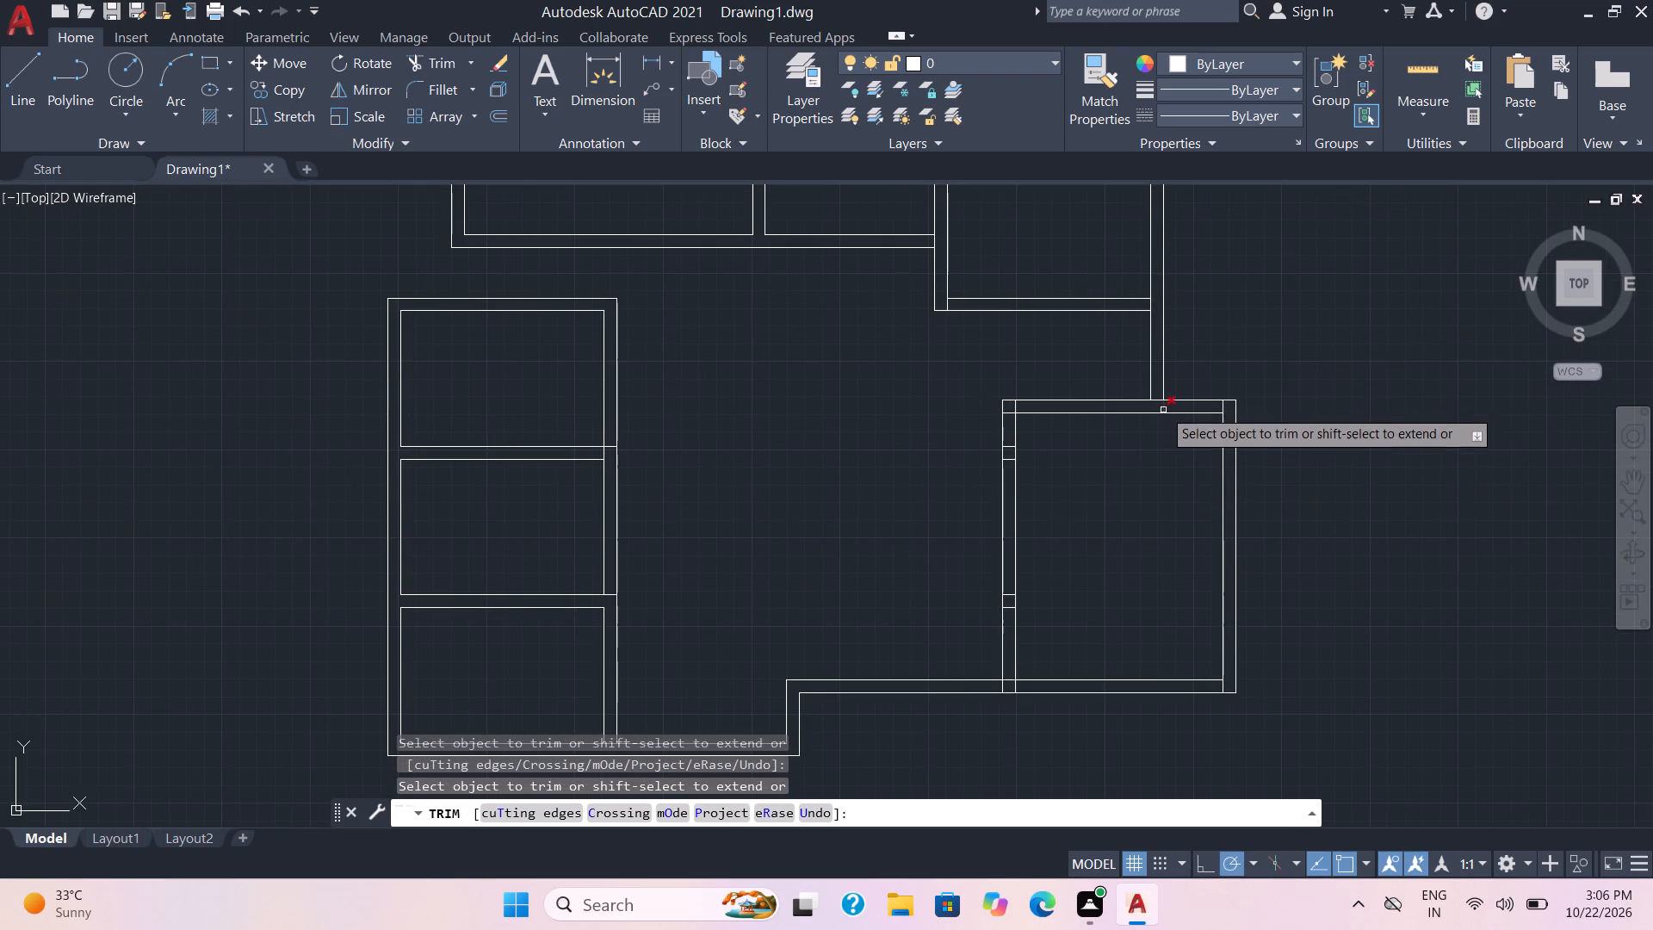
pyautogui.click(1164, 405)
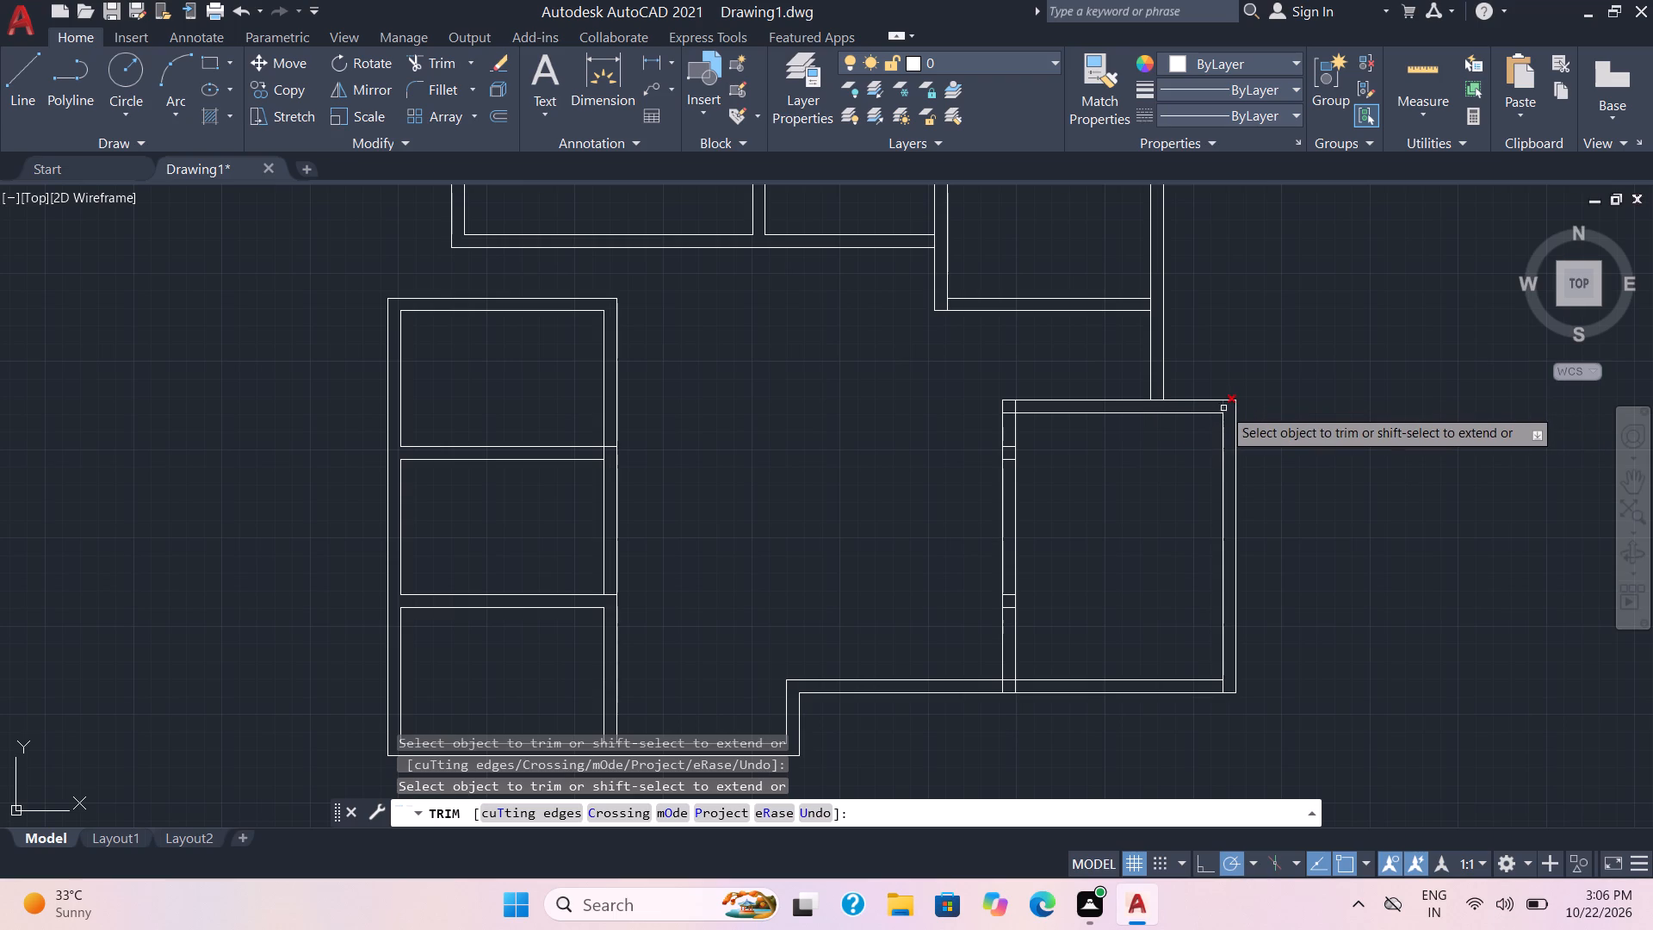
pyautogui.click(1223, 408)
pyautogui.scroll(1, 987, 420)
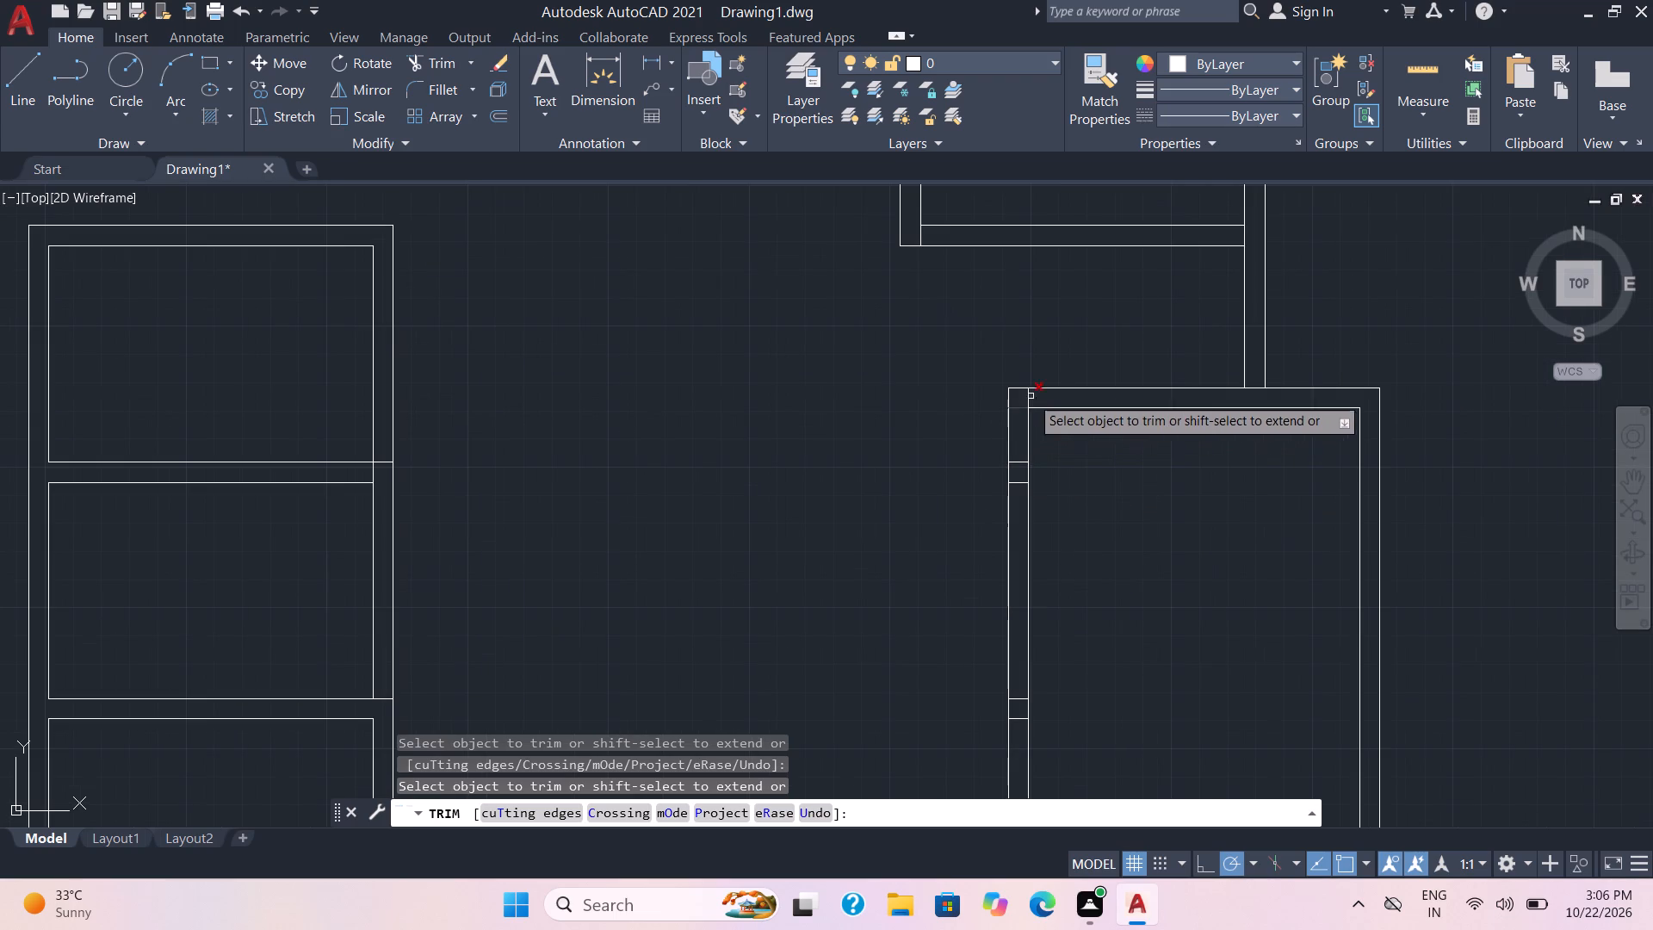
pyautogui.click(1042, 397)
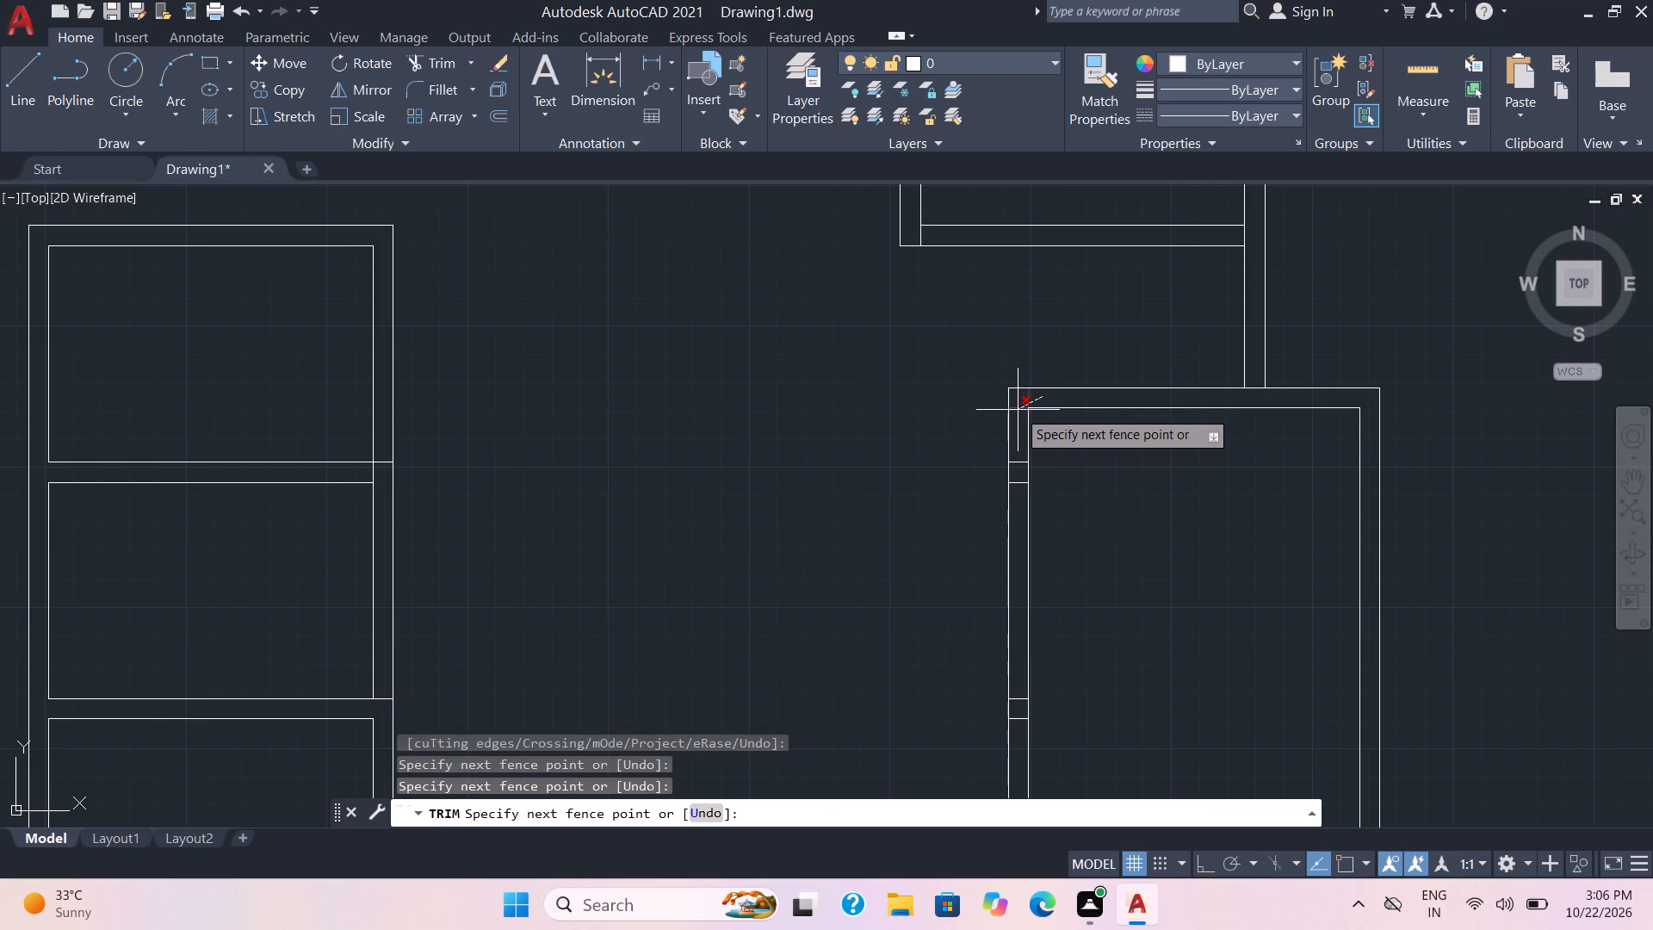
pyautogui.click(1018, 410)
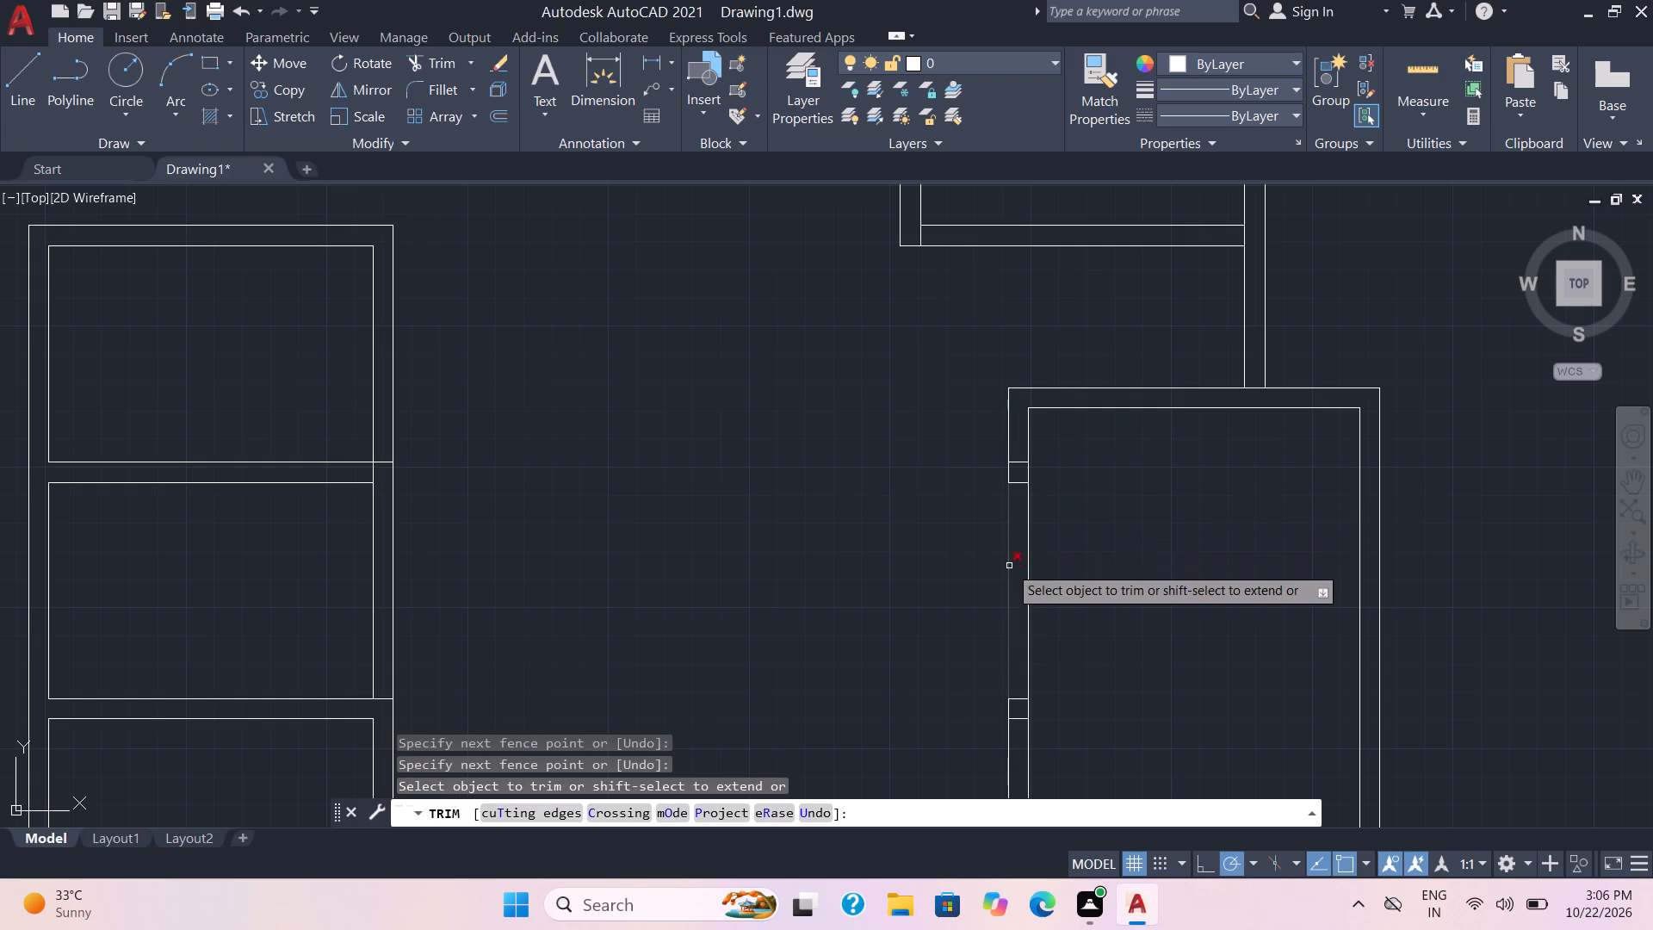
# Trim the upper and lower pairs of stray cross lines inside the lower-right room's left wall.
pyautogui.click(1018, 443)
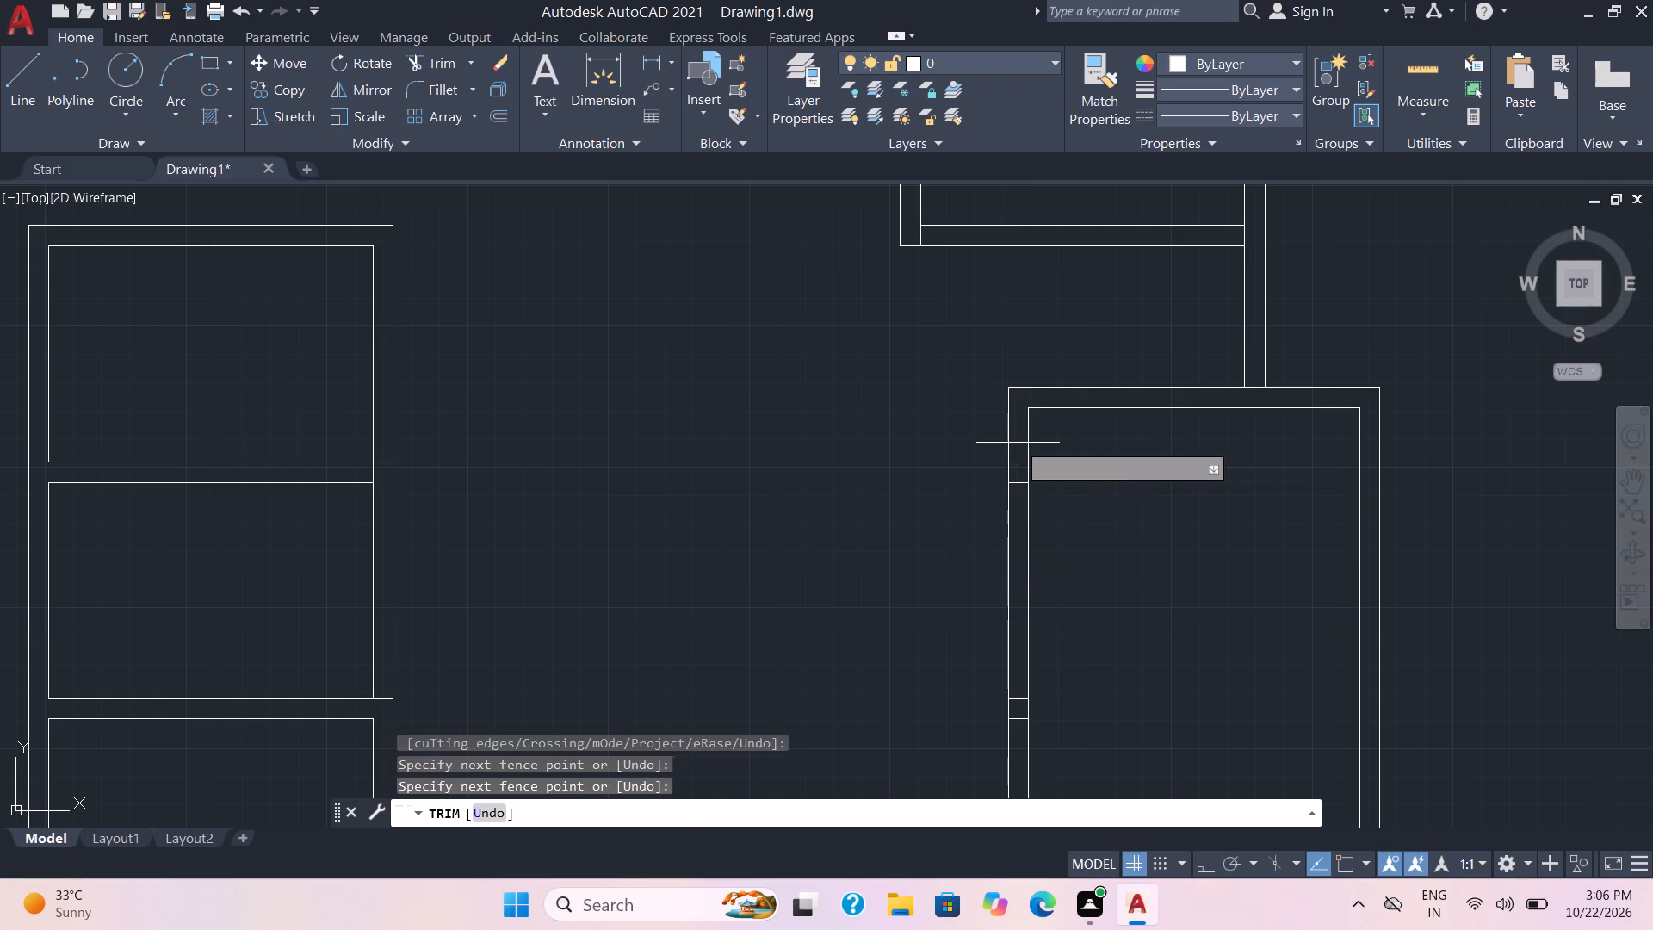
pyautogui.click(1019, 491)
pyautogui.scroll(-2, 1060, 525)
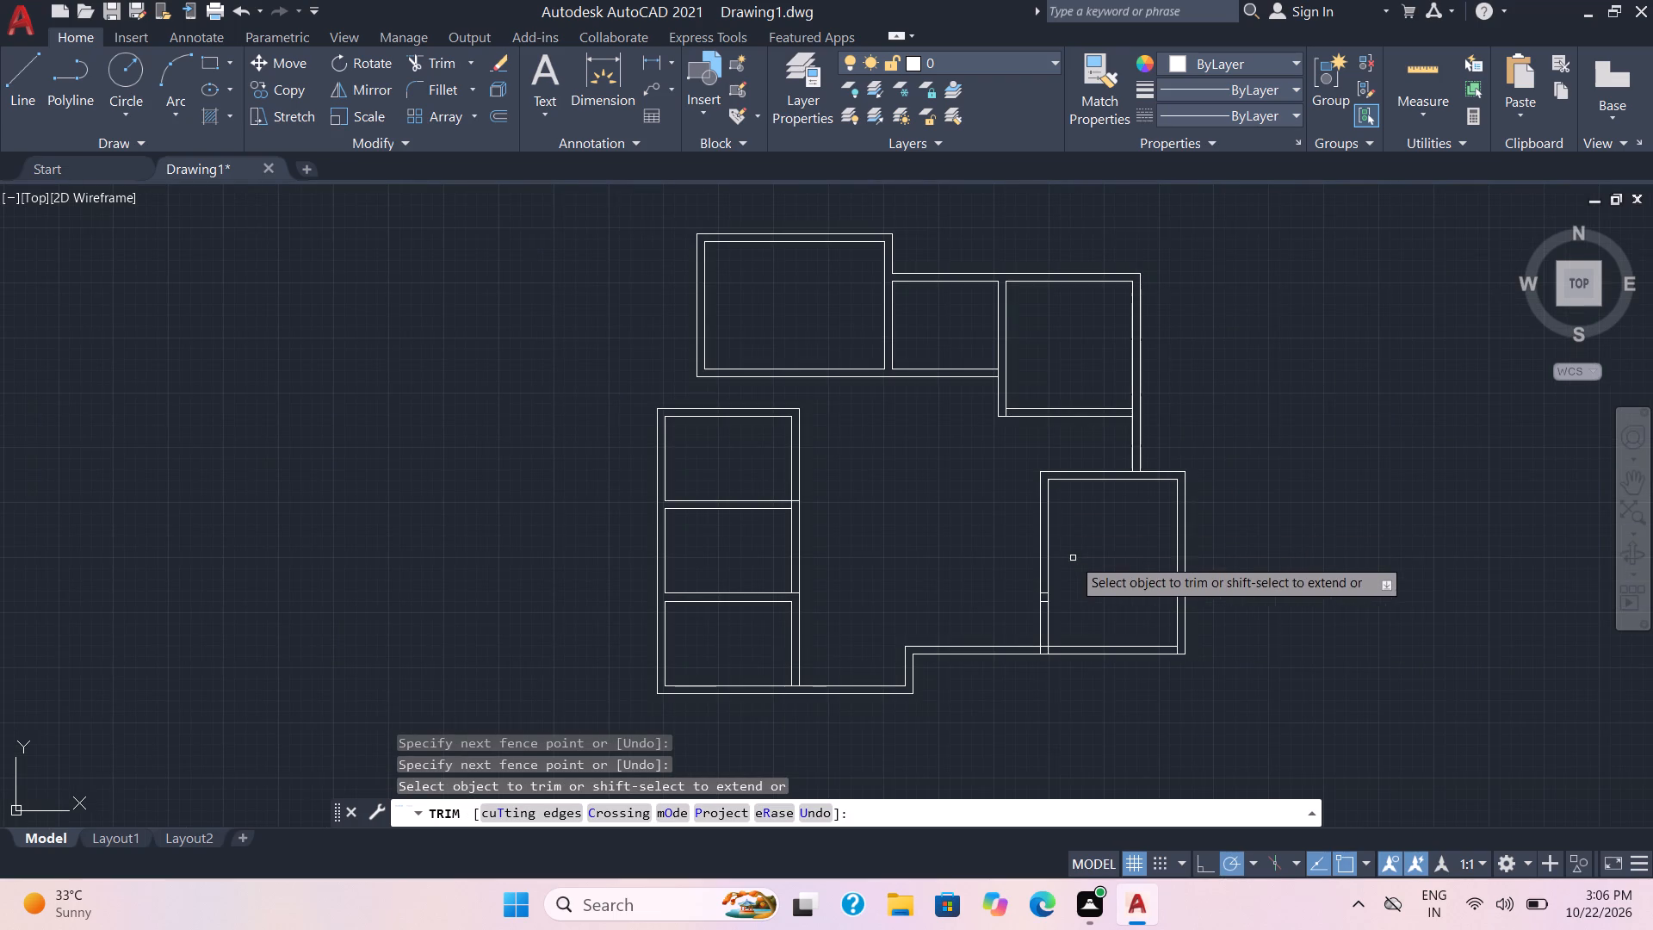
pyautogui.moveTo(1073, 558); pyautogui.dragTo(1074, 415, button='middle')
pyautogui.scroll(2, 1064, 495)
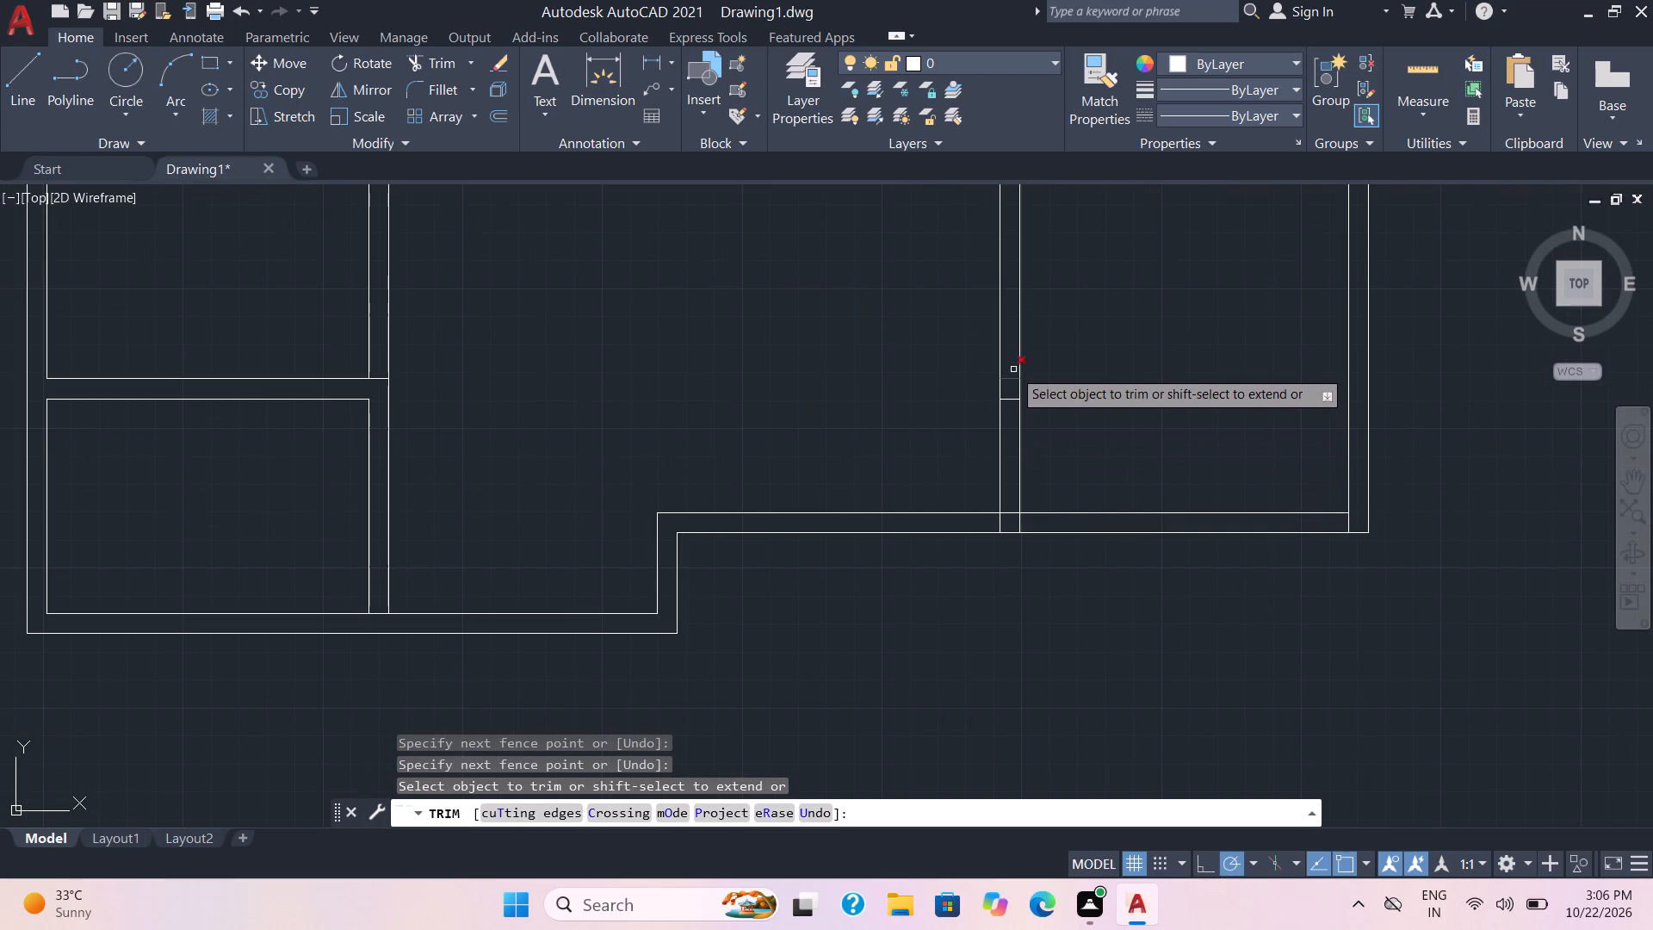
pyautogui.moveTo(1007, 356); pyautogui.dragTo(1006, 373)
pyautogui.click(1013, 425)
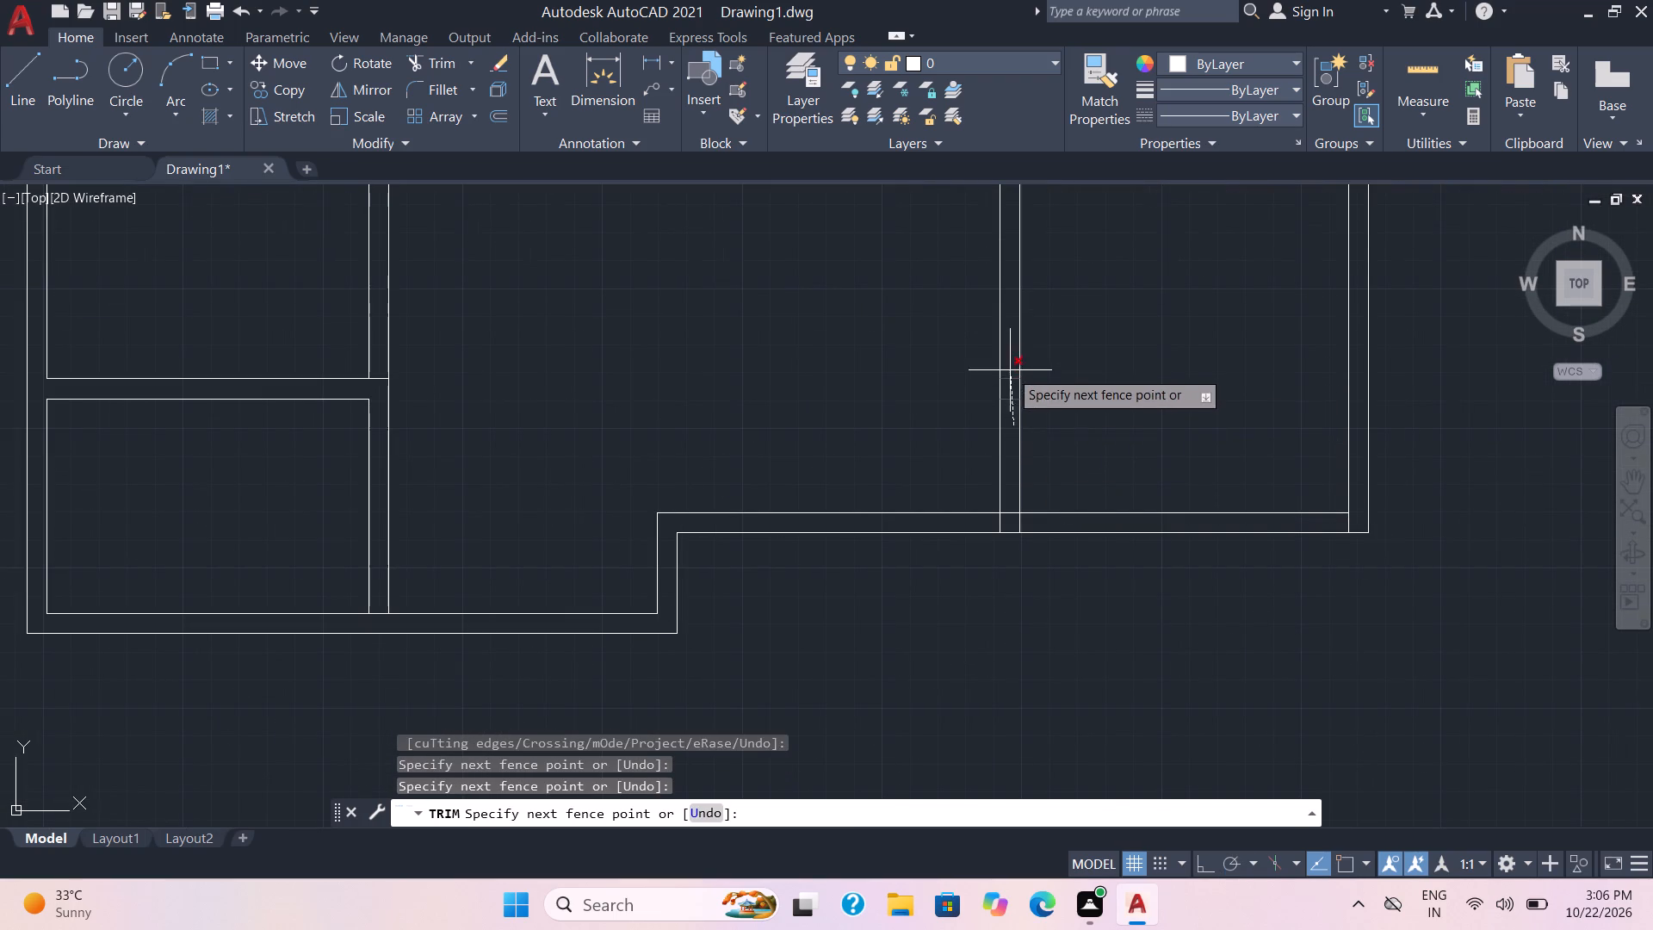
pyautogui.click(1012, 363)
# Trim the vertical line ends inside the lower-right room's bottom wall at the left wall junction and the bottom-right corner.
pyautogui.scroll(1, 1018, 530)
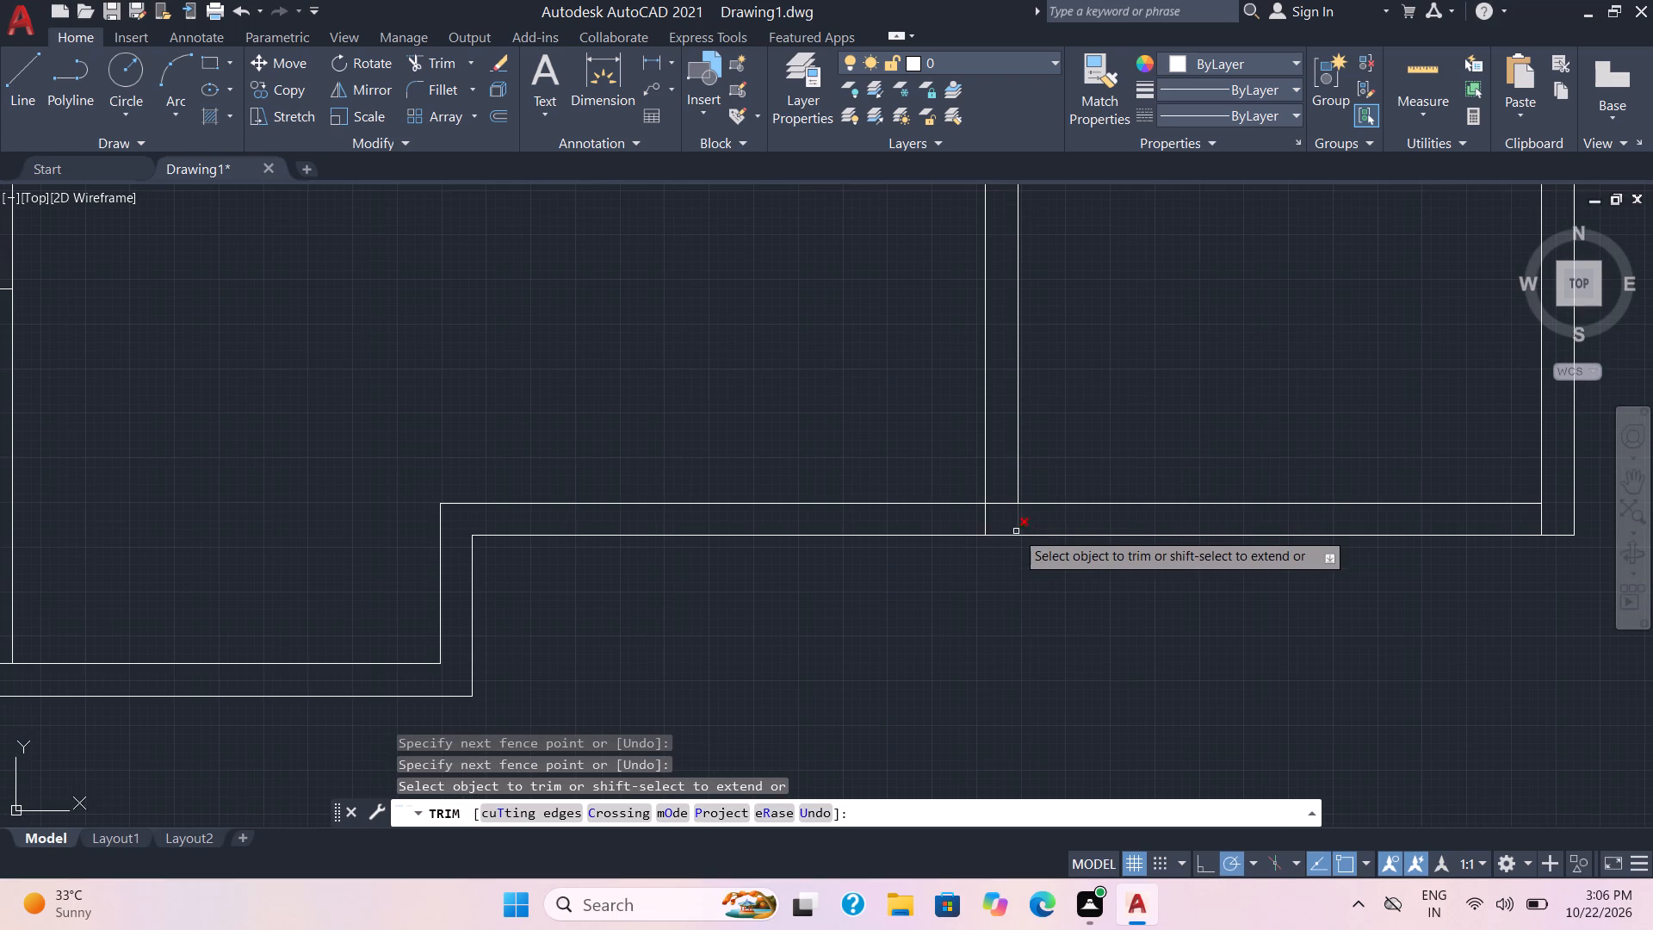
pyautogui.click(972, 521)
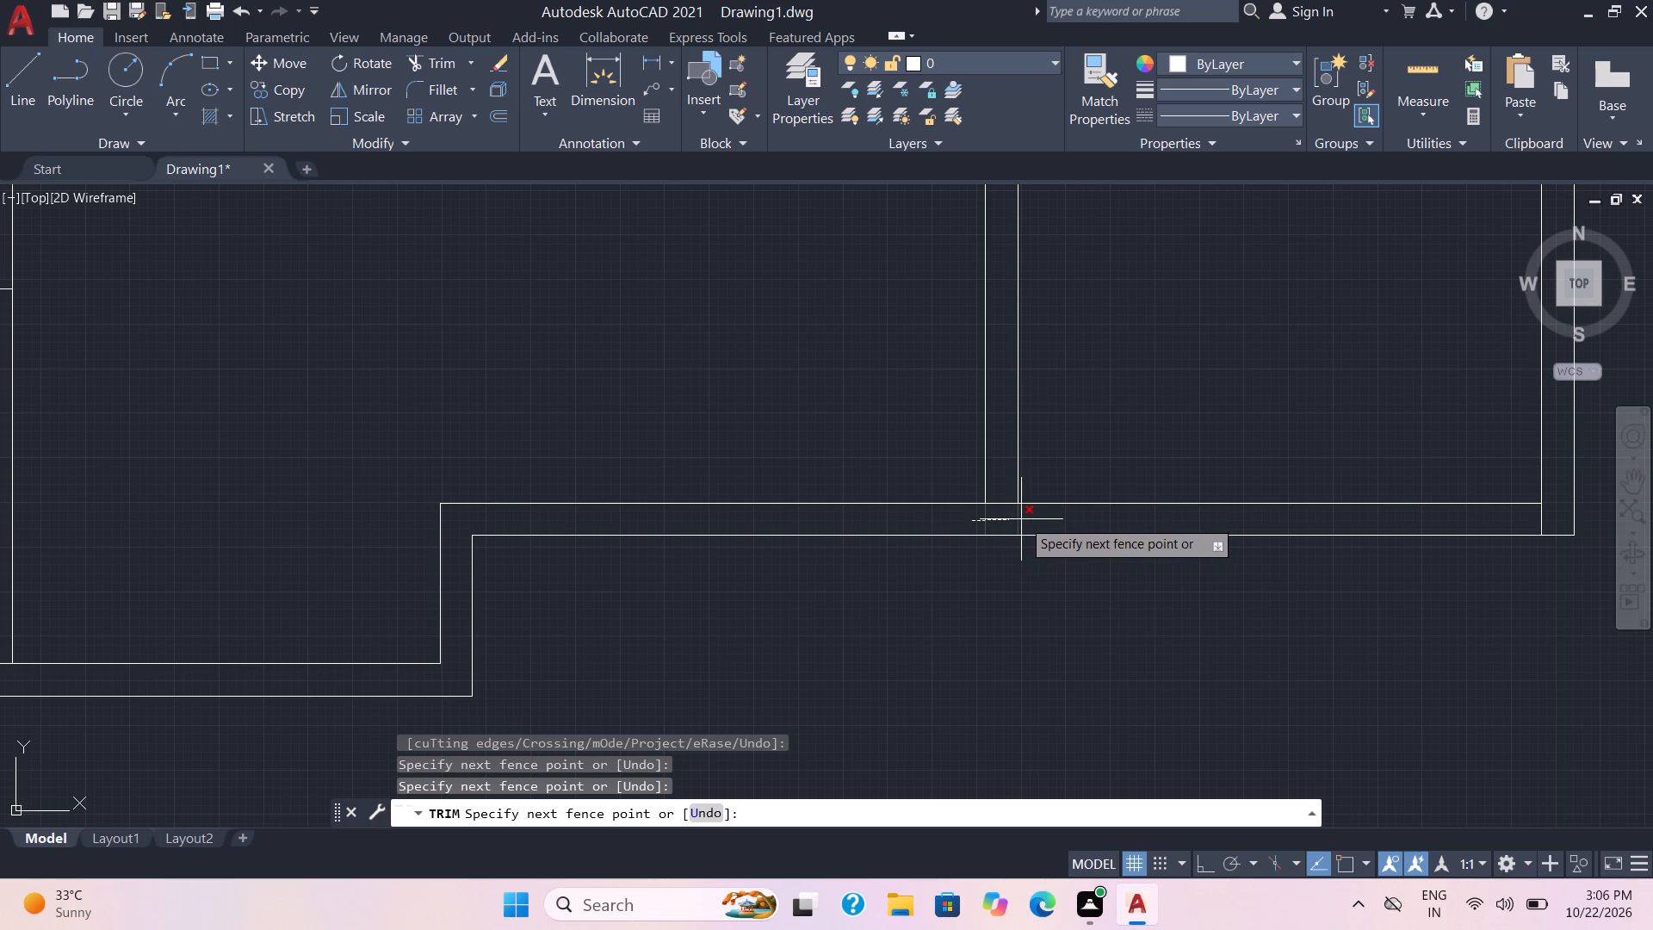
pyautogui.click(1023, 519)
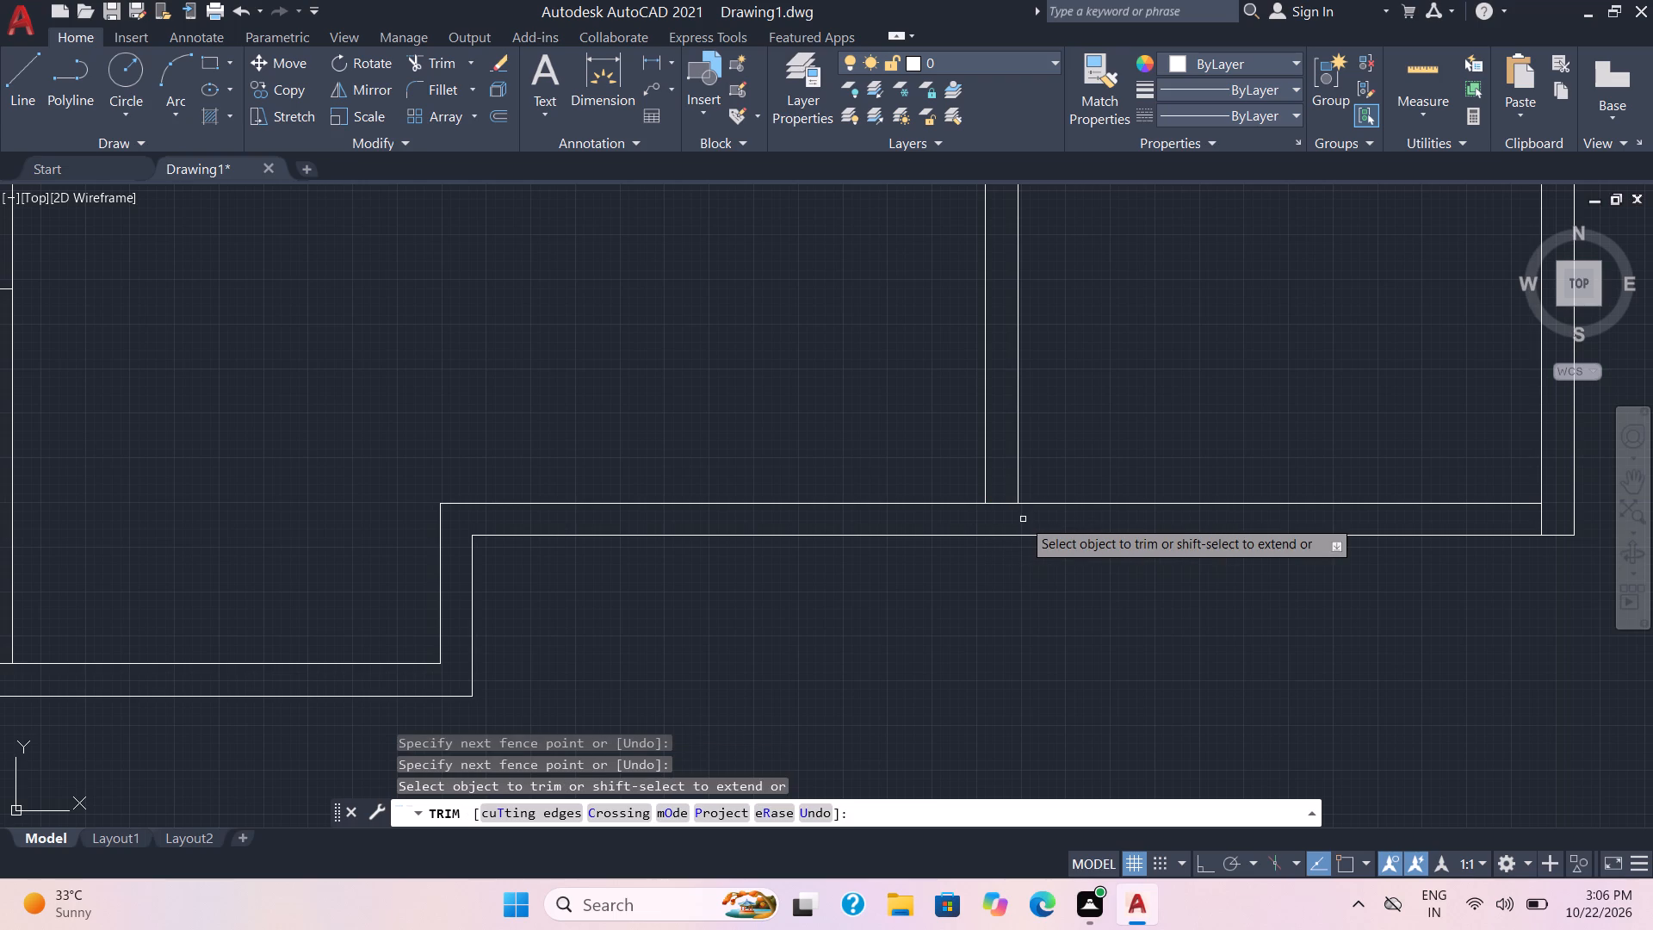
pyautogui.scroll(-2, 1023, 519)
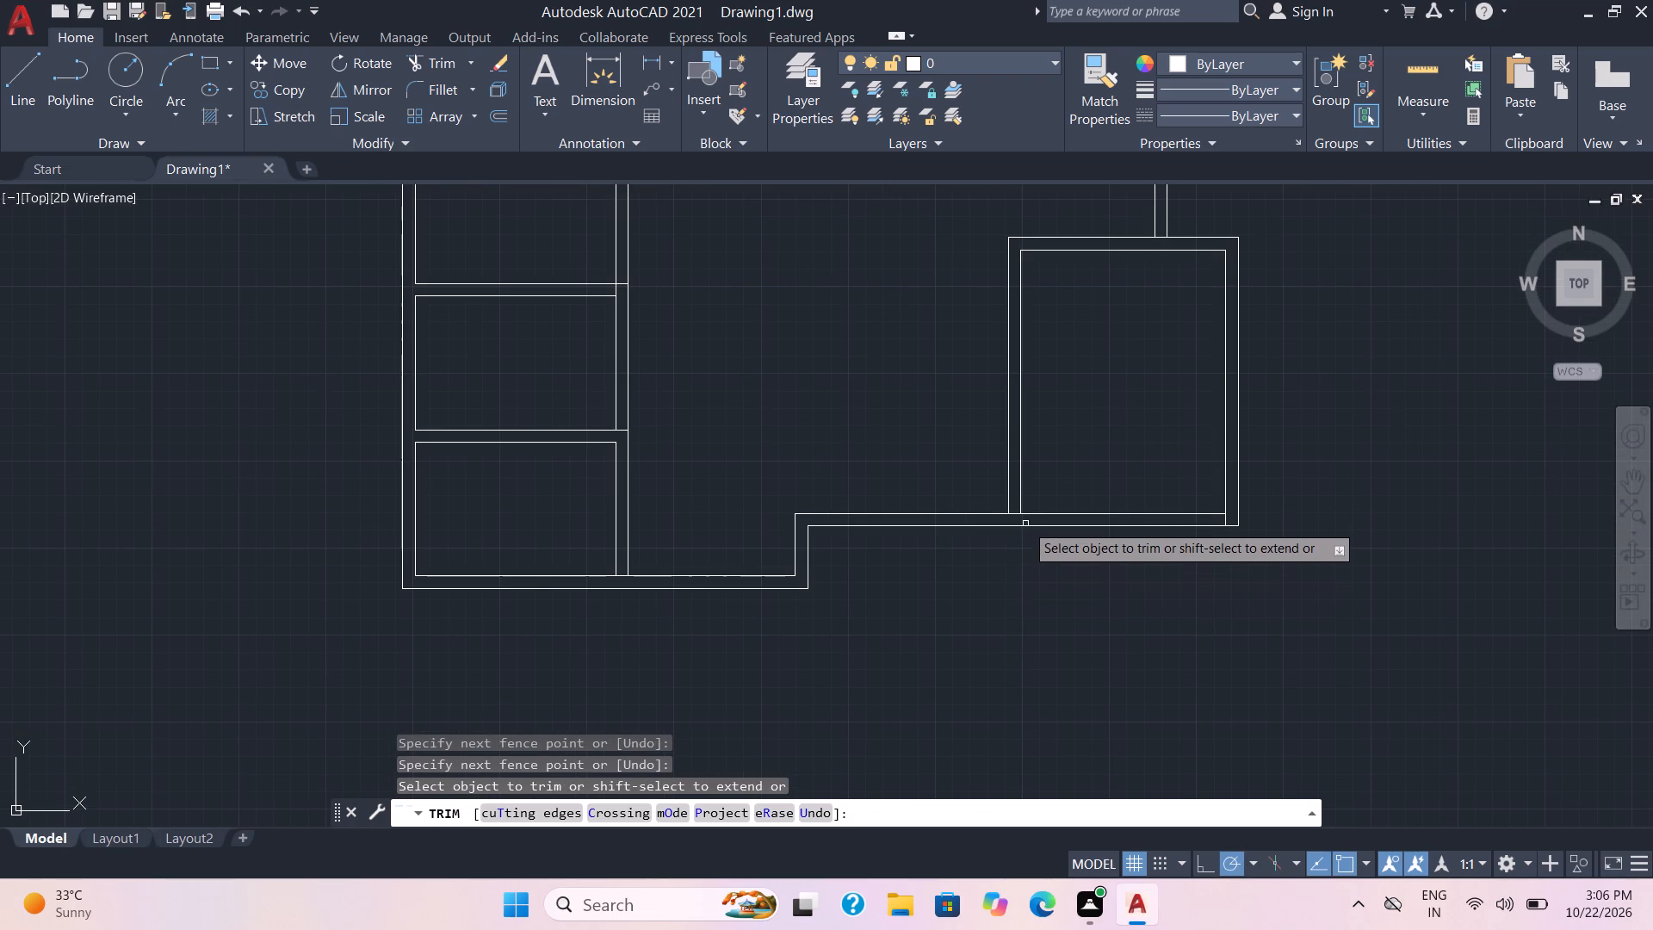
pyautogui.scroll(2, 1025, 499)
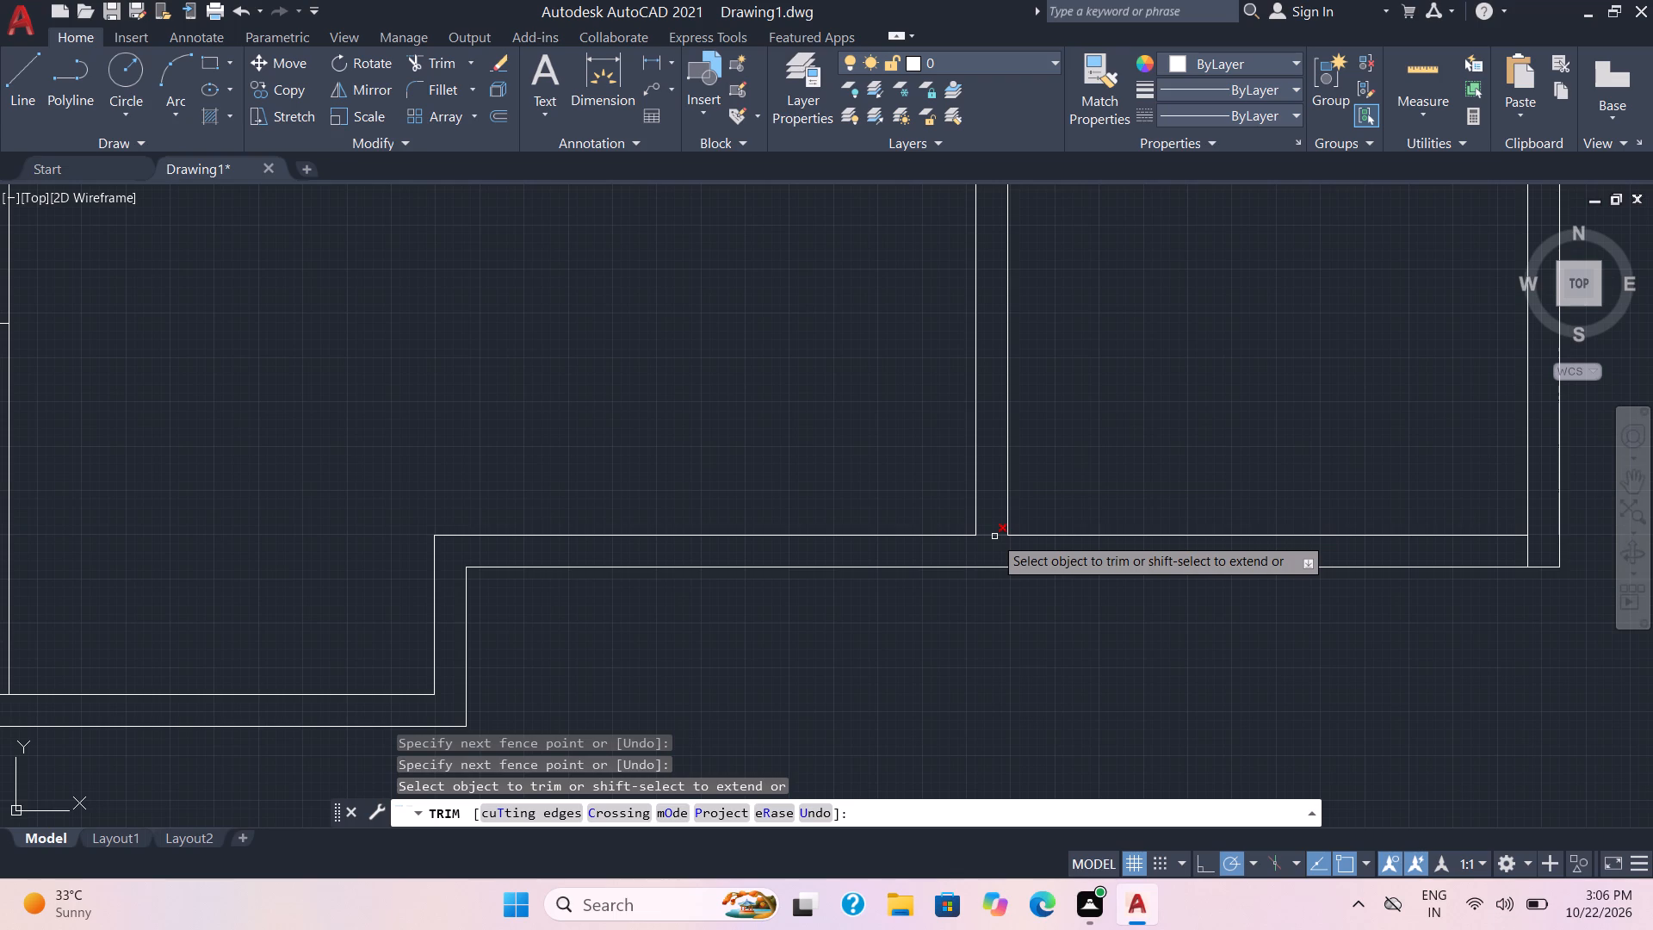
pyautogui.scroll(-1, 994, 536)
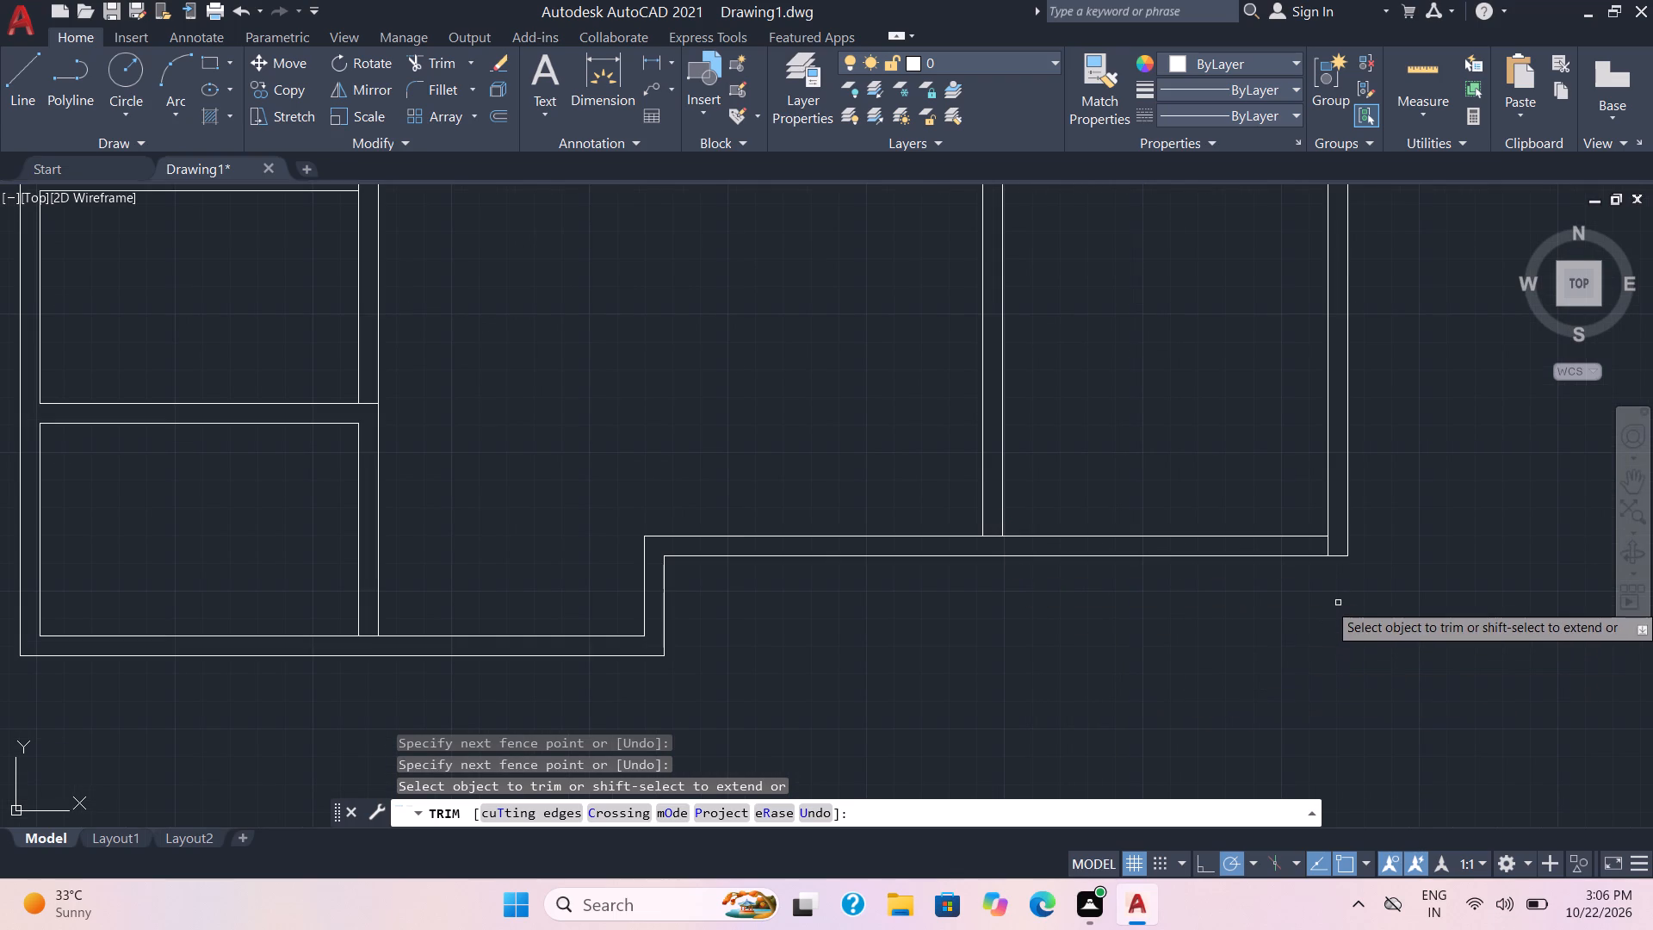
pyautogui.click(1327, 547)
# Trim the lower-right room's outer top wall line where the connecting wall from the top block joins it.
pyautogui.scroll(-2, 1327, 573)
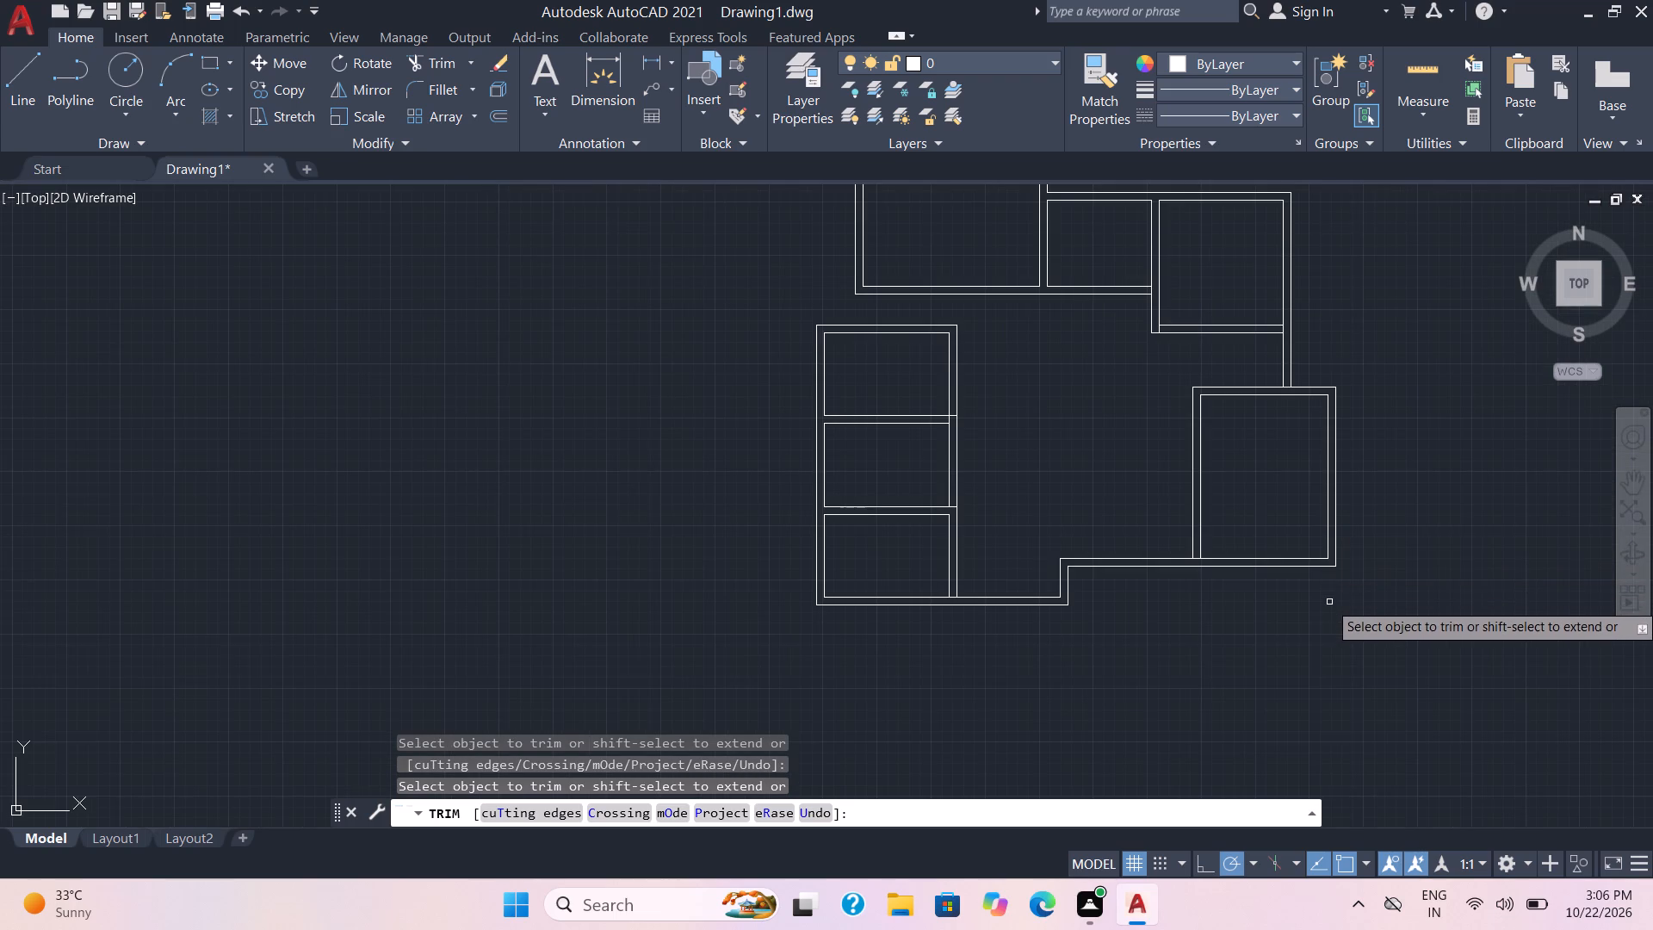
pyautogui.scroll(1, 1311, 360)
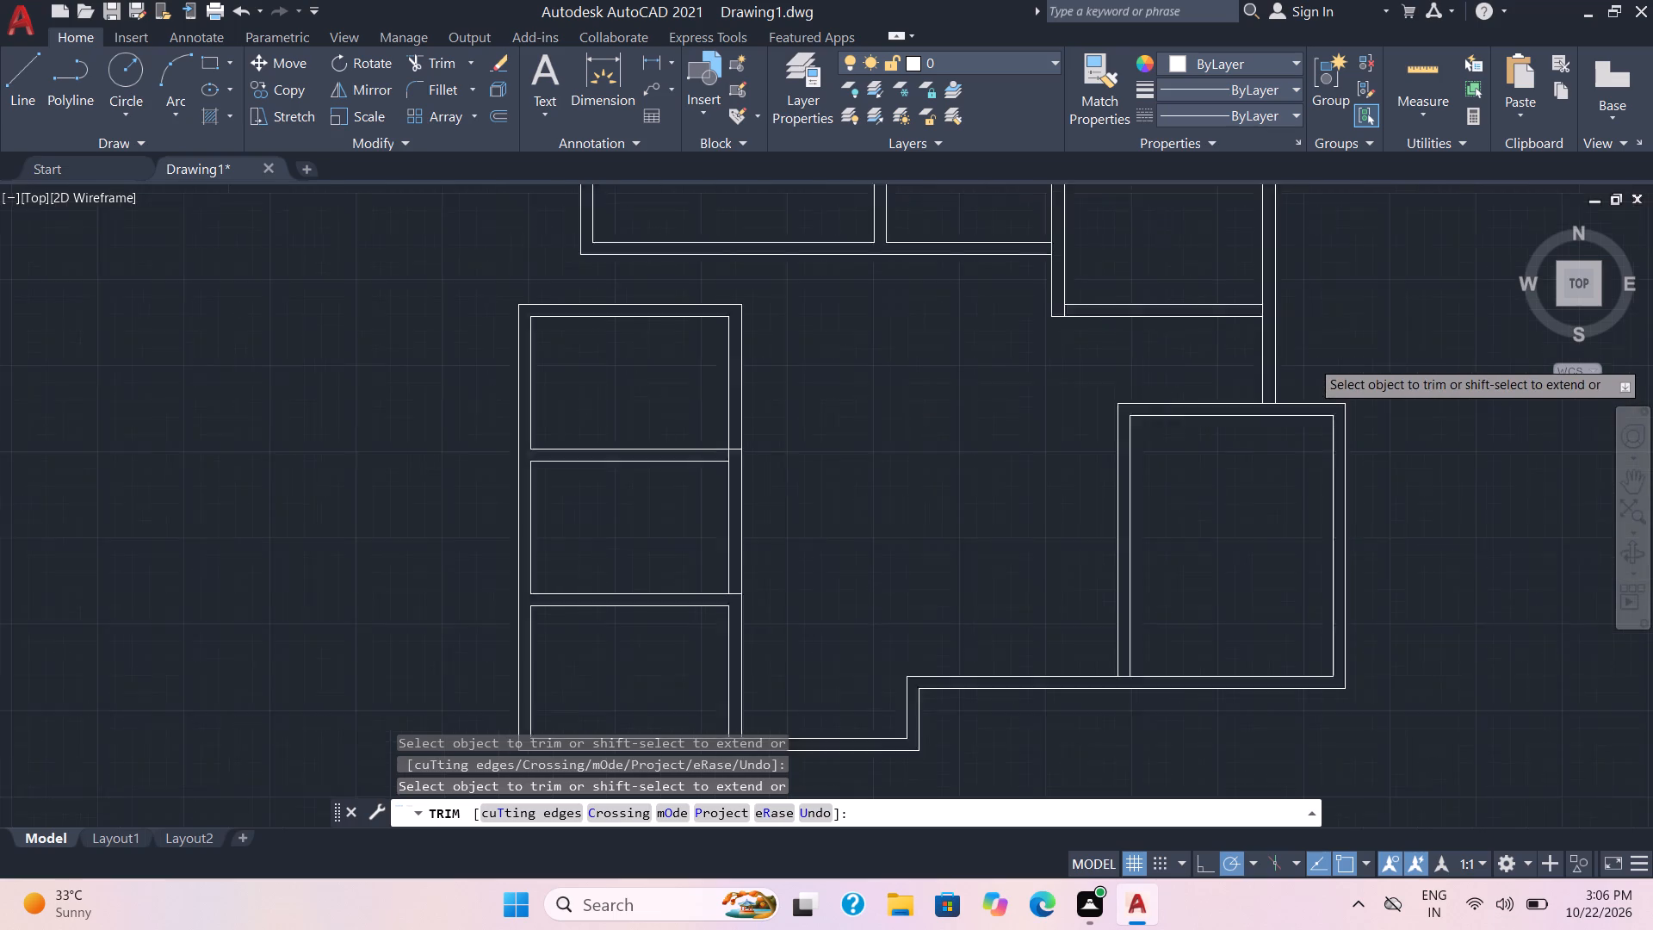
pyautogui.scroll(1, 1311, 360)
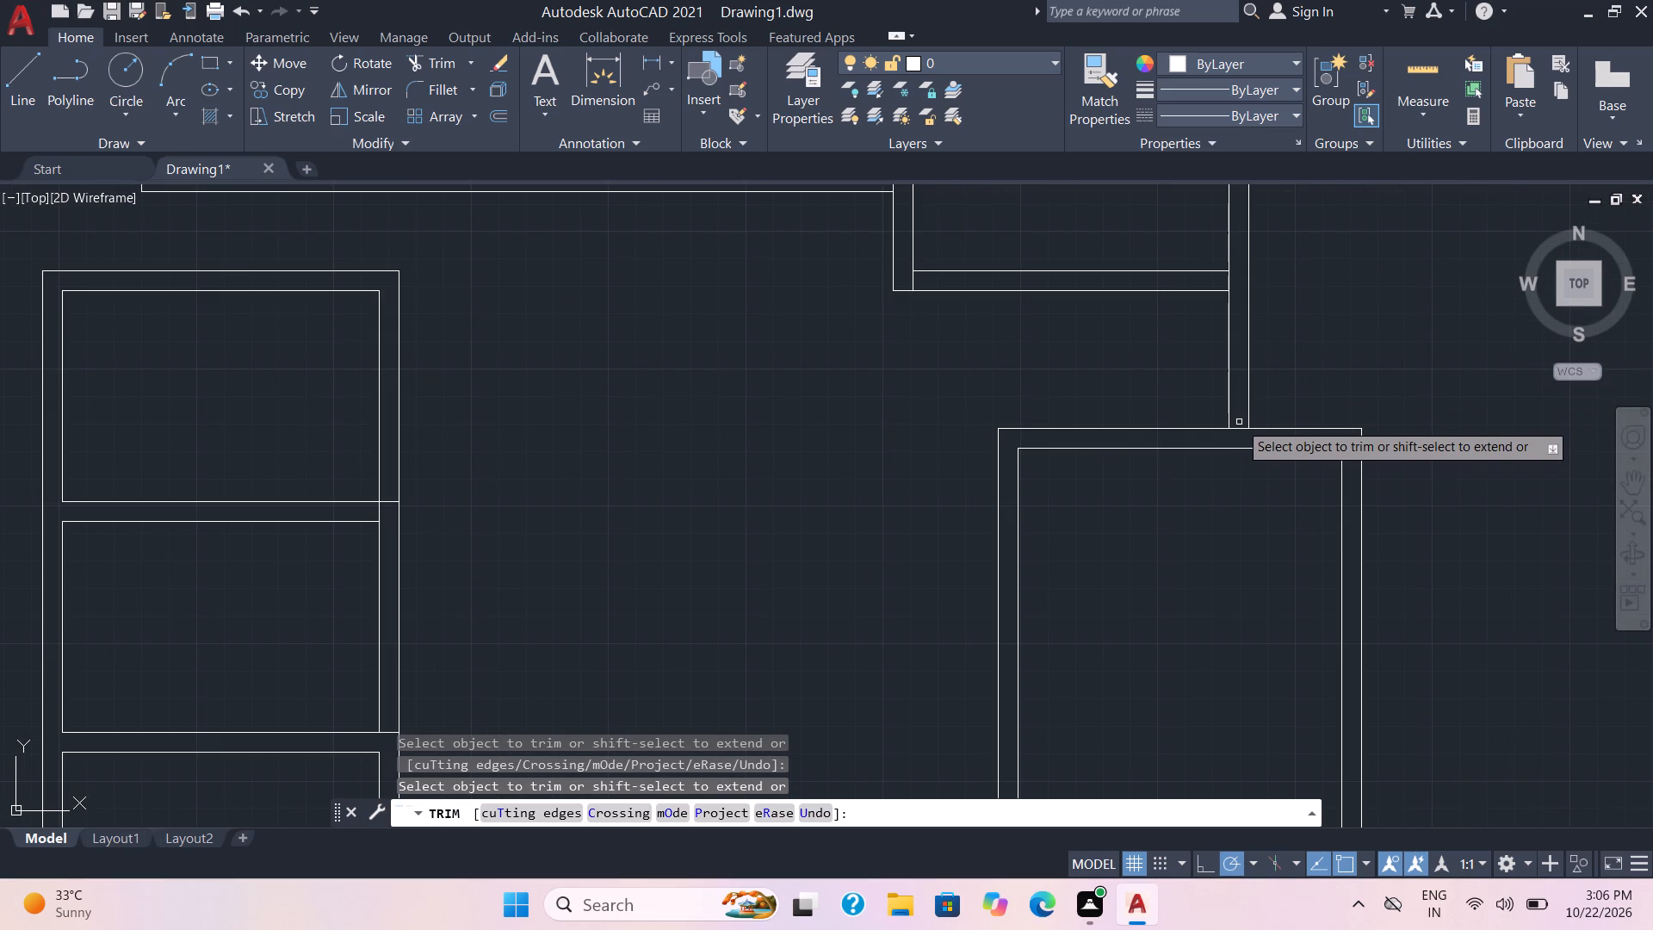
pyautogui.click(1239, 426)
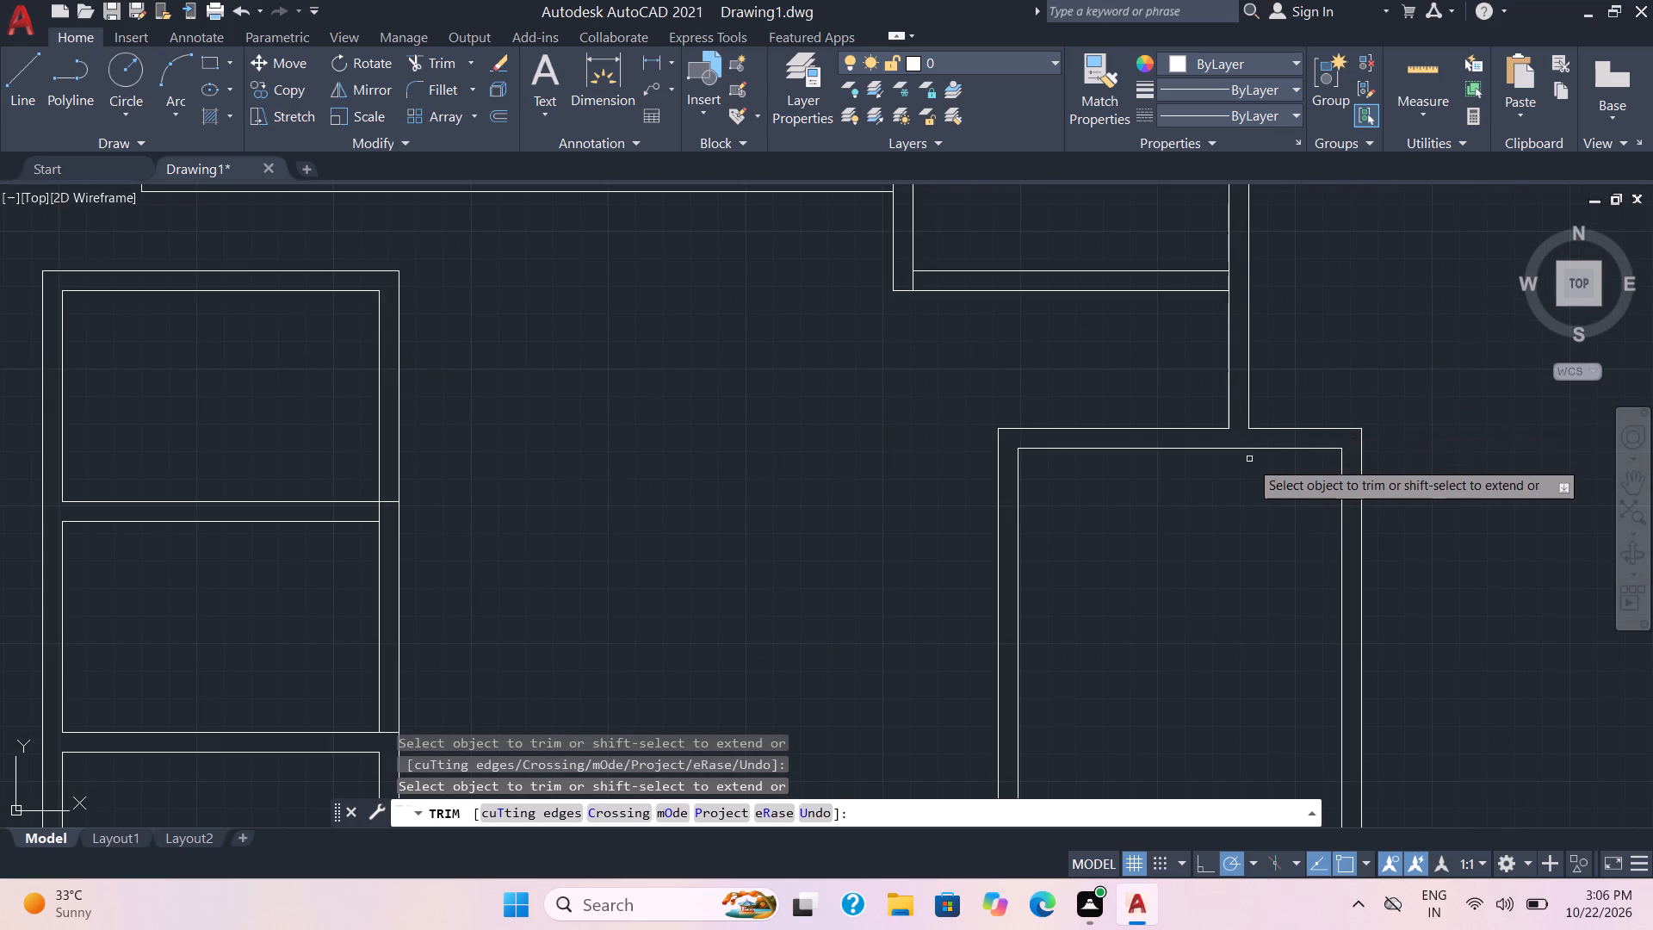
pyautogui.scroll(-3, 1255, 481)
pyautogui.moveTo(1377, 541); pyautogui.dragTo(1342, 544, button='middle')
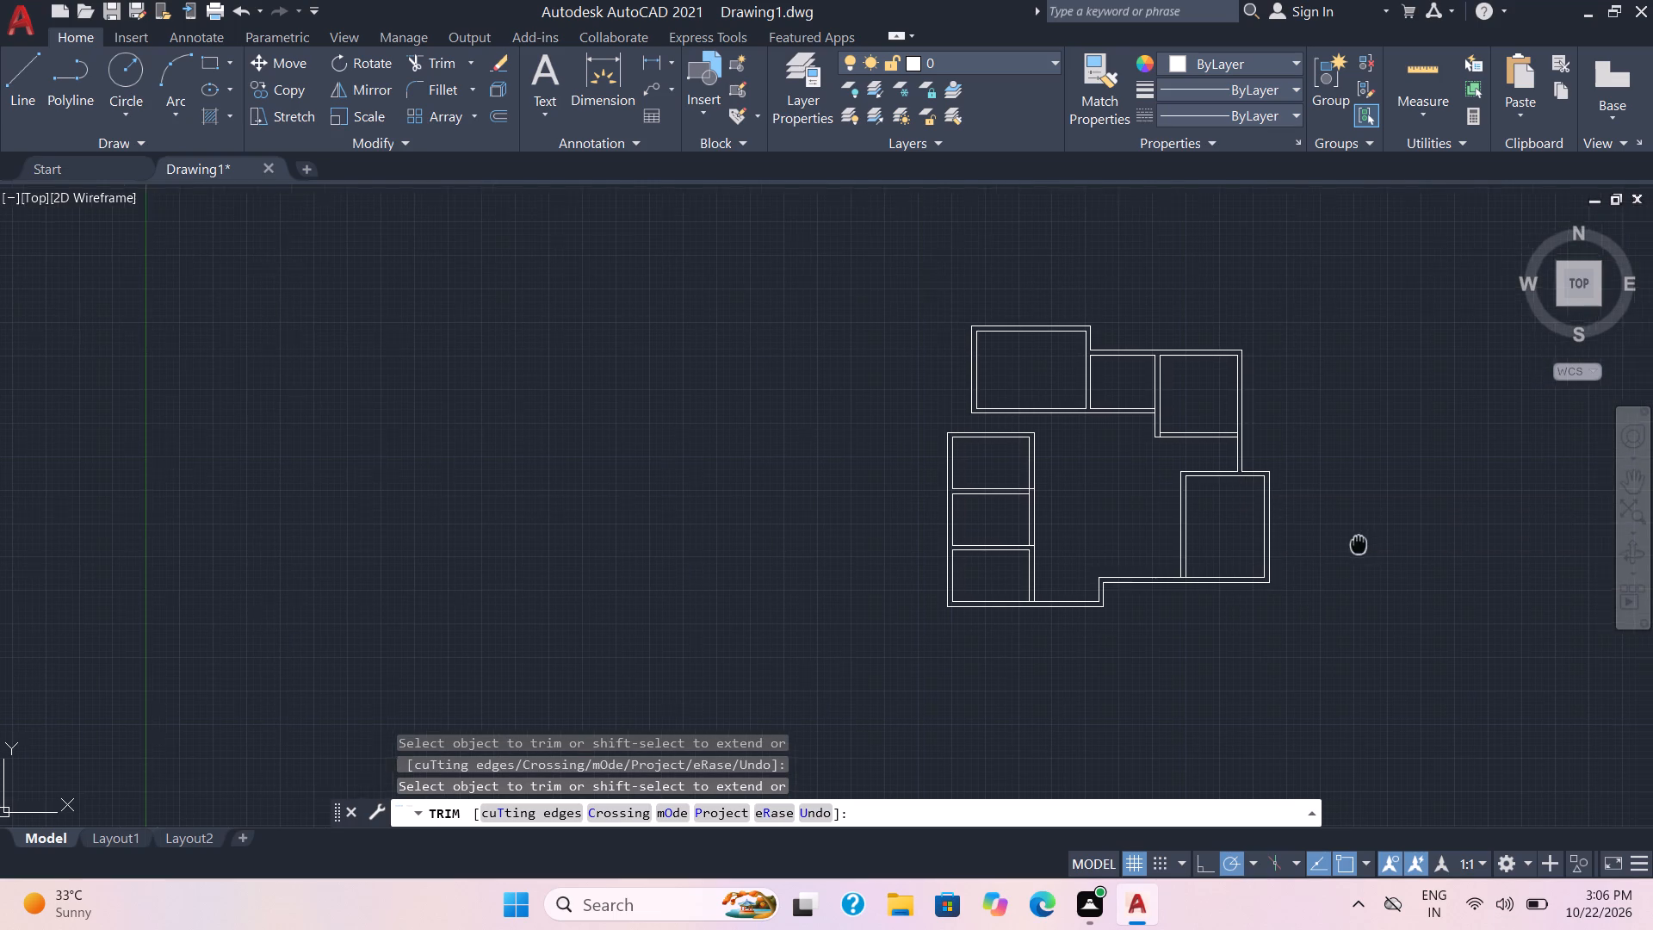
# Save the drawing as "Modern Office Floor Plan Layout" in the Internship\Drawings folder on drive D.
pyautogui.moveTo(1342, 544); pyautogui.dragTo(1089, 541, button='middle')
pyautogui.press('Escape')
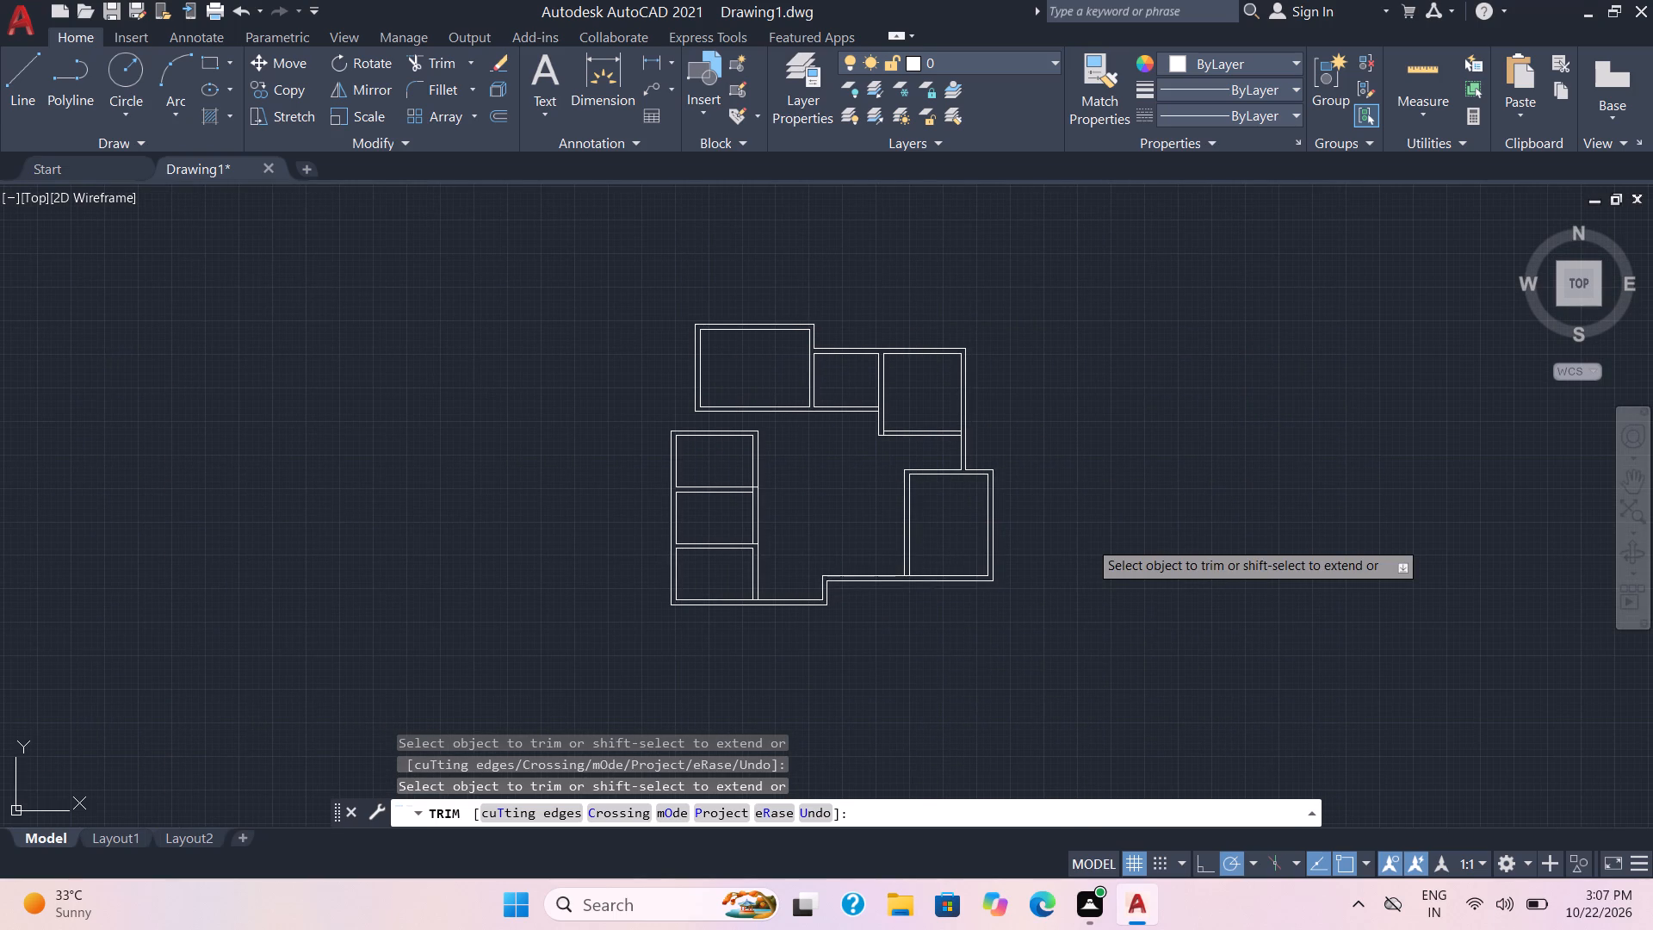
pyautogui.hotkey('ctrl', 's')
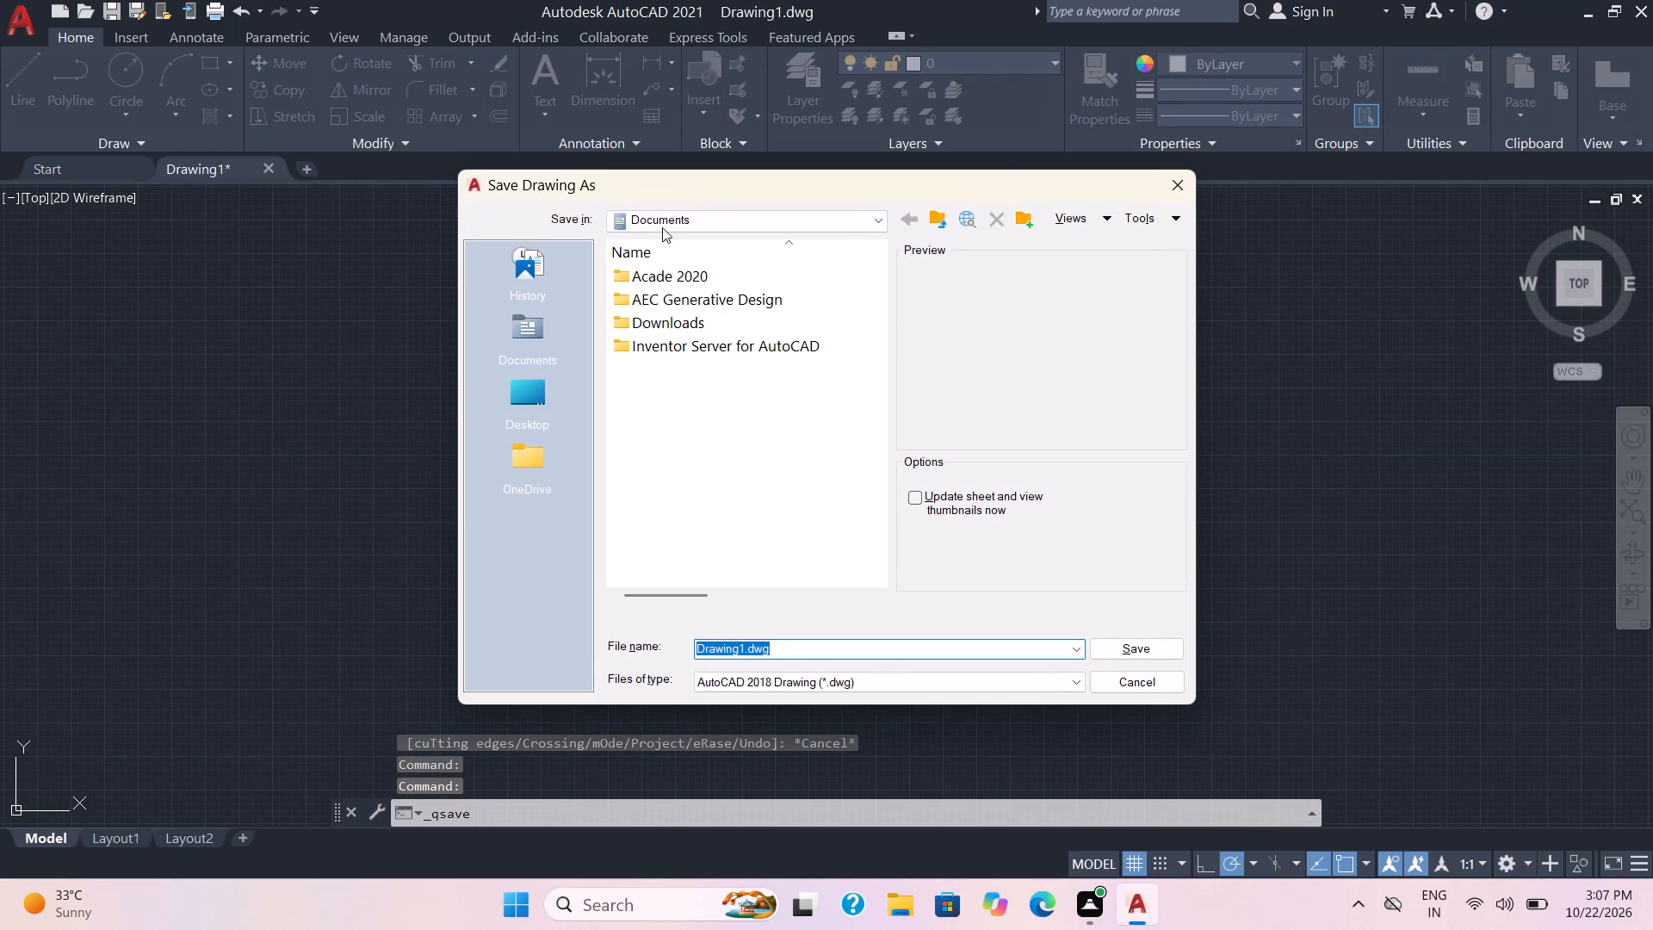
pyautogui.click(505, 391)
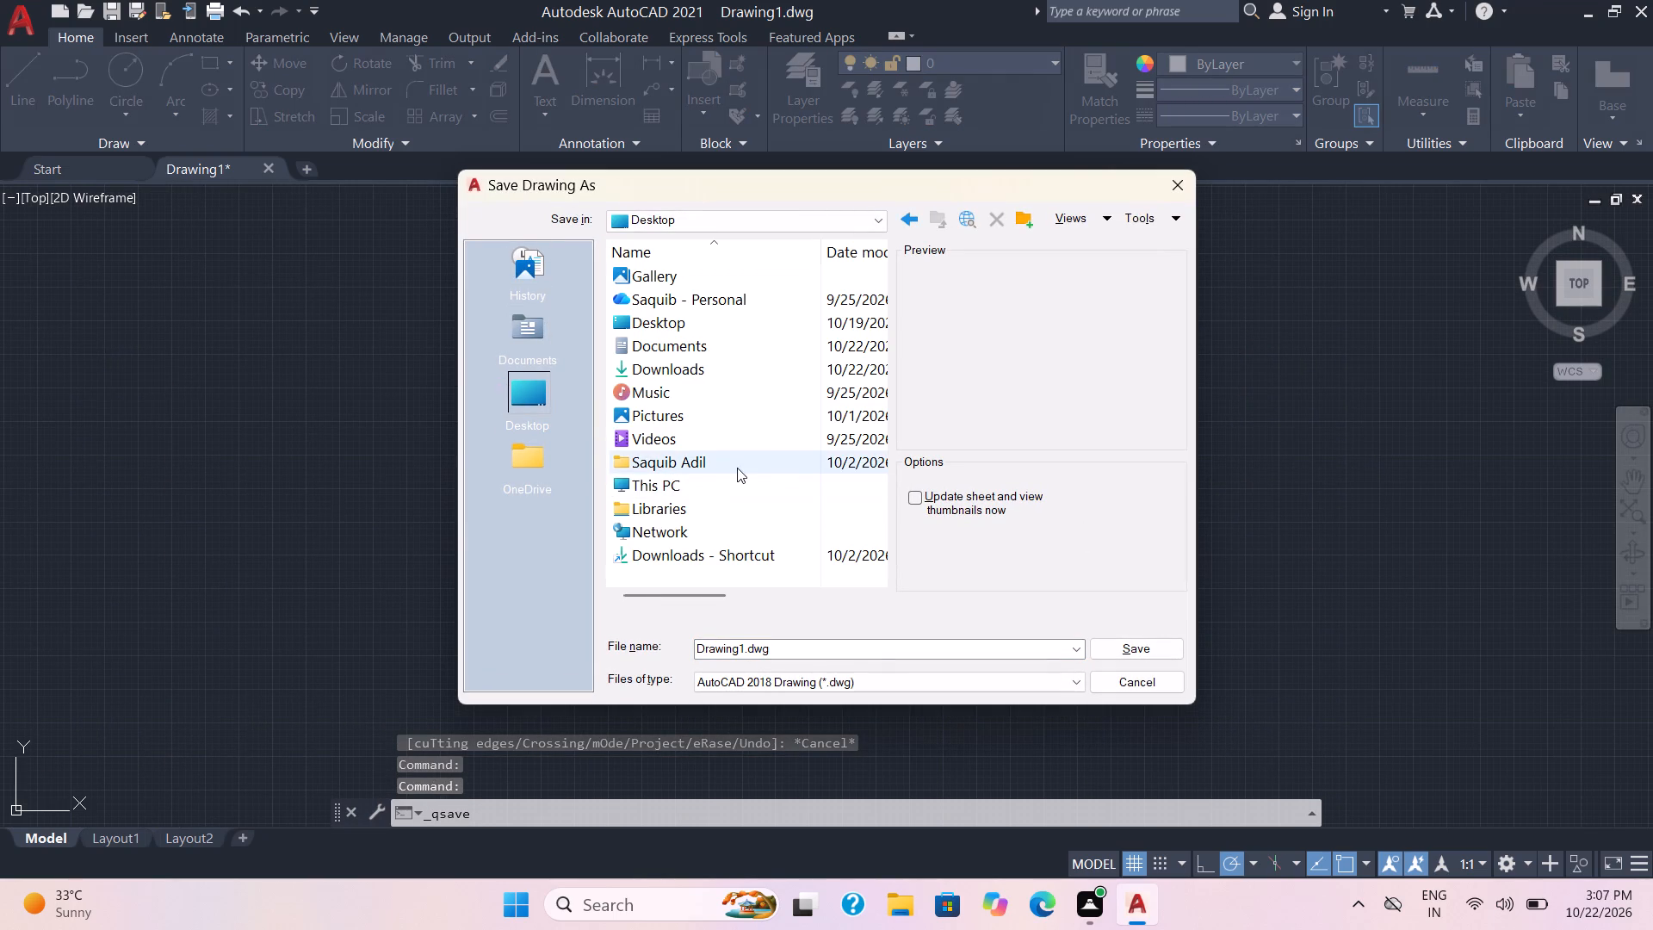
pyautogui.doubleClick(714, 487)
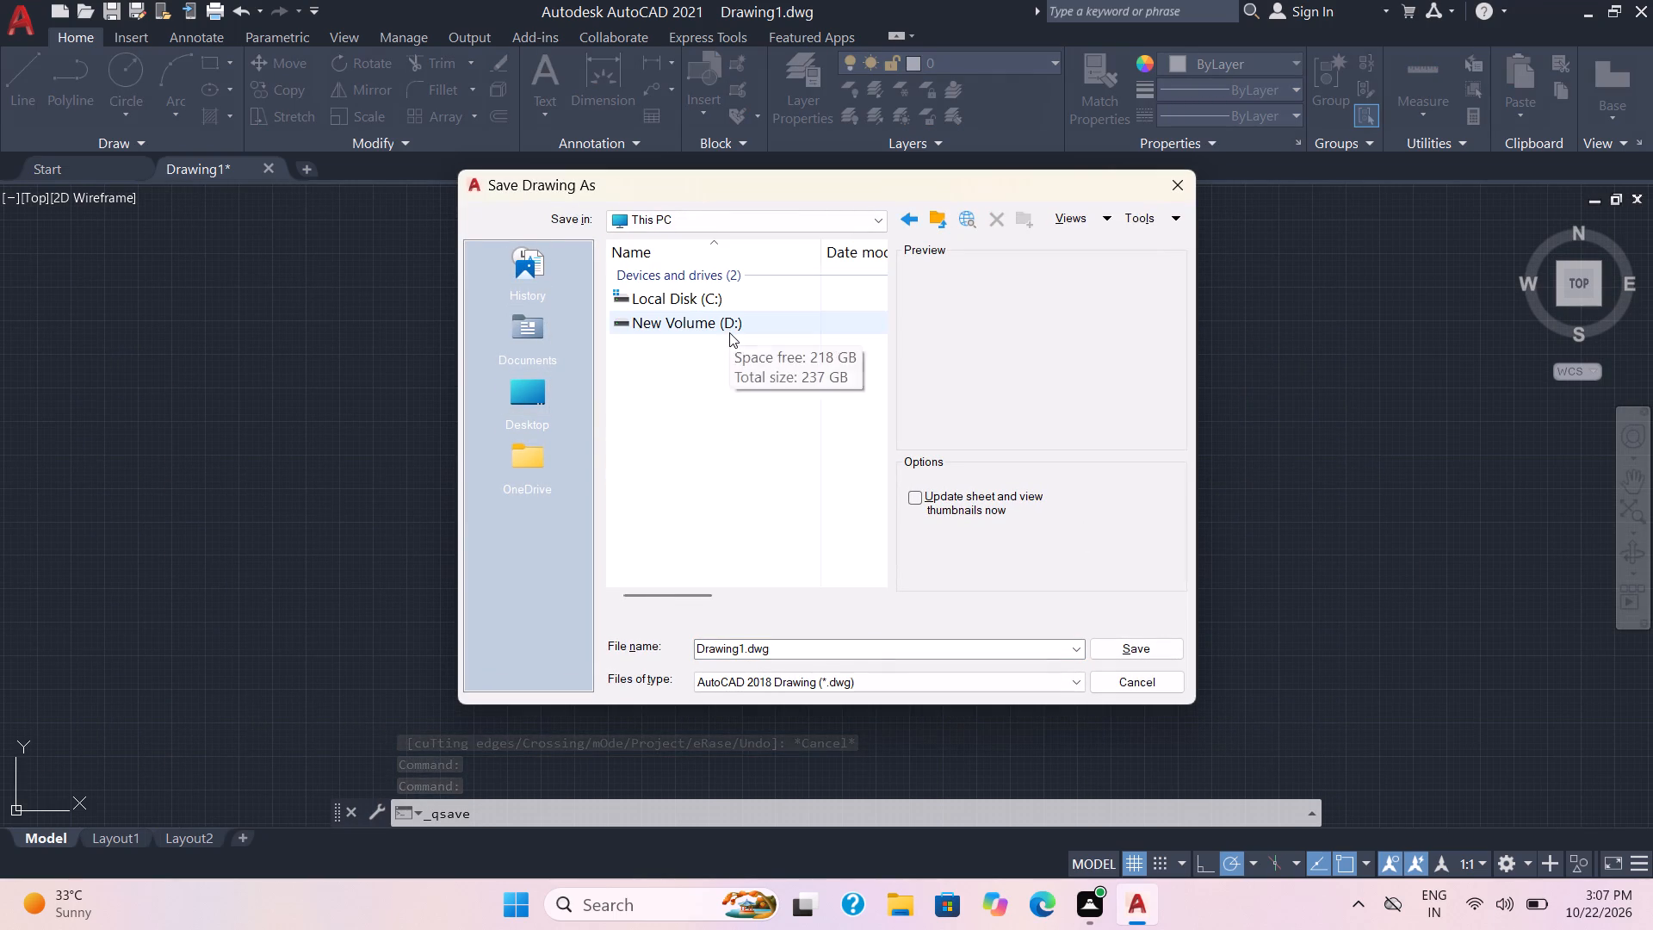
pyautogui.doubleClick(729, 332)
pyautogui.doubleClick(753, 321)
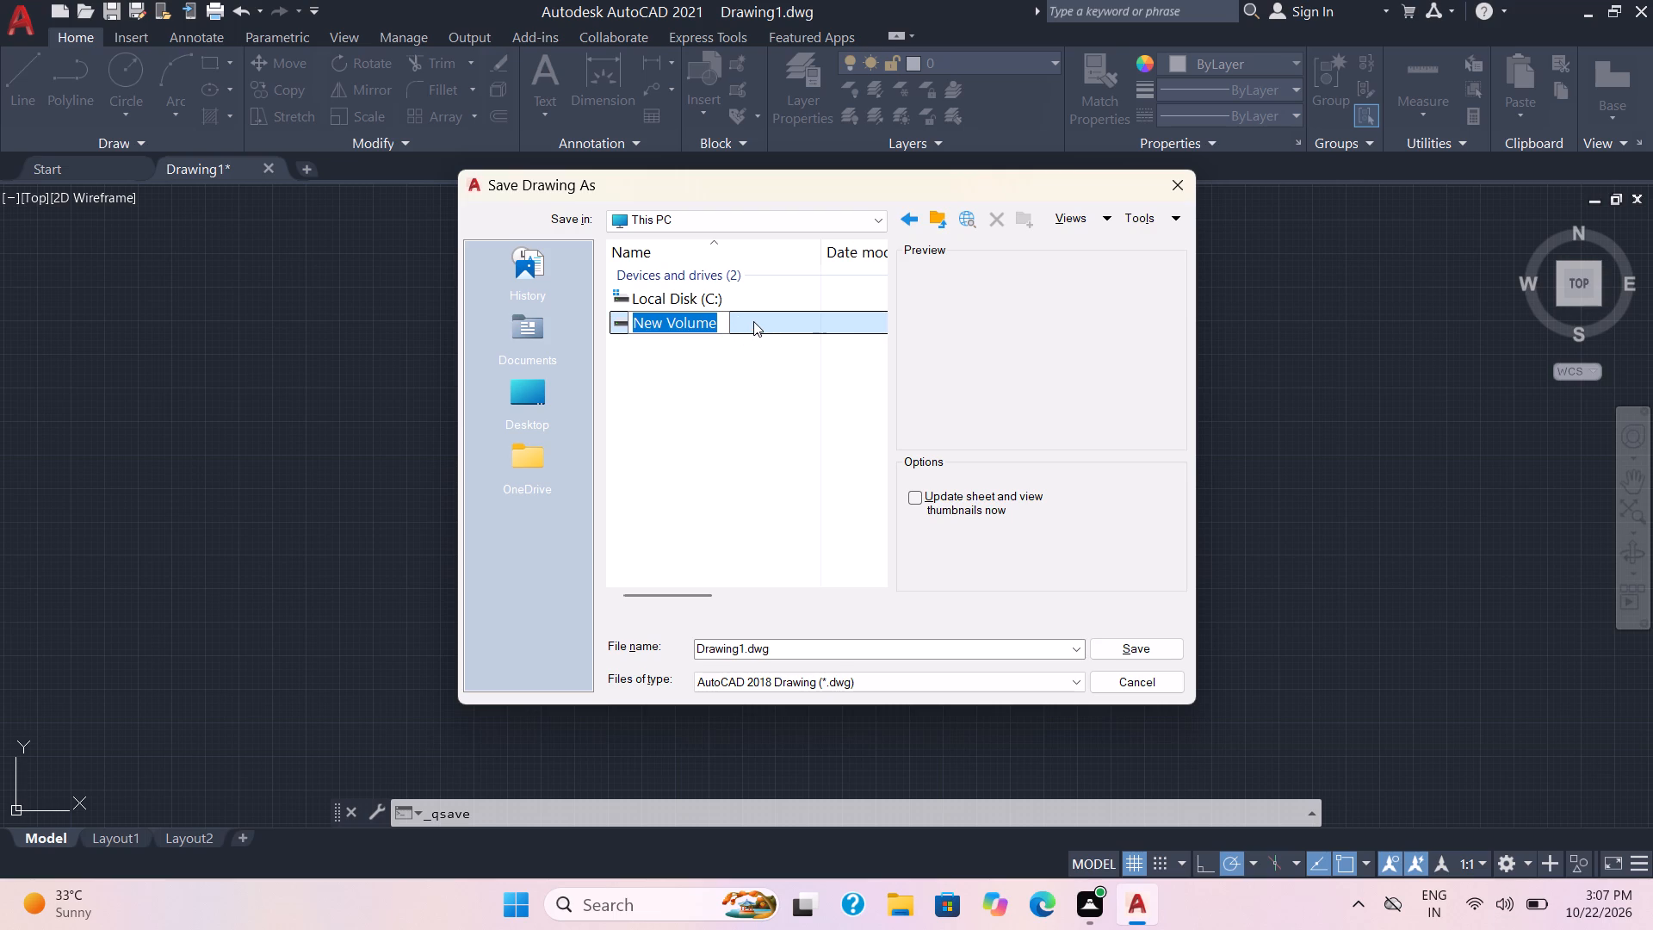
pyautogui.click(749, 322)
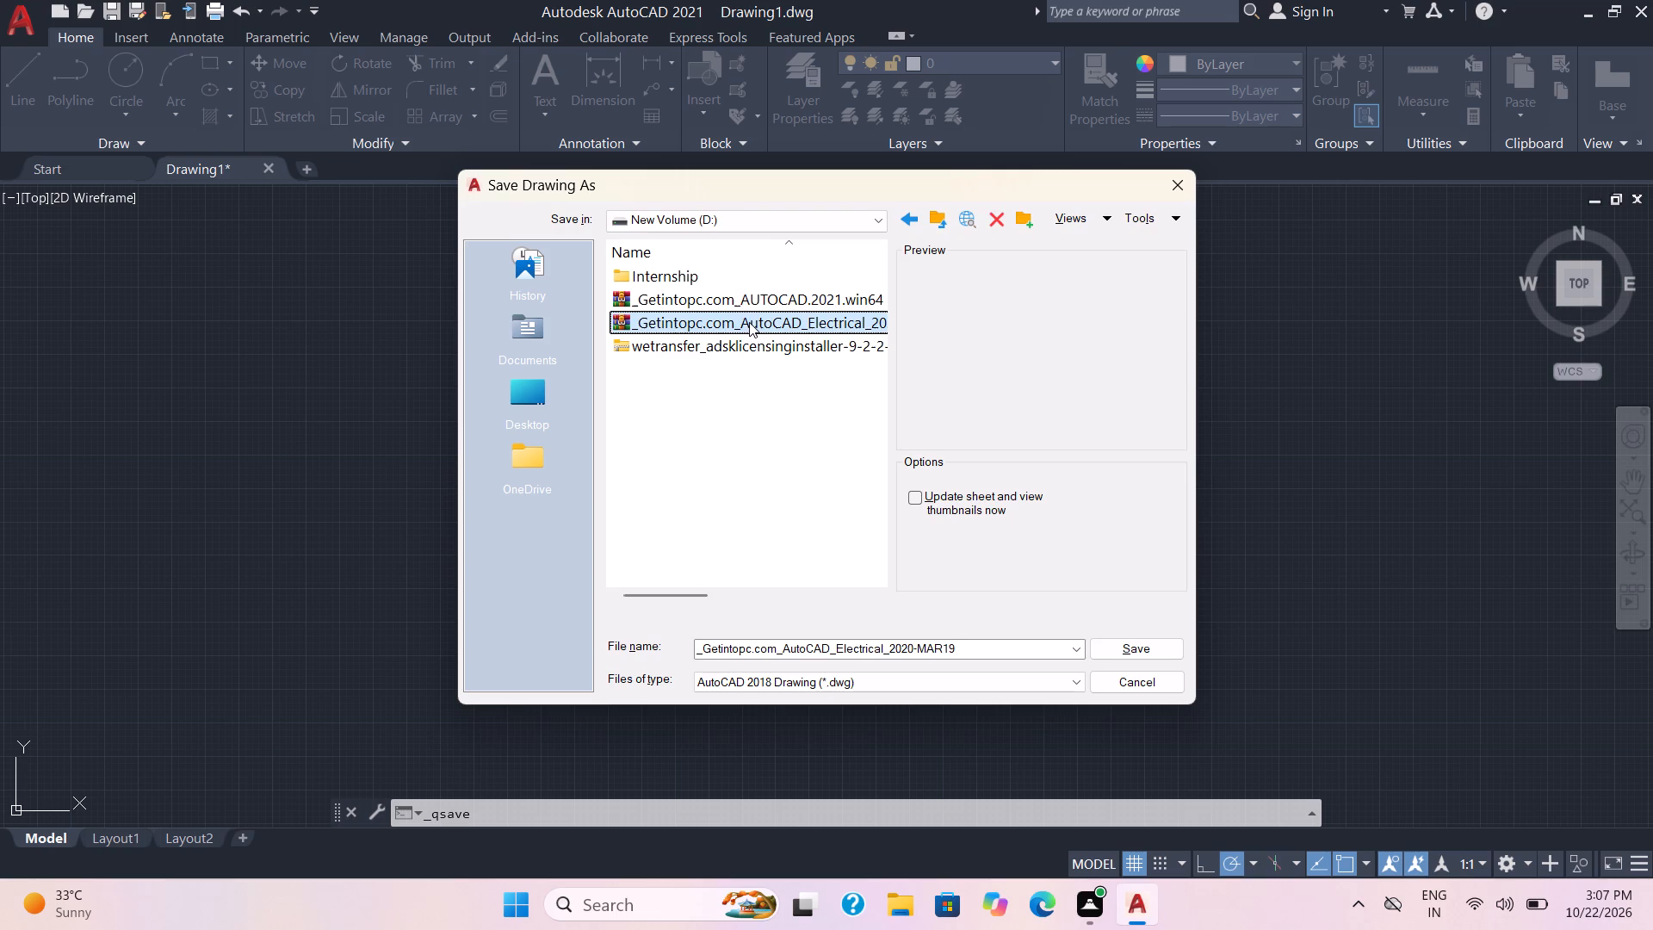
pyautogui.doubleClick(753, 276)
pyautogui.doubleClick(753, 276)
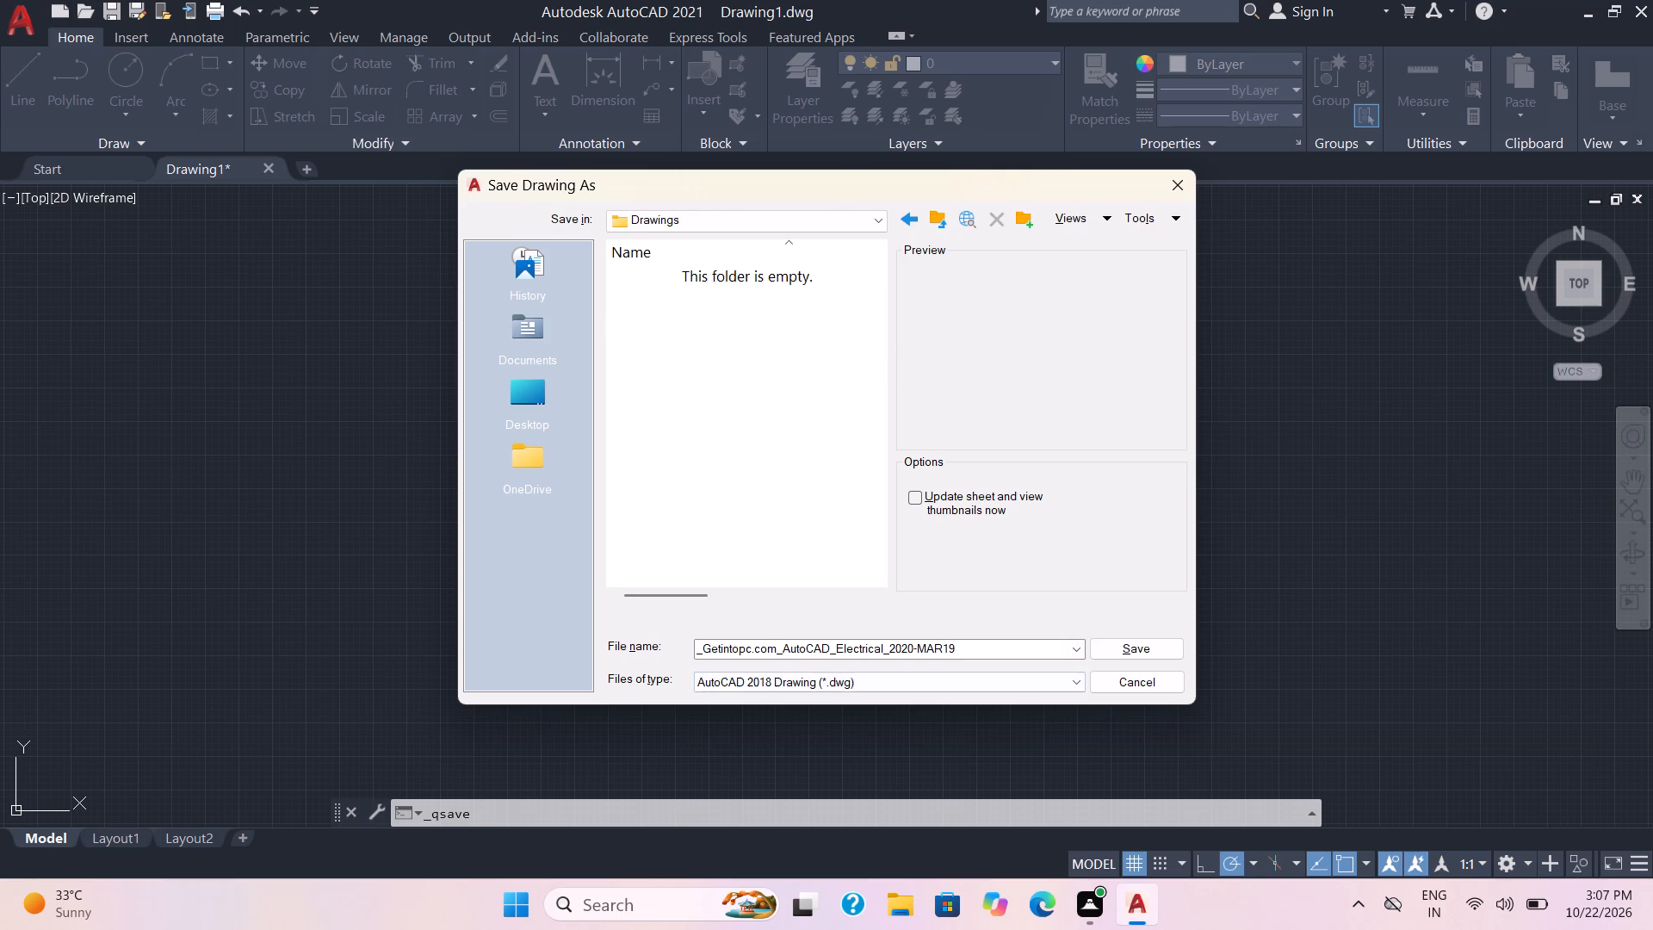
pyautogui.moveTo(1000, 648); pyautogui.dragTo(826, 661)
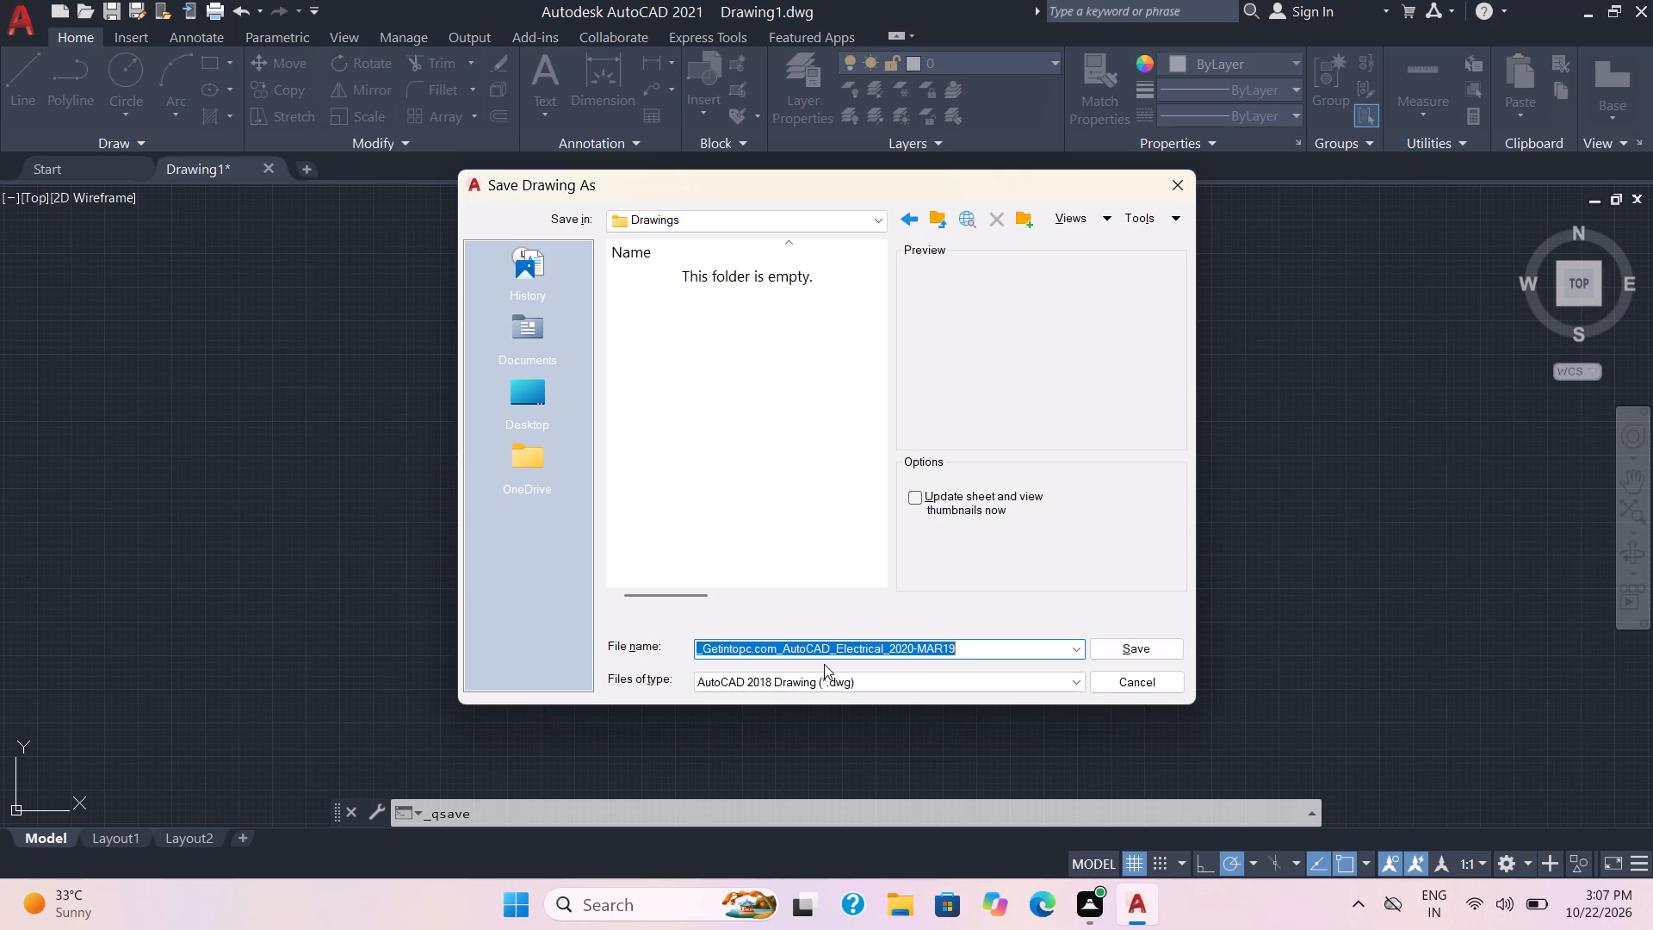
pyautogui.hotkey('ctrl', 'v')
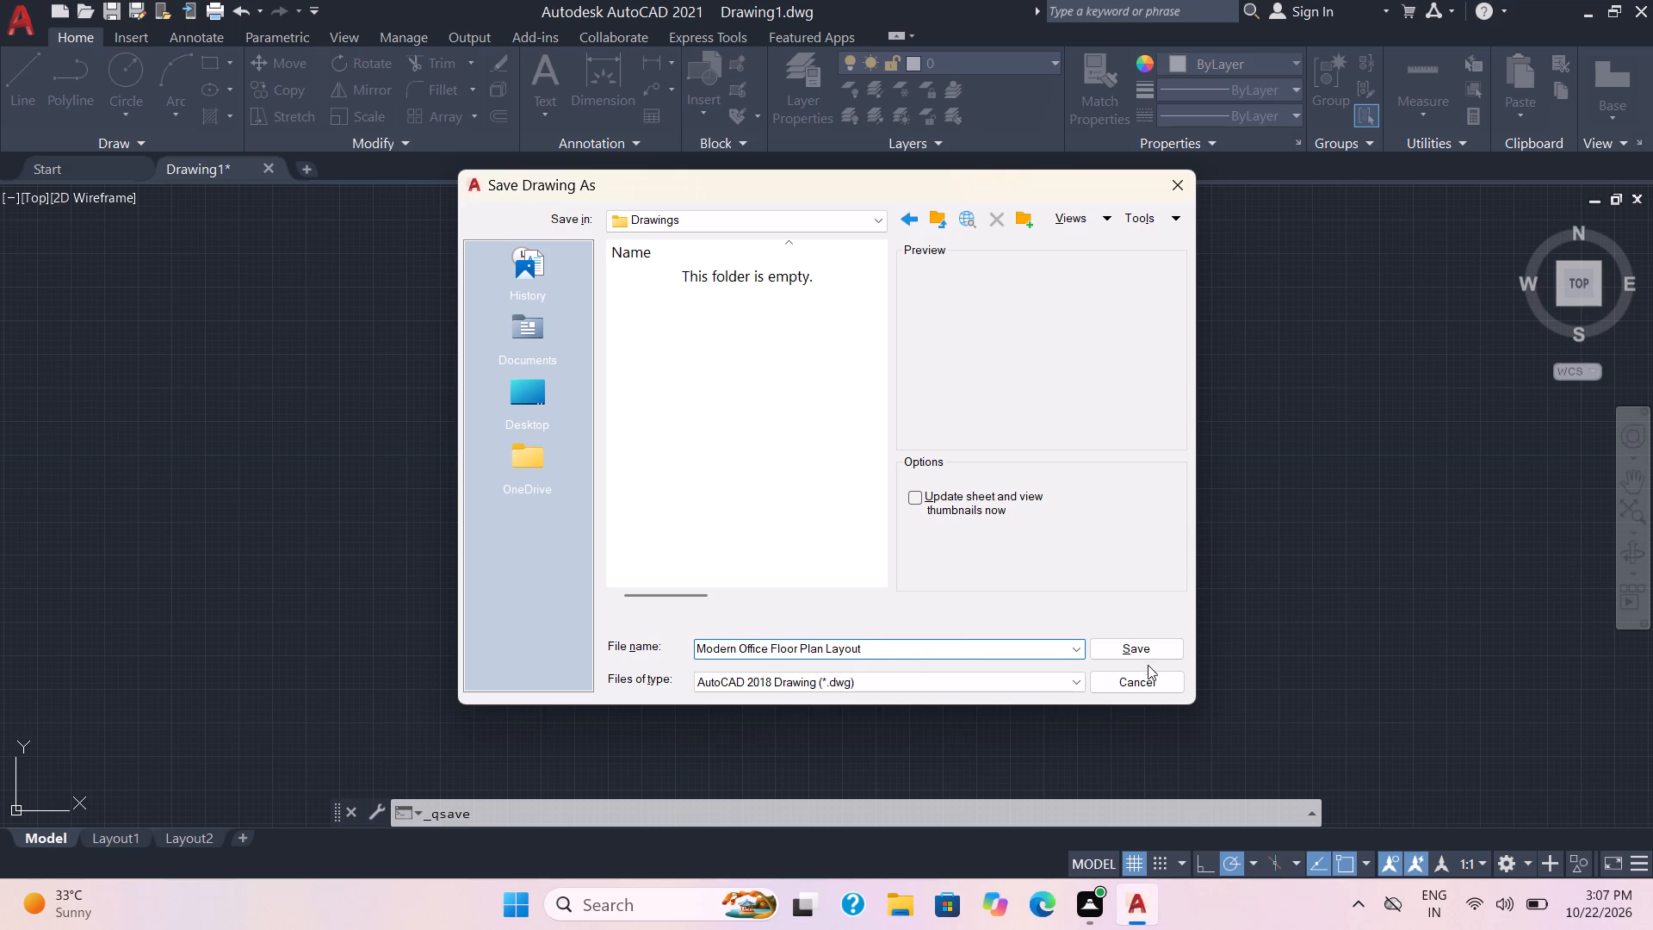
pyautogui.click(1159, 653)
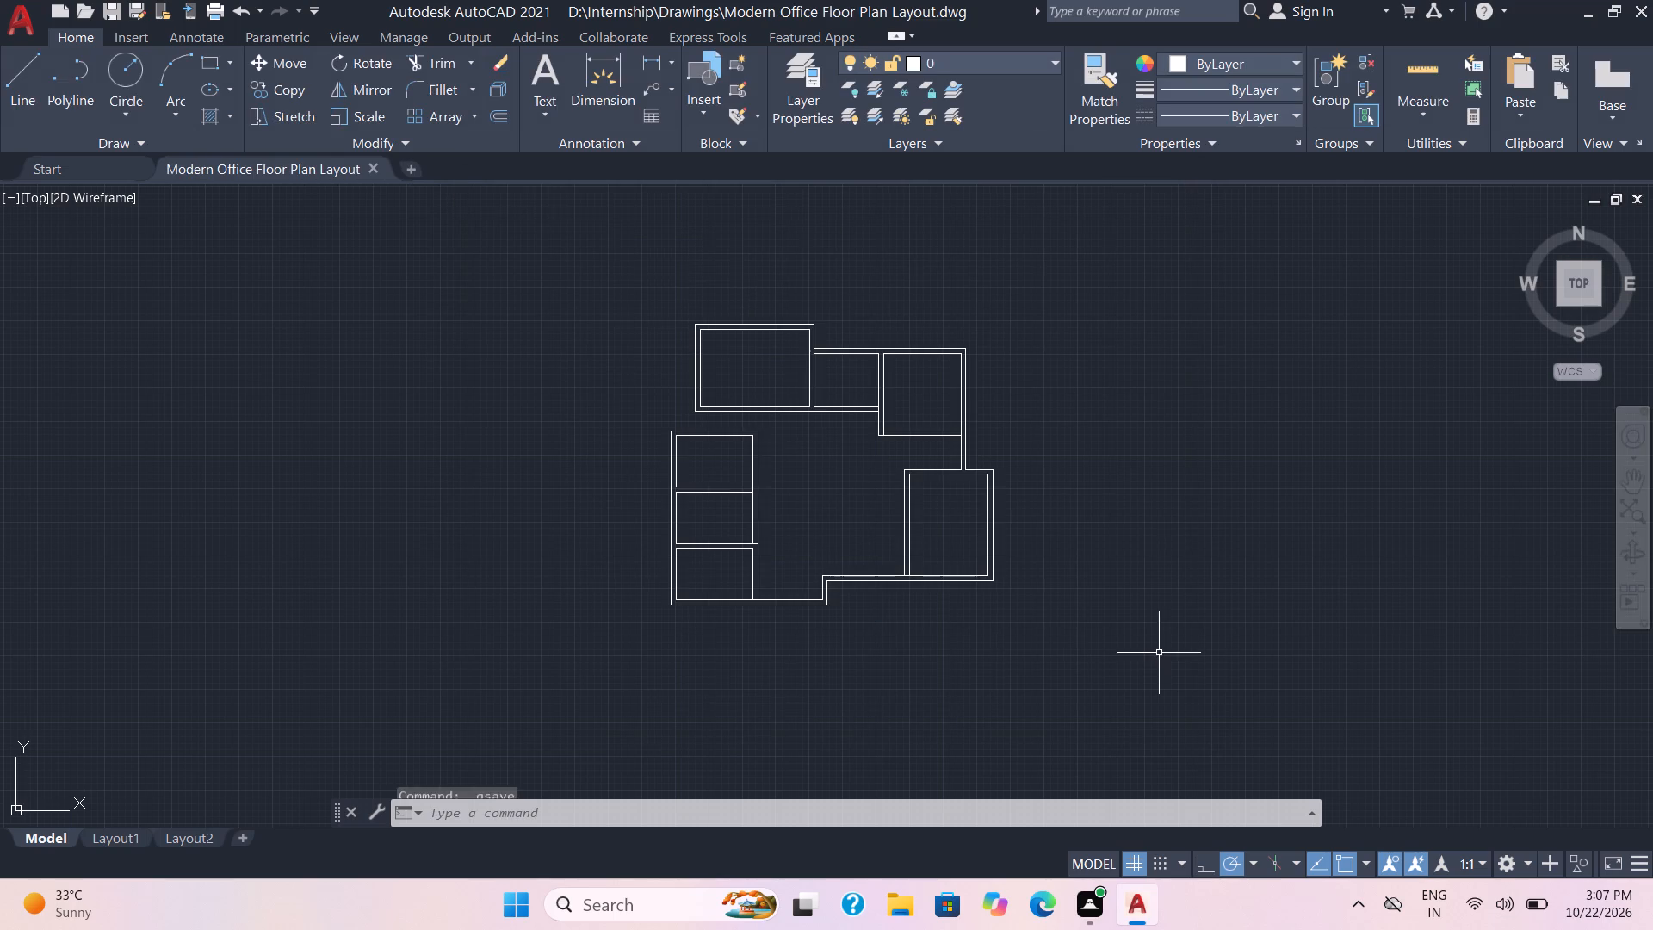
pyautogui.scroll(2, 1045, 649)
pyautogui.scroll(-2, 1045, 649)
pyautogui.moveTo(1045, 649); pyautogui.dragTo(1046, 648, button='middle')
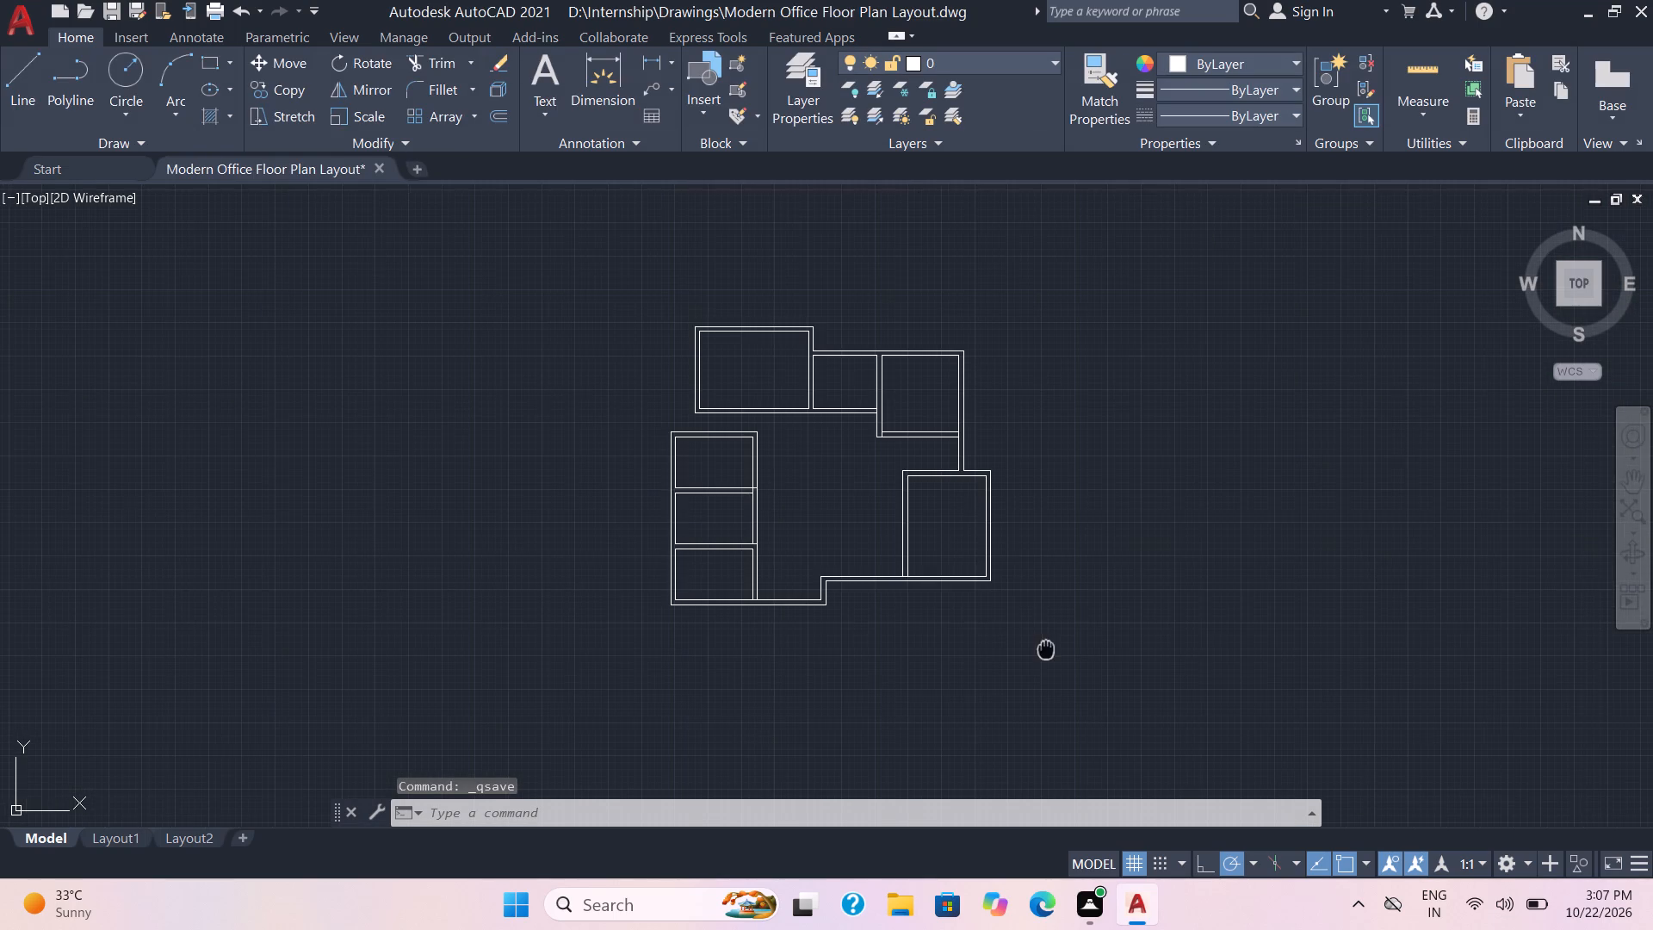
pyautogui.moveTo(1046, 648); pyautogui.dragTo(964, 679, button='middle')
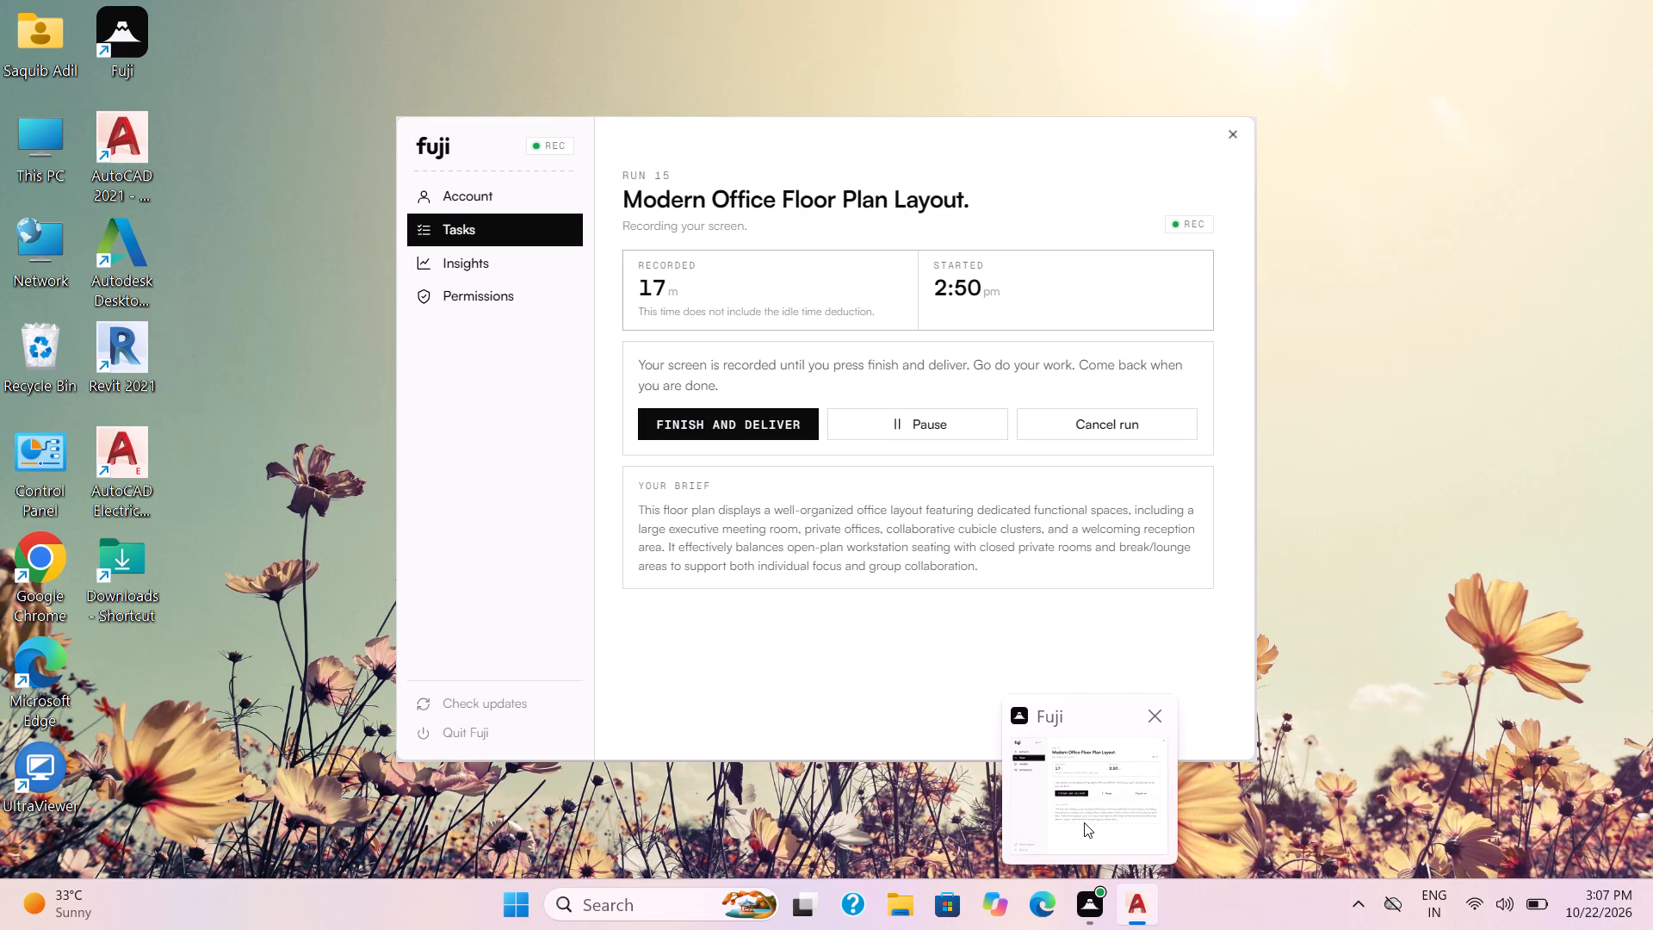
# Offset by 3' both faces of the wall between the top block's middle and right rooms outward, and the right room's inner right line inward.
pyautogui.scroll(1, 811, 615)
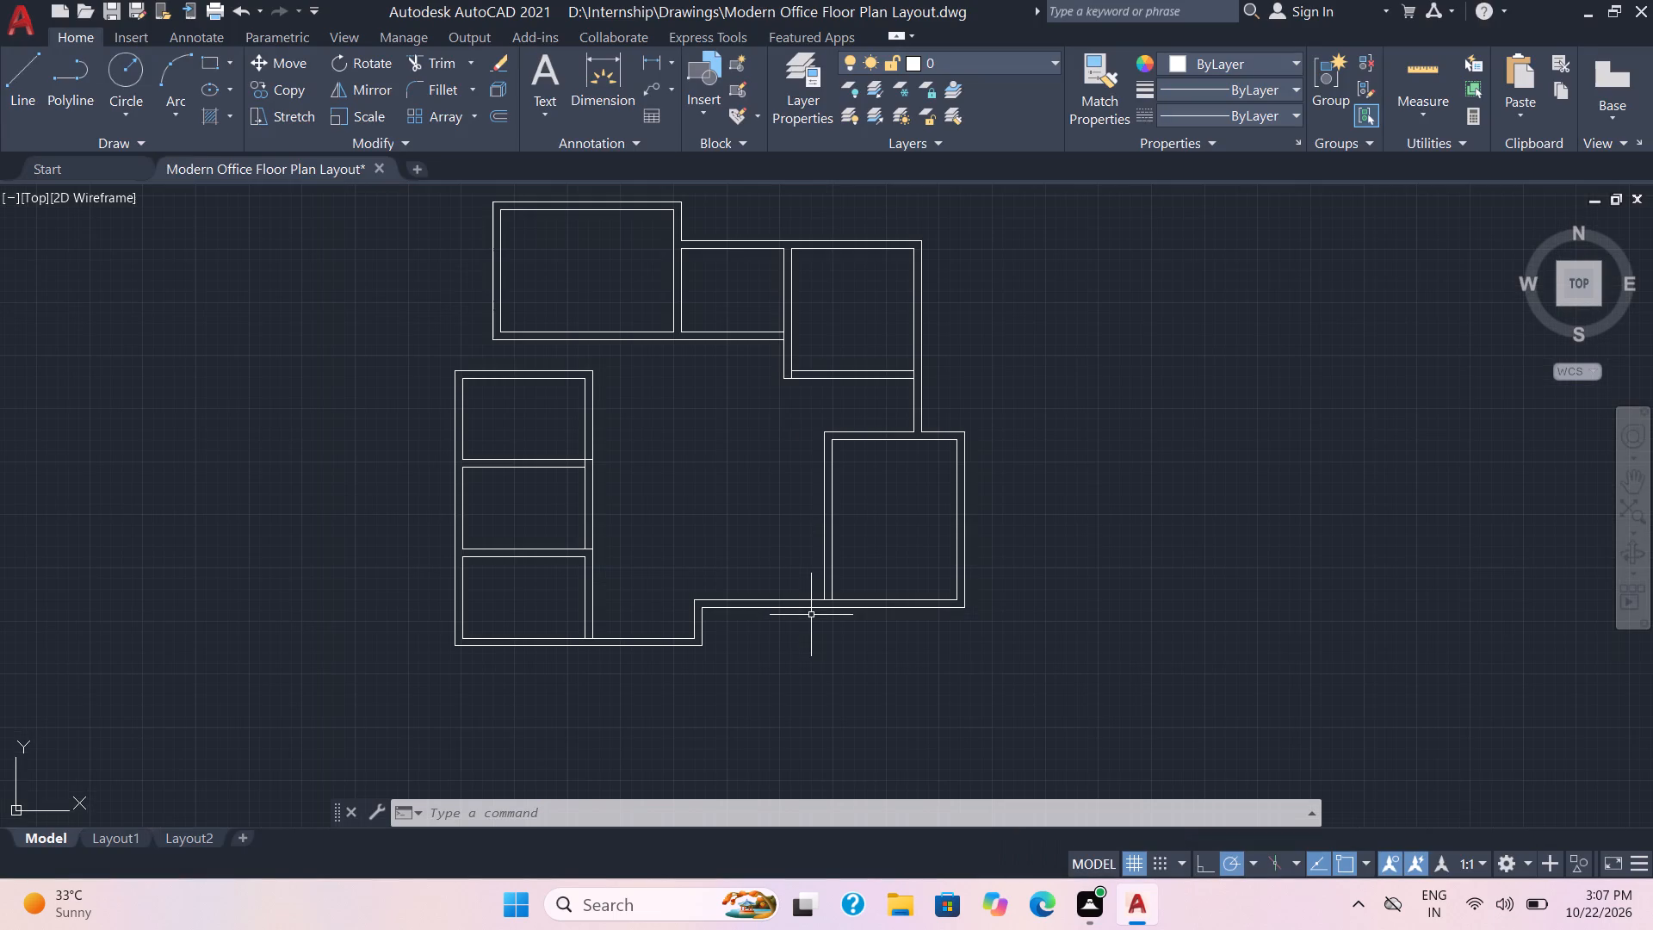
pyautogui.moveTo(811, 615); pyautogui.dragTo(899, 725, button='middle')
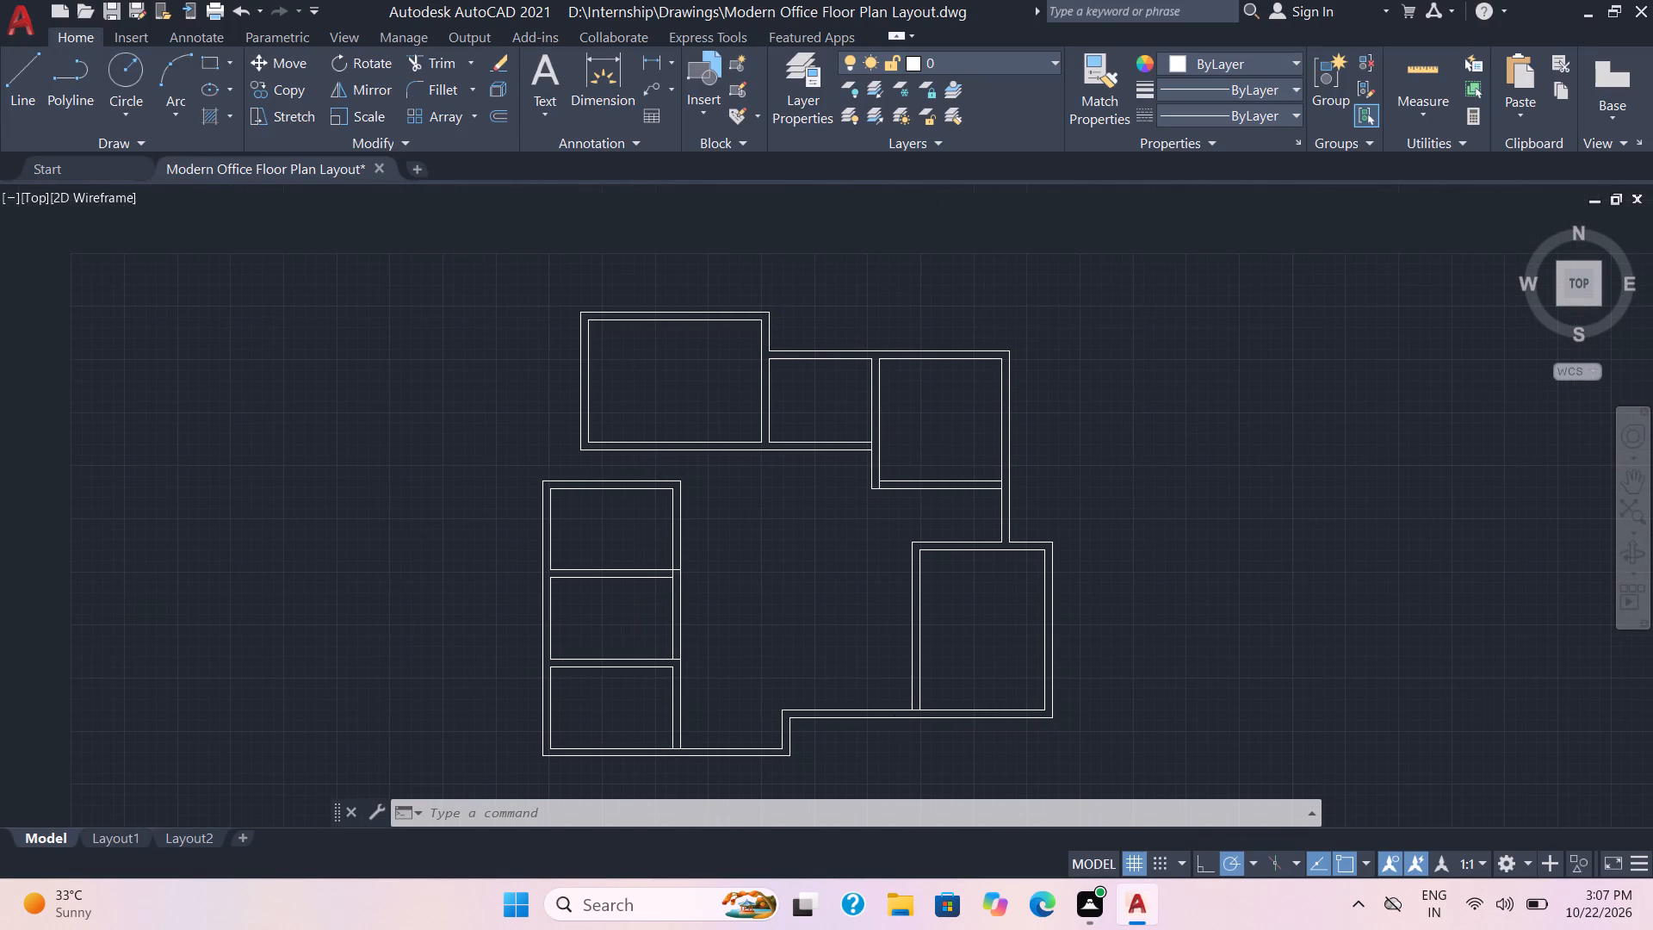
pyautogui.press('o')
pyautogui.press('Return')
pyautogui.write("3'")
pyautogui.press('Return')
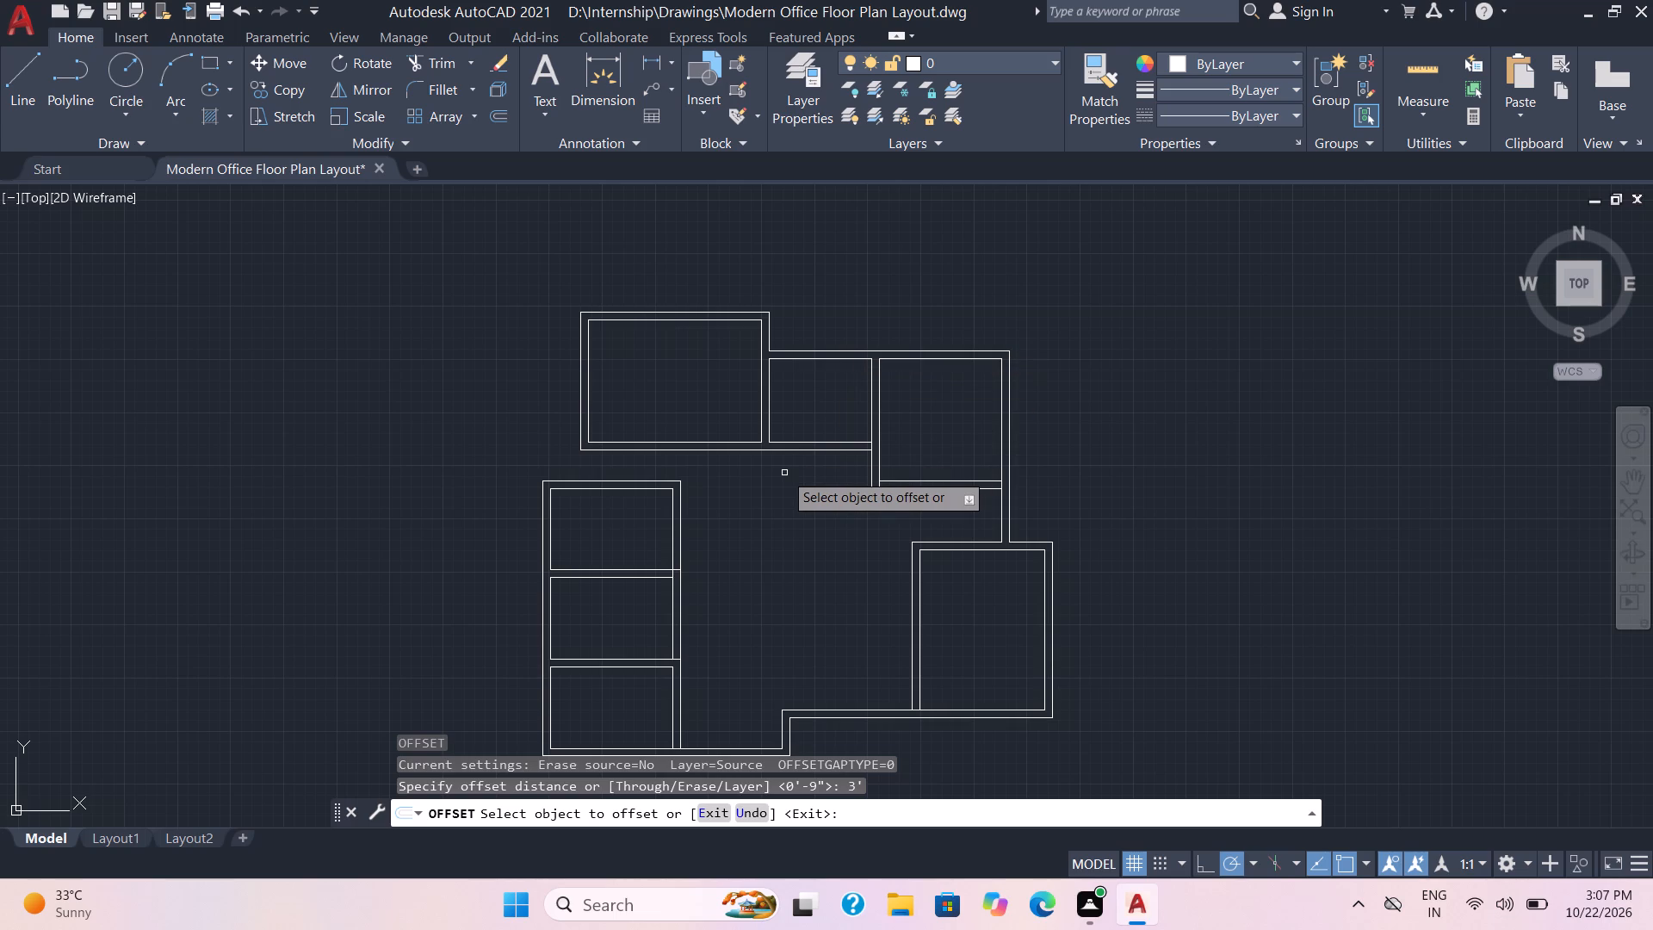
pyautogui.scroll(1, 784, 473)
pyautogui.click(918, 404)
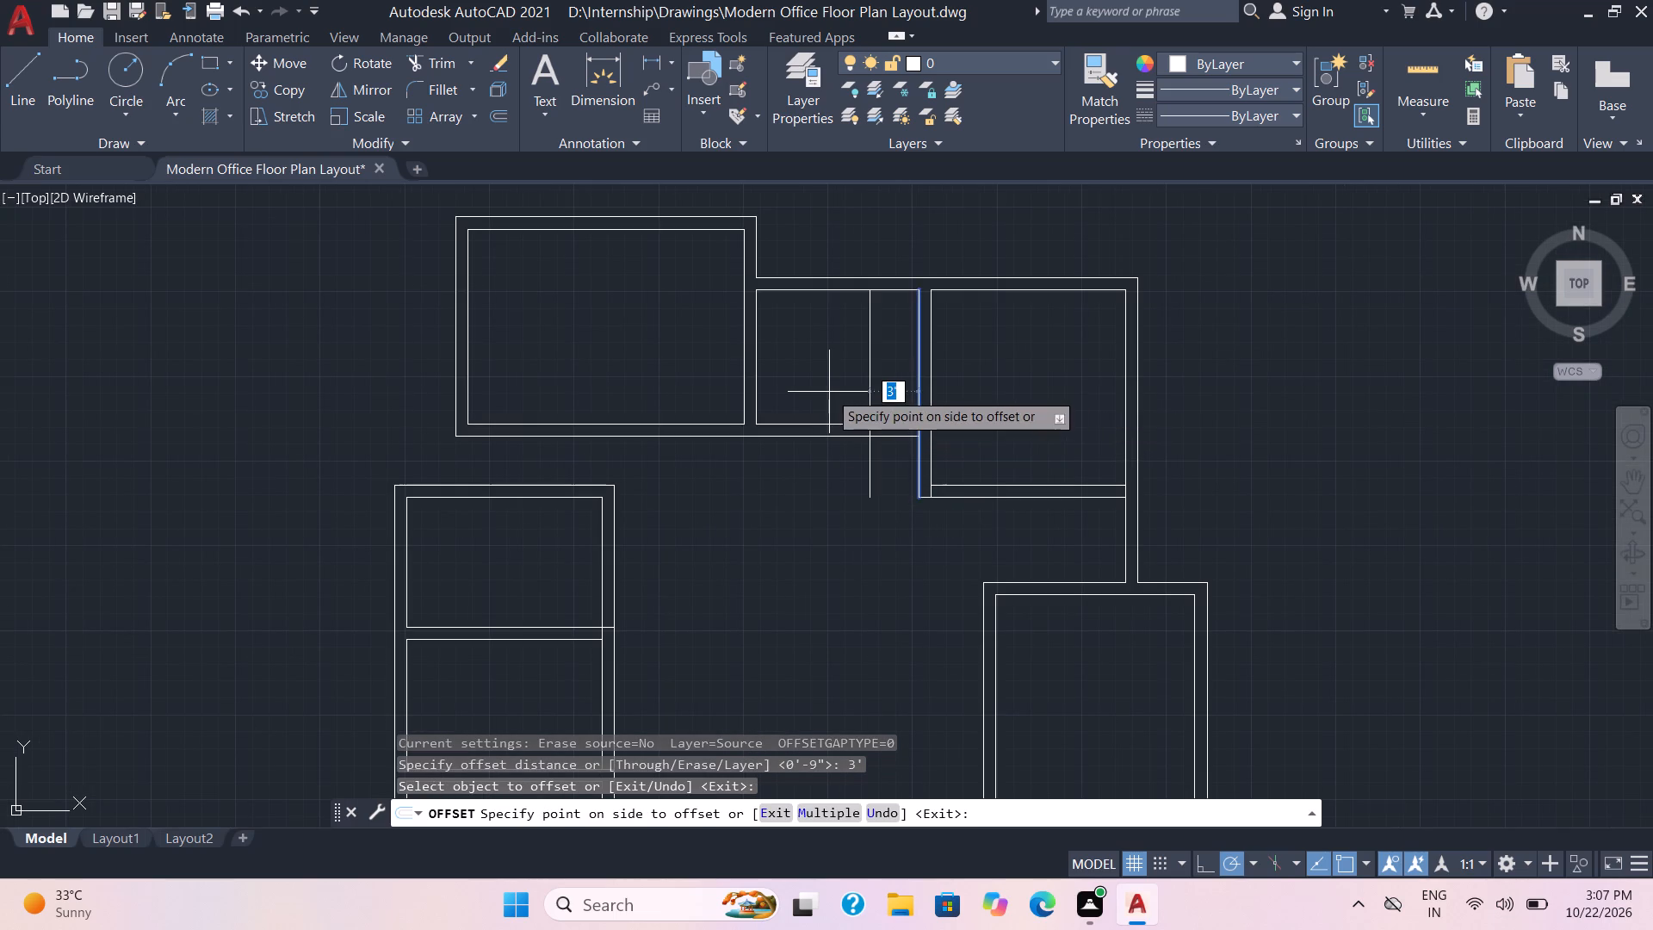
pyautogui.click(829, 392)
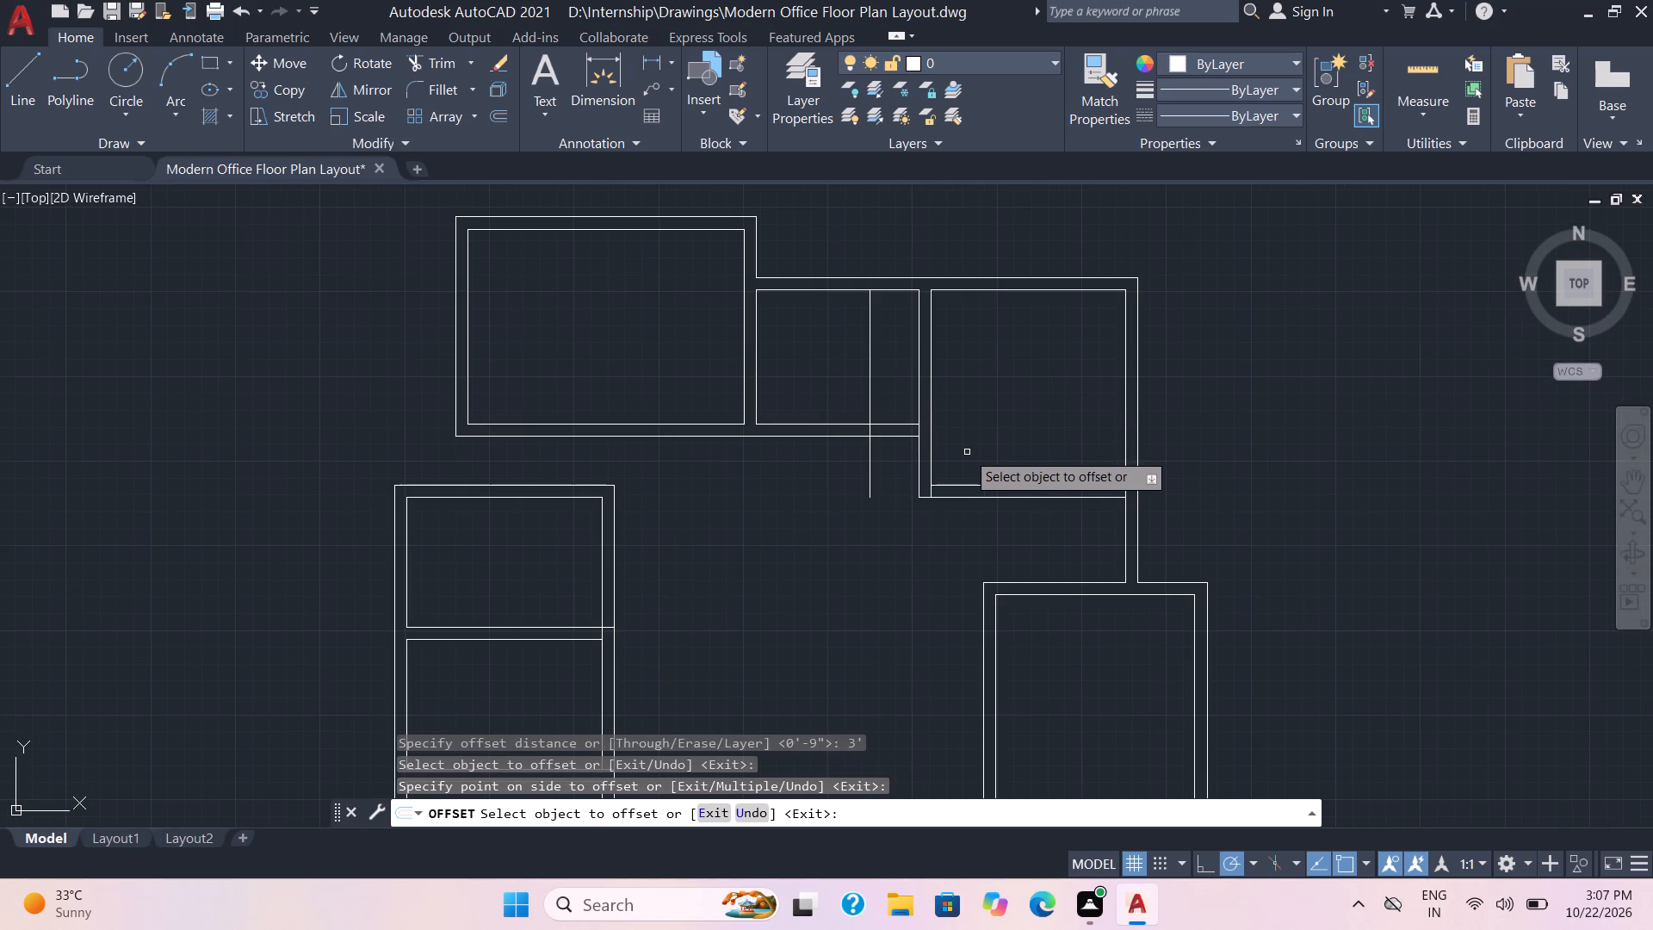
pyautogui.click(932, 462)
pyautogui.click(1000, 453)
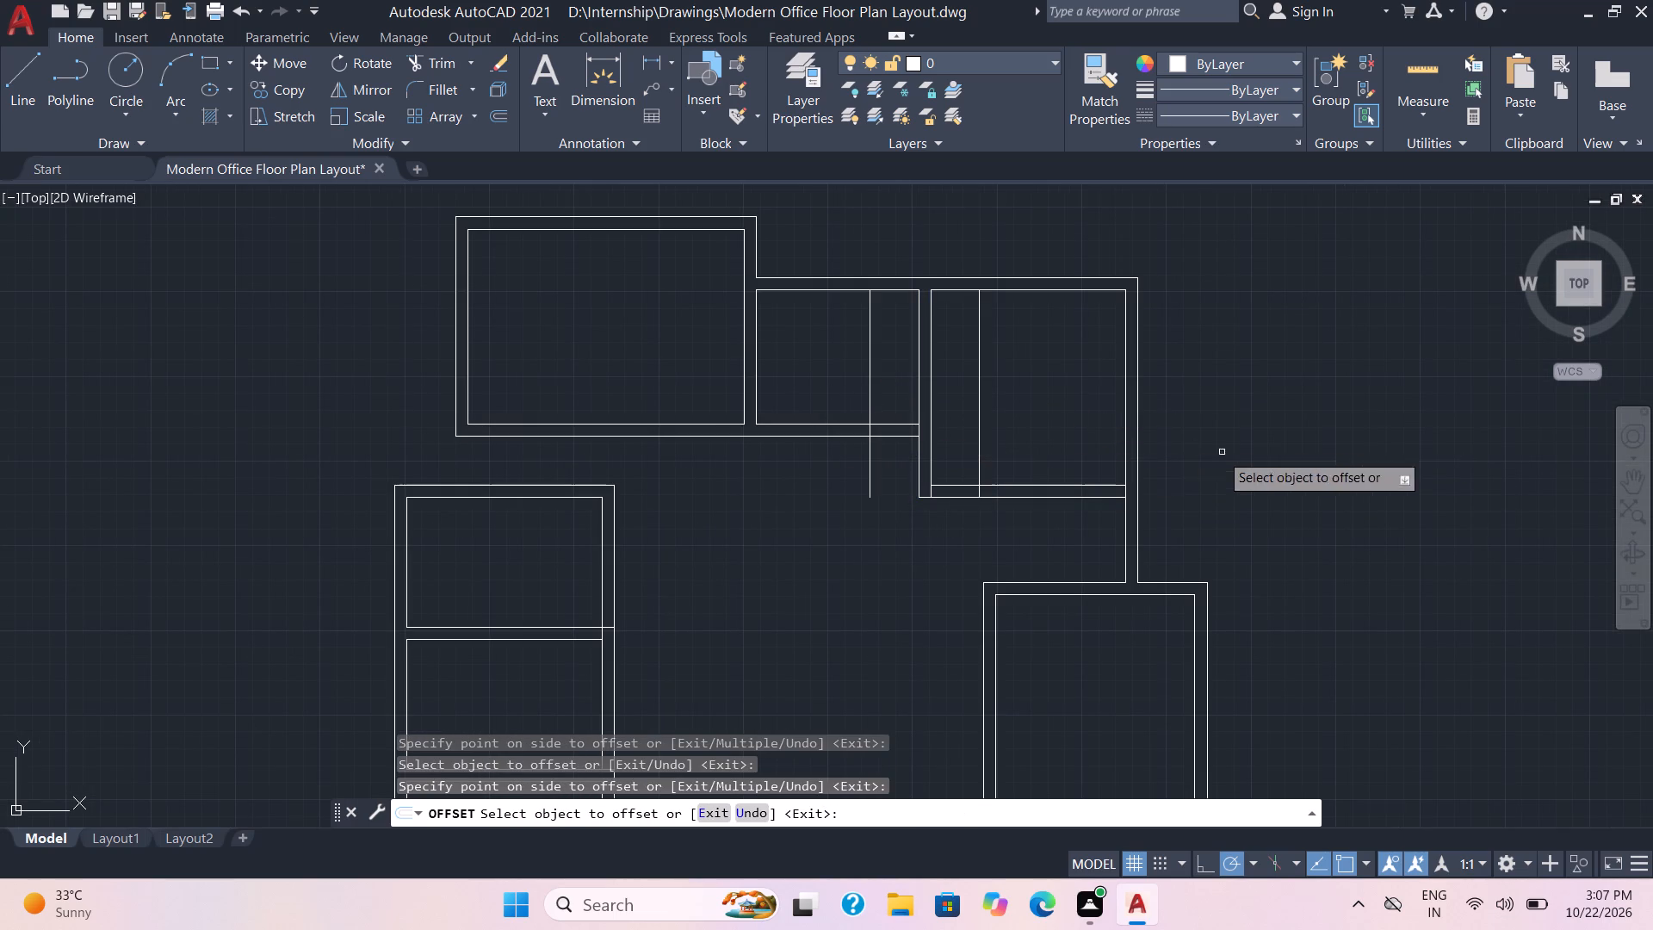
pyautogui.click(1127, 462)
pyautogui.click(1031, 462)
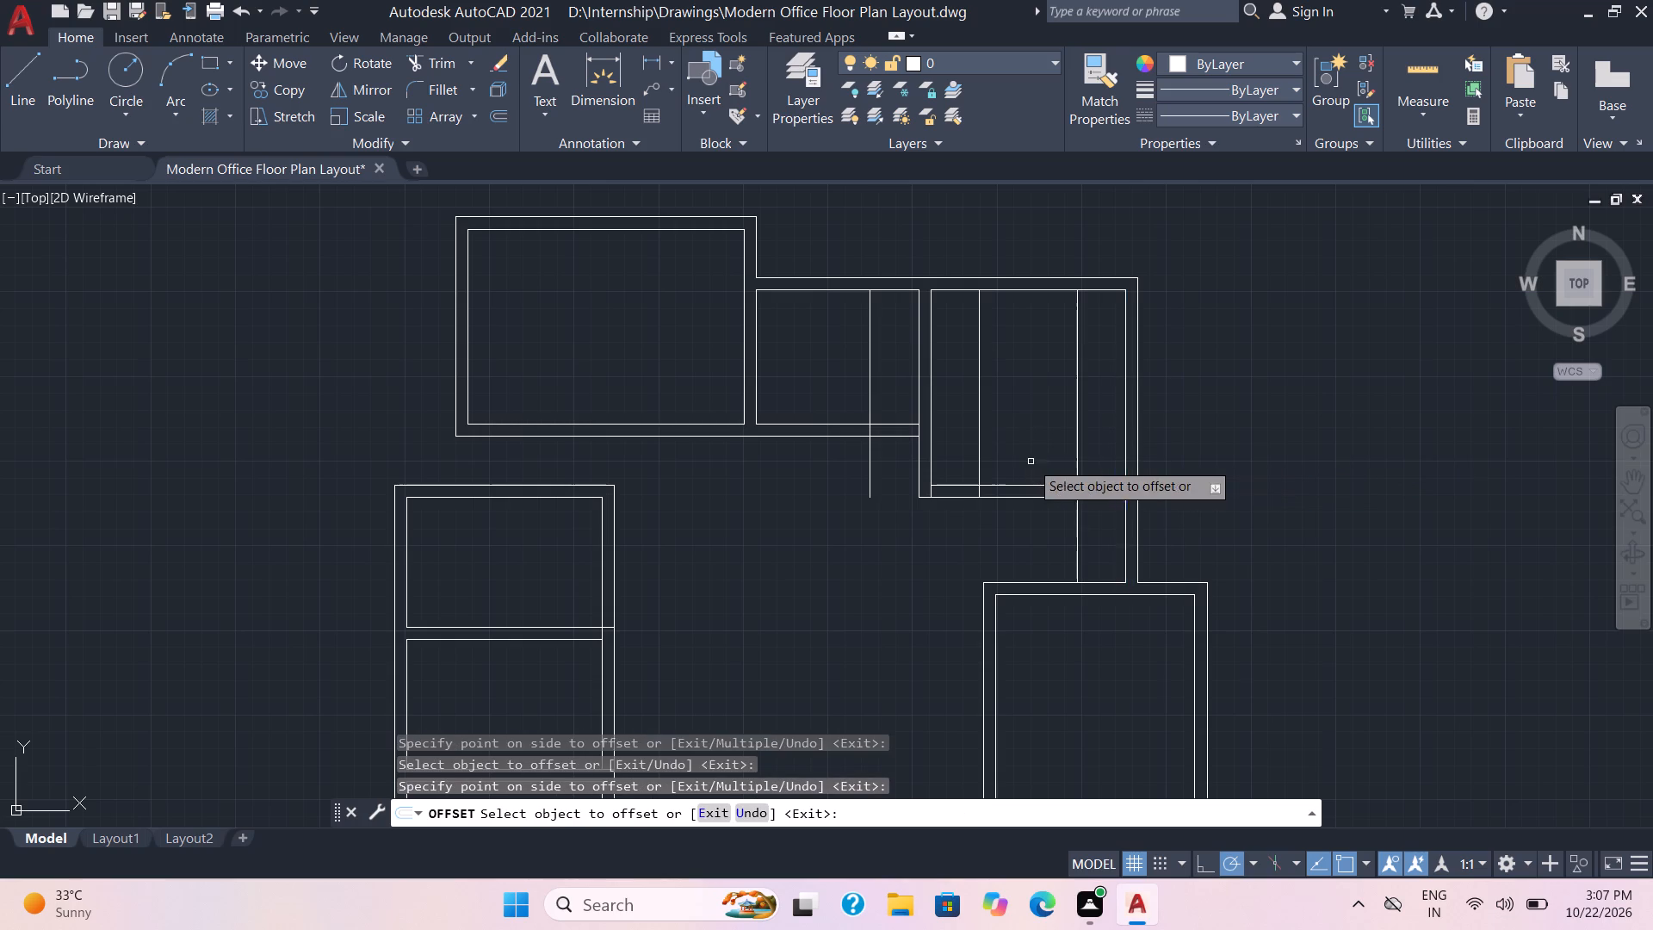
# Offset the inner bottom wall line of each of the three stacked left rooms 3' upward into its room.
pyautogui.scroll(-1, 1037, 628)
pyautogui.moveTo(1034, 652); pyautogui.dragTo(1144, 384, button='middle')
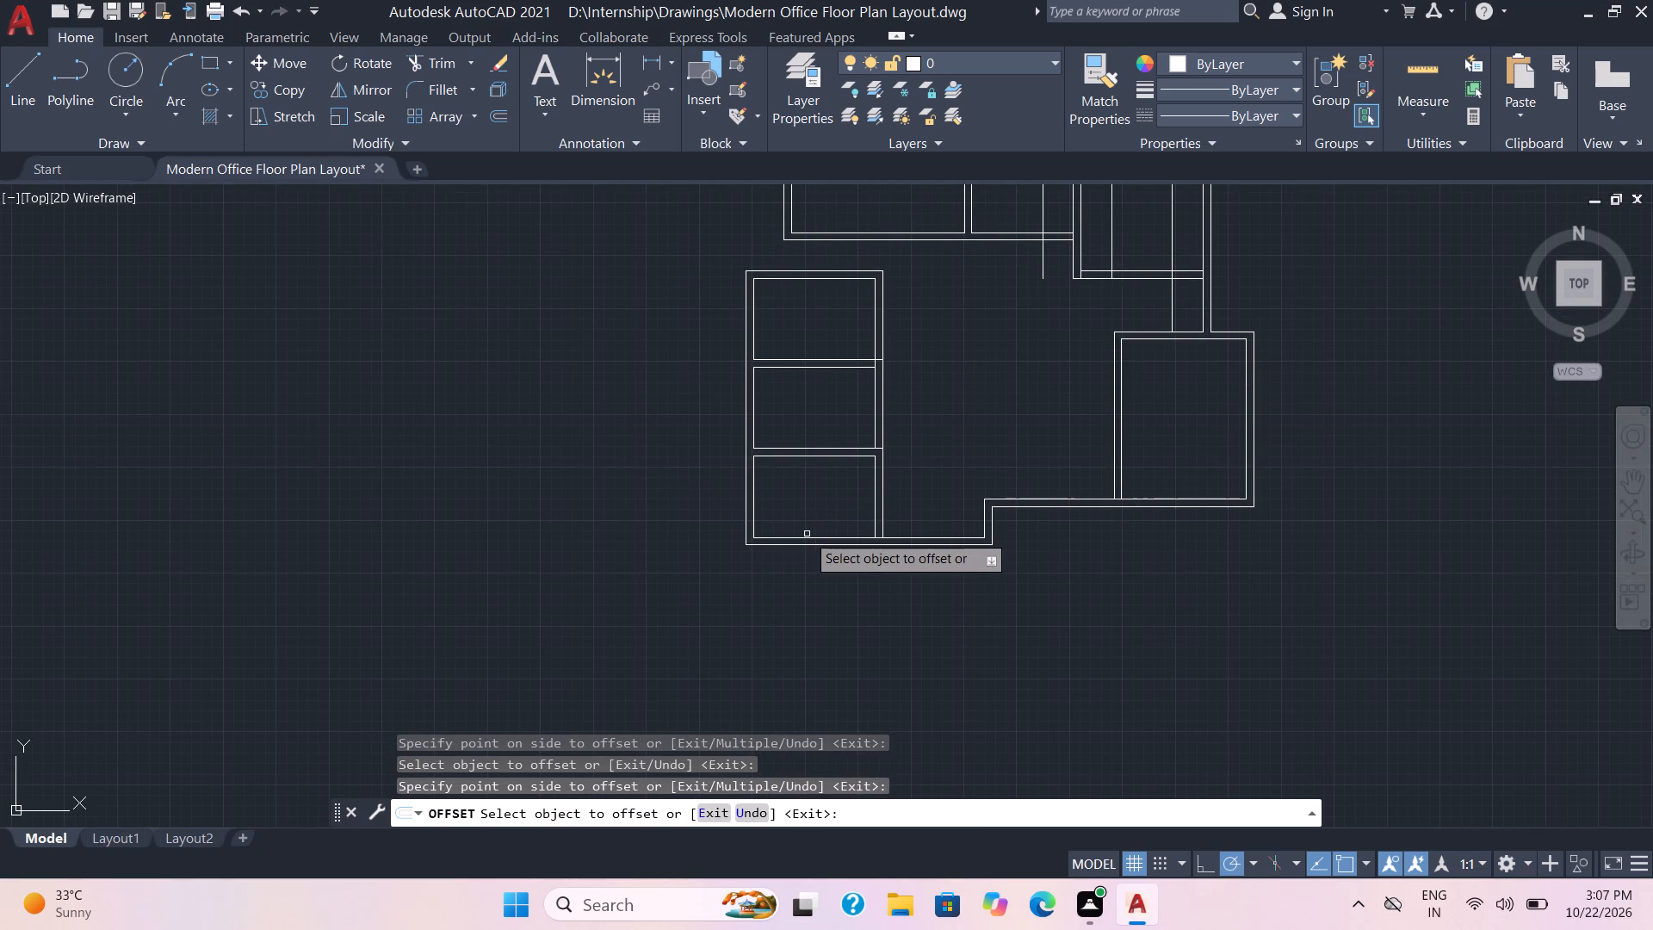
pyautogui.scroll(1, 830, 524)
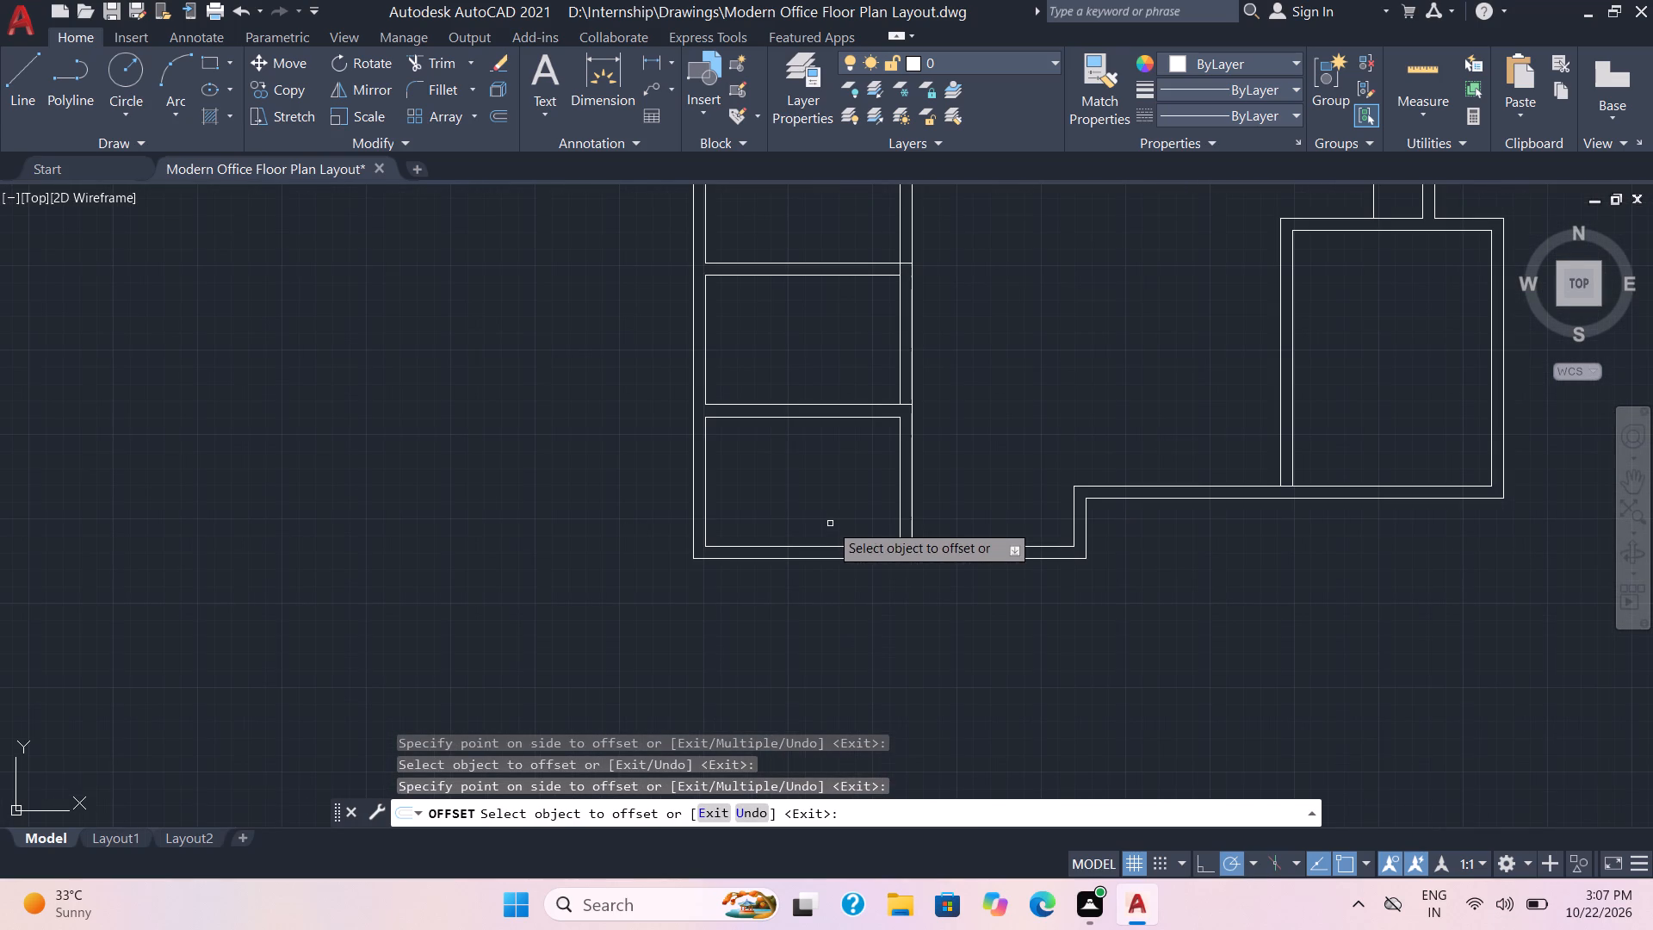
pyautogui.click(840, 544)
pyautogui.click(851, 512)
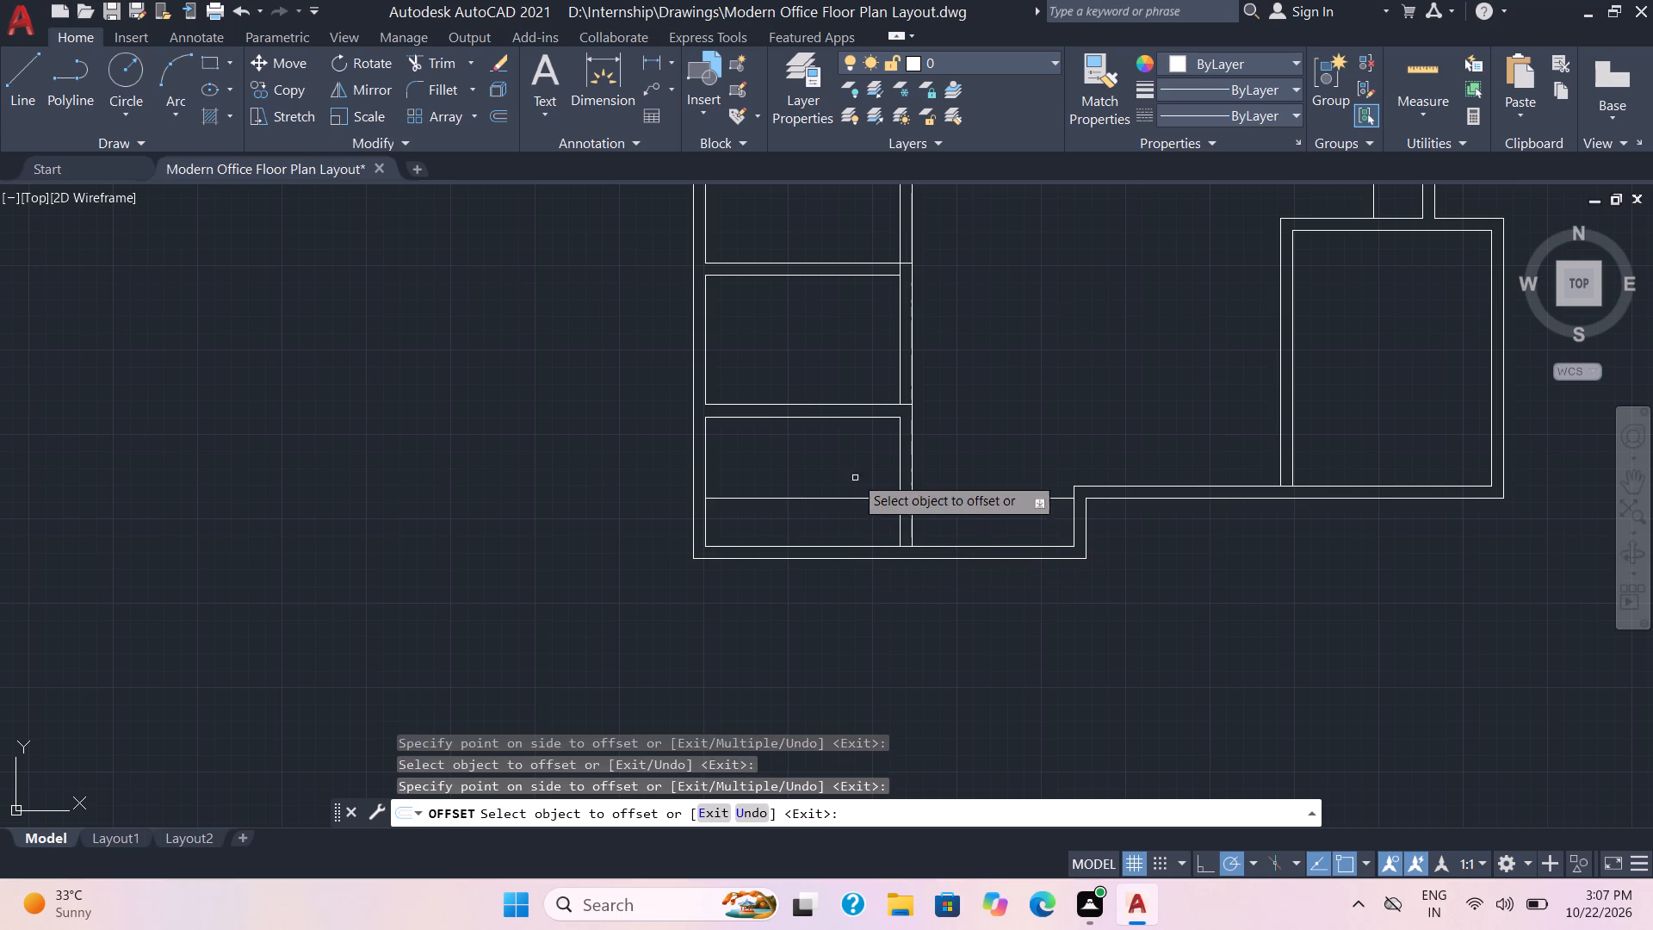
pyautogui.click(884, 404)
pyautogui.click(868, 345)
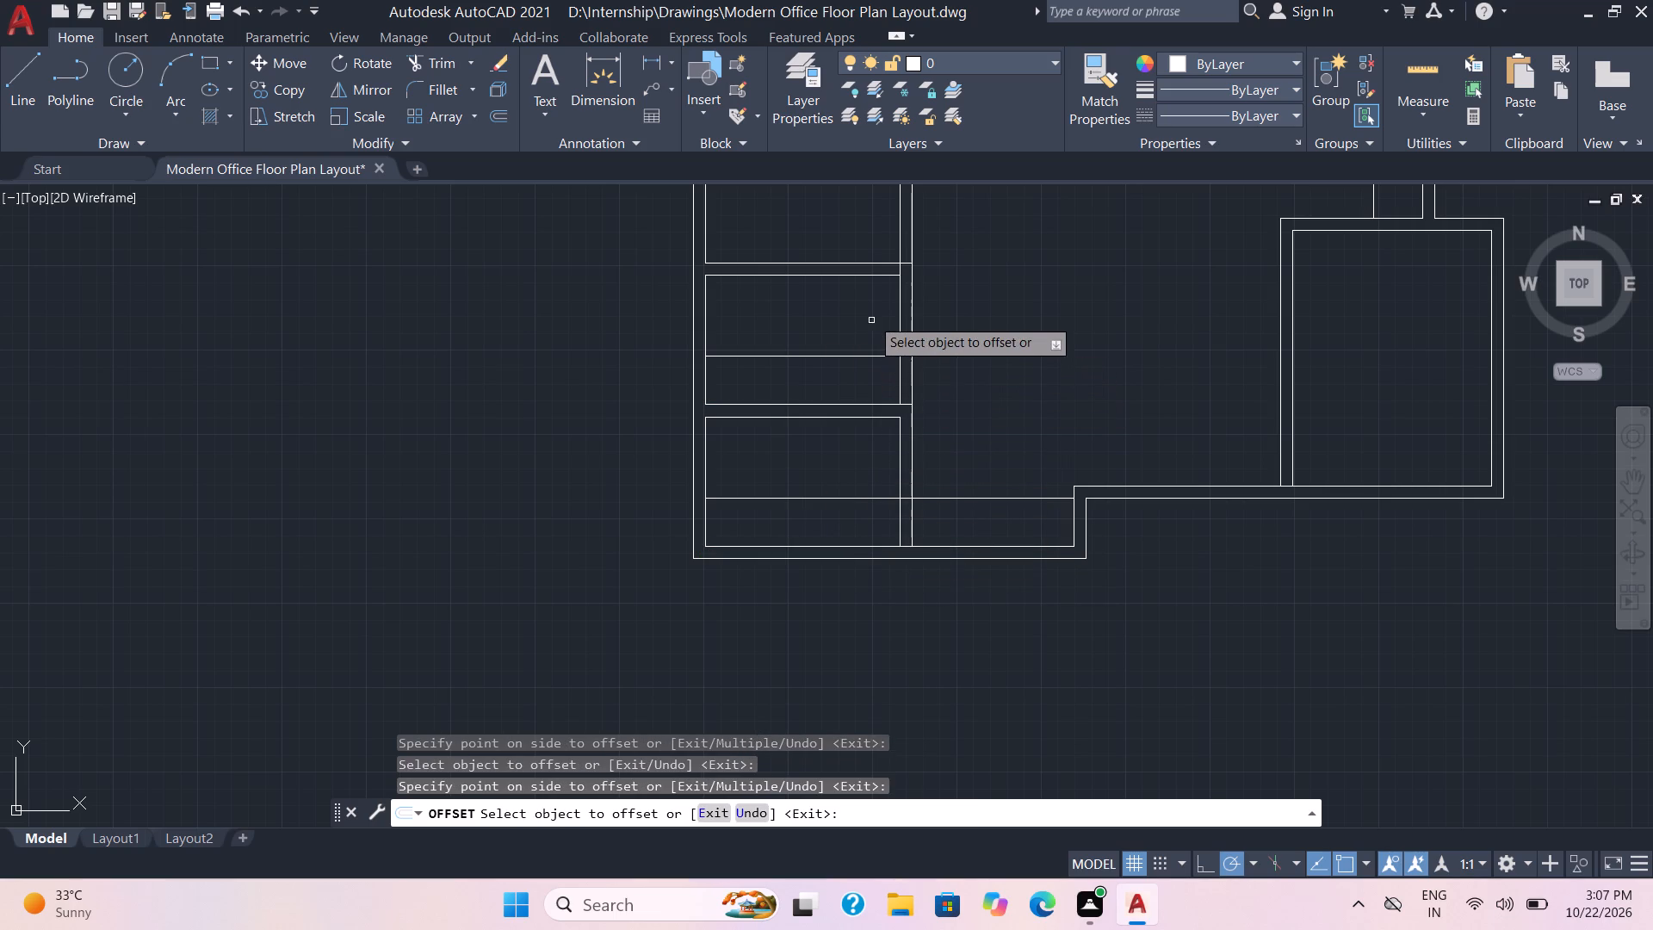
pyautogui.click(889, 263)
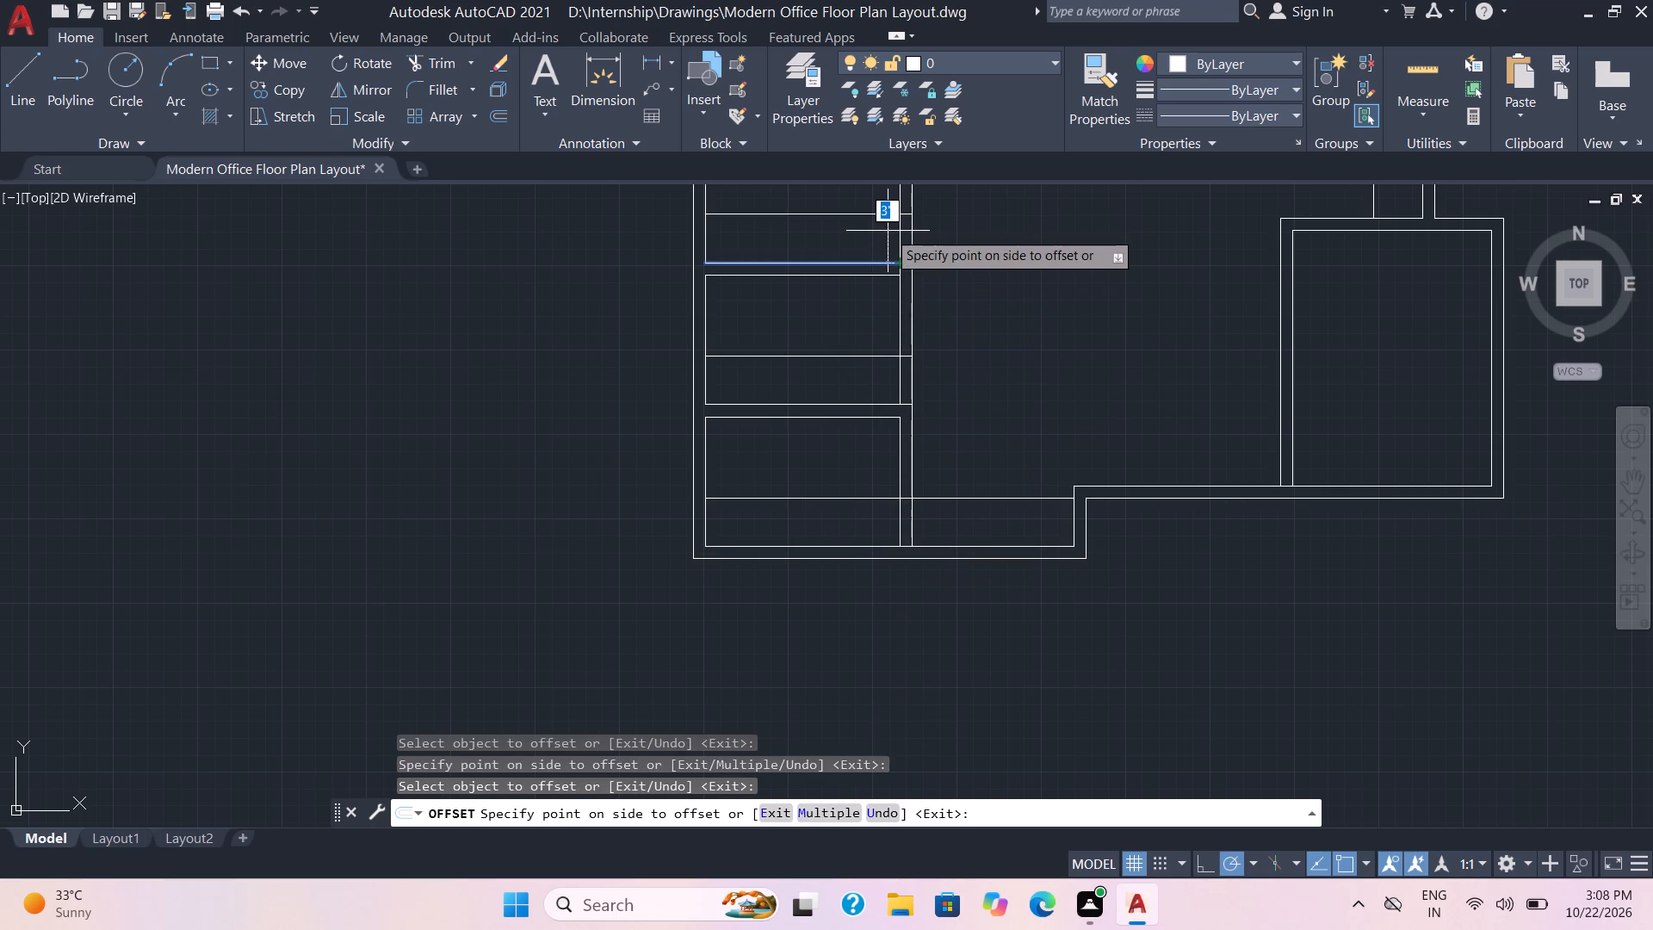
pyautogui.click(888, 231)
# Offset the lower-right room's inner bottom wall line 6' upward into the room.
pyautogui.scroll(-1, 1013, 326)
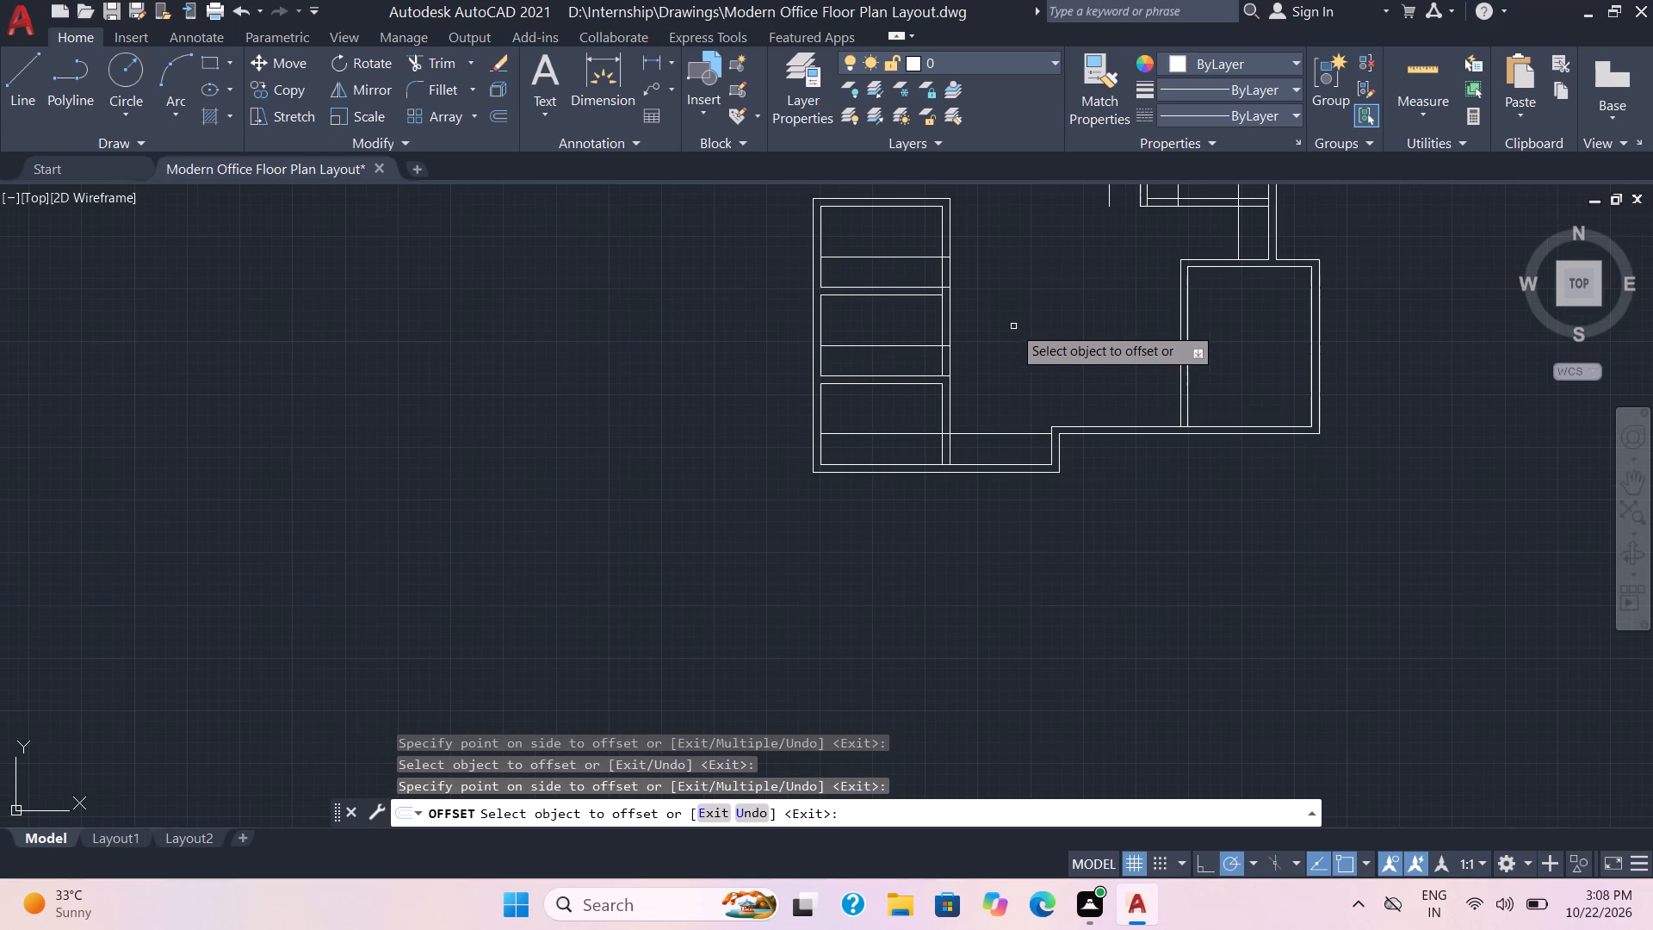
pyautogui.moveTo(1095, 370); pyautogui.dragTo(925, 423, button='middle')
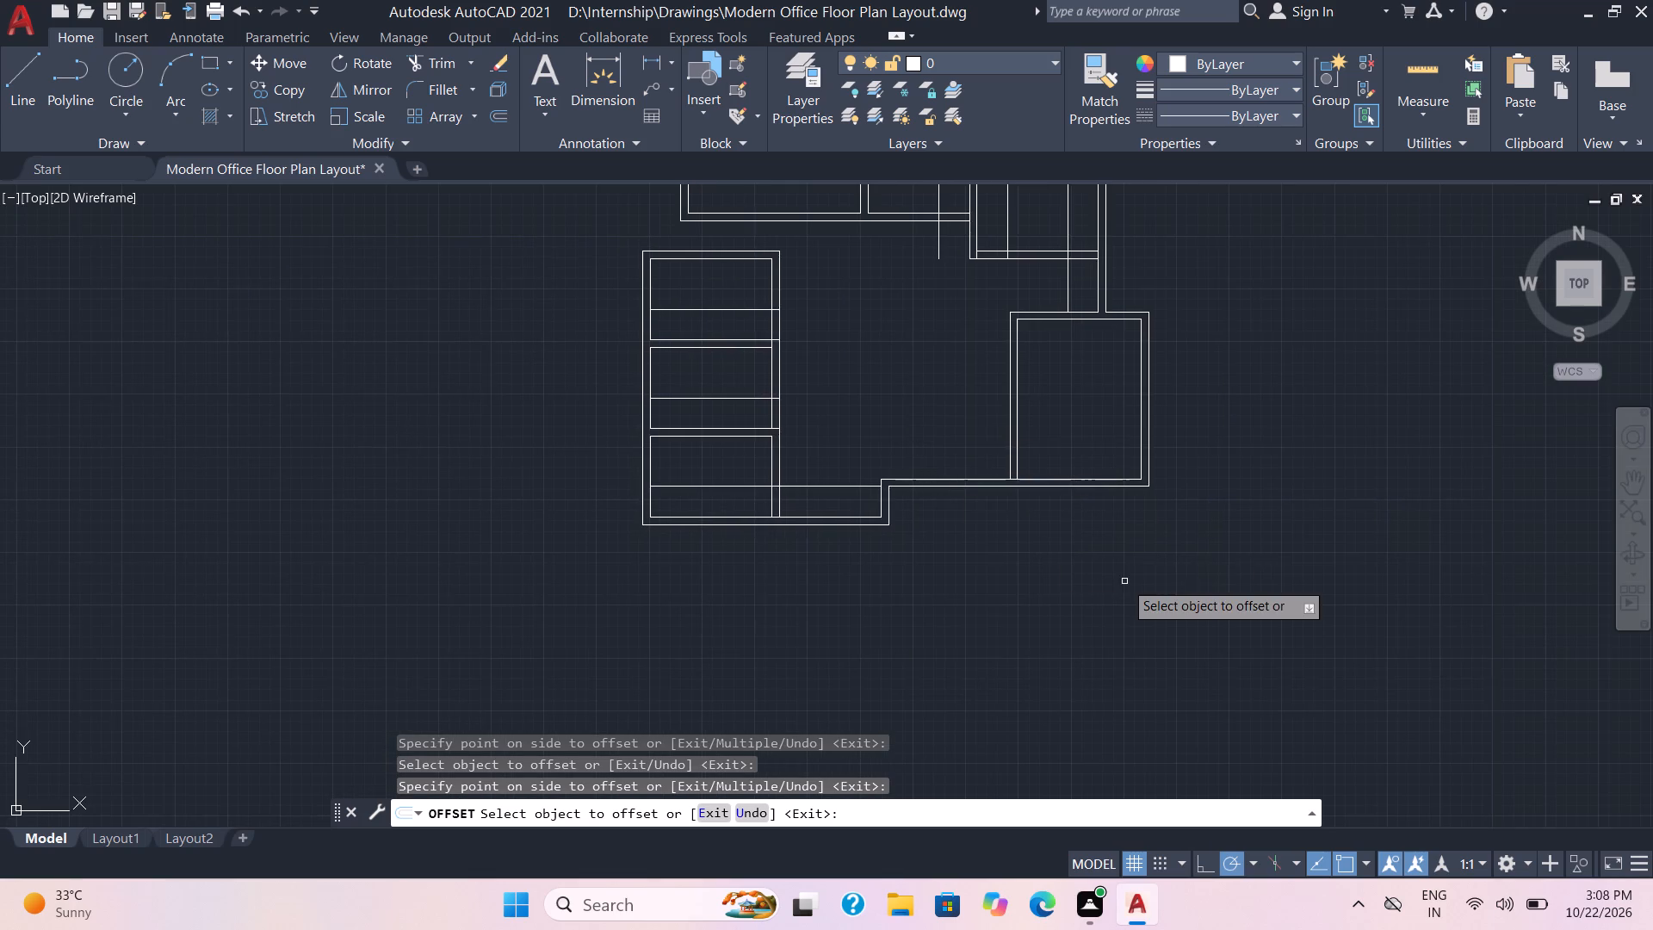
pyautogui.scroll(2, 1124, 581)
pyautogui.click(964, 325)
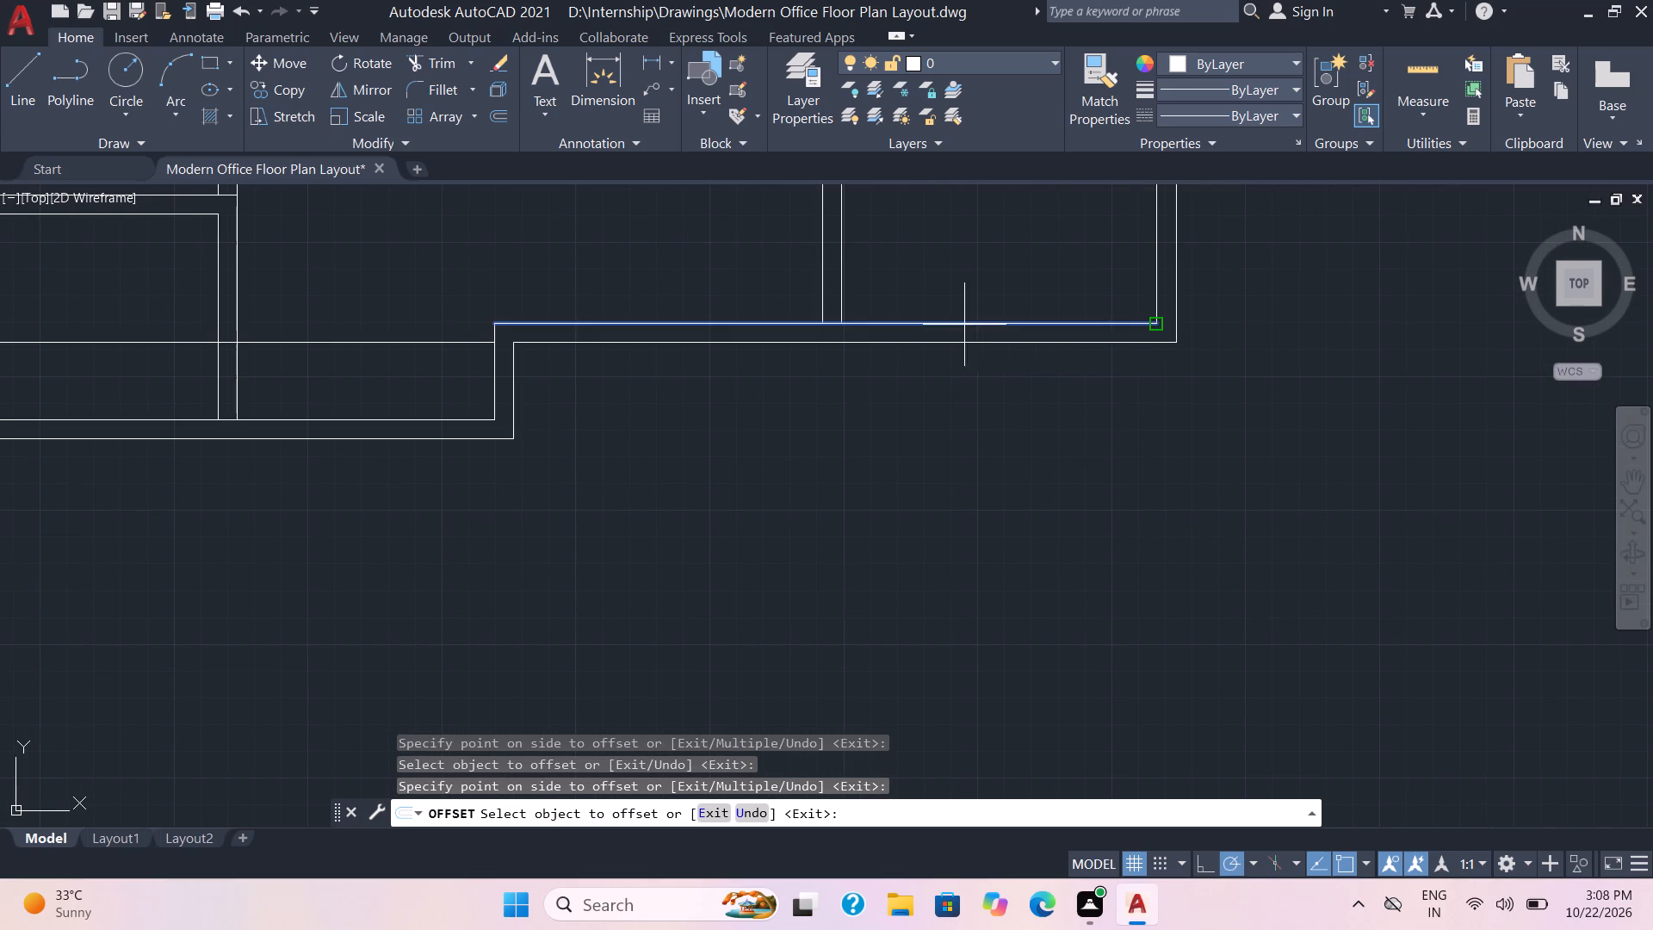
pyautogui.scroll(-1, 962, 263)
pyautogui.moveTo(959, 262); pyautogui.dragTo(969, 327, button='middle')
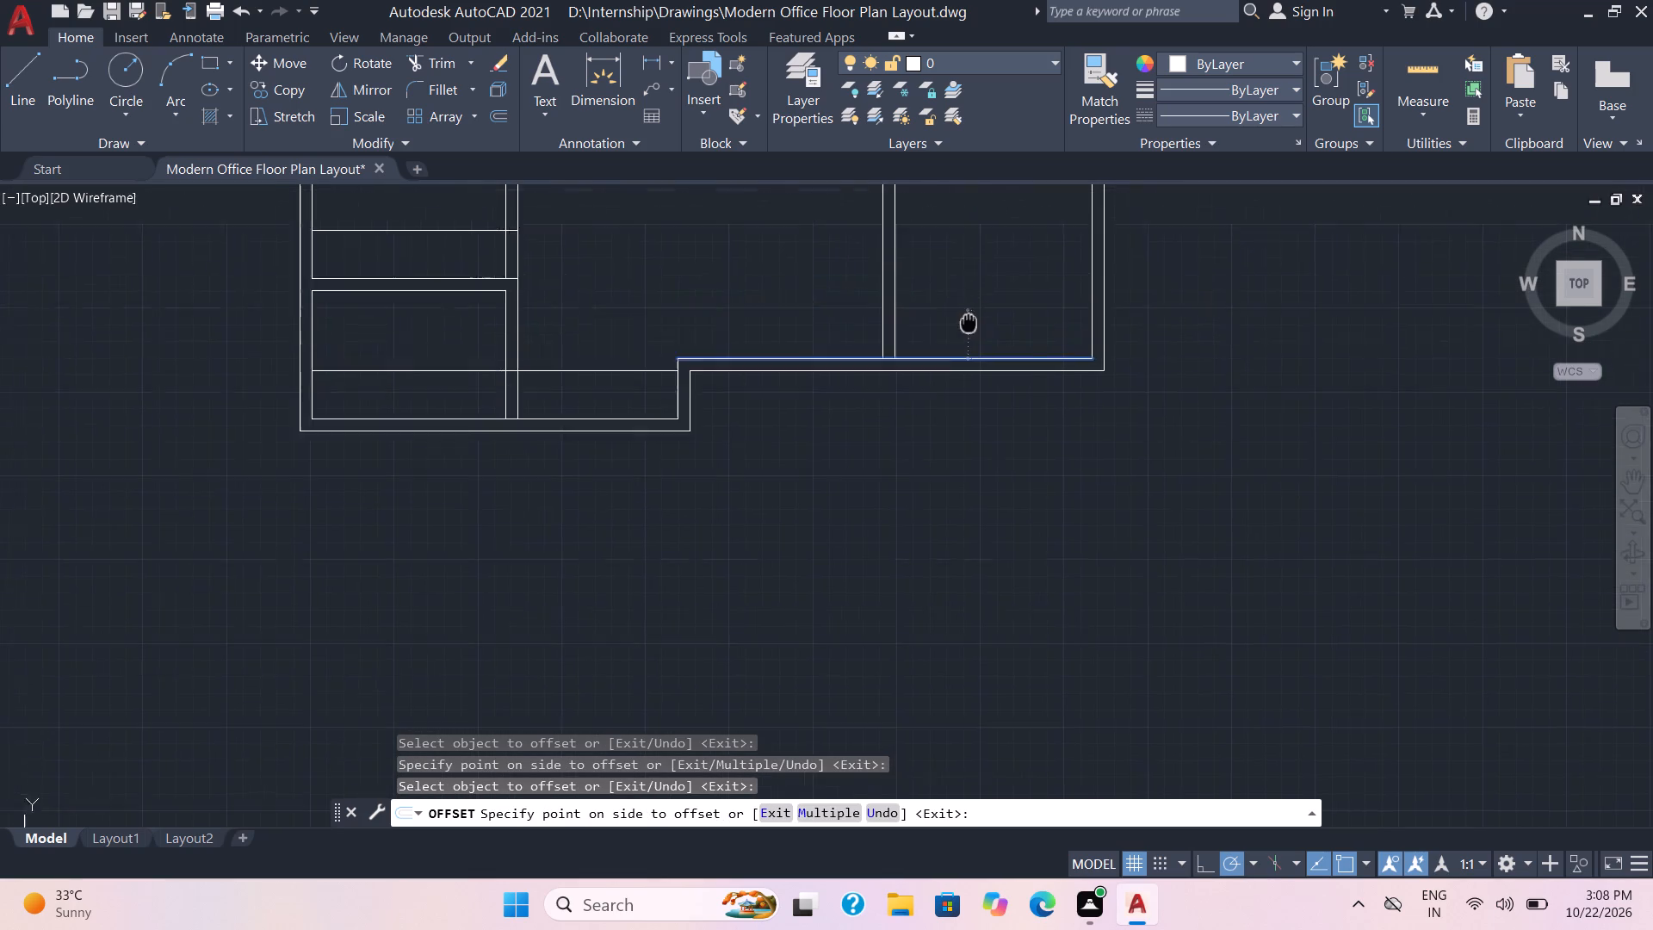
pyautogui.moveTo(969, 327); pyautogui.dragTo(969, 449, button='middle')
pyautogui.write("6'")
pyautogui.press('Return')
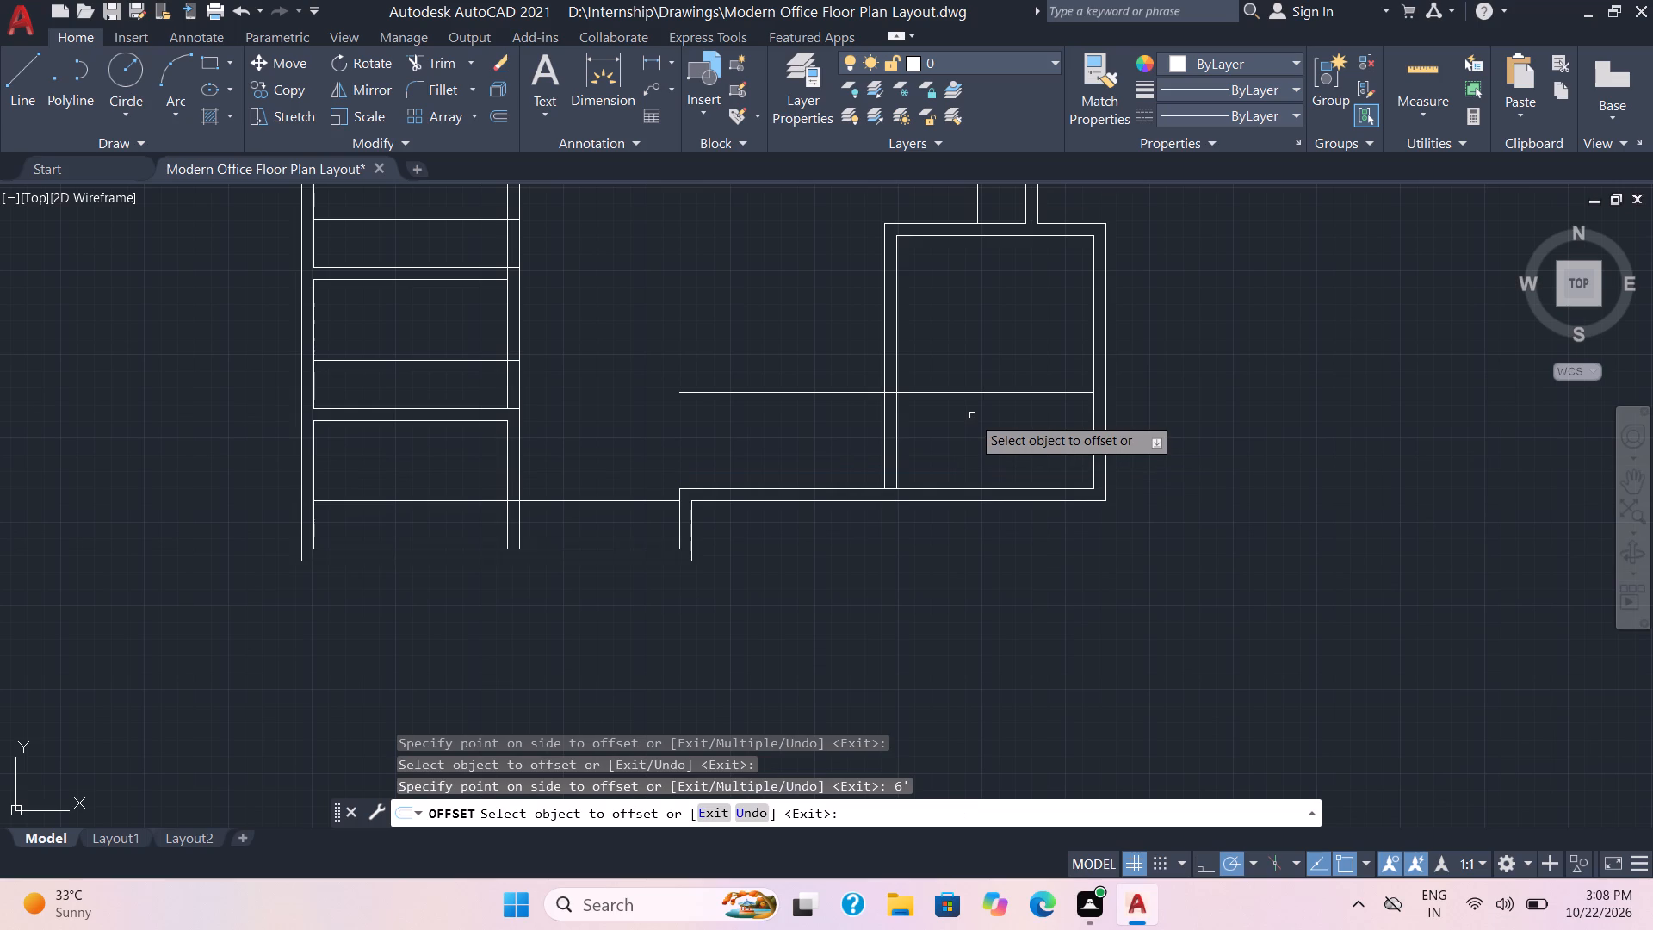
# Offset the inner right wall line of the large top-left room 3' to the left, into the room.
pyautogui.scroll(-1, 972, 416)
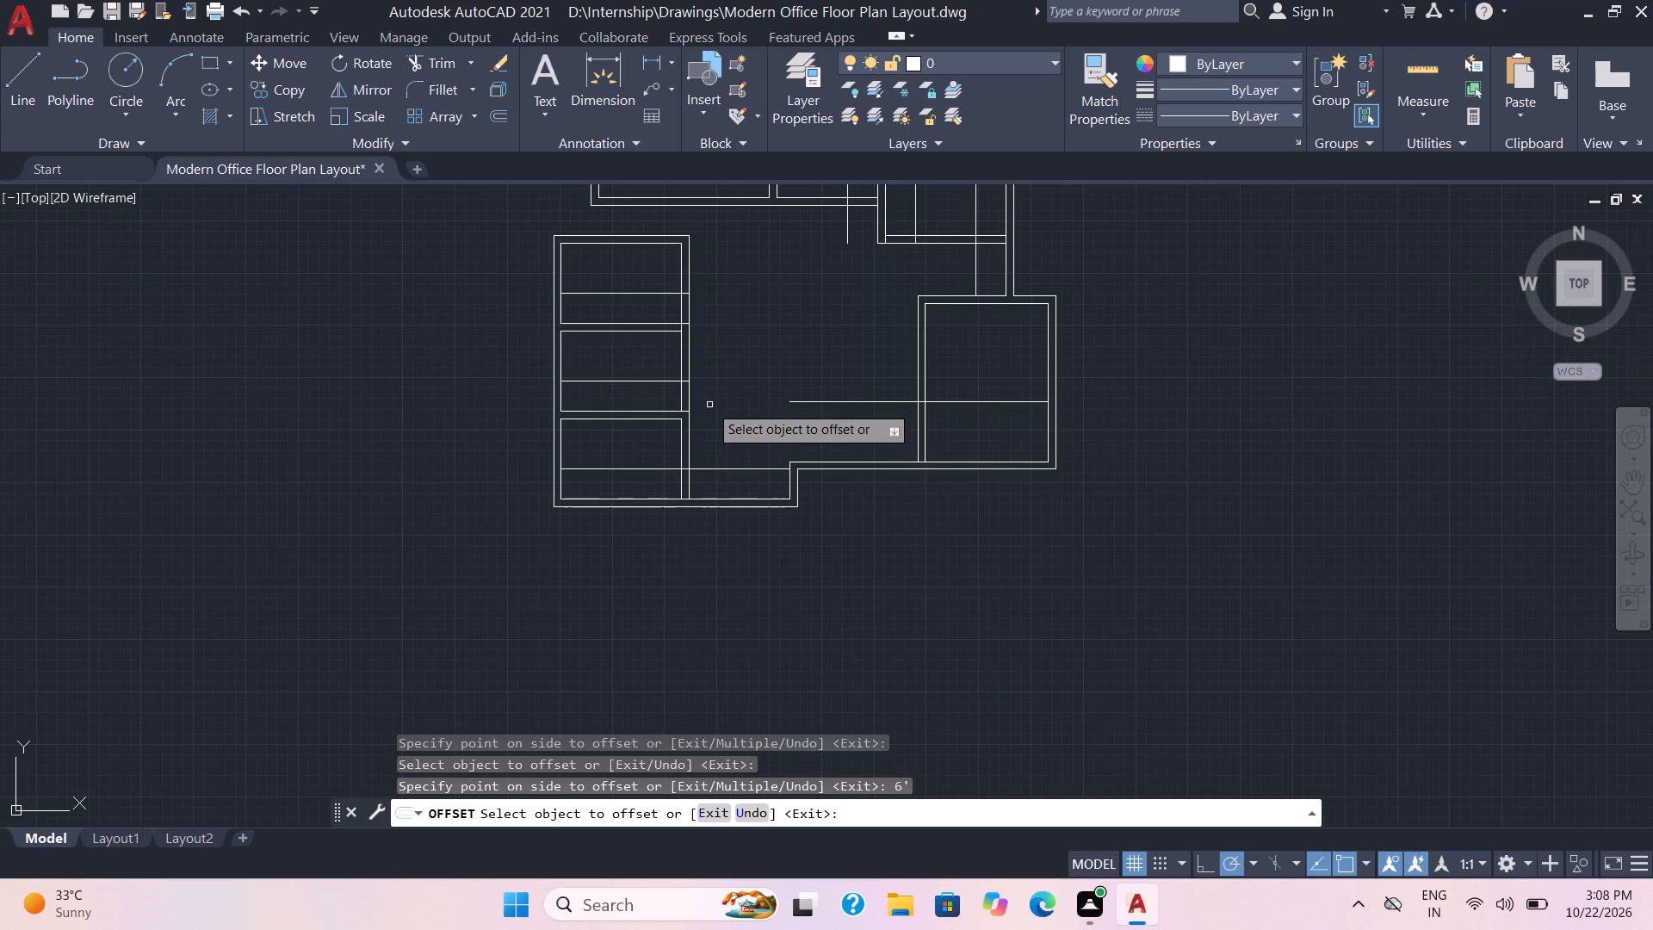
pyautogui.scroll(-1, 778, 366)
pyautogui.moveTo(778, 366); pyautogui.dragTo(810, 462, button='middle')
pyautogui.scroll(2, 810, 462)
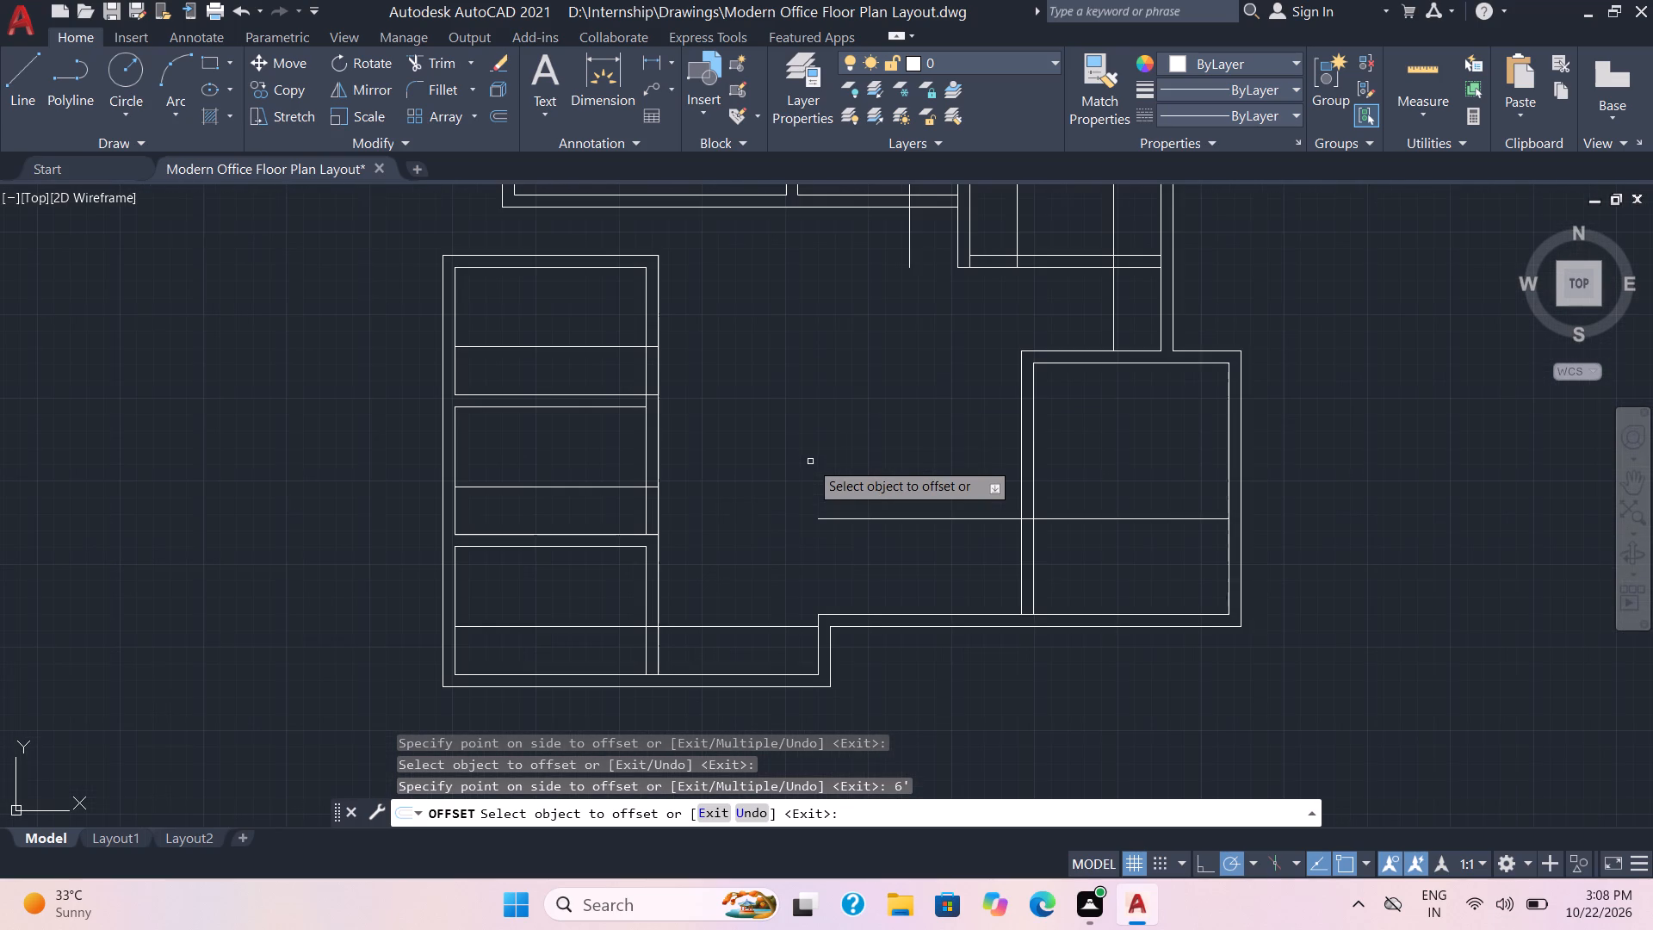
pyautogui.moveTo(796, 428); pyautogui.dragTo(847, 549, button='middle')
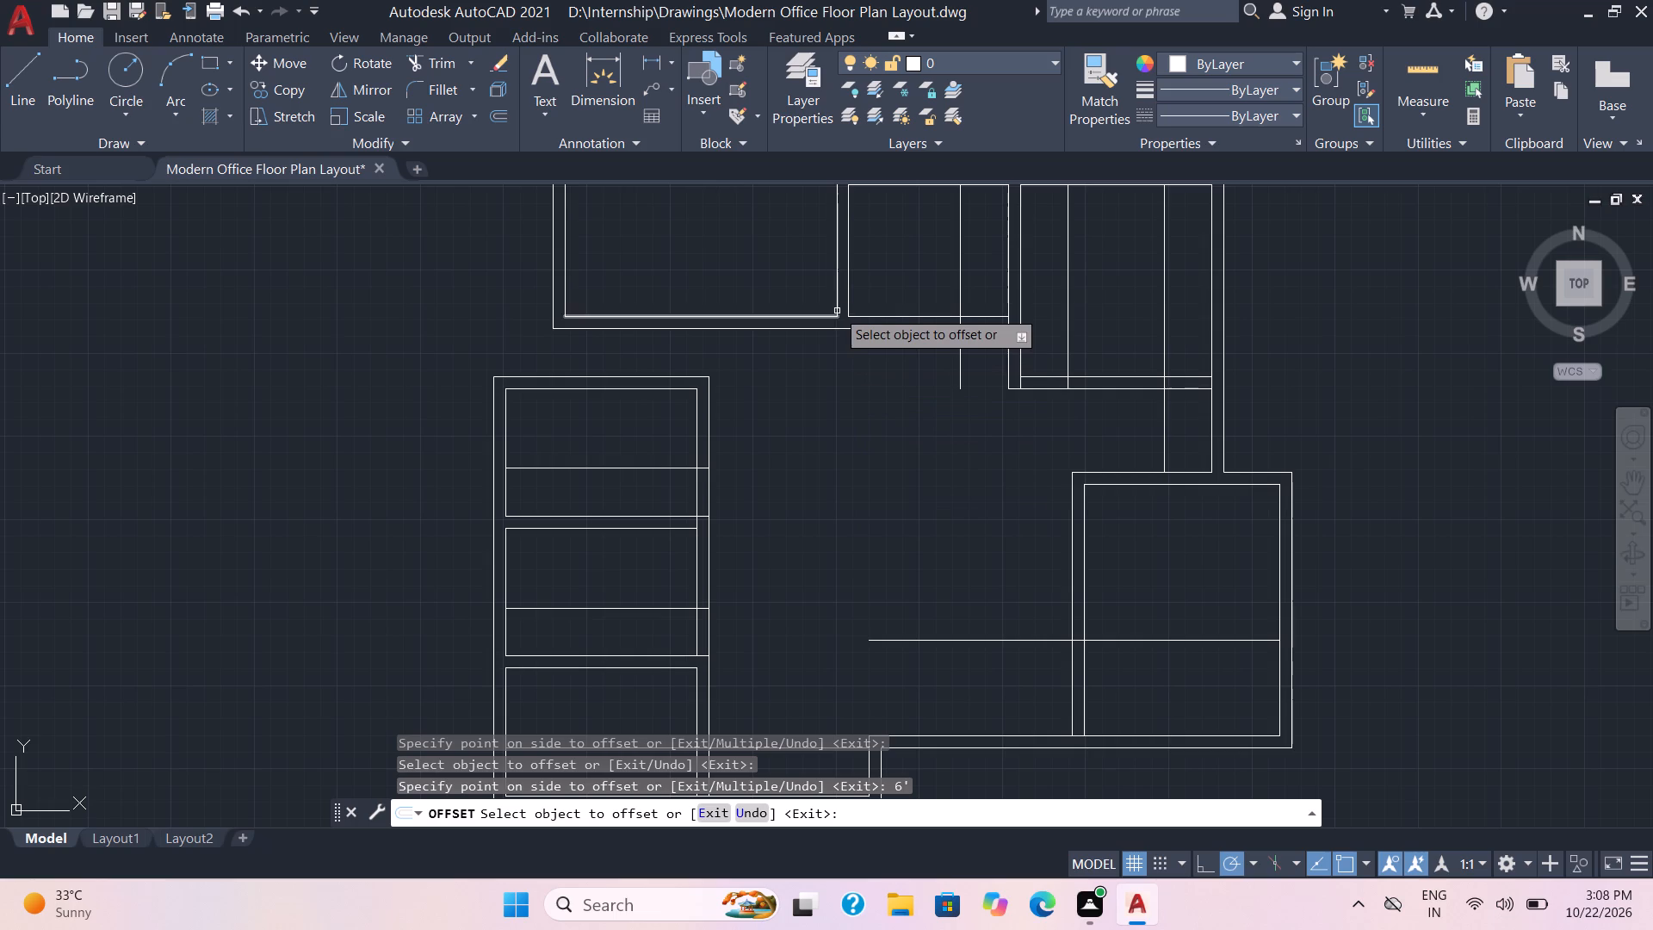
pyautogui.click(835, 305)
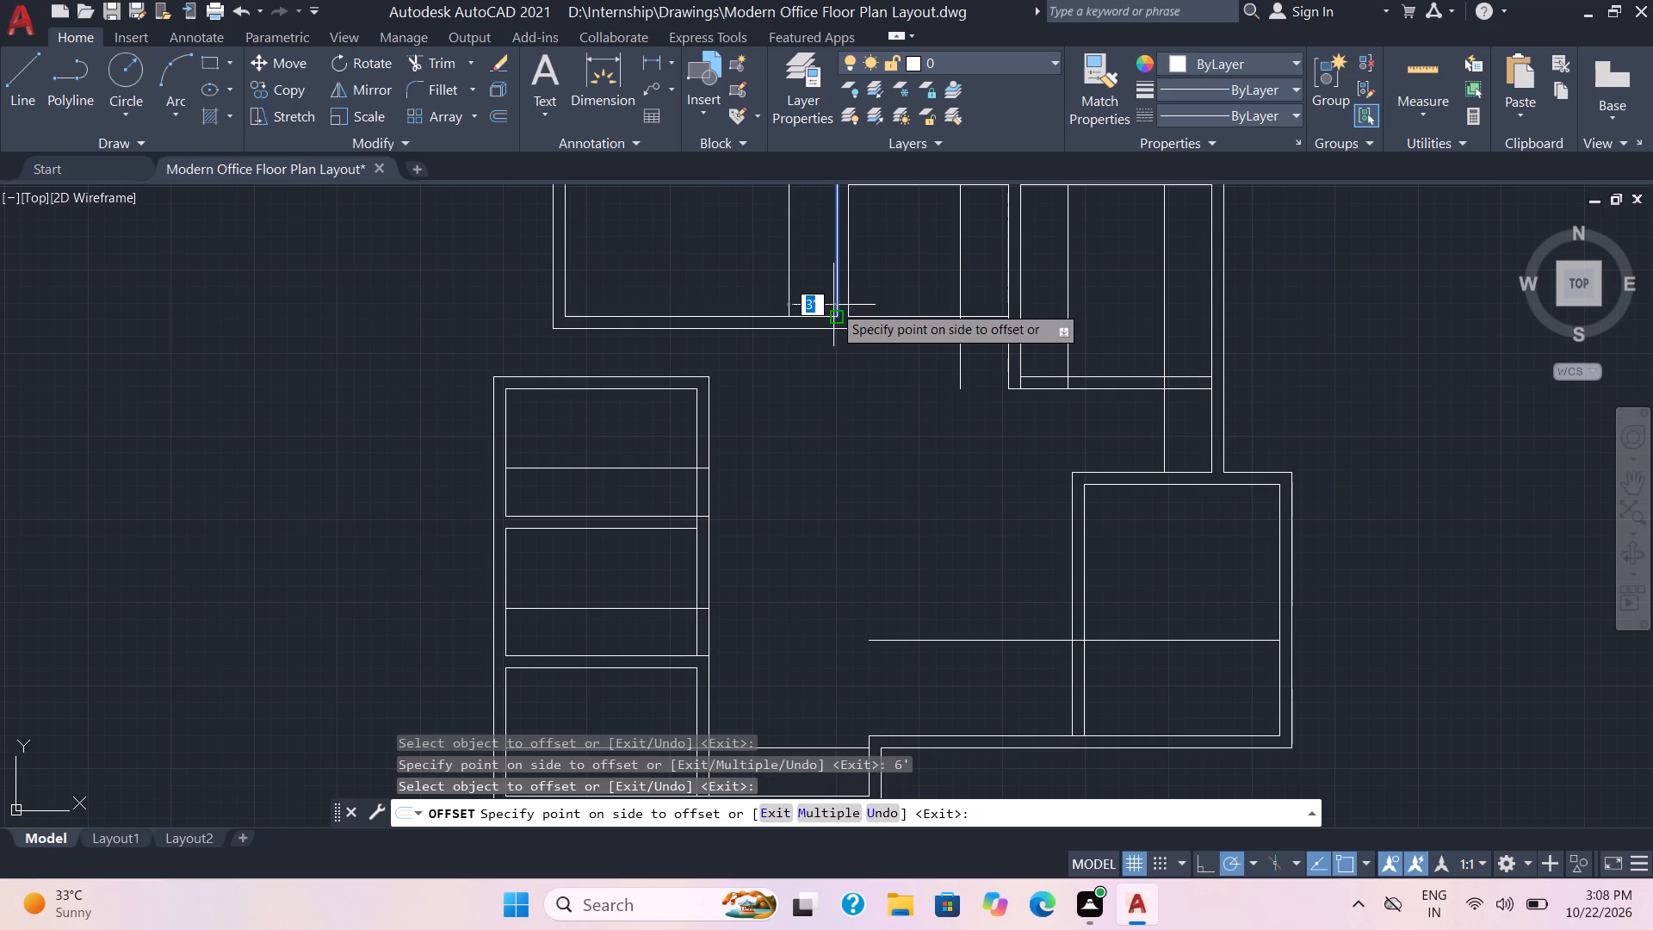
pyautogui.click(821, 307)
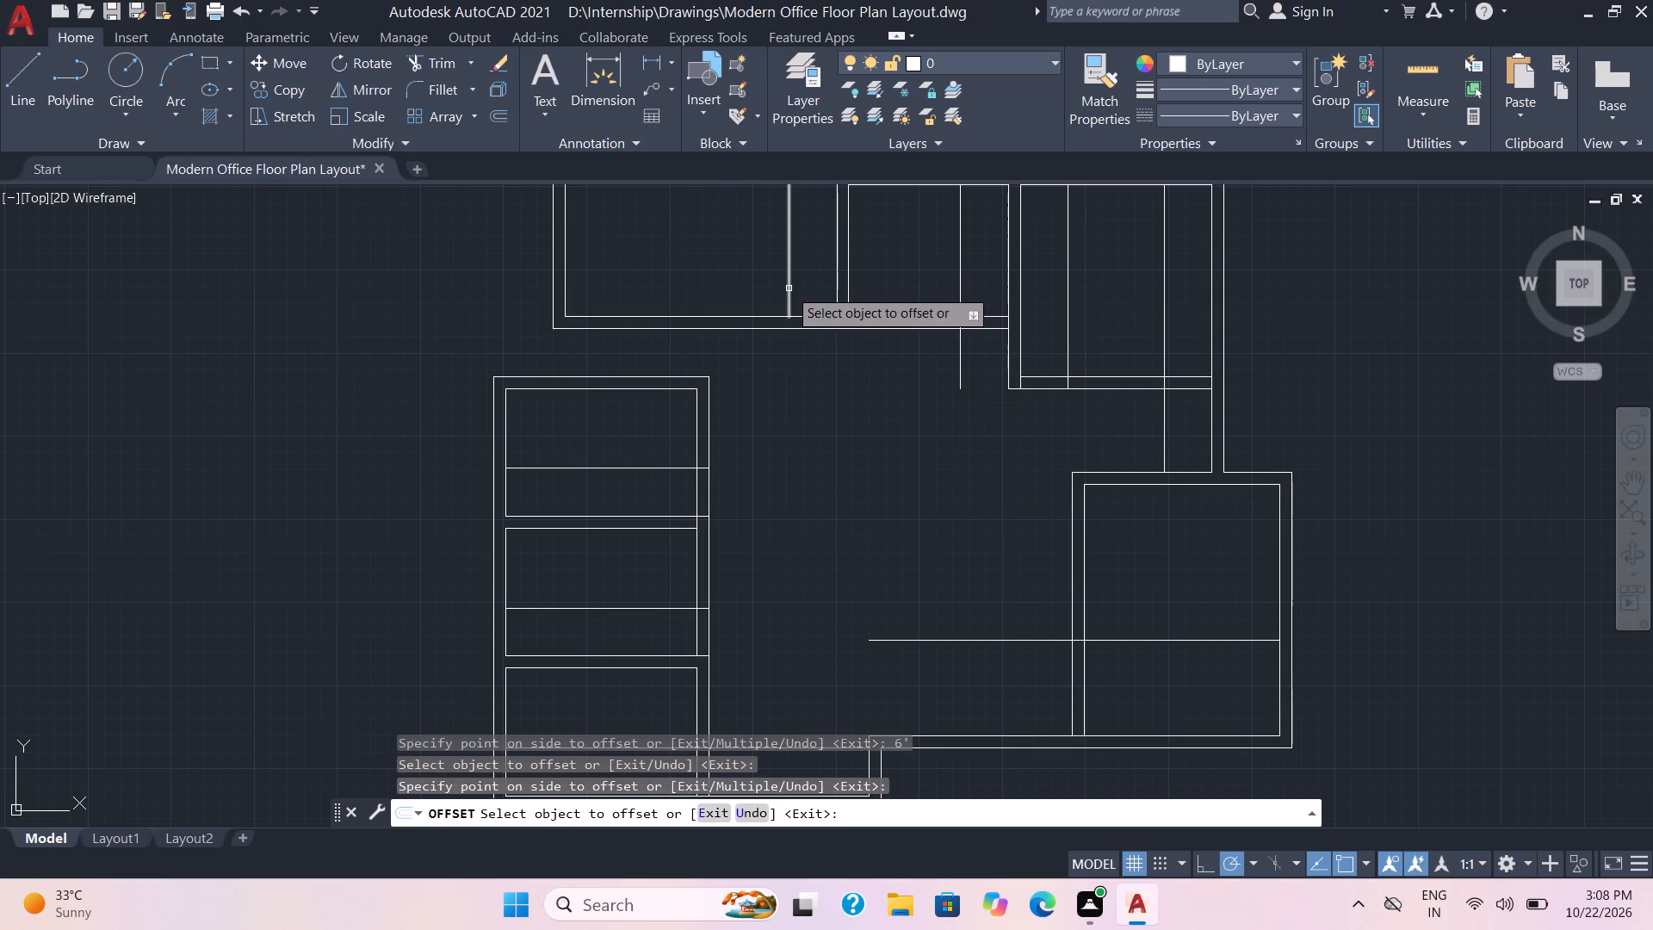
# Offset the new vertical line inside the large top-left room a further 3' to the left.
pyautogui.click(789, 288)
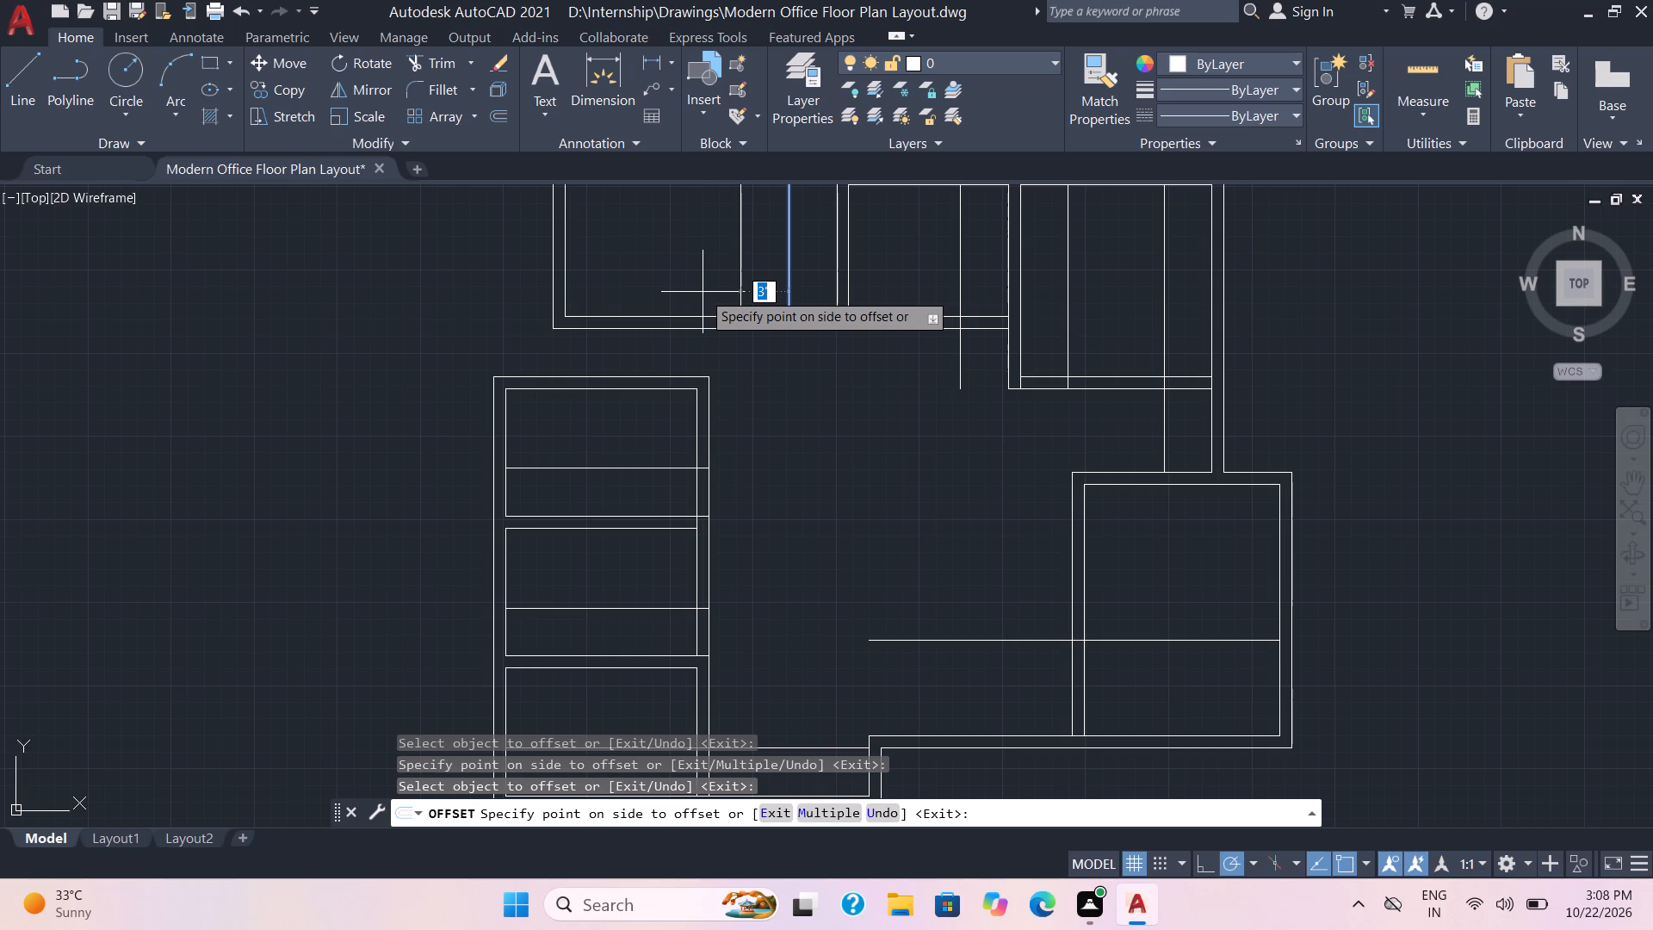
pyautogui.click(703, 292)
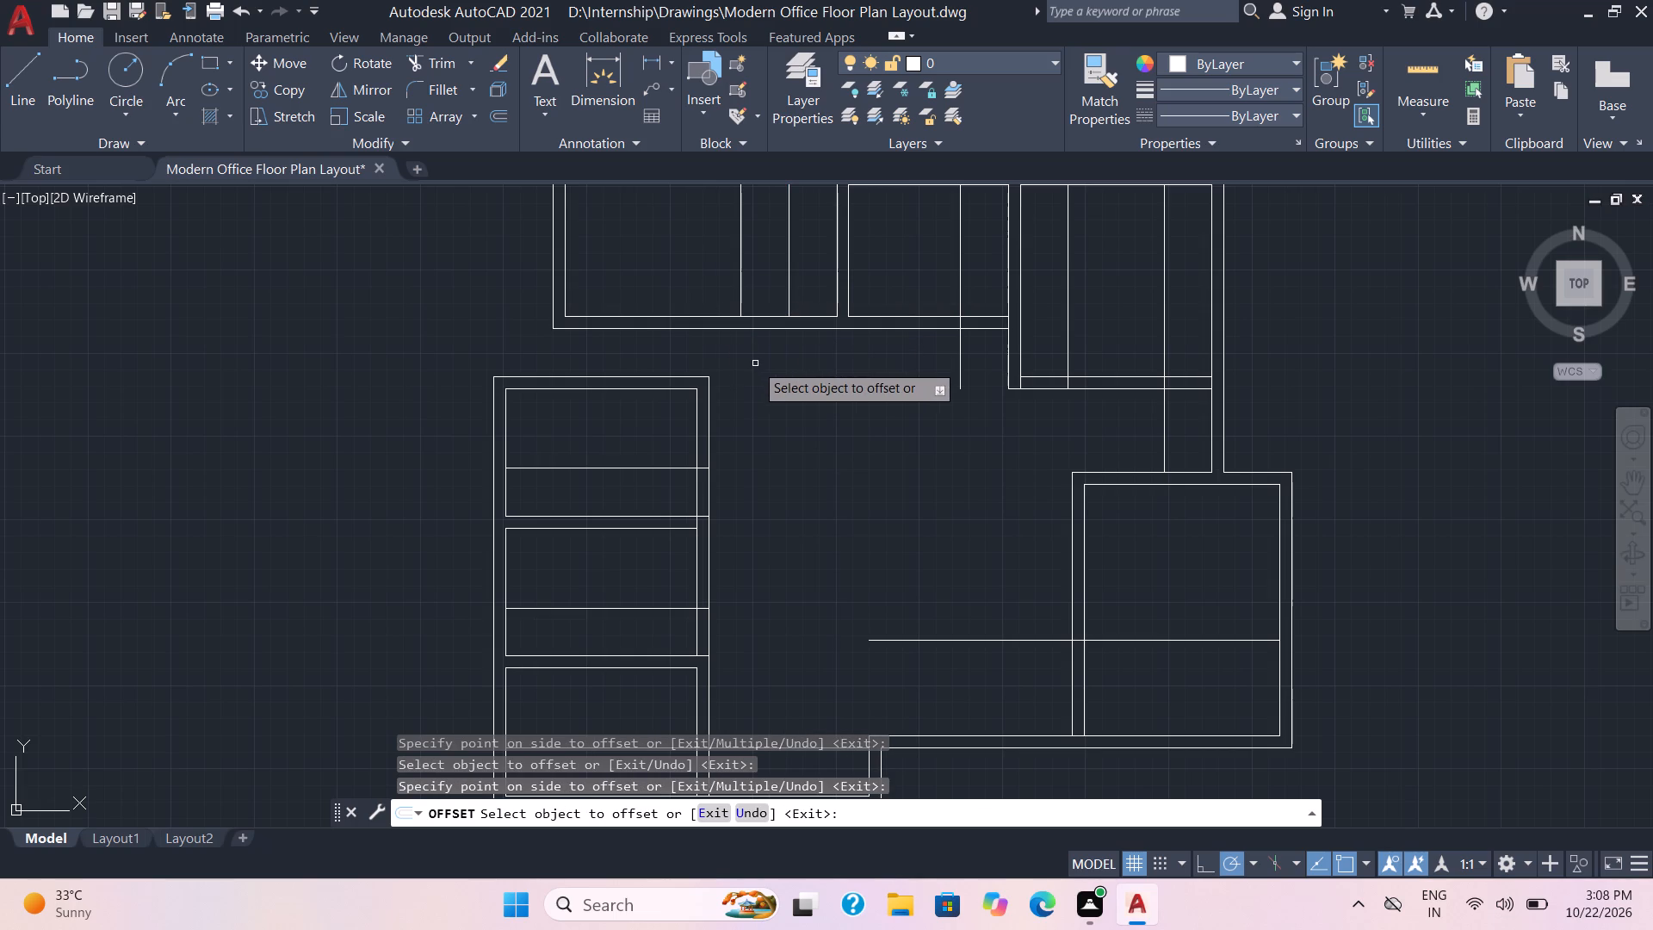
pyautogui.press('Escape')
# Using the Trim command, extend both vertical offset lines in the top-left room to the outer face of its bottom wall.
pyautogui.write('tr')
pyautogui.press('Return')
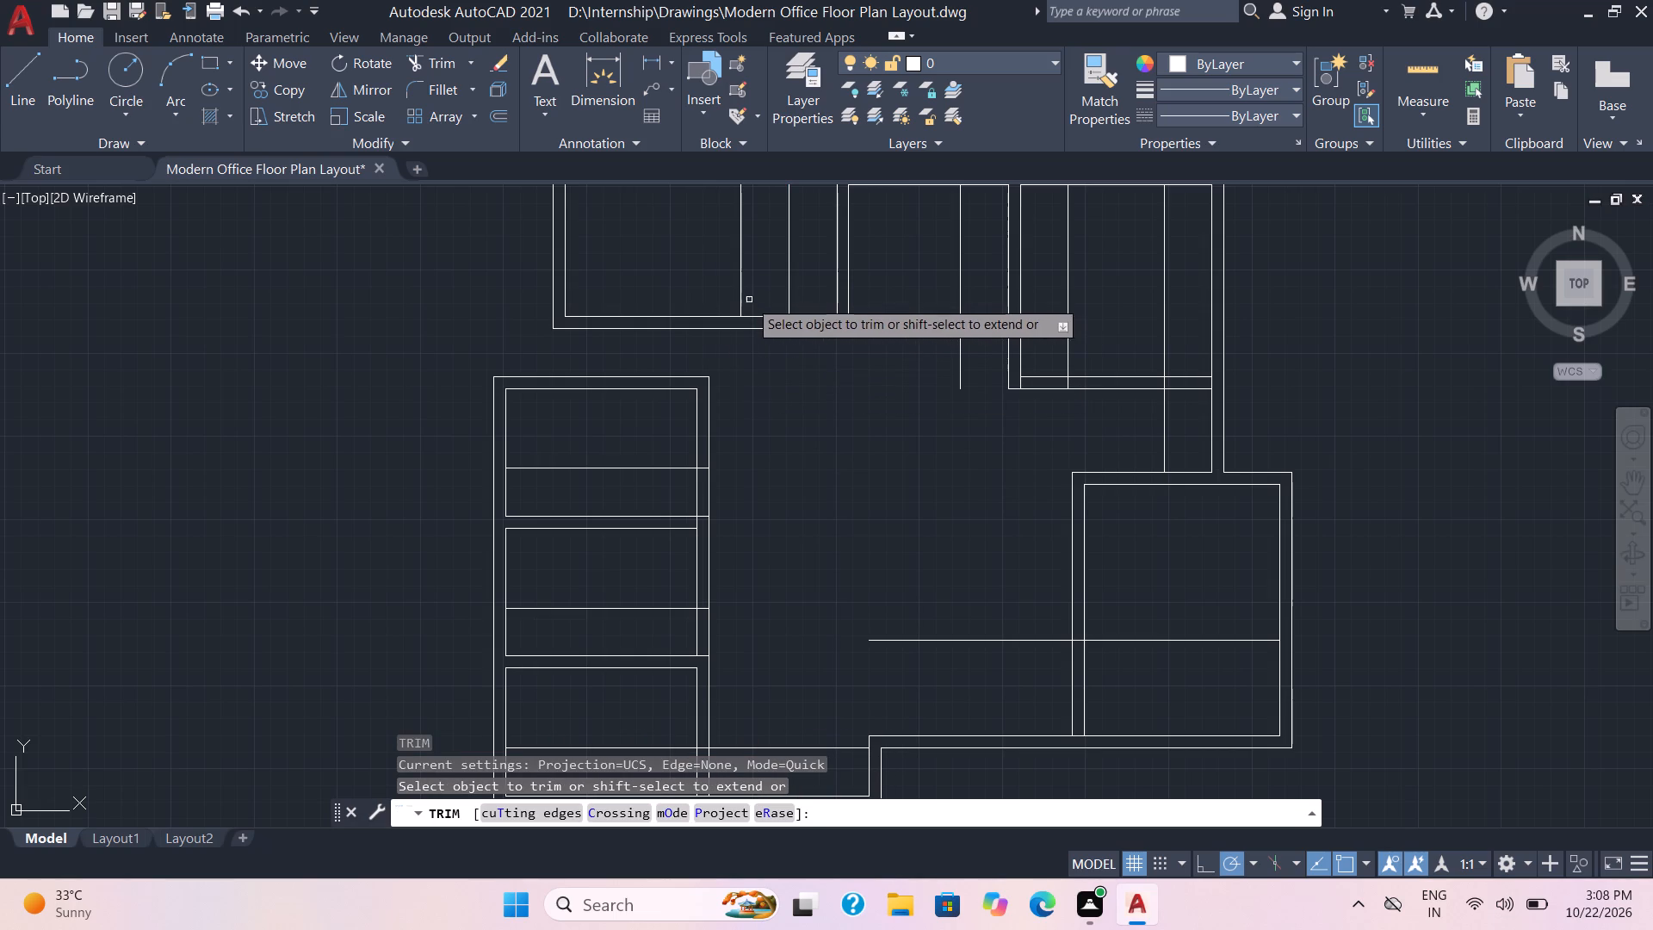
pyautogui.keyDown('shift'); pyautogui.click(740, 293); pyautogui.keyUp('shift')
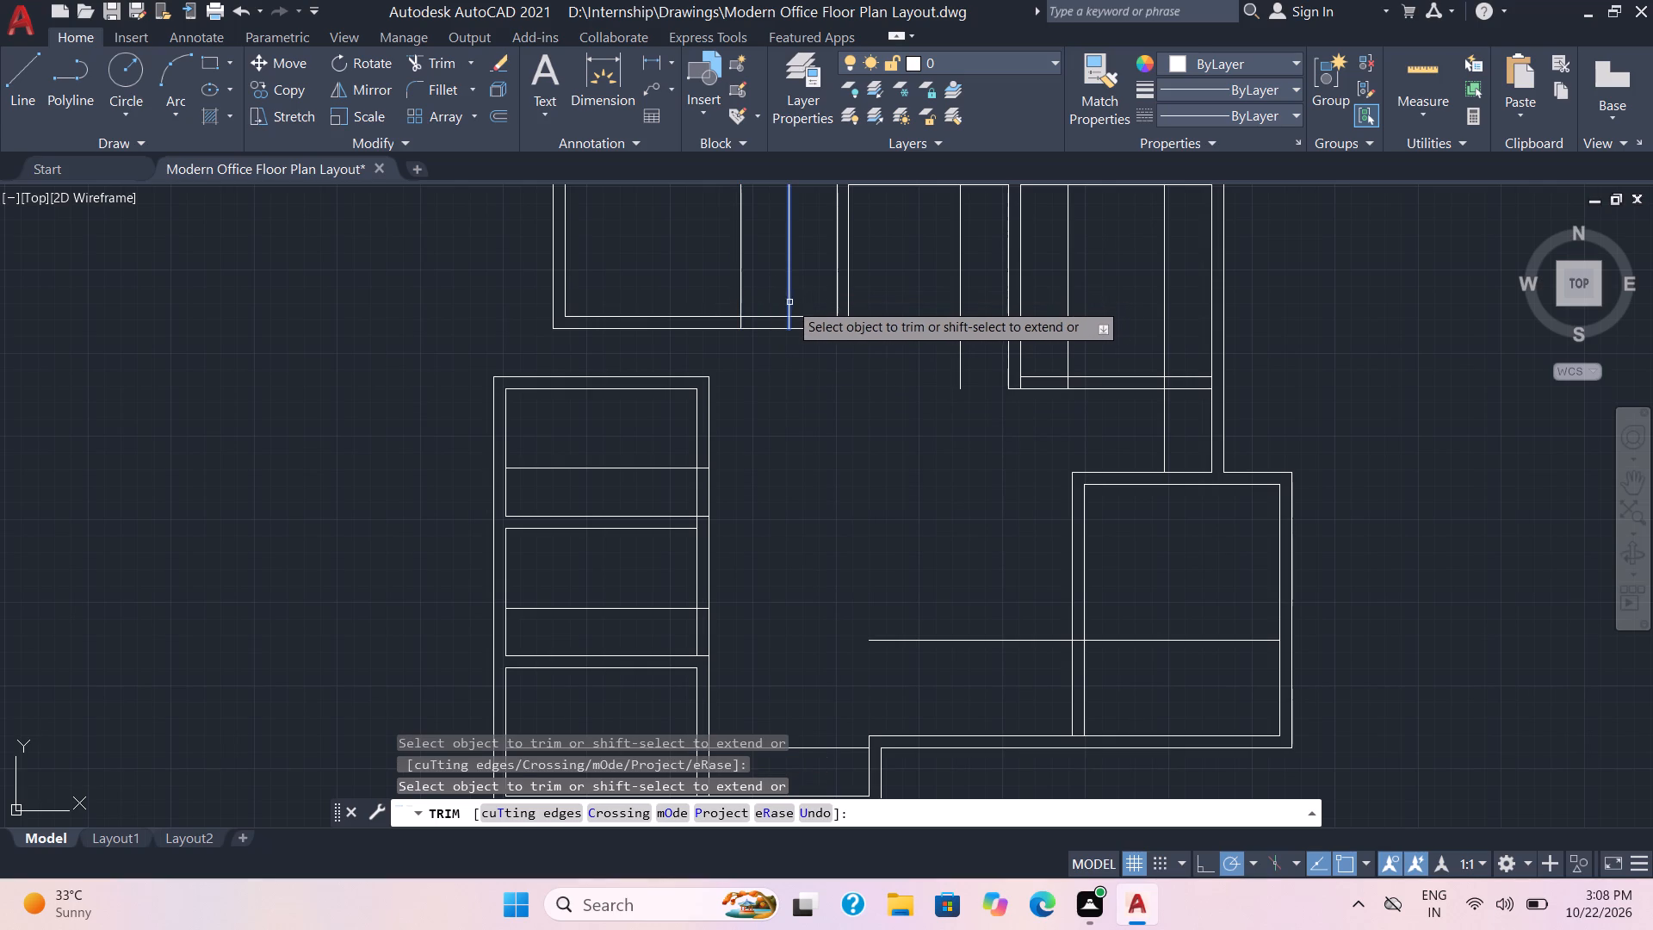
pyautogui.keyDown('shift'); pyautogui.click(789, 302); pyautogui.keyUp('shift')
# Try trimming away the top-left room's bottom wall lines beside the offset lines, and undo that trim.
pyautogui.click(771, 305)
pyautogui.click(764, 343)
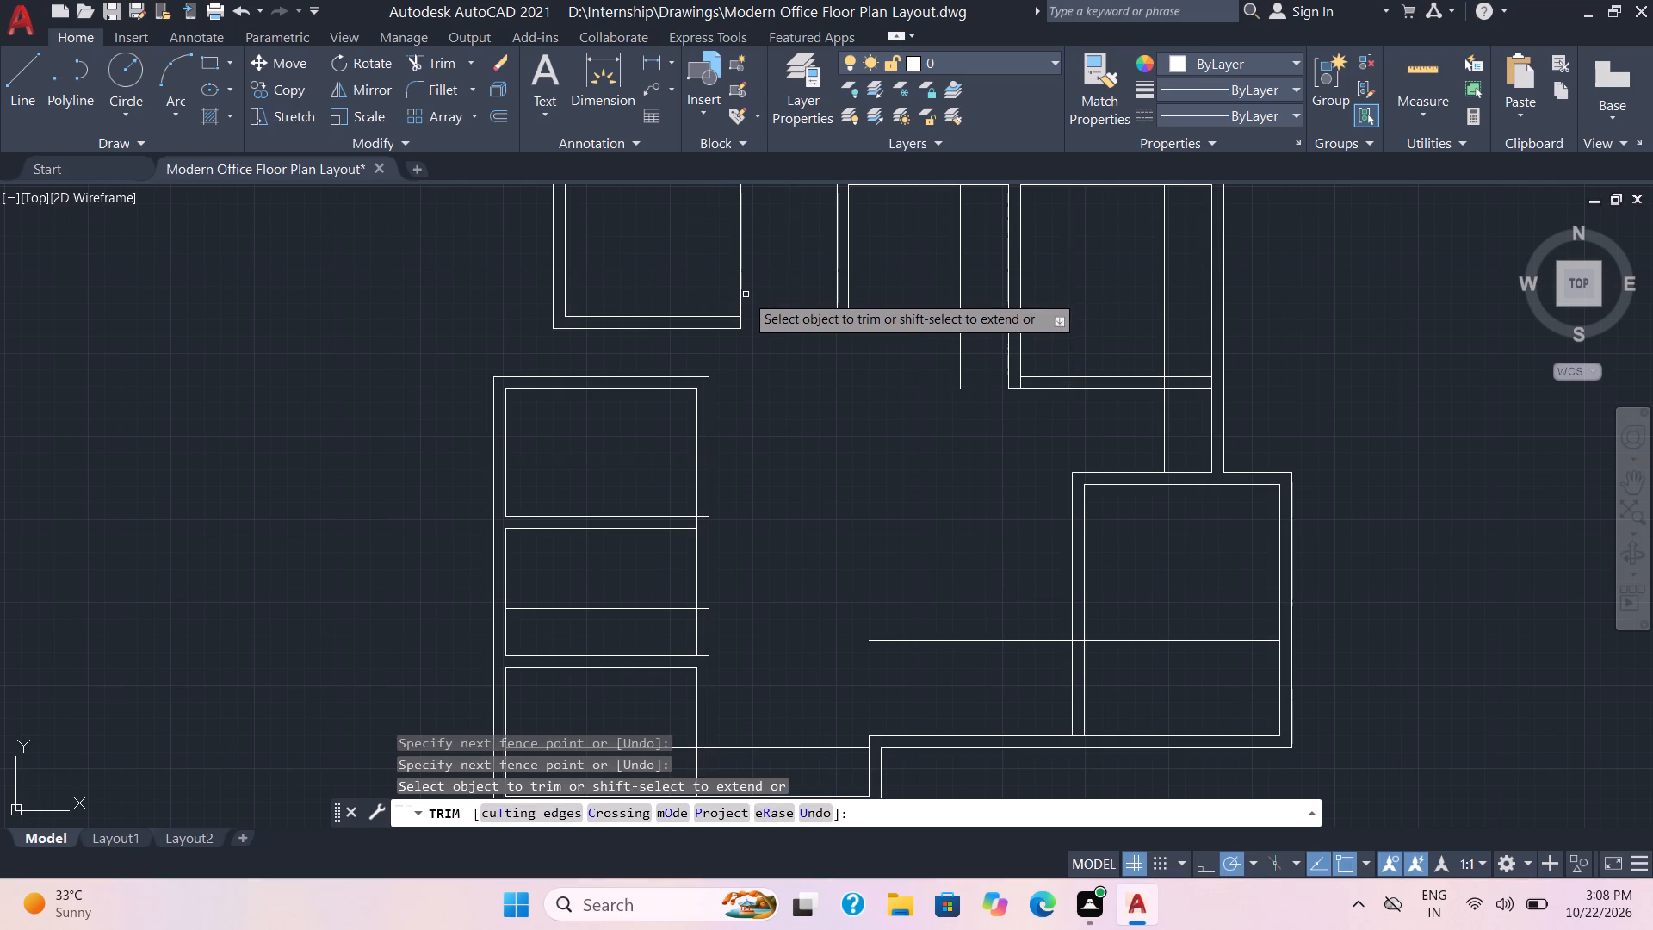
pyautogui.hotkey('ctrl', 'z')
# Trim both offset lines inside the top-left room, keeping only their short pieces across the bottom wall's thickness.
pyautogui.click(725, 302)
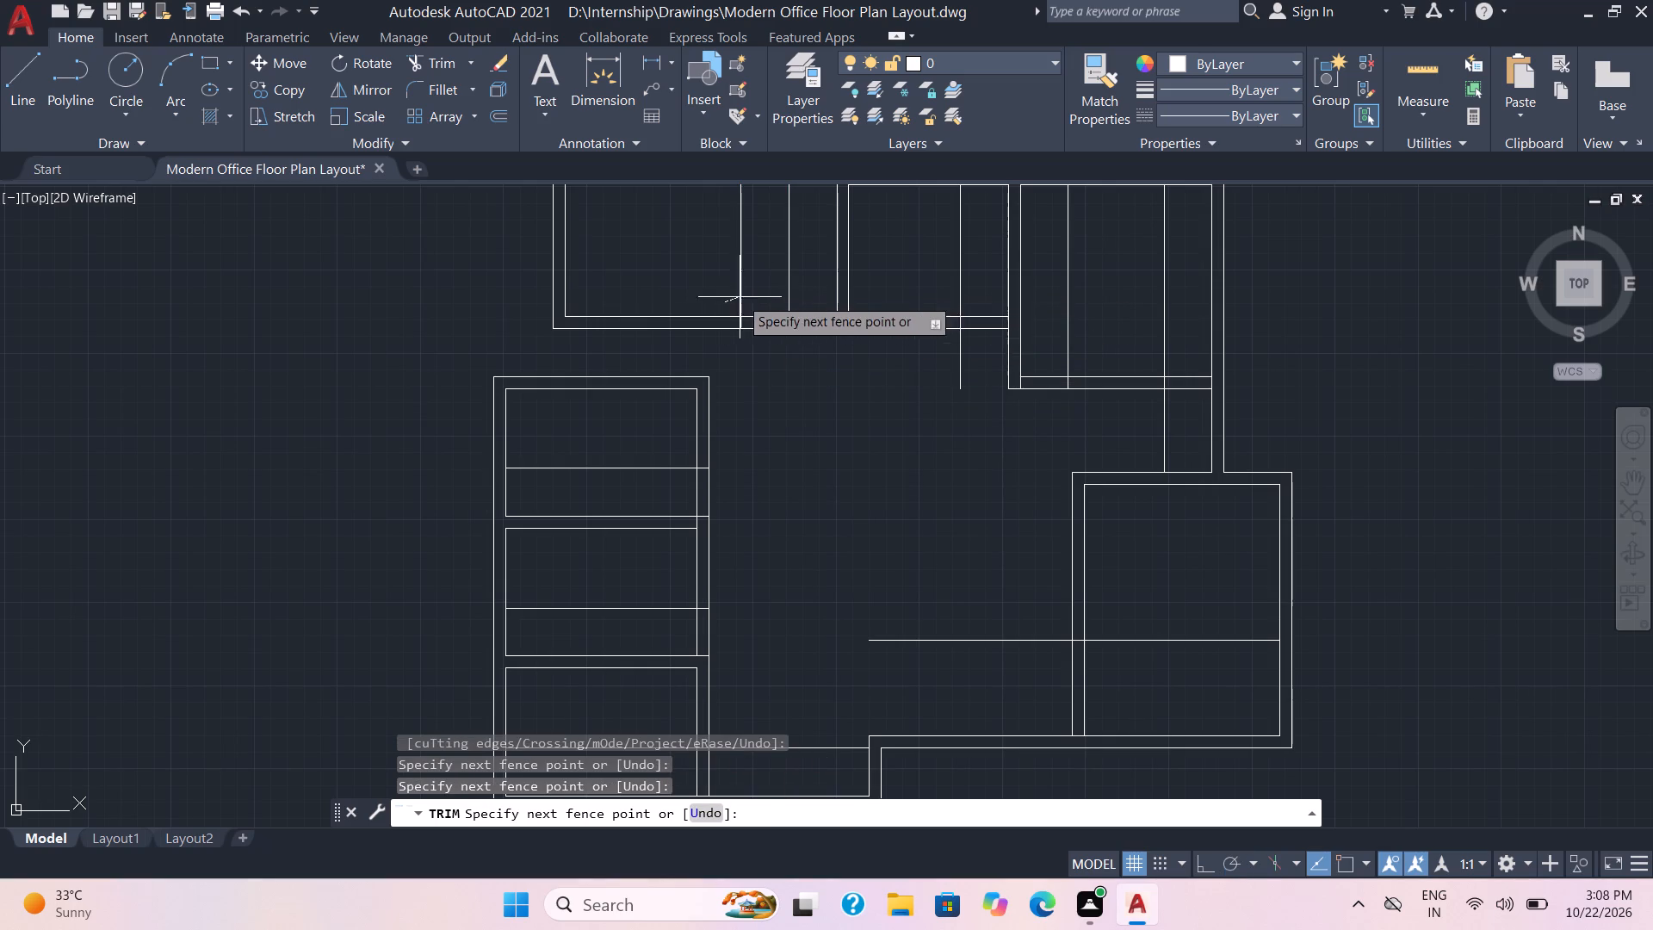
pyautogui.click(805, 276)
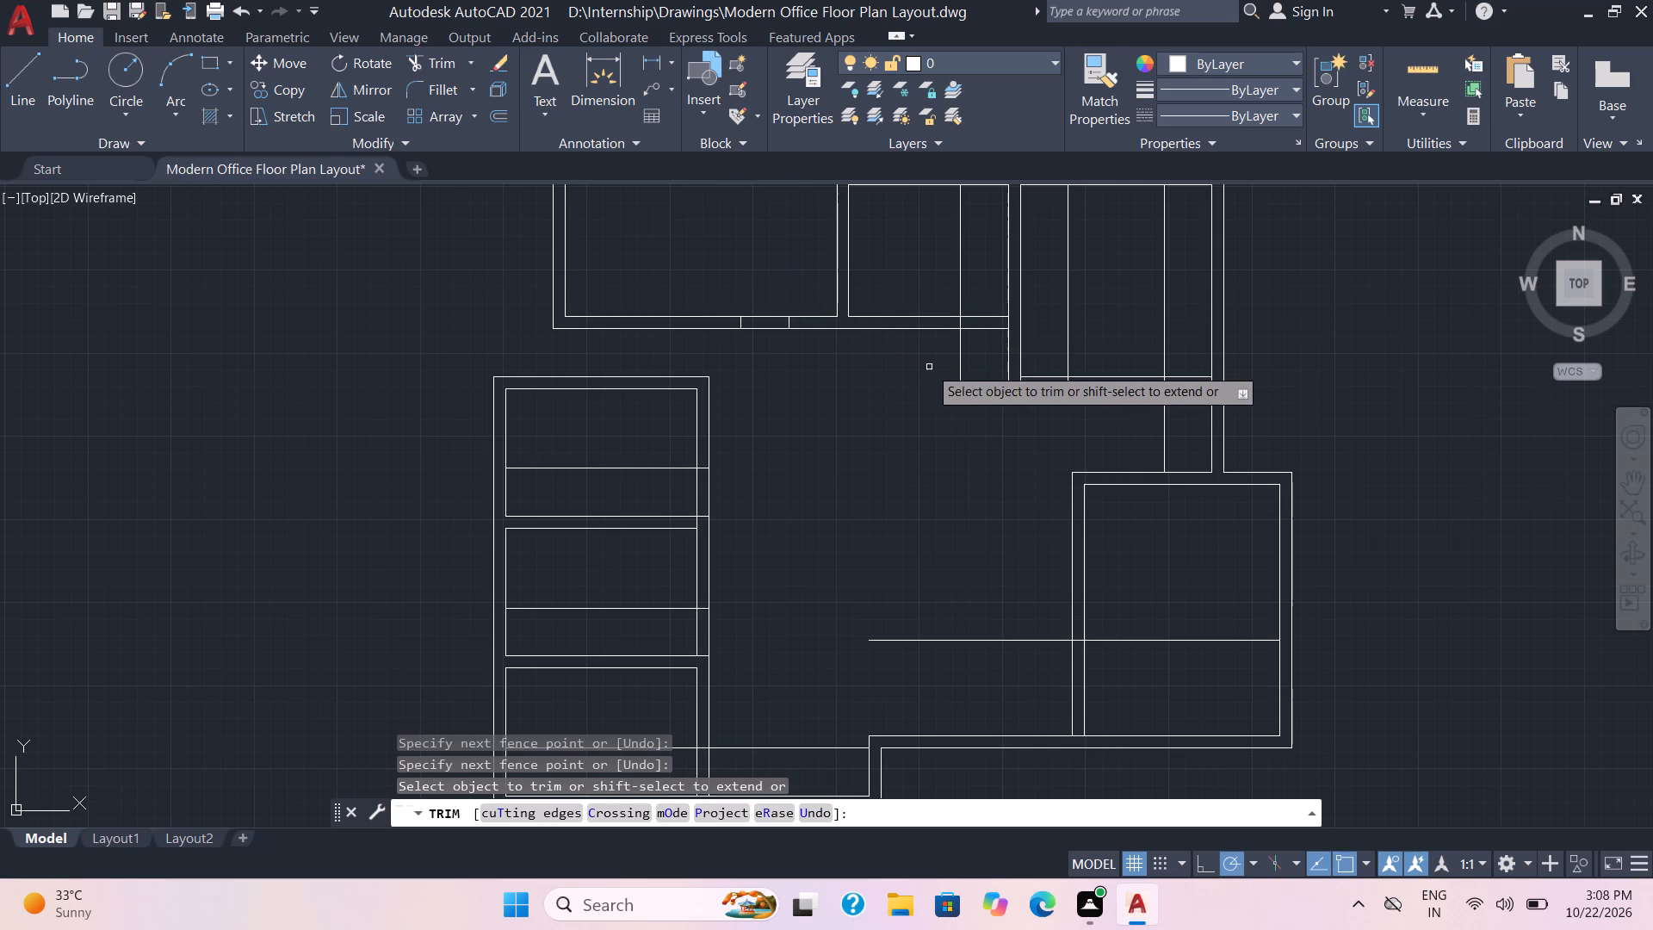
# Trim the top block's middle-room bottom wall between its offset line and right wall, and remove the leftover offset line.
pyautogui.click(958, 354)
pyautogui.click(952, 356)
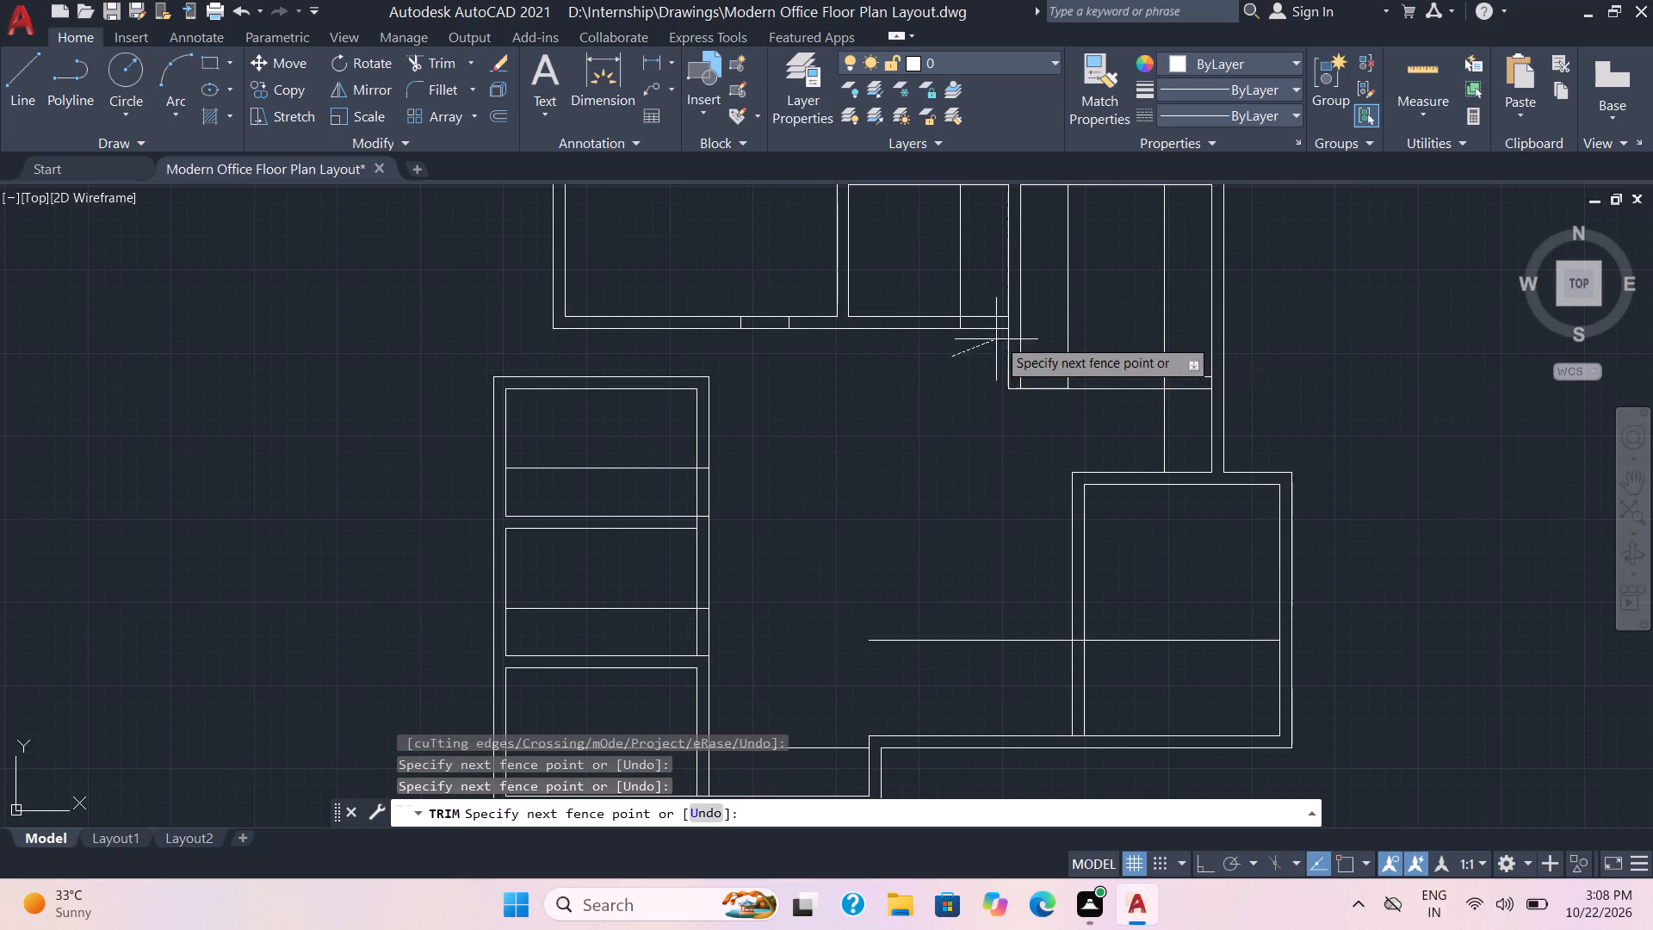
pyautogui.click(984, 307)
pyautogui.click(948, 280)
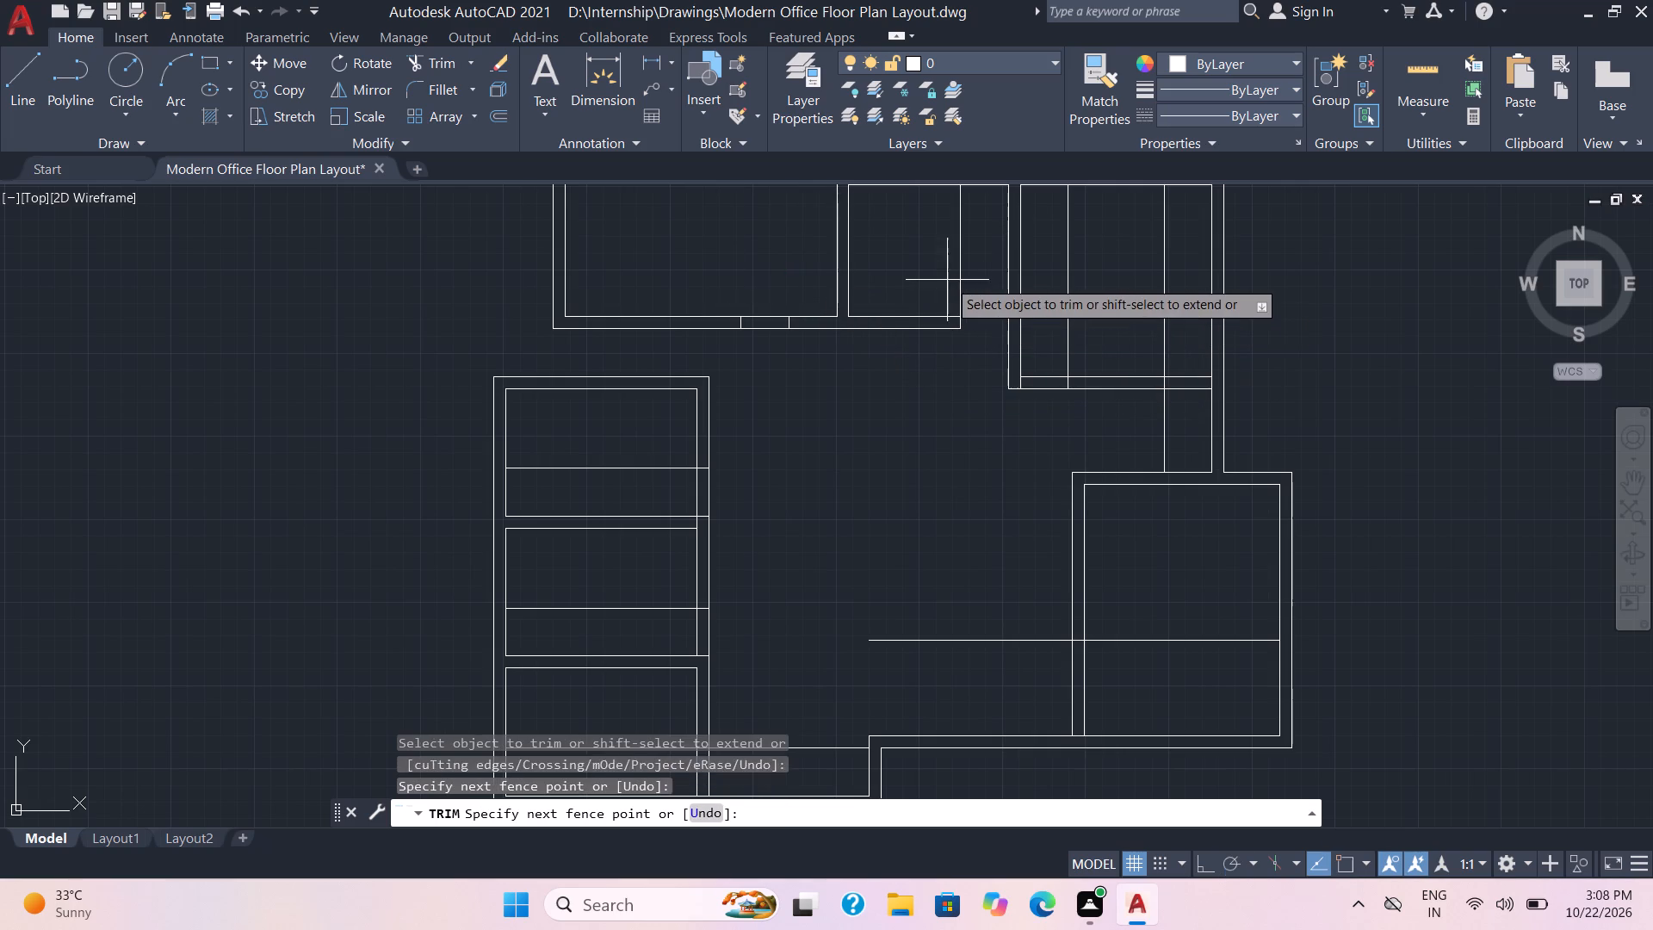
pyautogui.click(982, 294)
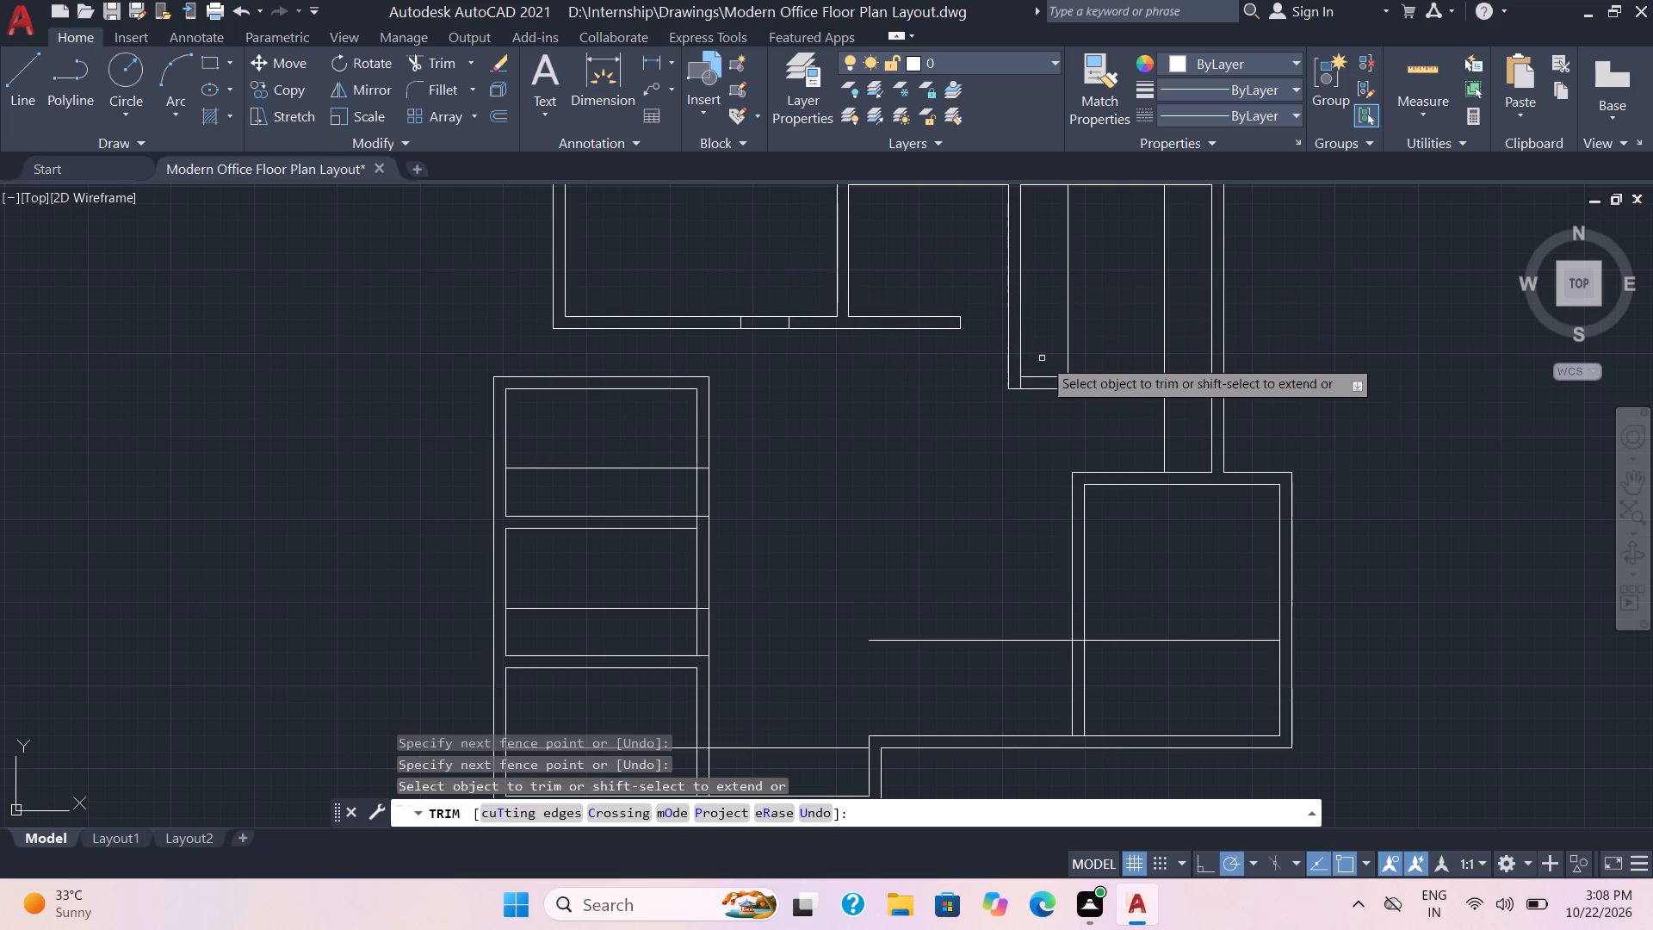
# Trim openings at both ends of the top block's right-room bottom wall and remove the offset lines above and below it.
pyautogui.click(1044, 404)
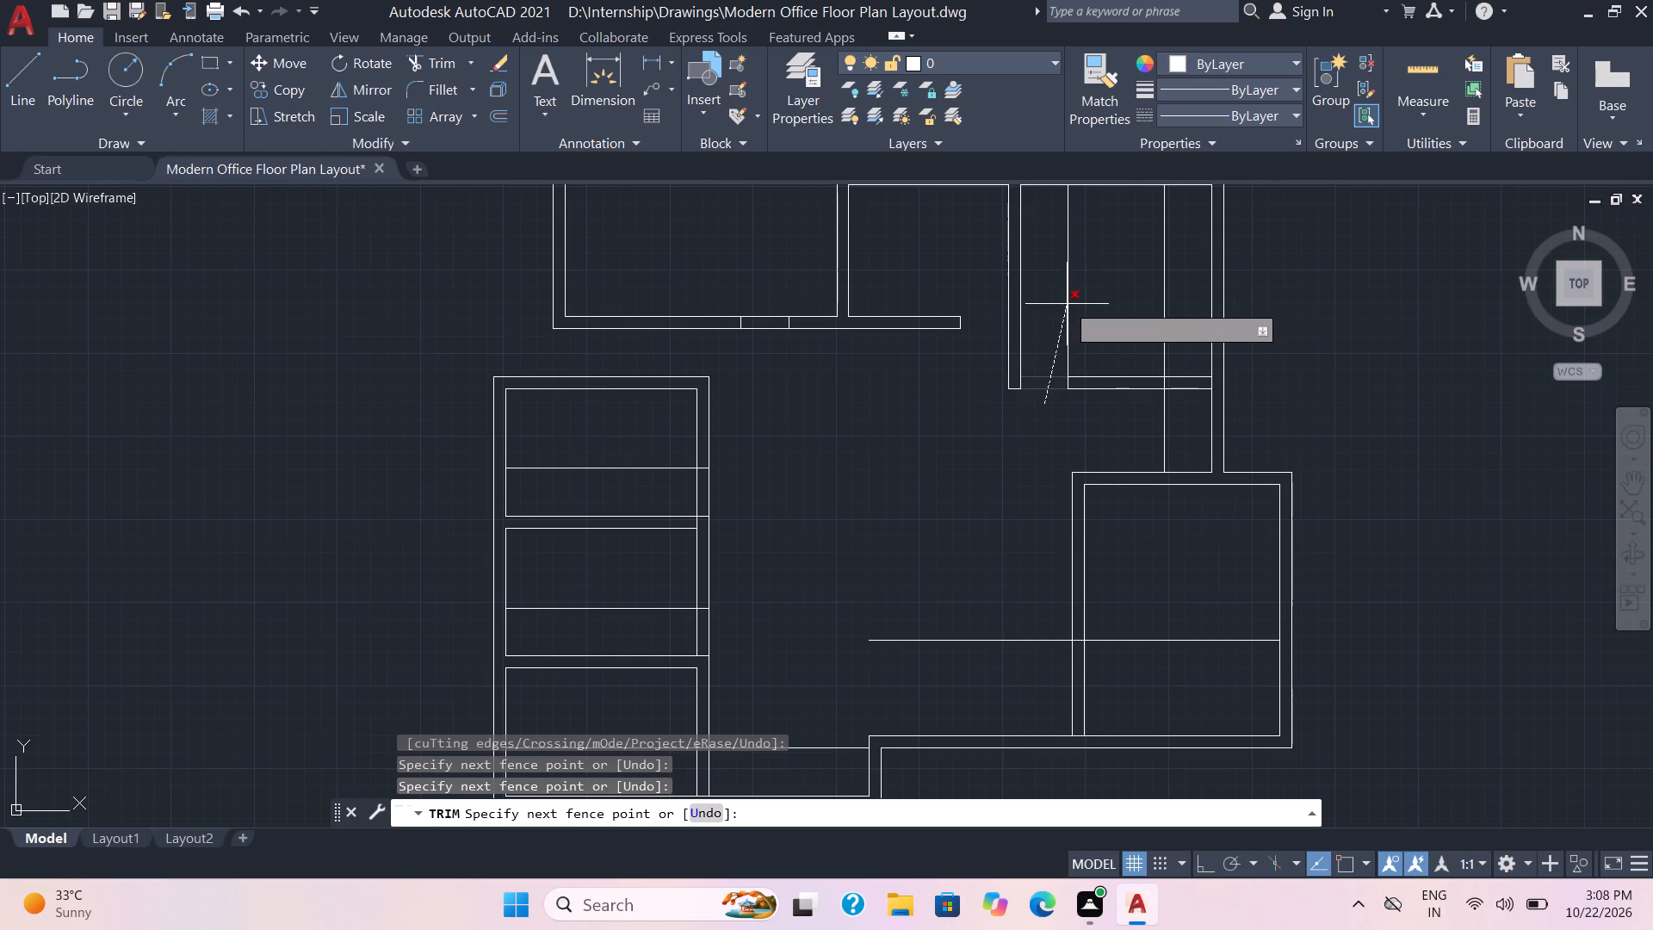
pyautogui.click(1068, 294)
pyautogui.click(1154, 423)
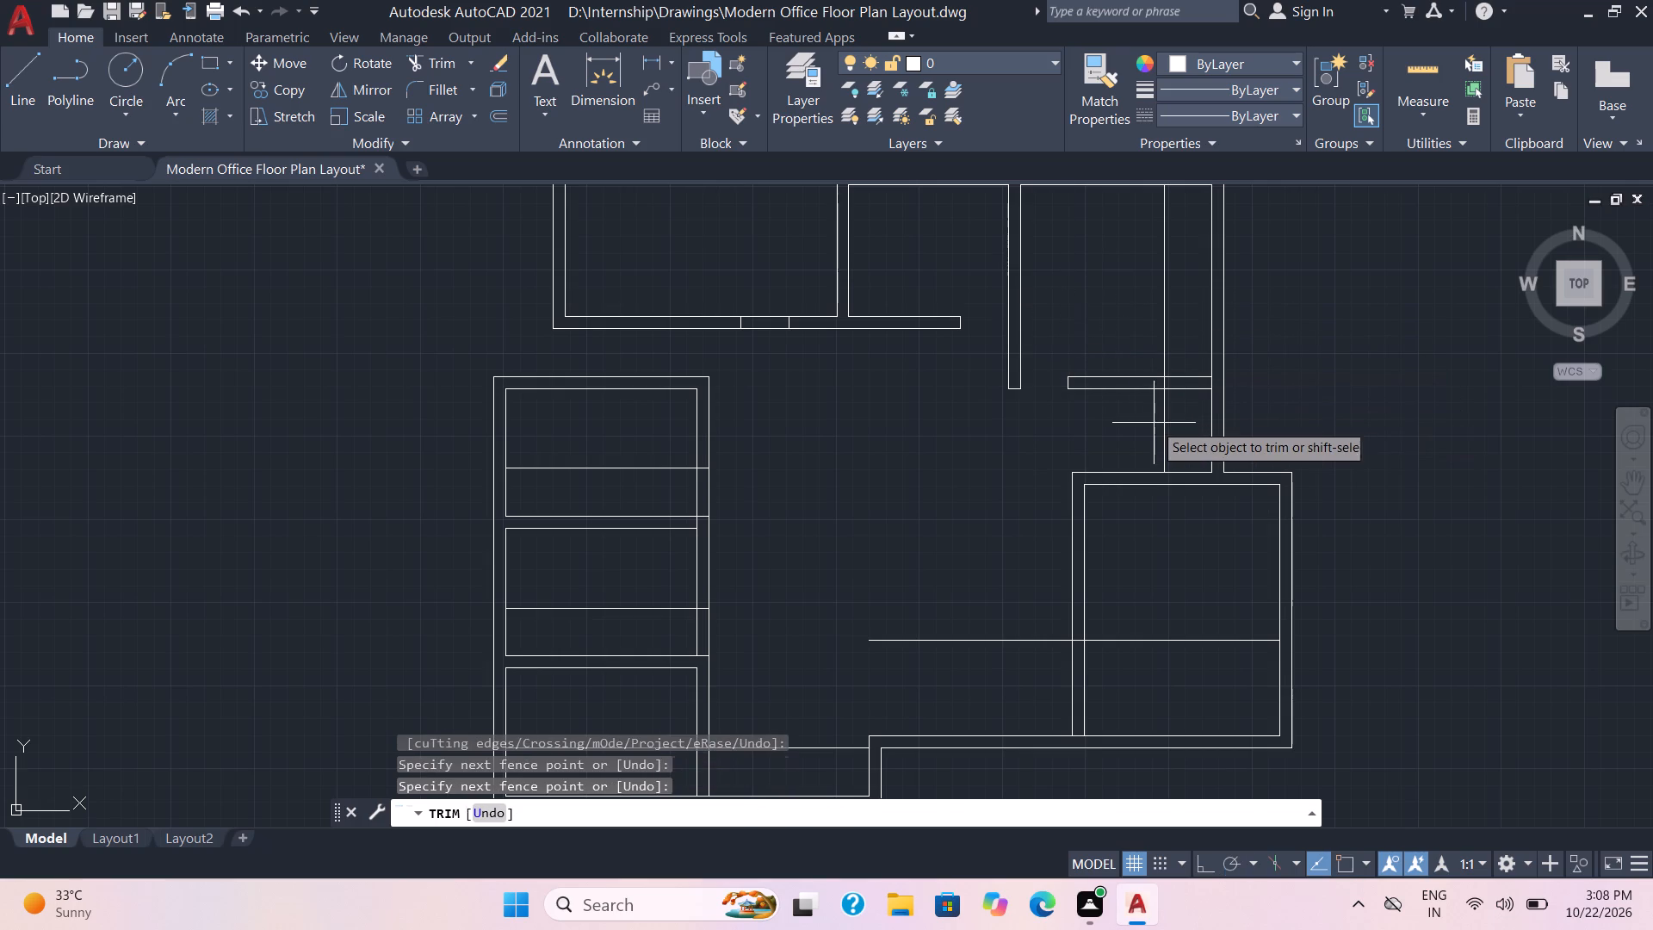
pyautogui.click(1179, 375)
pyautogui.moveTo(1187, 343); pyautogui.dragTo(1132, 351)
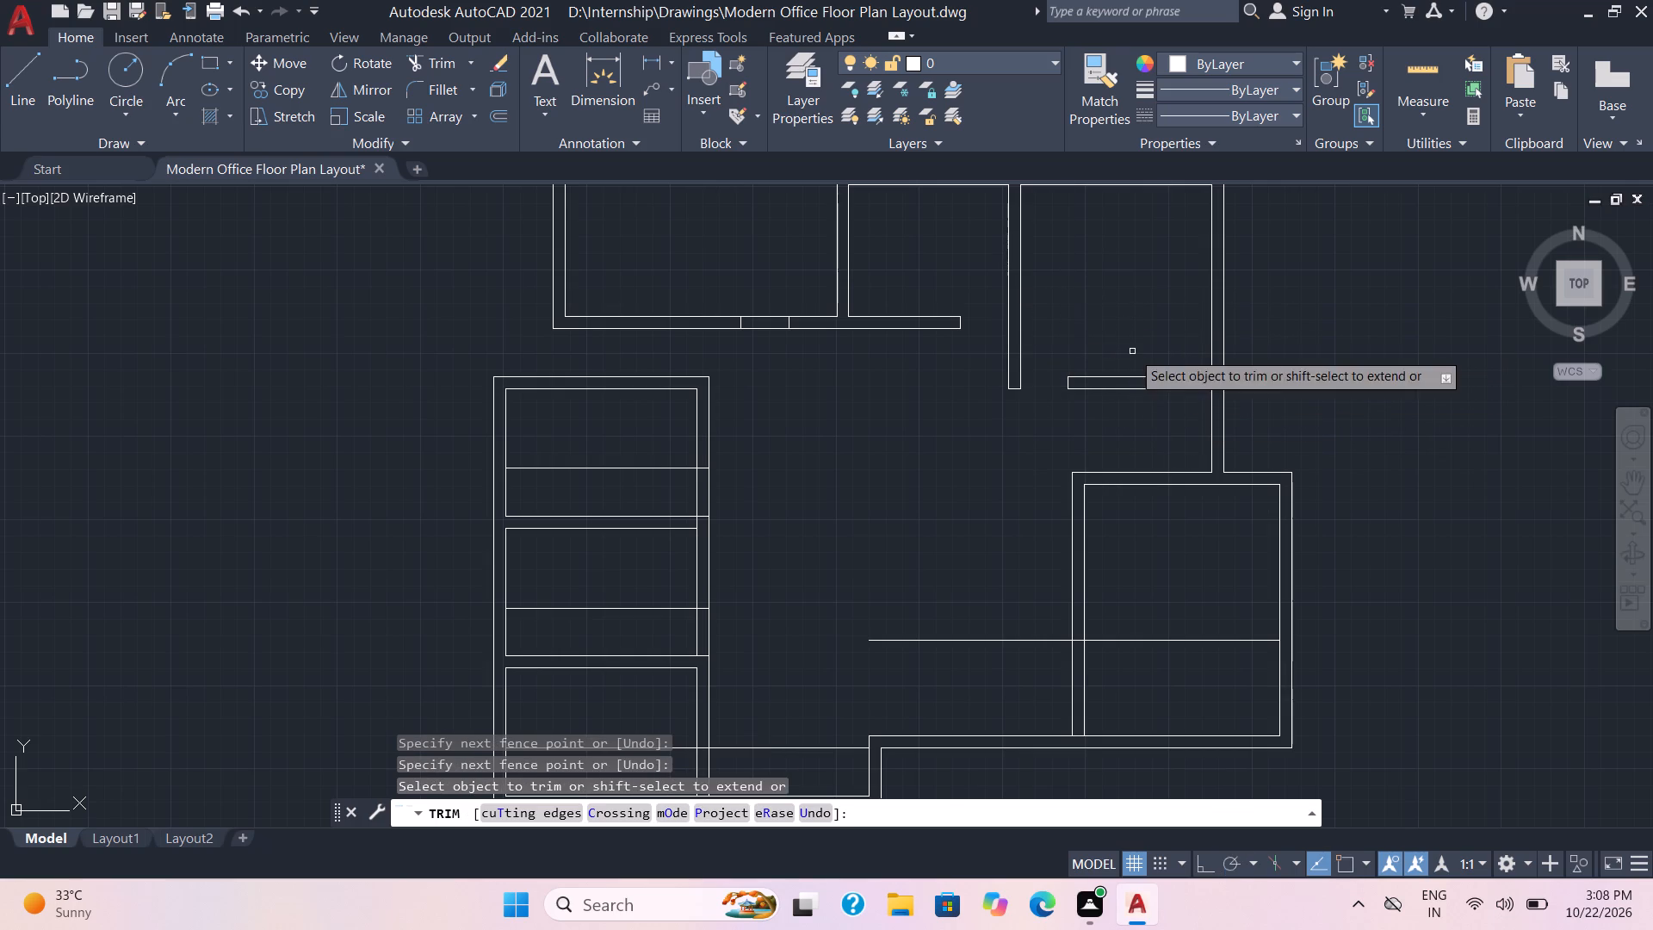
# Trim the lower-right room's left wall below the 6' offset line and remove the excess of that offset line.
pyautogui.moveTo(1141, 623); pyautogui.dragTo(1067, 669)
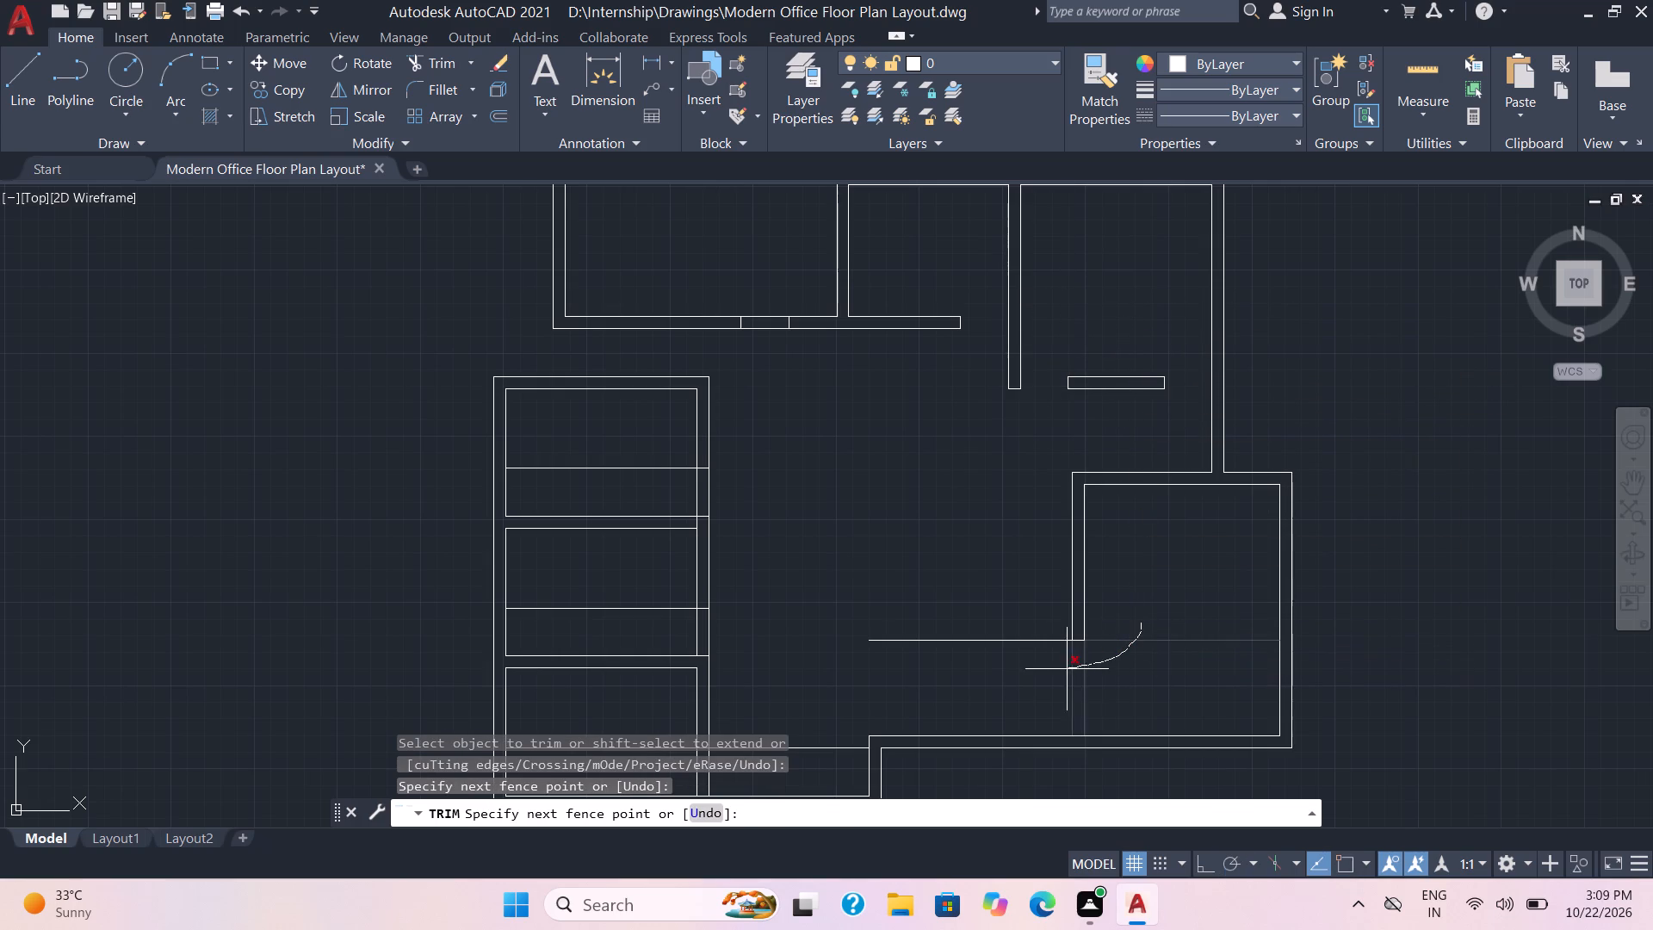
pyautogui.moveTo(1067, 669); pyautogui.dragTo(1008, 622)
# Trim the bottom stacked left room's right wall below its 3' offset line and remove the excess offset line on both sides.
pyautogui.scroll(-1, 943, 642)
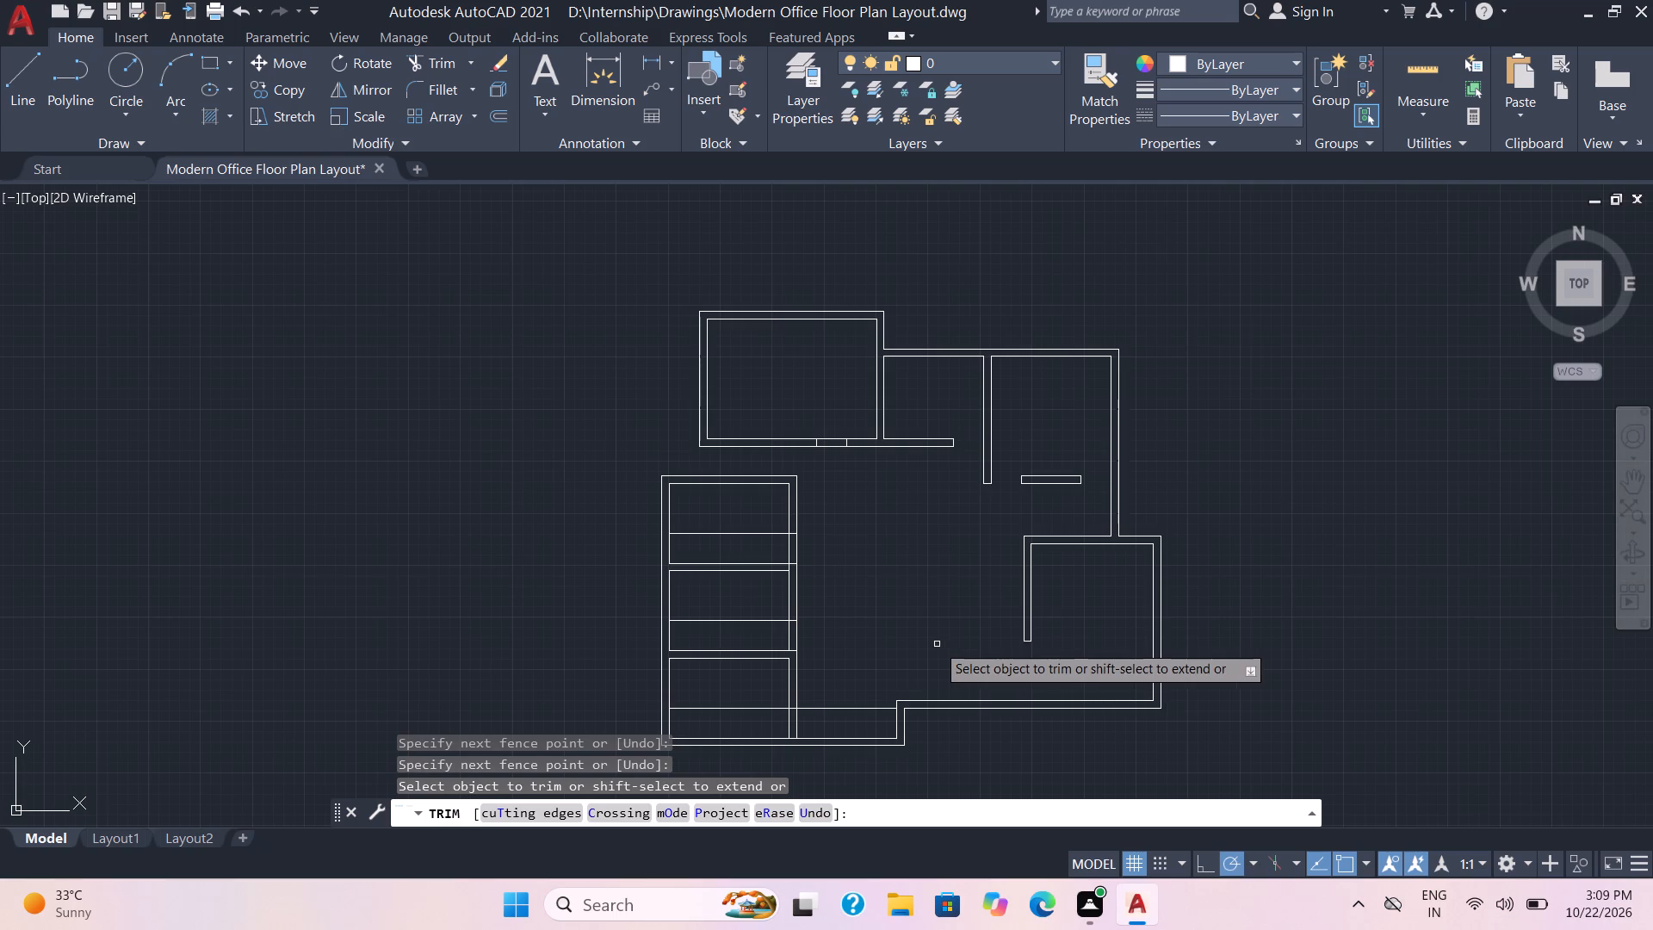
pyautogui.moveTo(937, 644); pyautogui.dragTo(1128, 438, button='middle')
pyautogui.scroll(1, 1077, 494)
pyautogui.click(1004, 526)
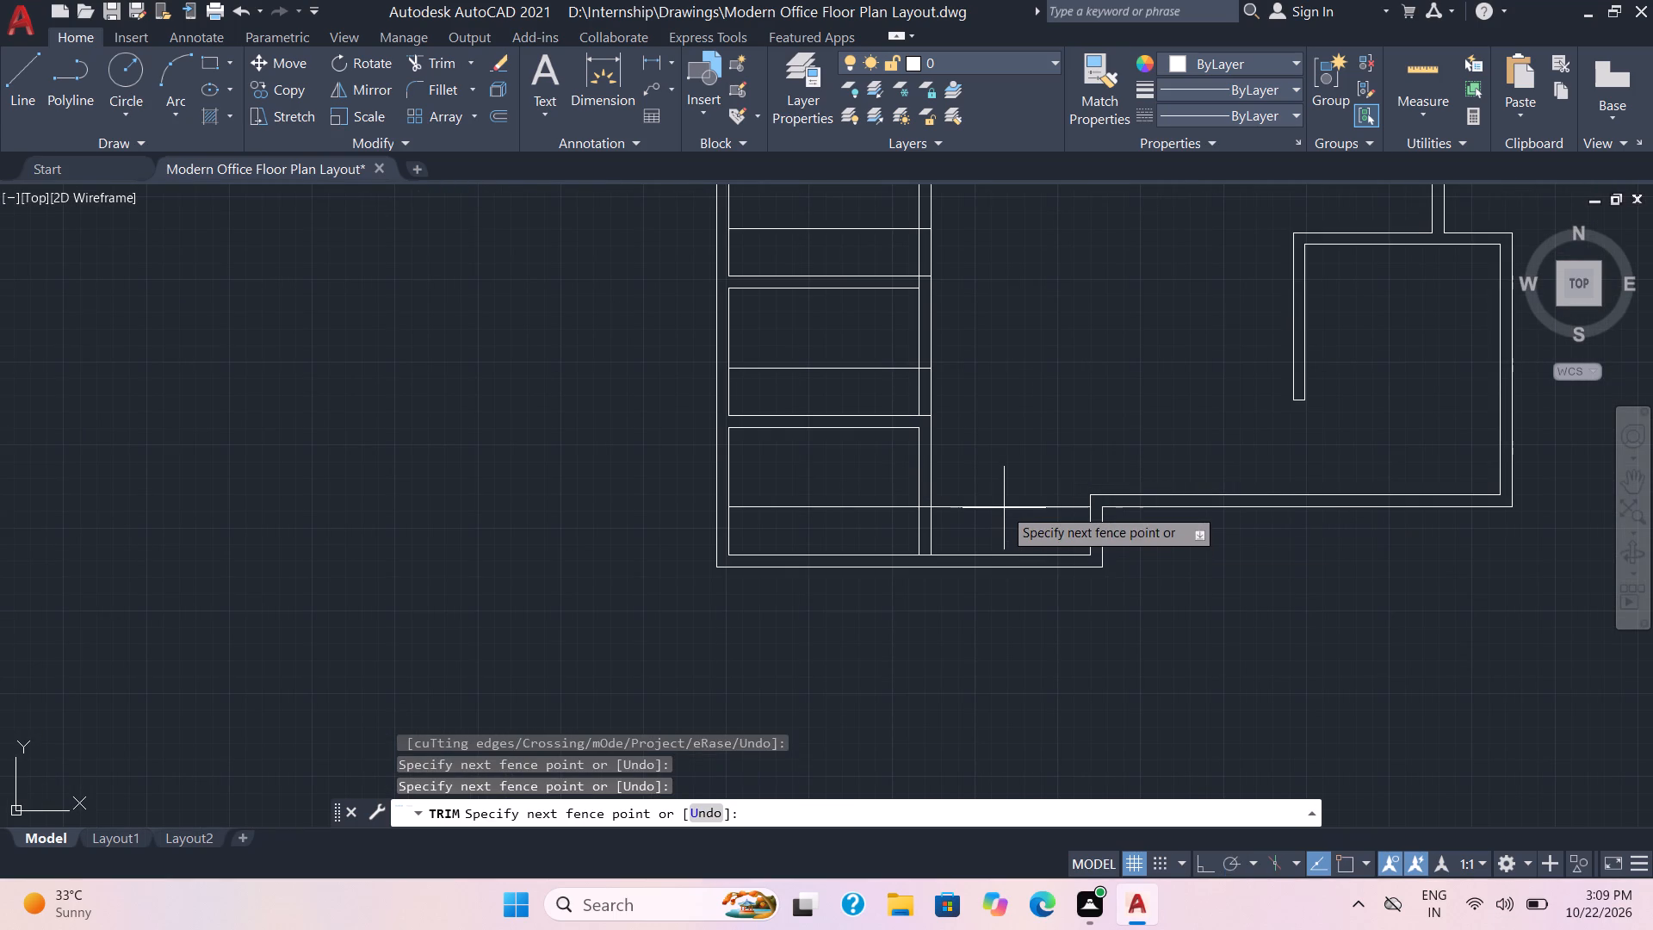
pyautogui.click(1006, 494)
pyautogui.click(957, 514)
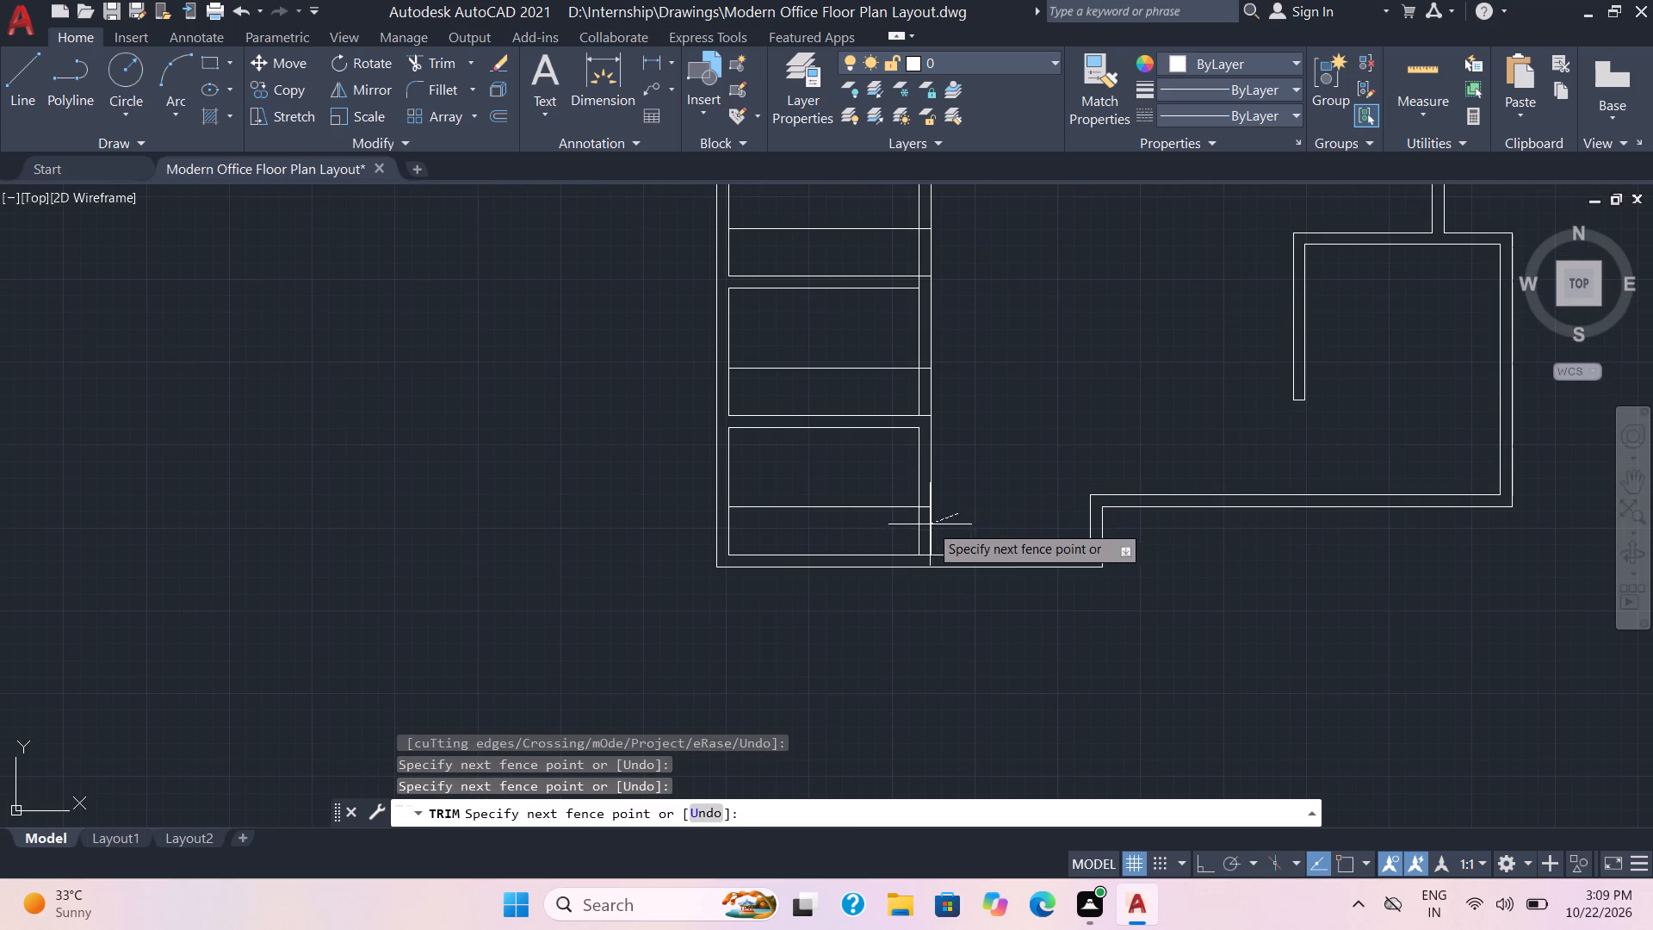
pyautogui.moveTo(864, 525); pyautogui.dragTo(858, 498)
pyautogui.moveTo(858, 498); pyautogui.dragTo(857, 505)
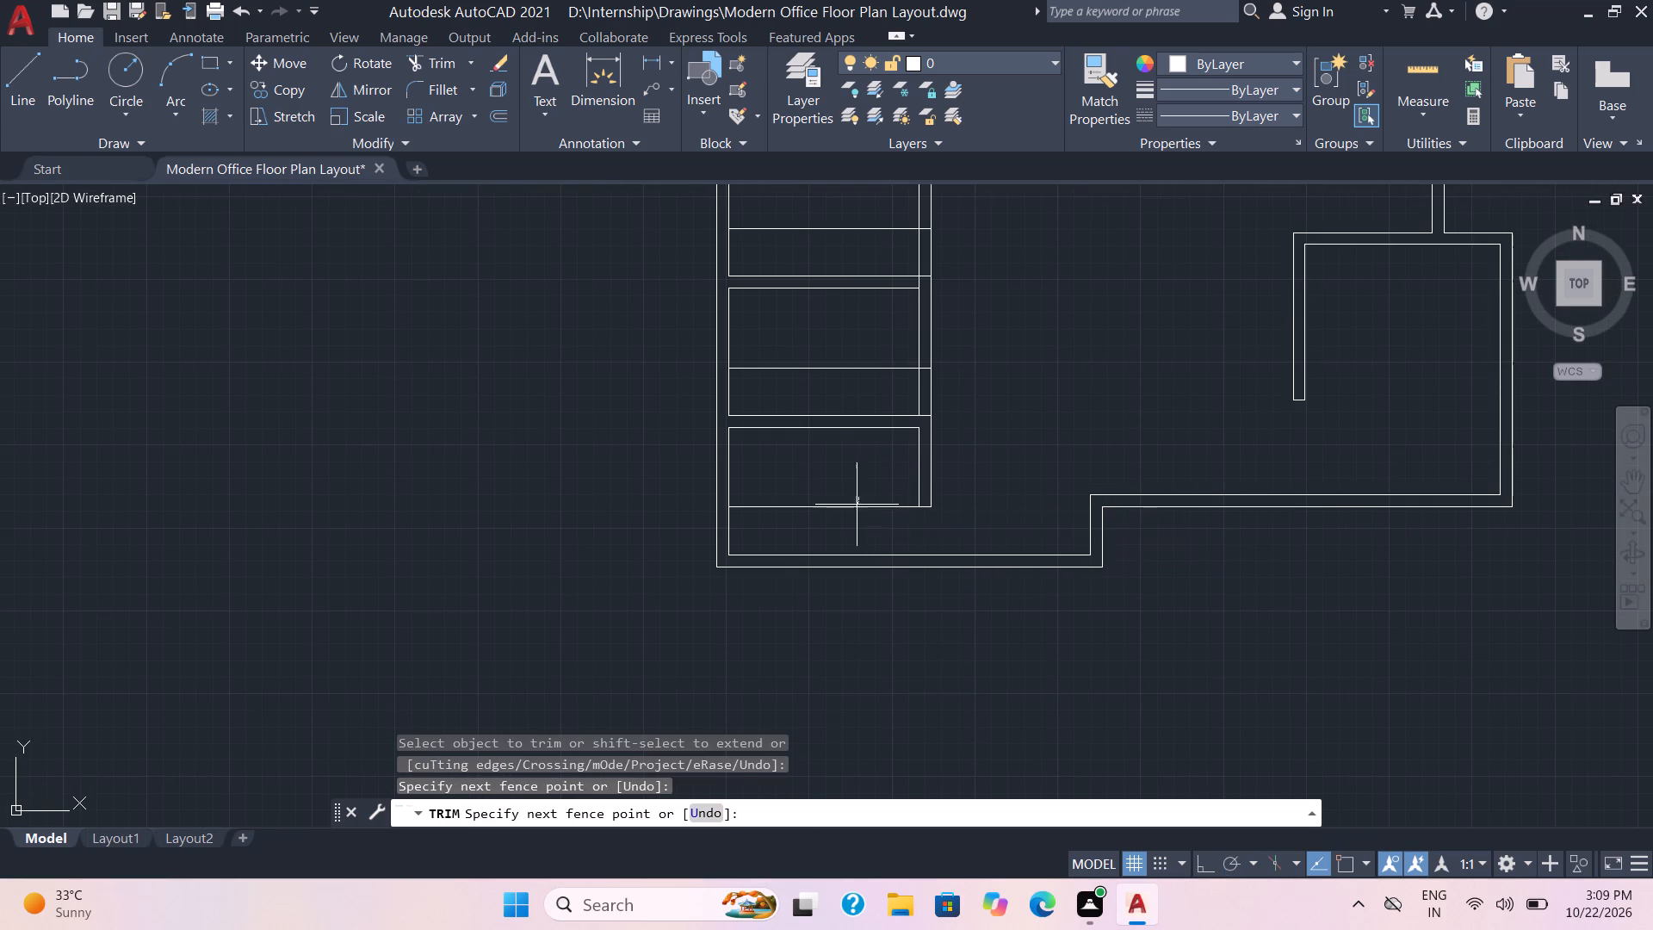
pyautogui.moveTo(857, 505); pyautogui.dragTo(855, 518)
# Trim the right-wall openings of the middle and top stacked left rooms below their 3' offset lines, removing the excess offset lines.
pyautogui.click(957, 389)
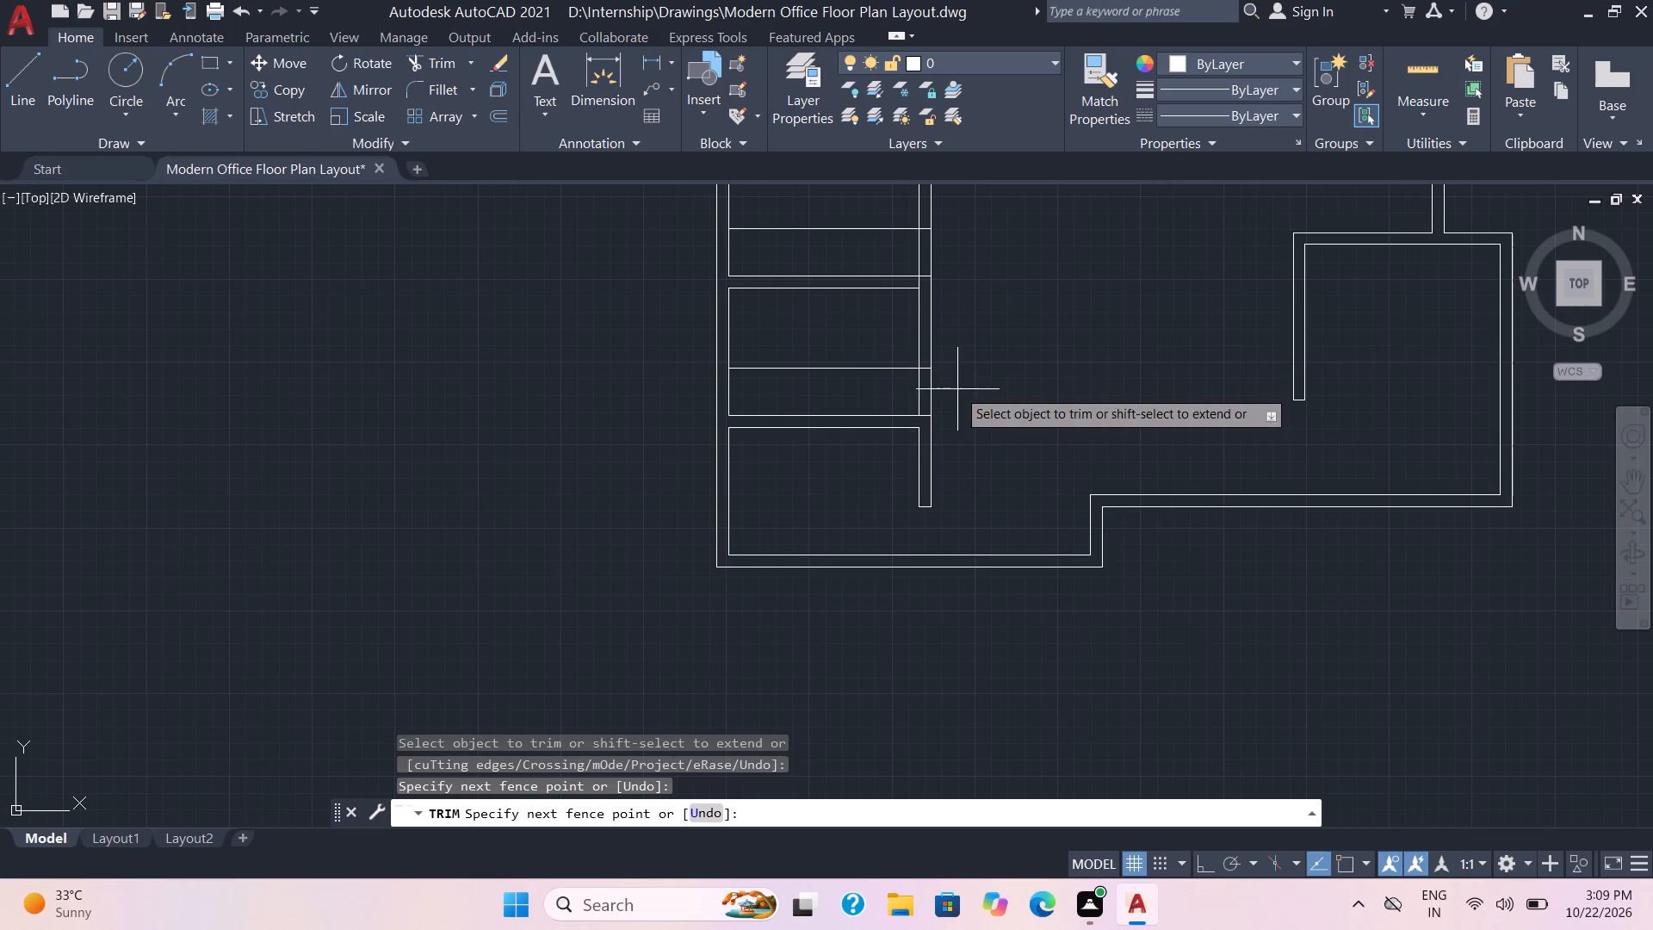
pyautogui.click(860, 362)
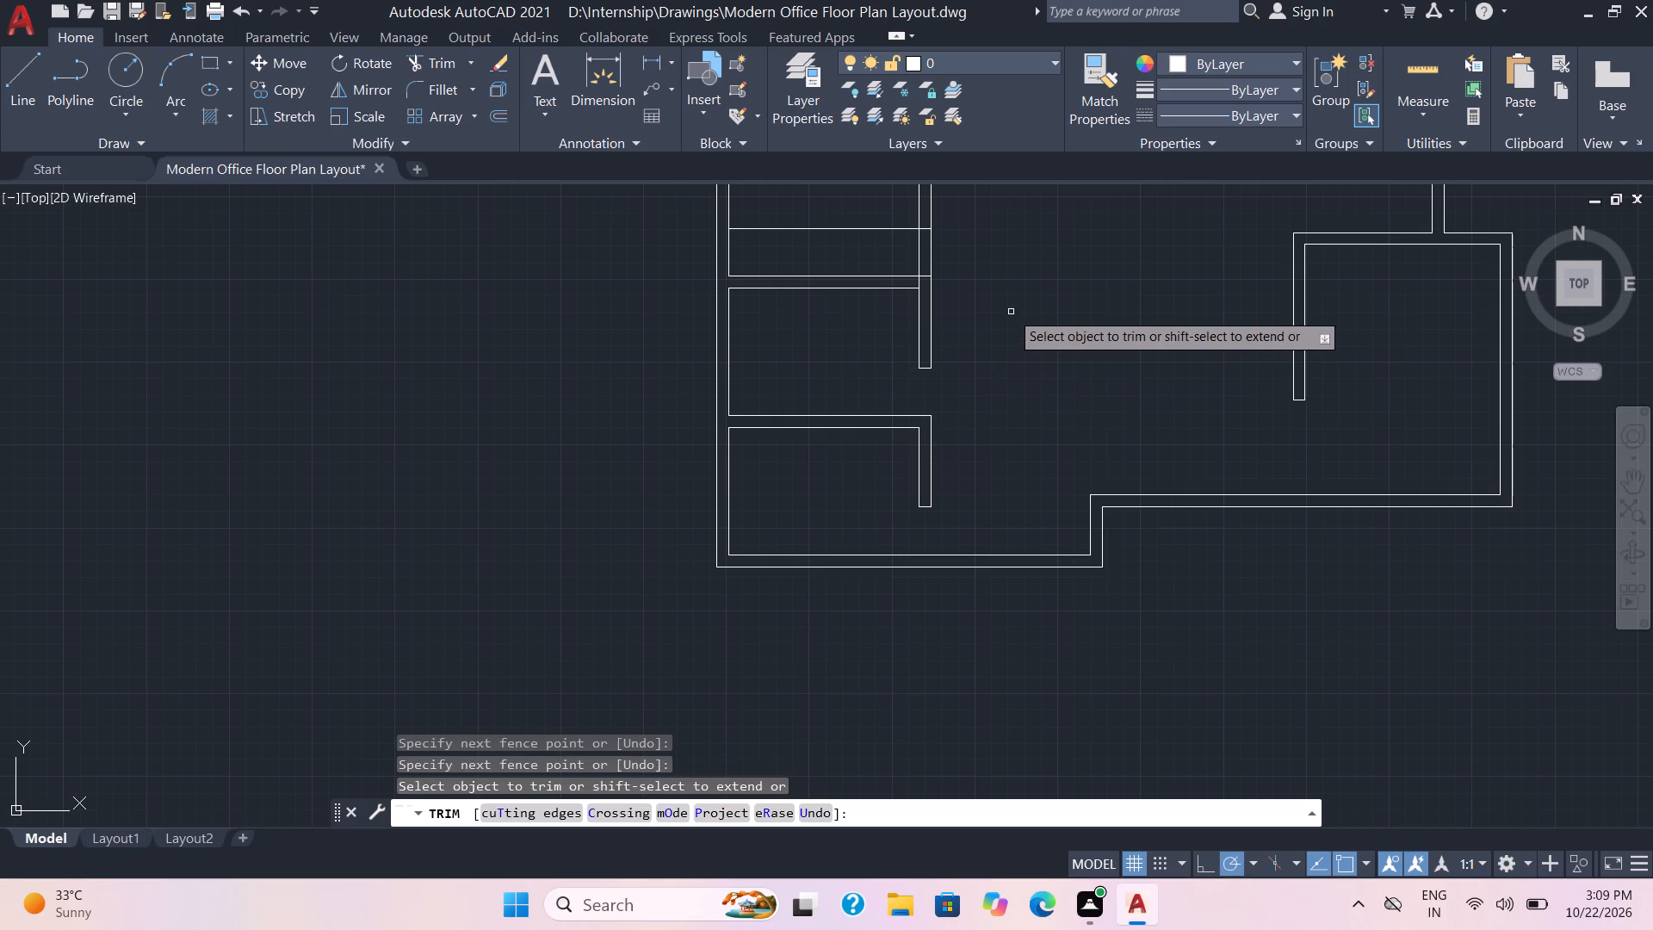
pyautogui.moveTo(1011, 309); pyautogui.dragTo(1027, 468, button='middle')
pyautogui.moveTo(997, 403); pyautogui.dragTo(961, 419, button='middle')
pyautogui.moveTo(961, 419); pyautogui.dragTo(909, 431)
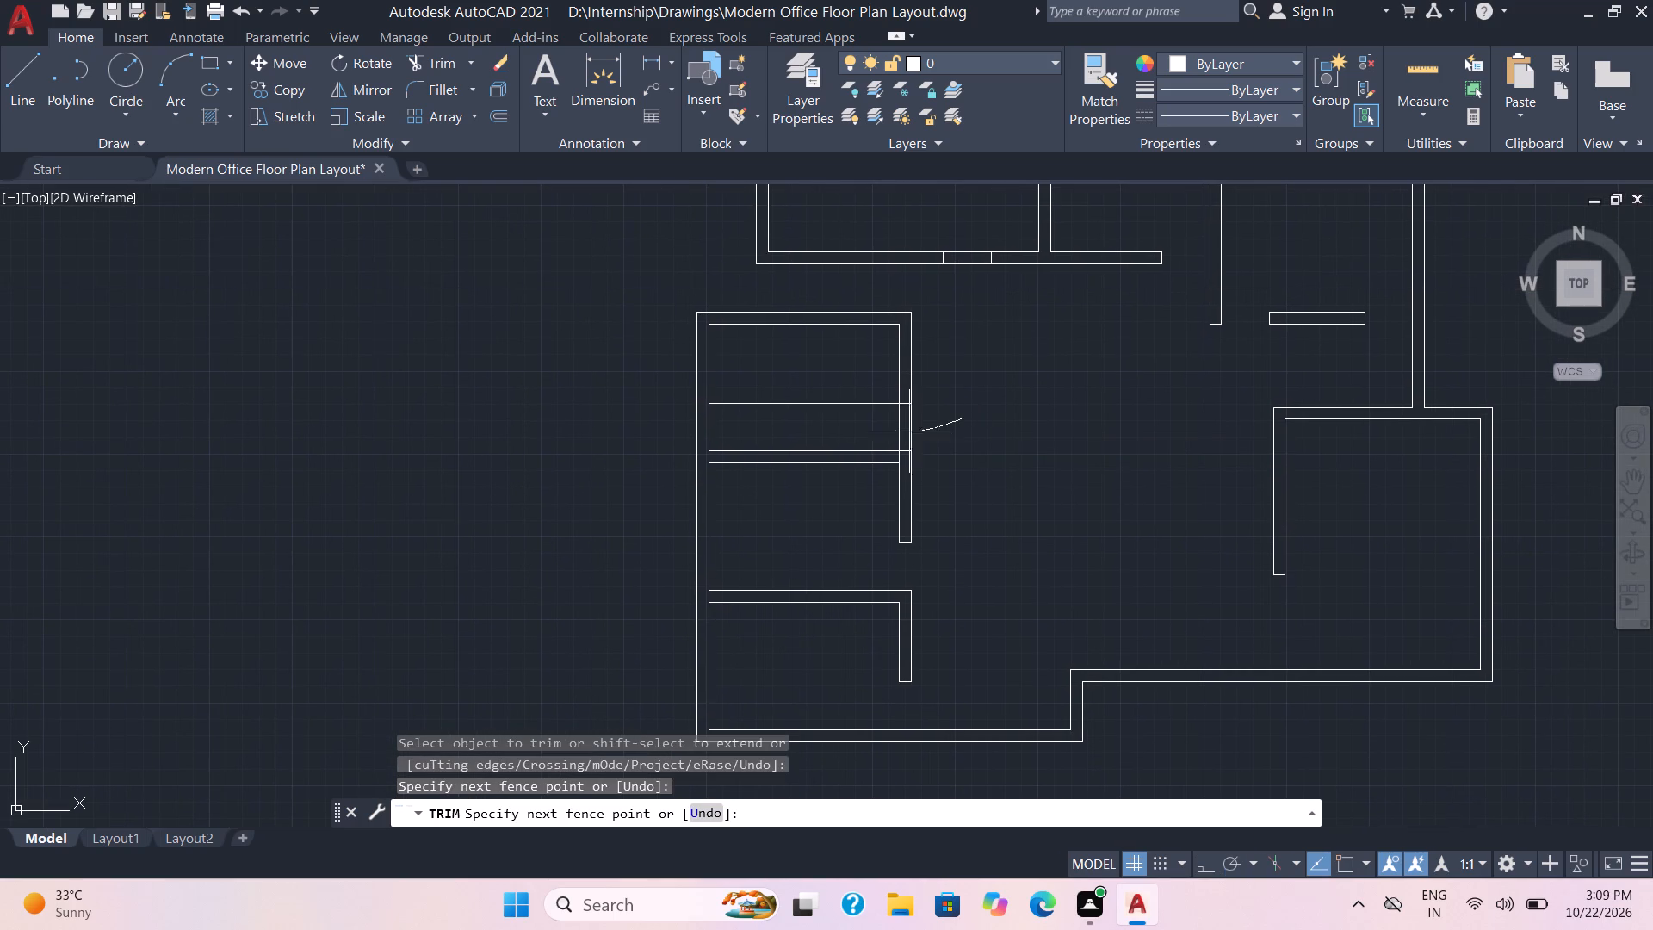
pyautogui.moveTo(909, 431); pyautogui.dragTo(842, 385)
pyautogui.click(901, 459)
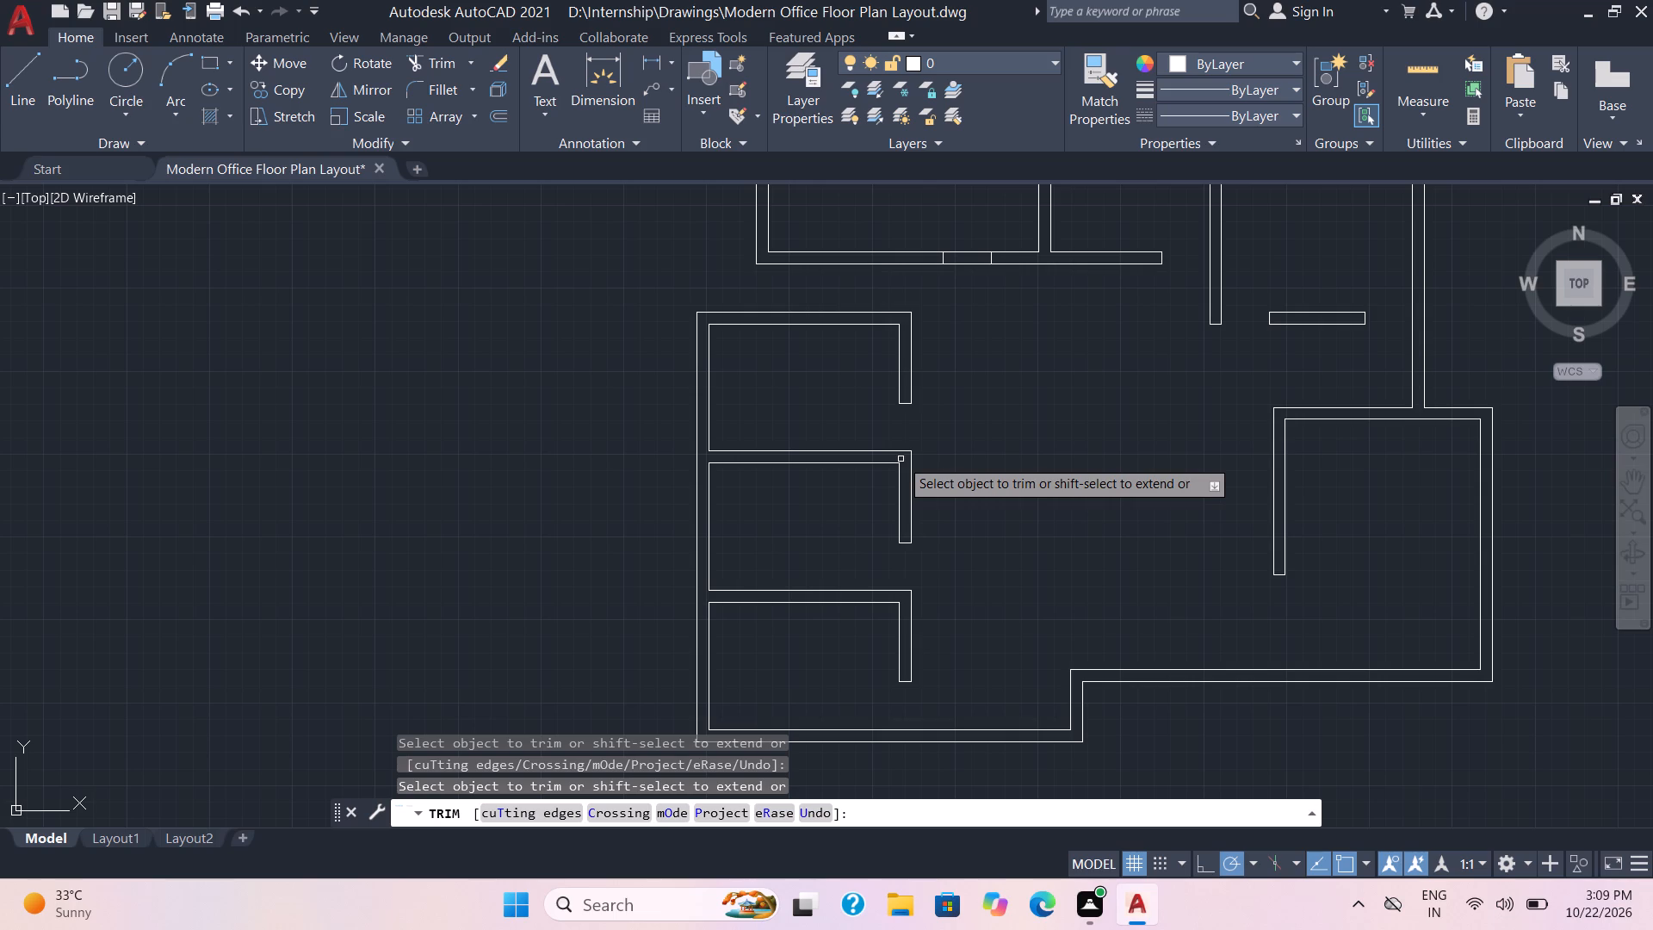
# Draw two 3' vertical lines across the bottom stacked room's opening, continuing both right-wall faces down to the inner bottom wall line.
pyautogui.scroll(-1, 983, 555)
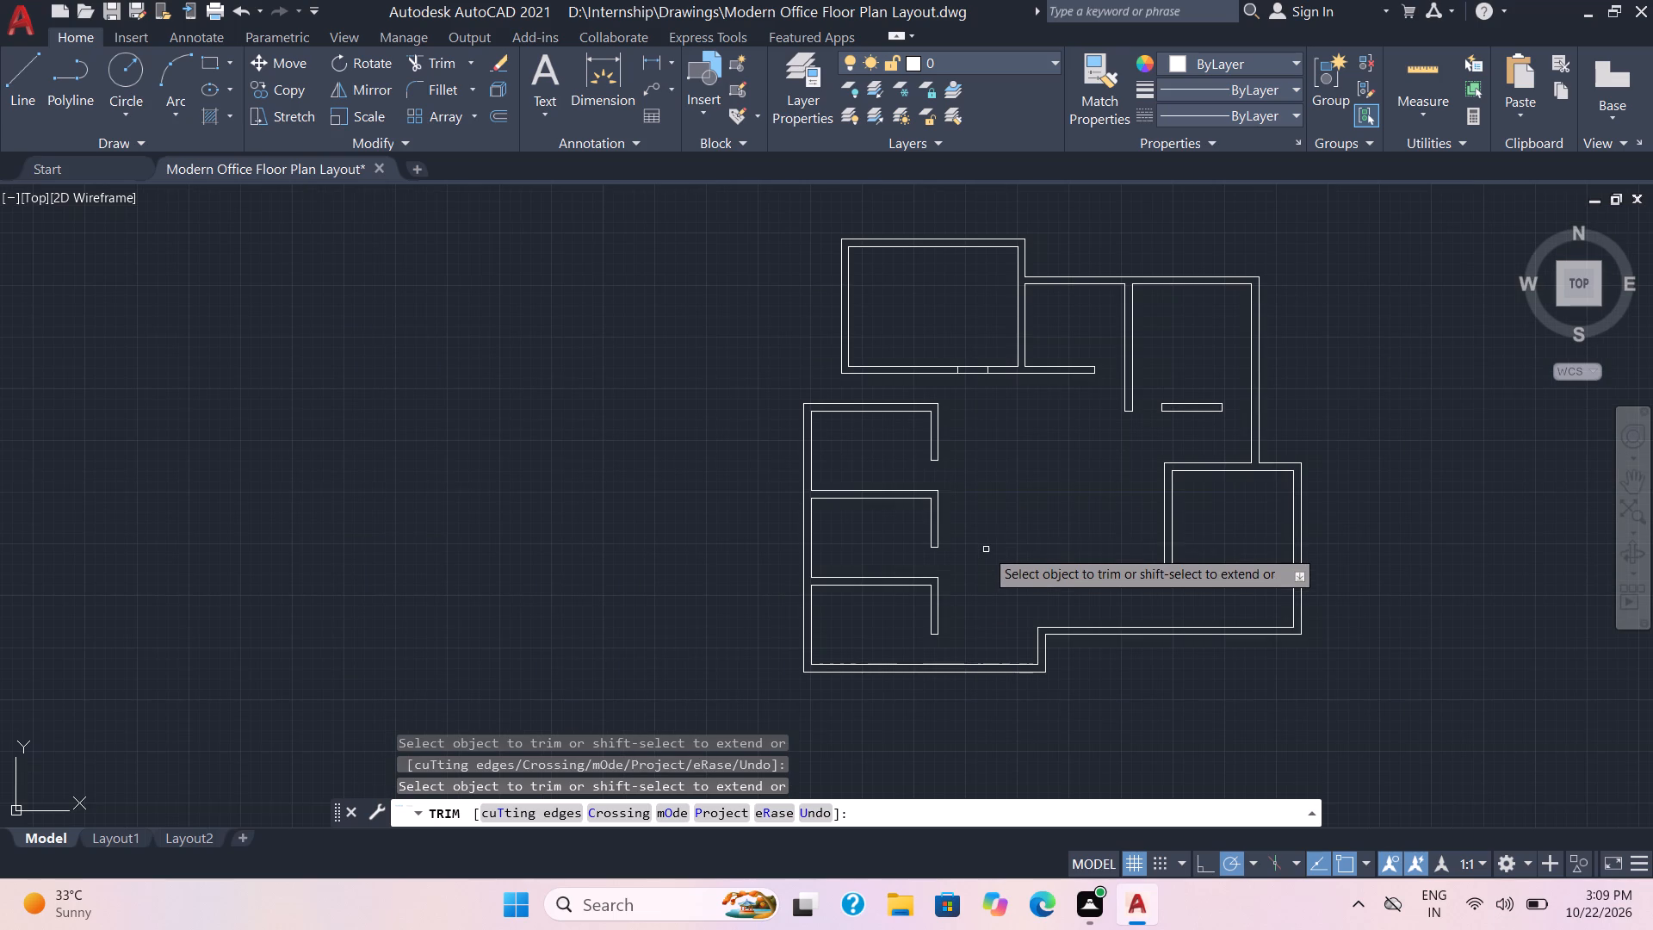
pyautogui.moveTo(990, 511); pyautogui.dragTo(791, 398, button='middle')
pyautogui.scroll(2, 792, 430)
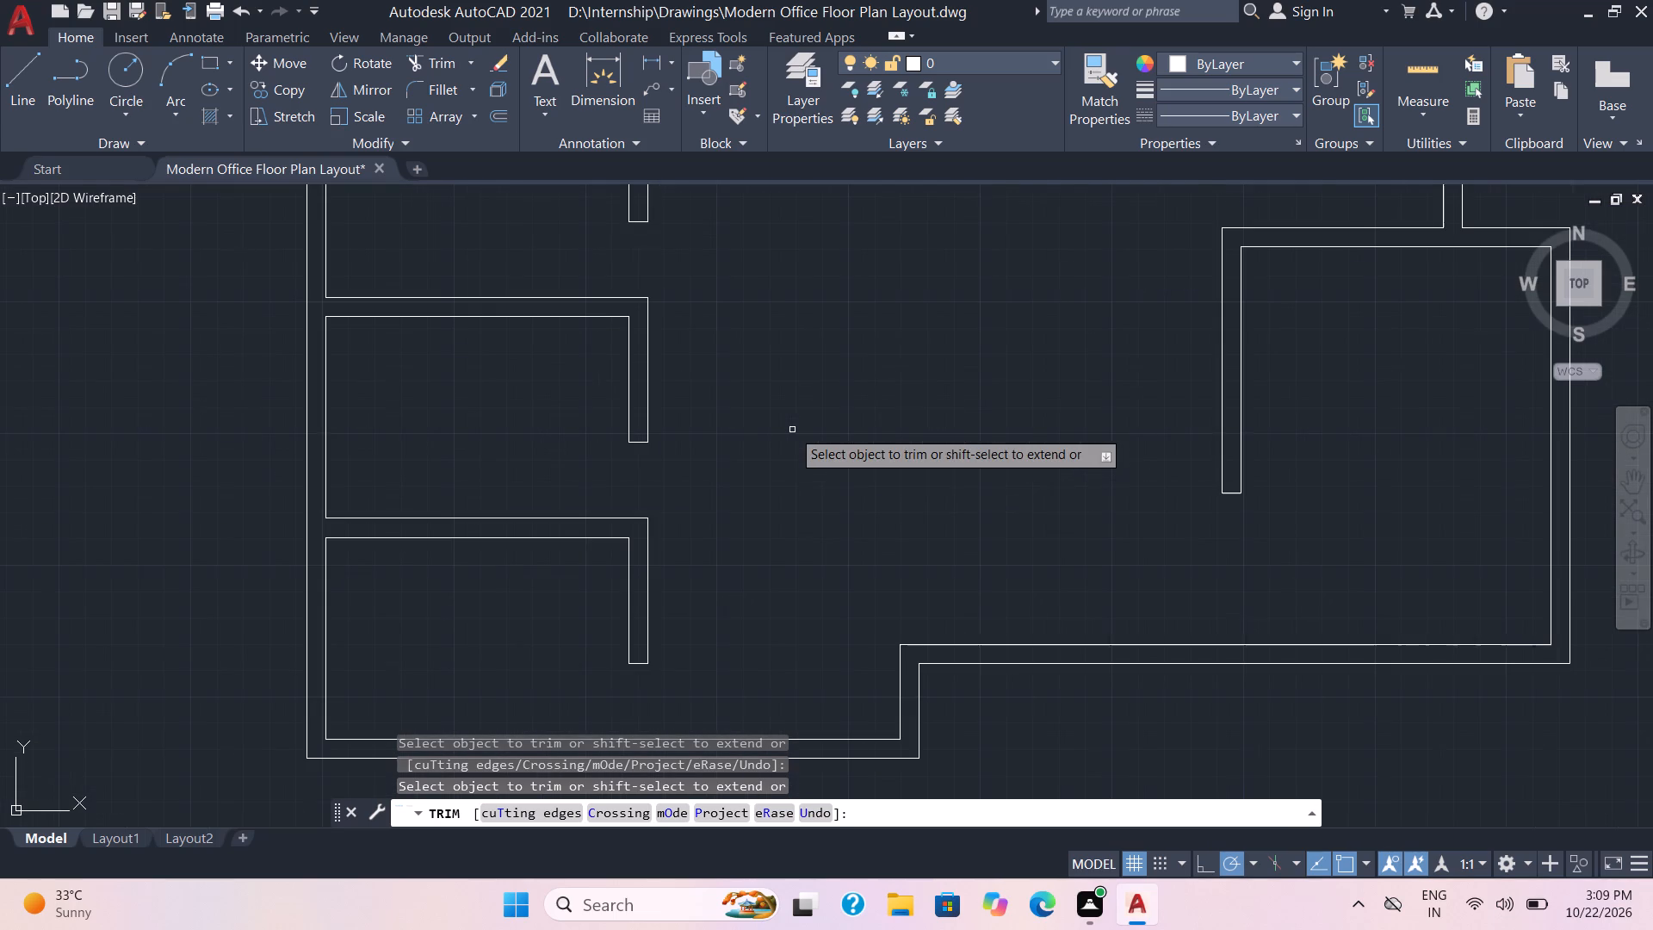
pyautogui.moveTo(800, 484); pyautogui.dragTo(837, 368, button='middle')
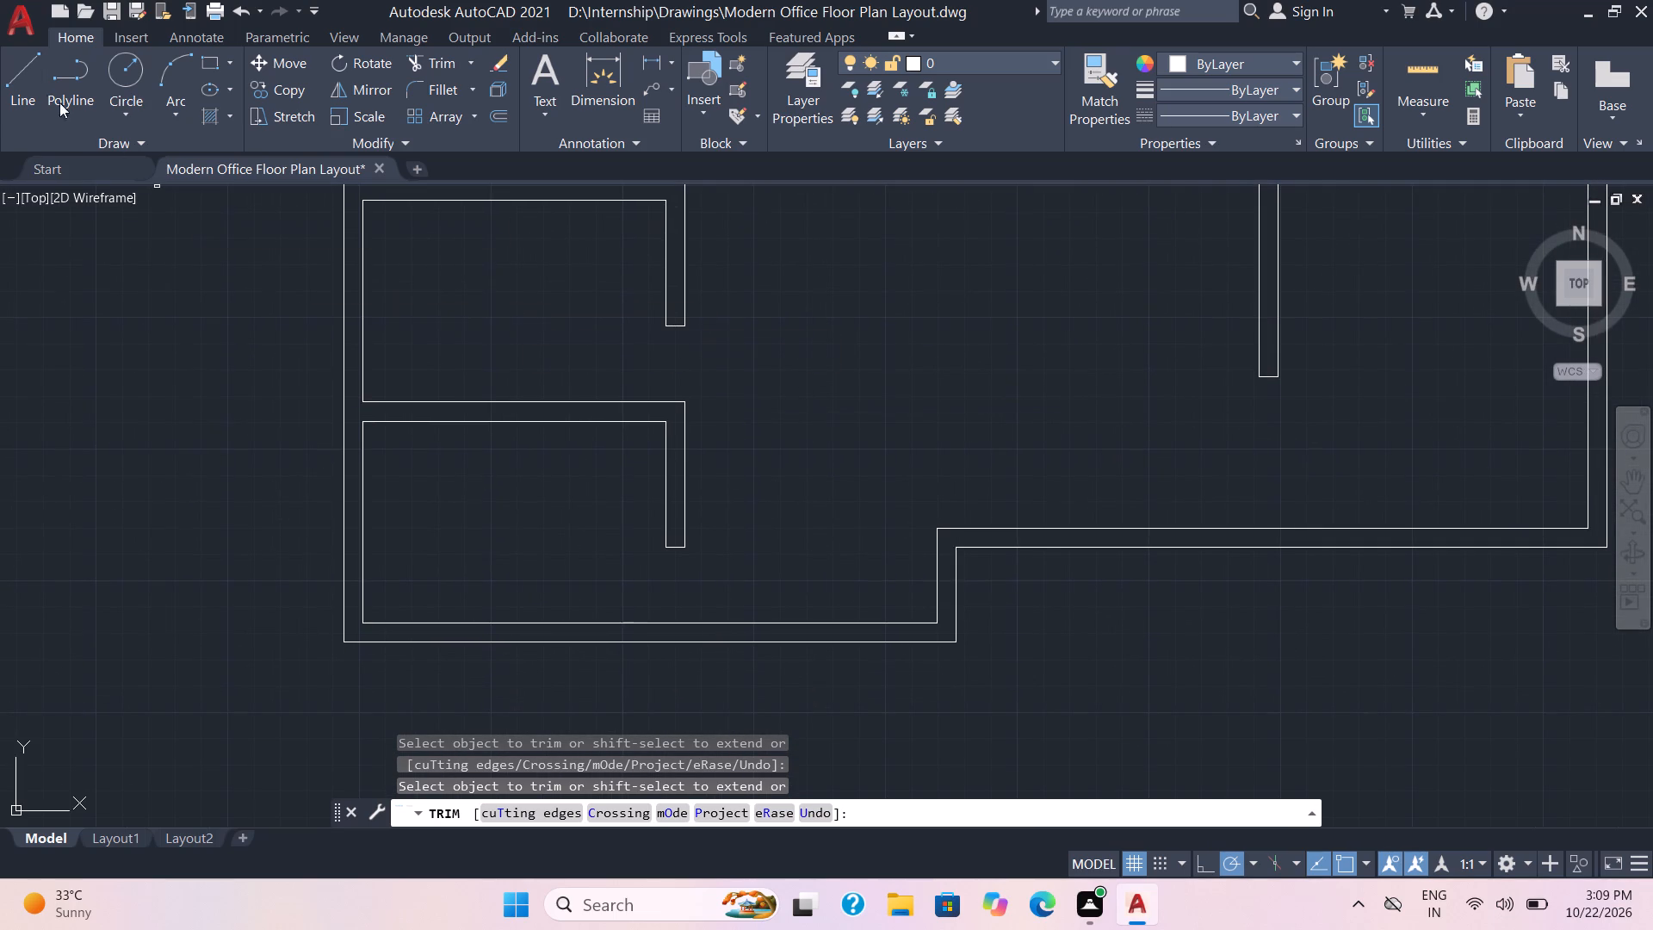
pyautogui.click(29, 96)
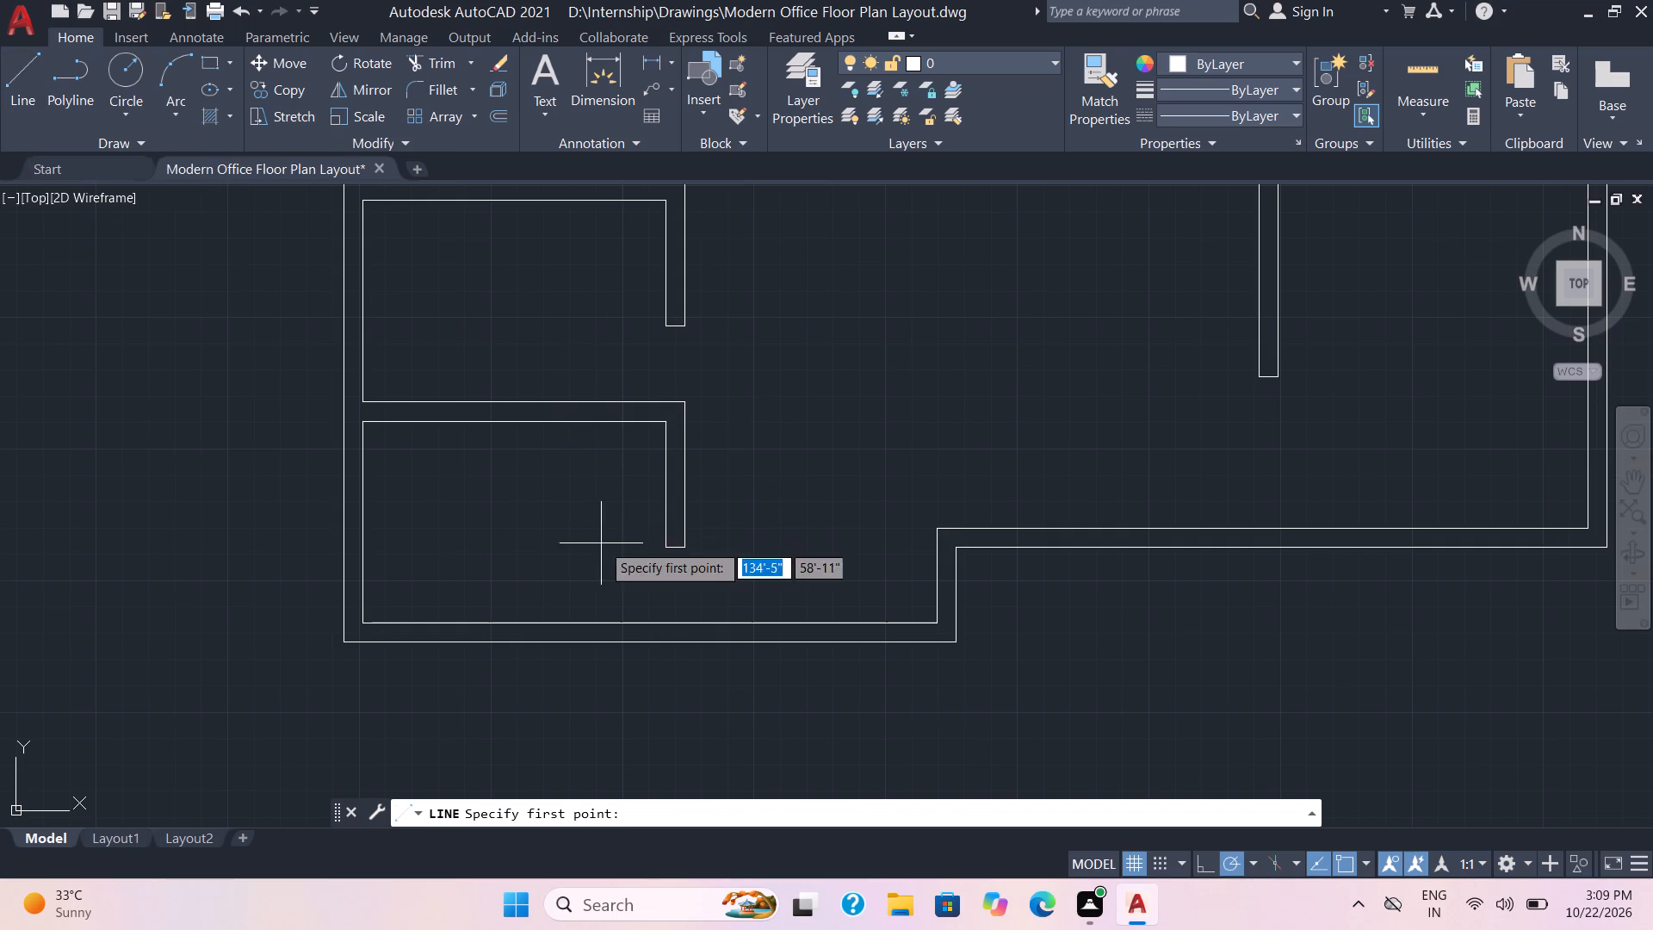
pyautogui.click(668, 554)
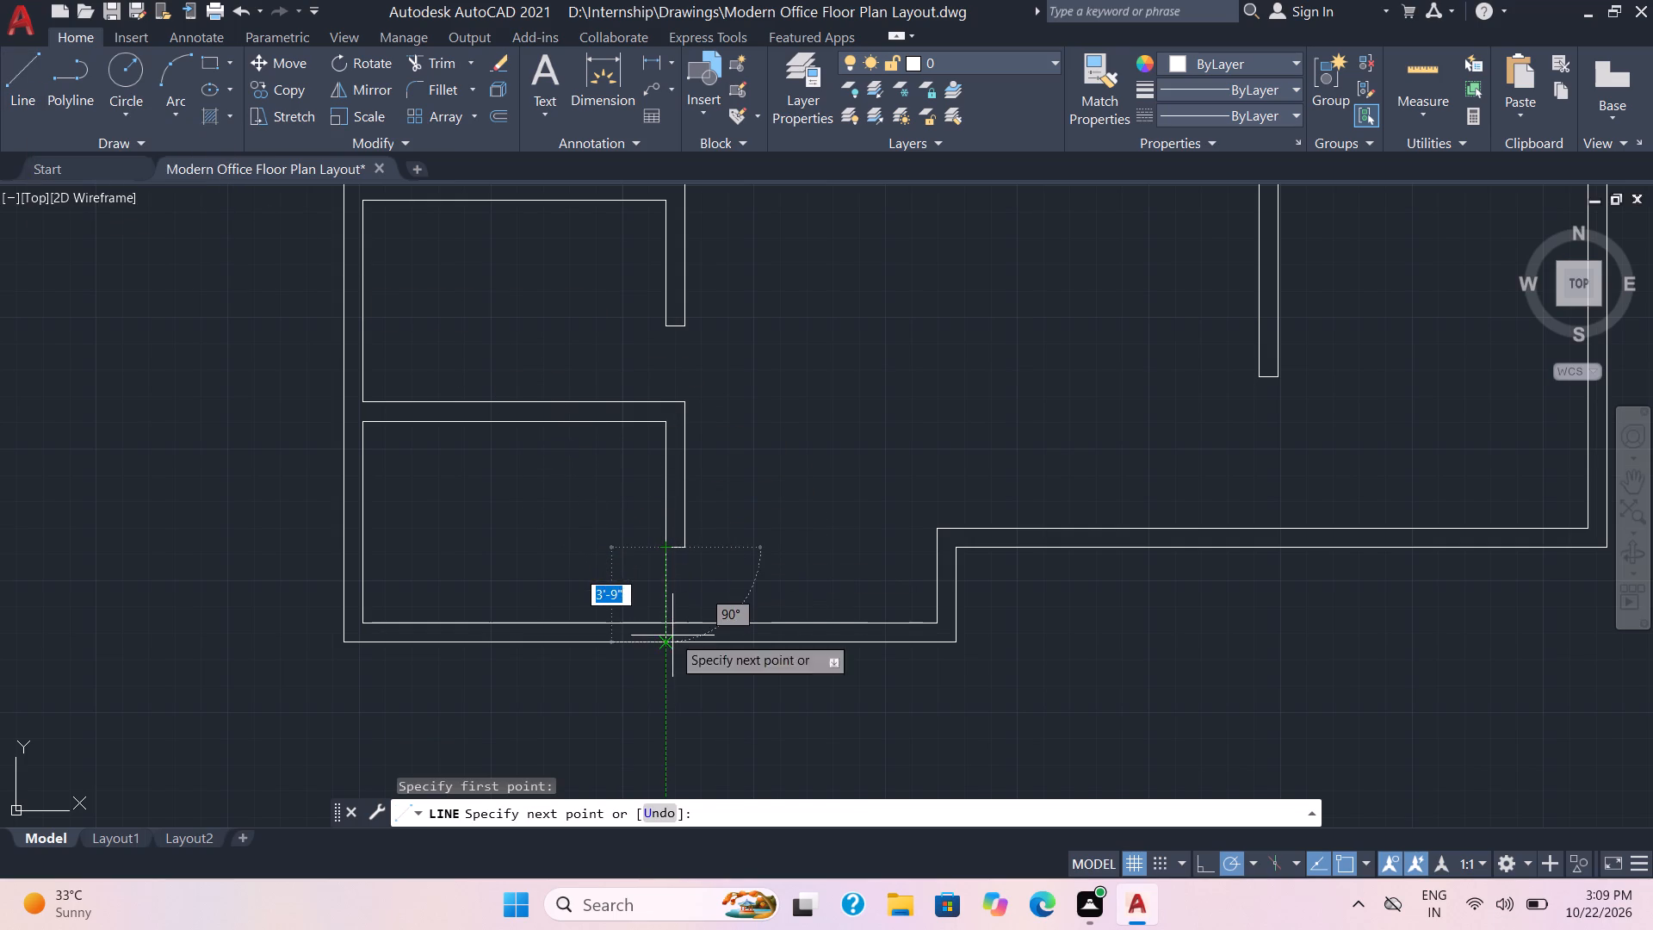
pyautogui.click(663, 623)
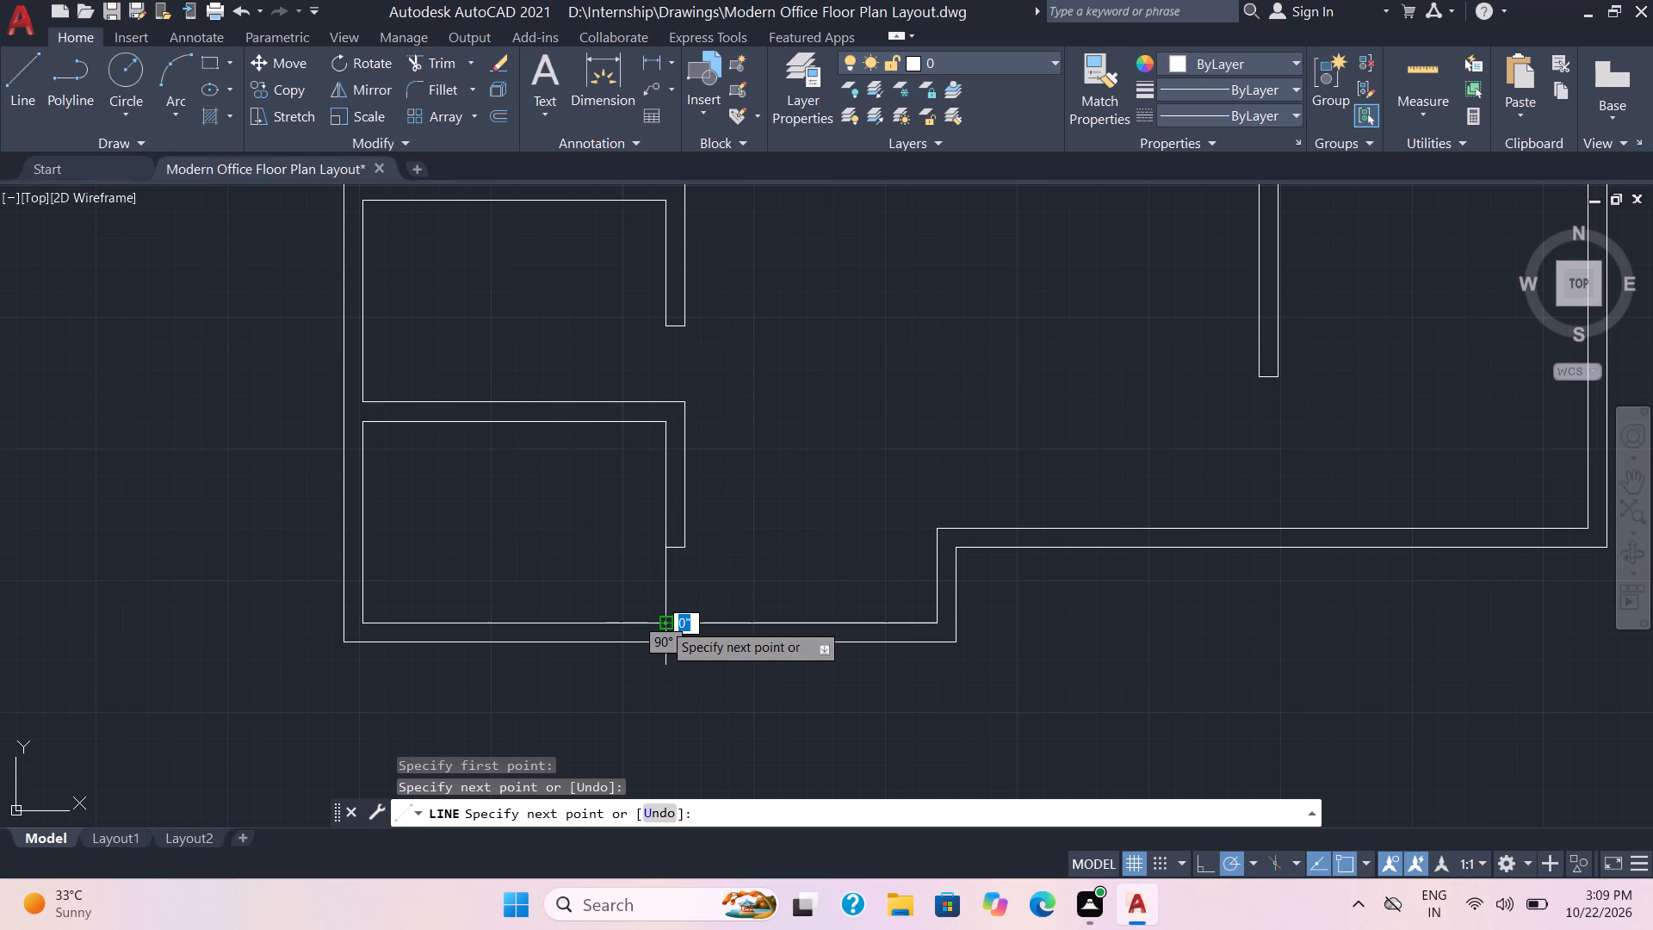
pyautogui.press('space')
pyautogui.press('space')
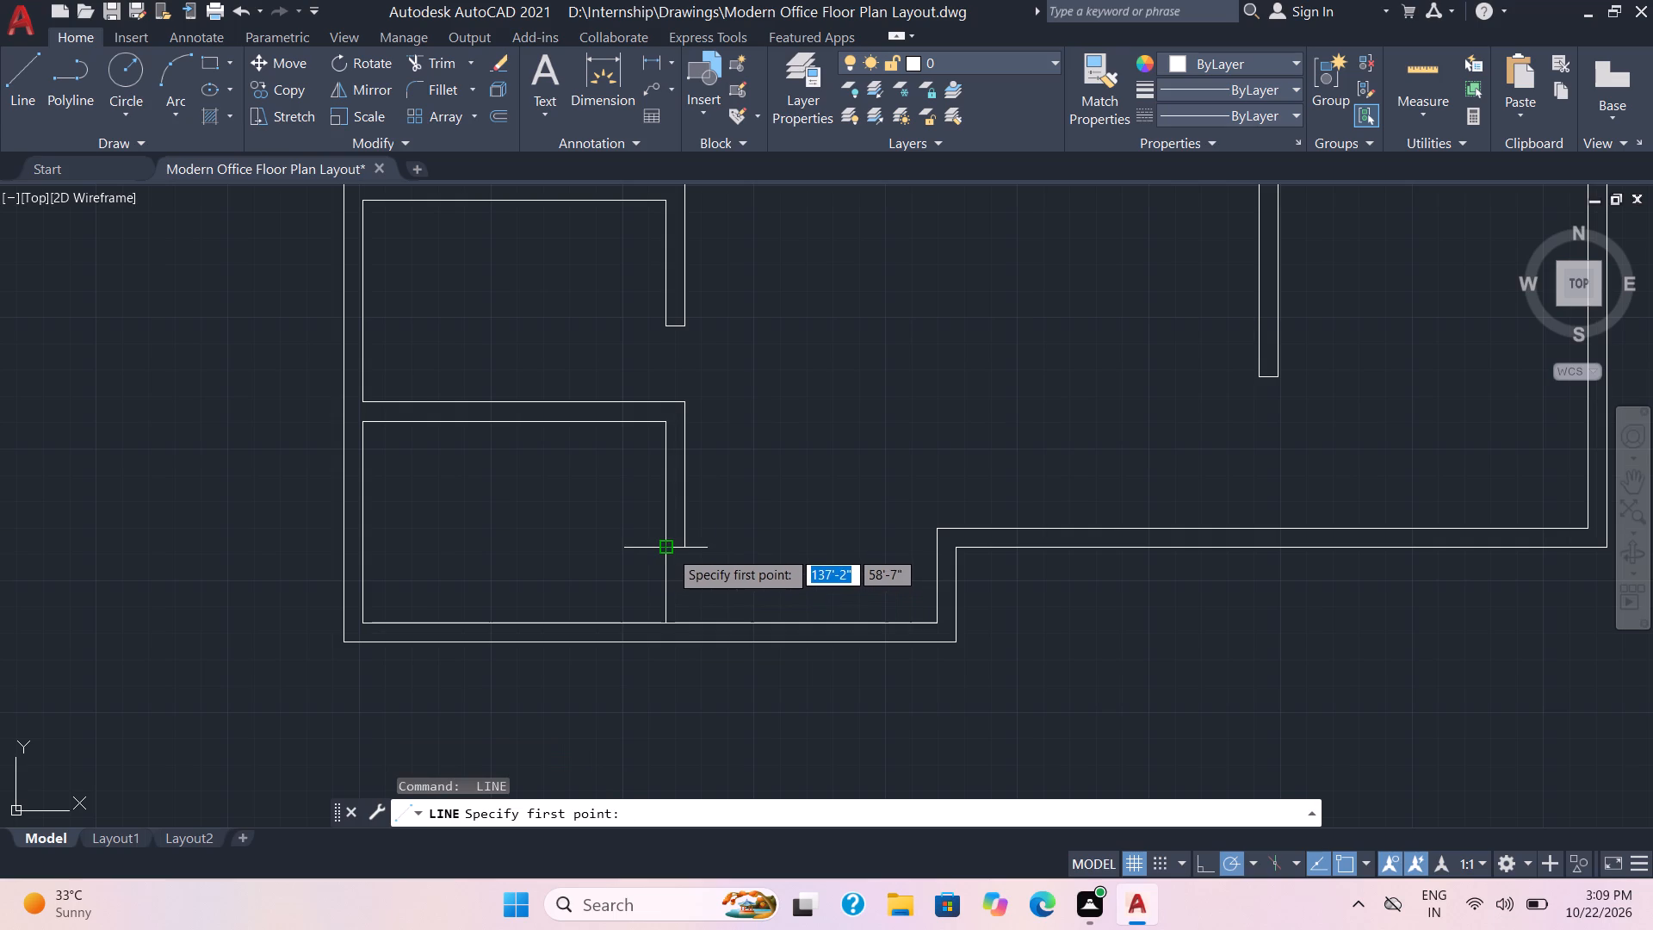
pyautogui.click(684, 549)
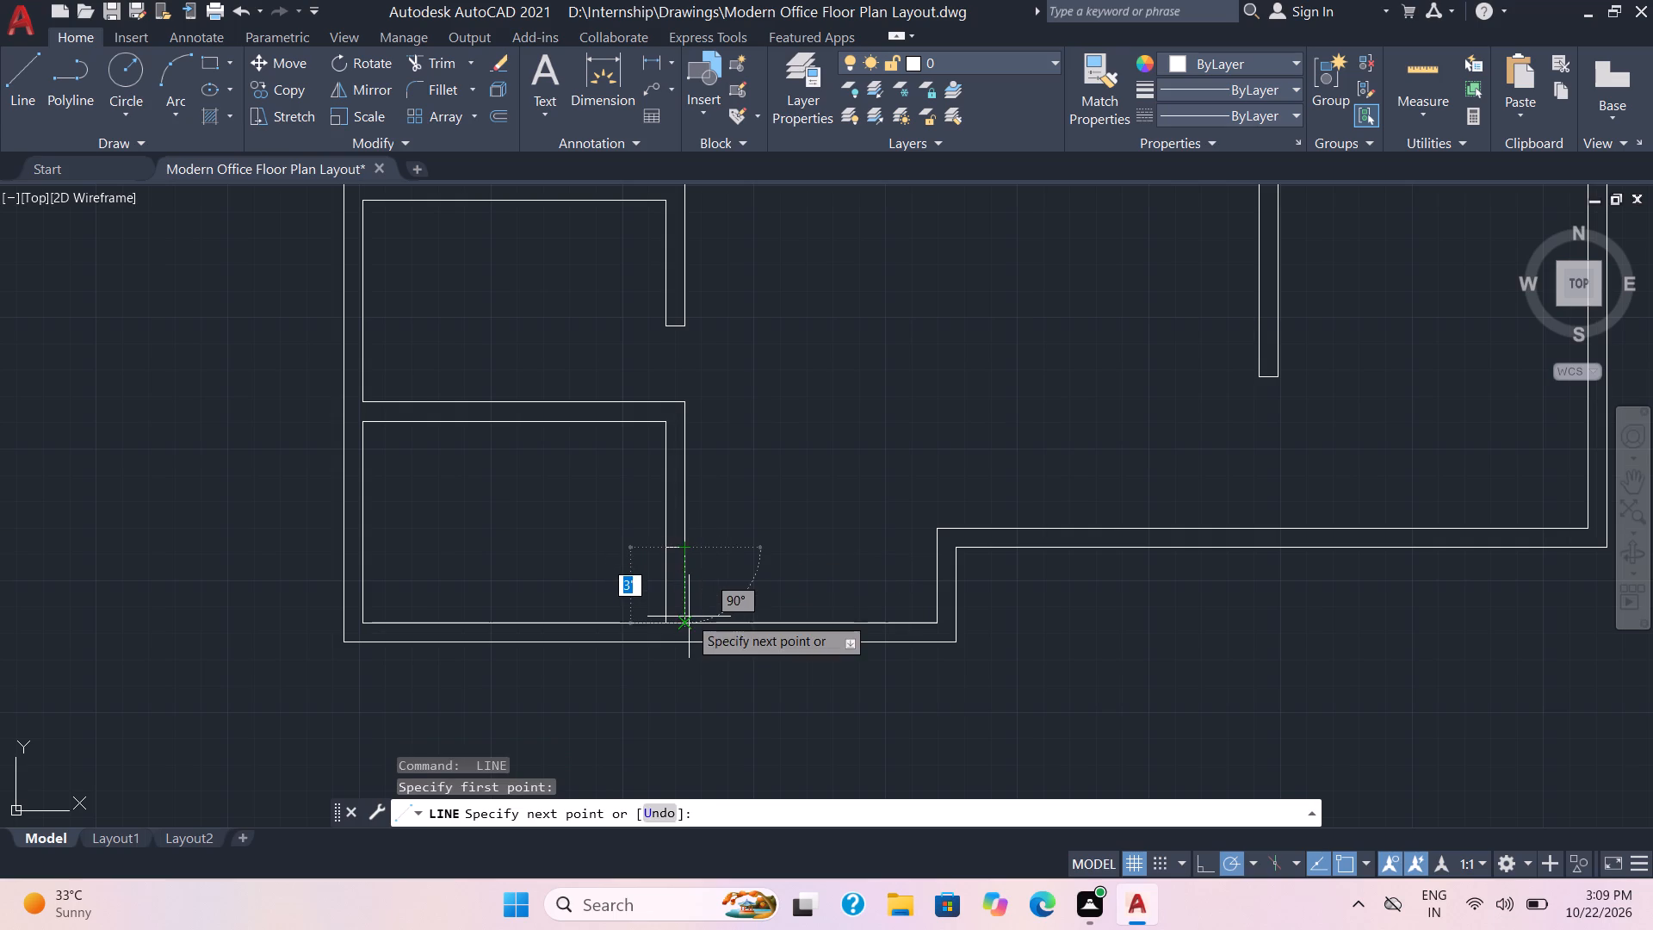
pyautogui.click(689, 617)
pyautogui.press('space')
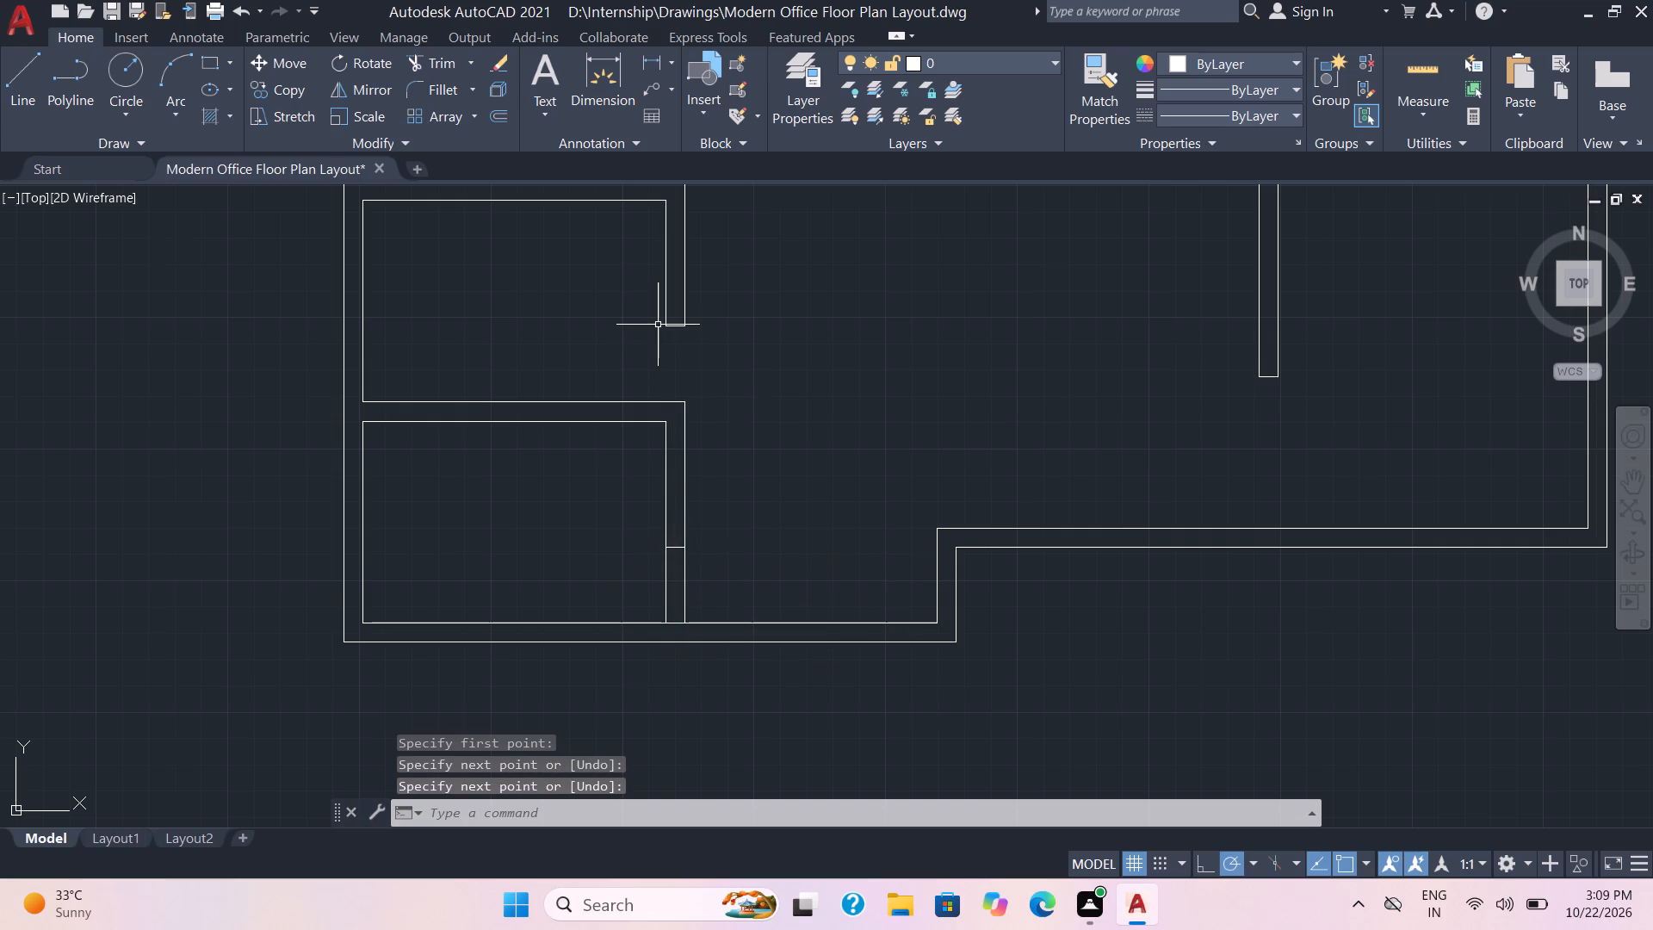
# Draw two 3' vertical lines across the middle stacked room's opening, continuing both right-wall faces down to the partition's upper line.
pyautogui.press('space')
pyautogui.click(666, 327)
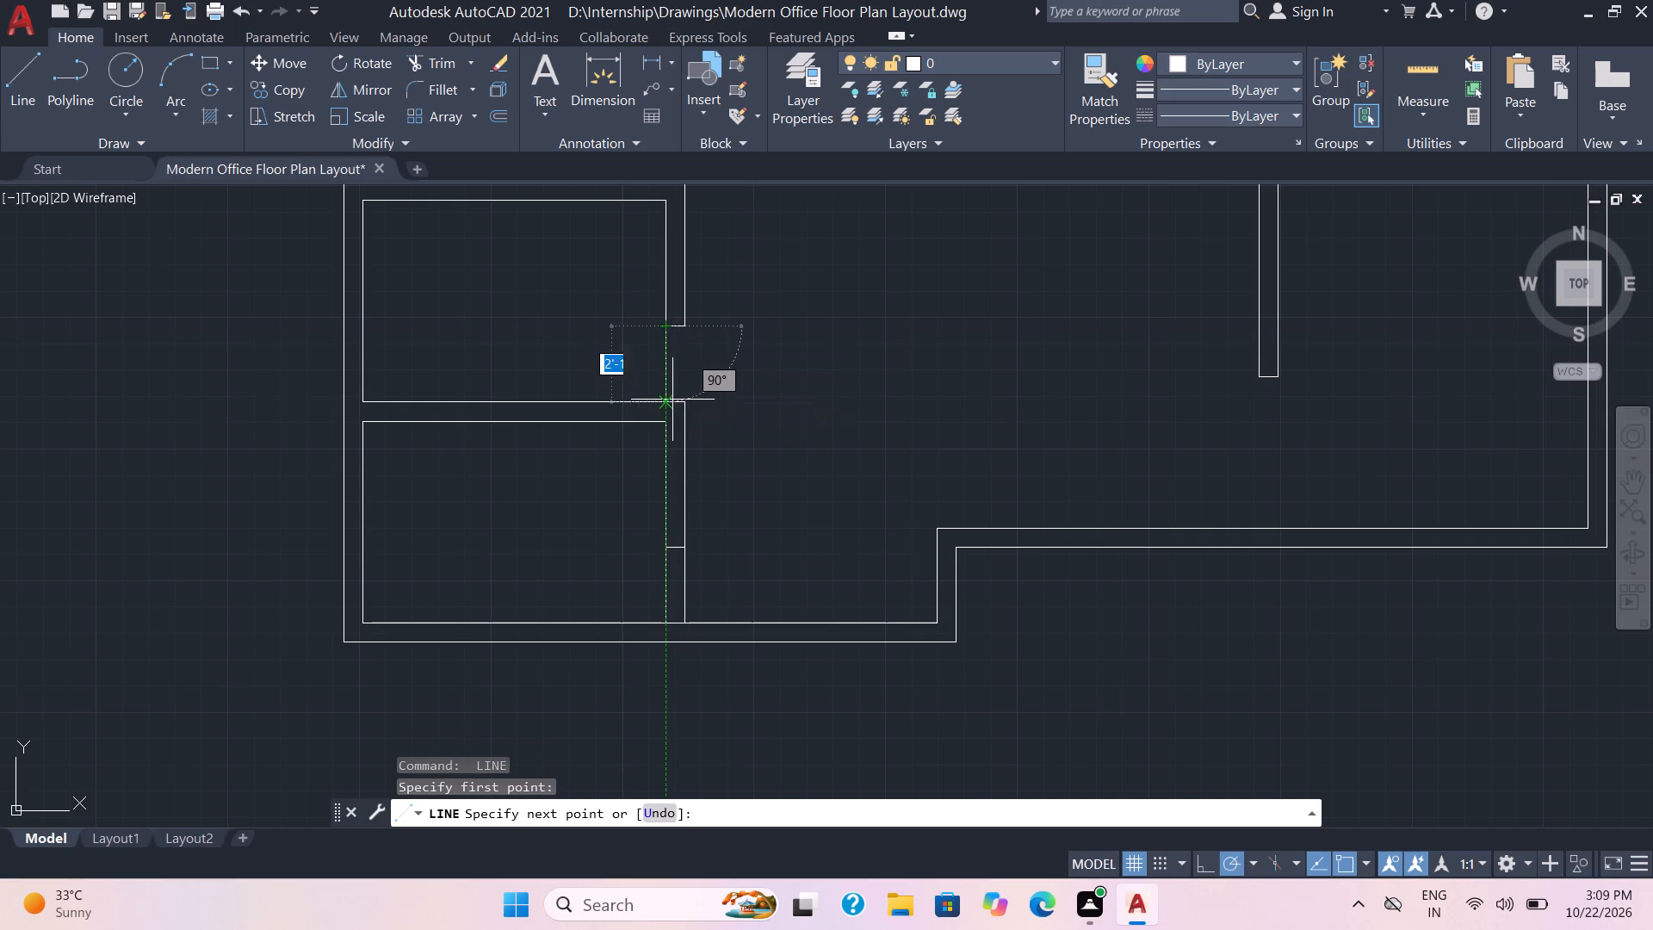
pyautogui.click(672, 401)
pyautogui.press('space')
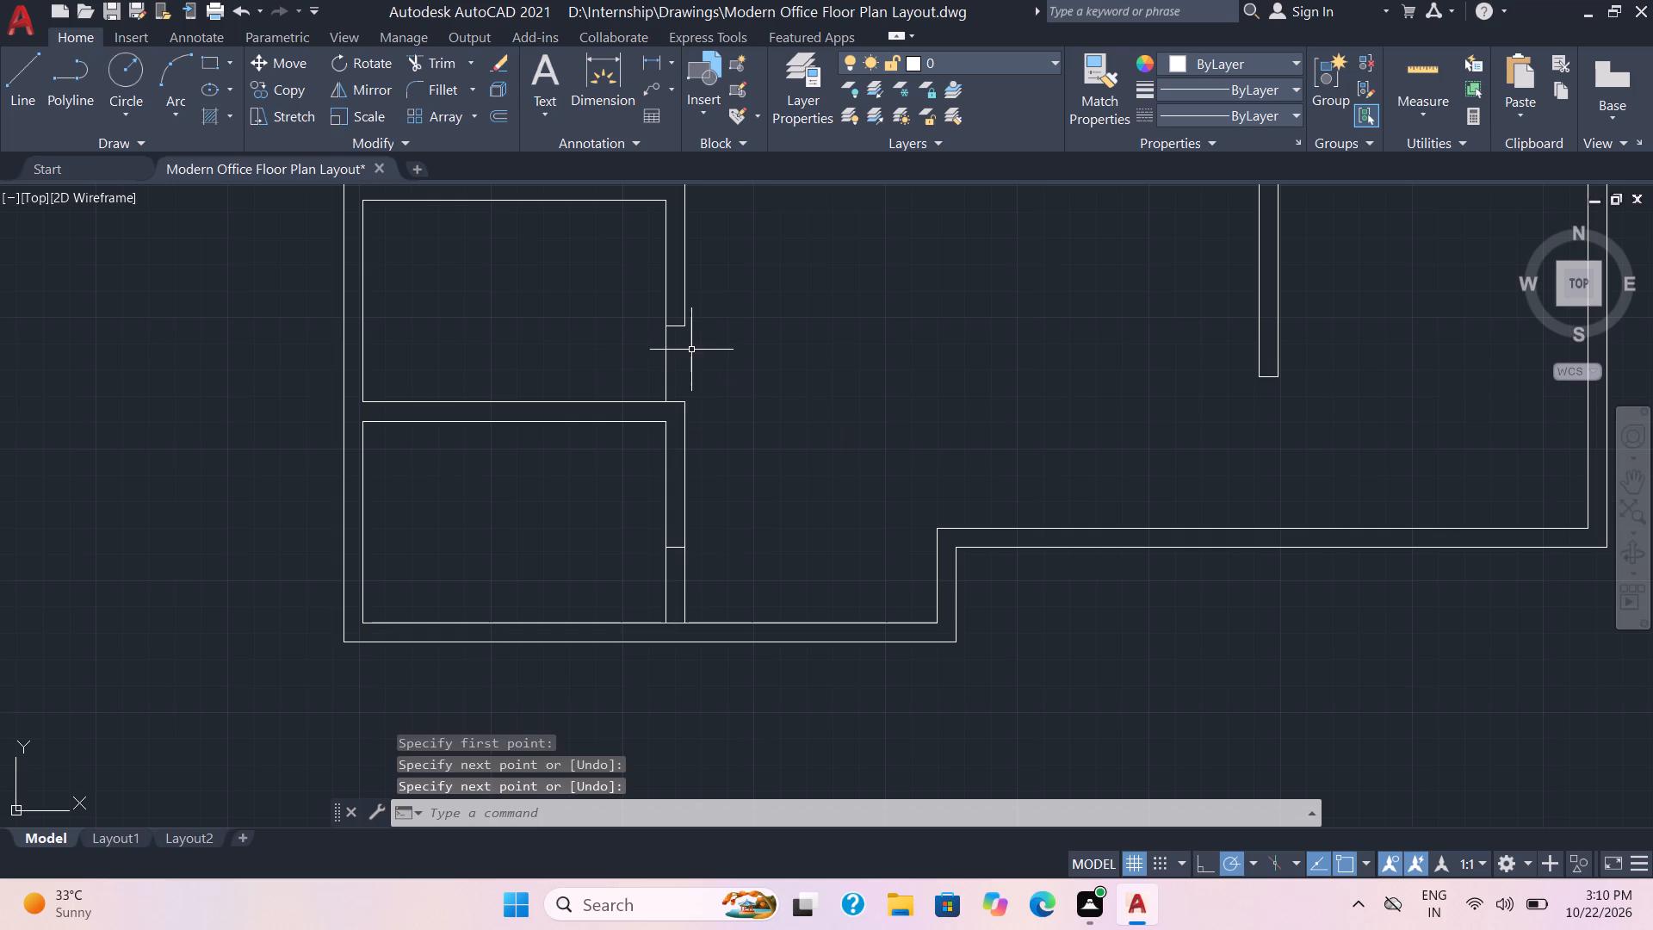
pyautogui.press('space')
pyautogui.click(684, 315)
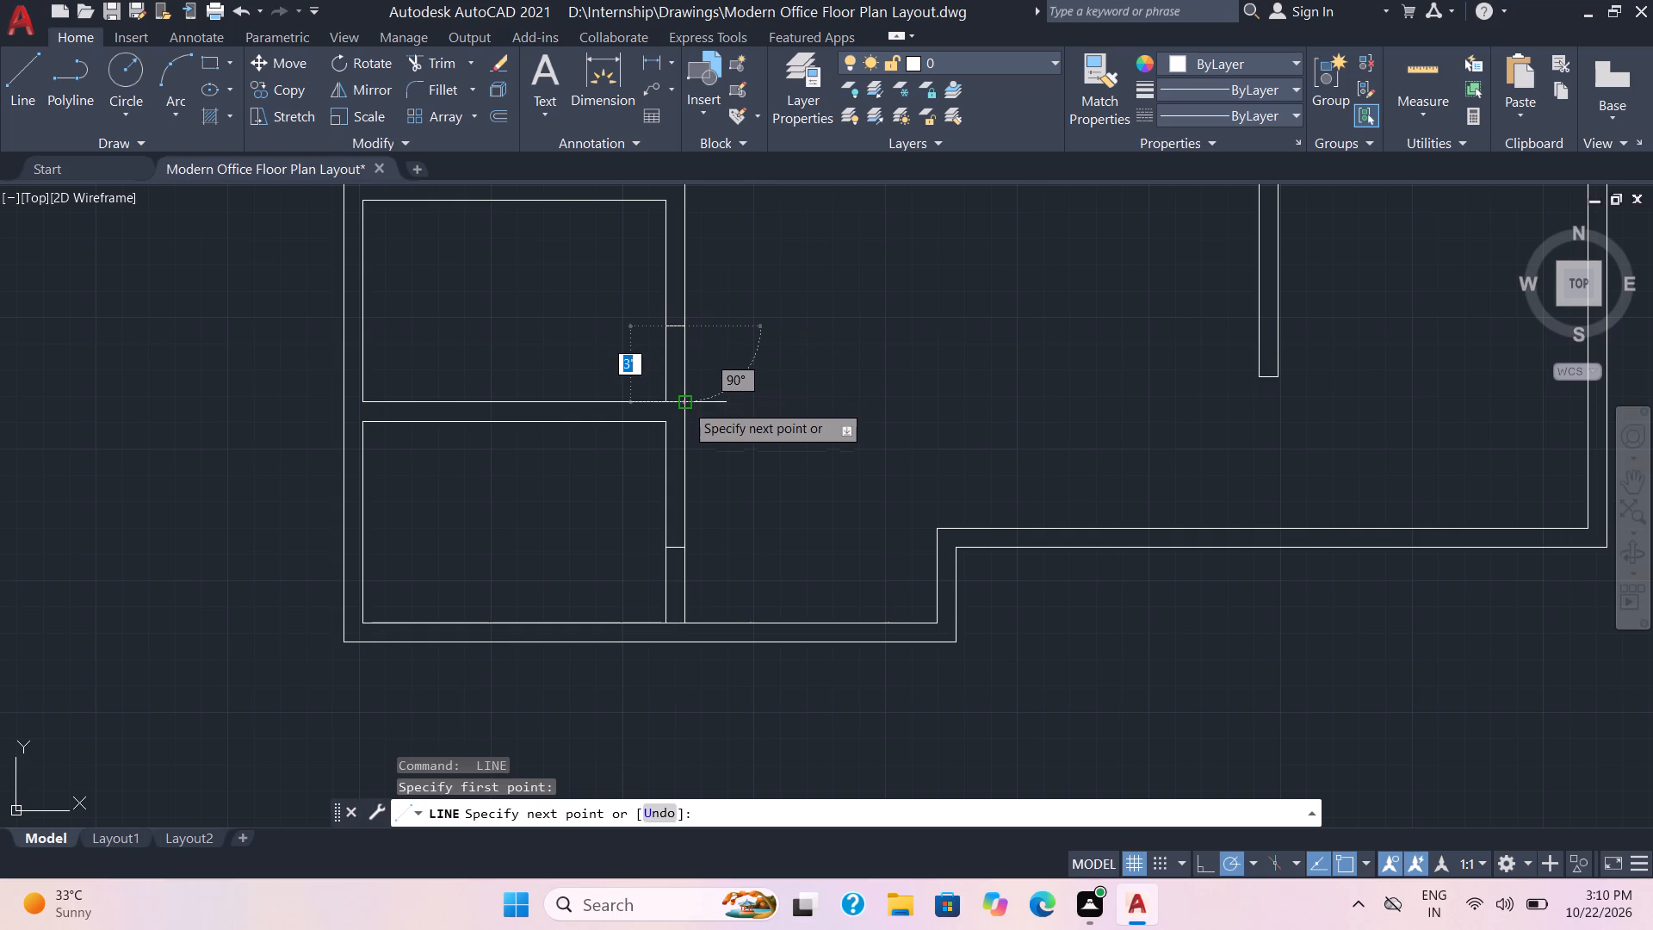
pyautogui.click(685, 404)
pyautogui.scroll(-1, 709, 369)
pyautogui.press('space')
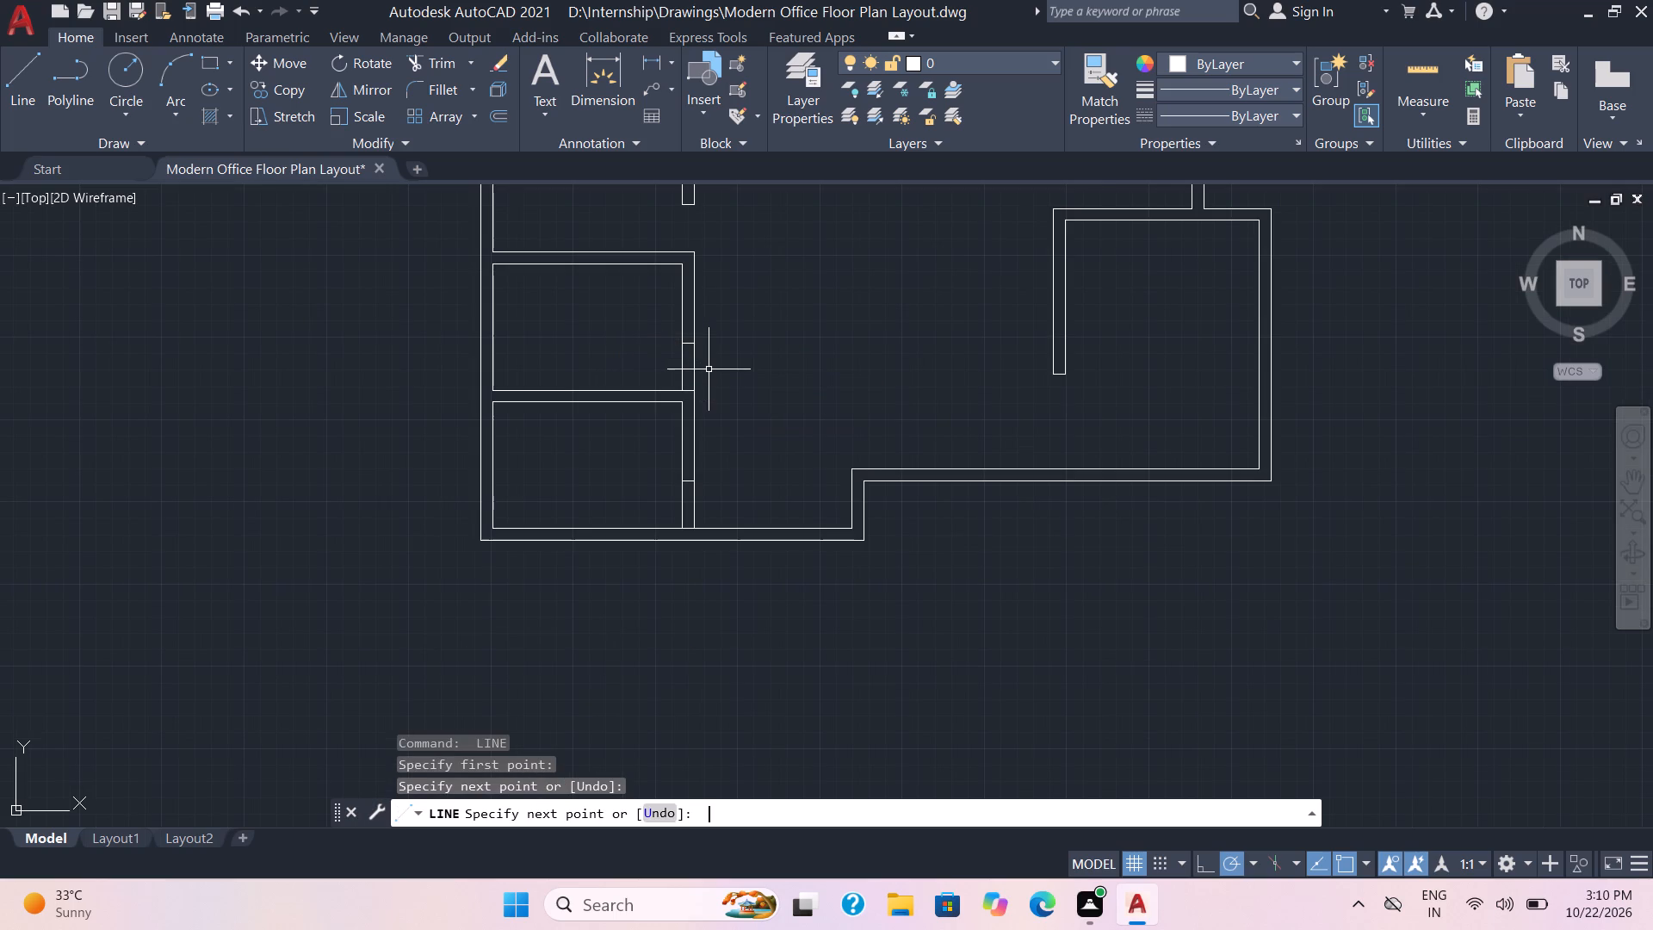
# Draw two 3' vertical lines across the top stacked room's opening, continuing both right-wall faces down to the partition's upper line.
pyautogui.moveTo(709, 369); pyautogui.dragTo(721, 577, button='middle')
pyautogui.moveTo(746, 359); pyautogui.dragTo(753, 397, button='middle')
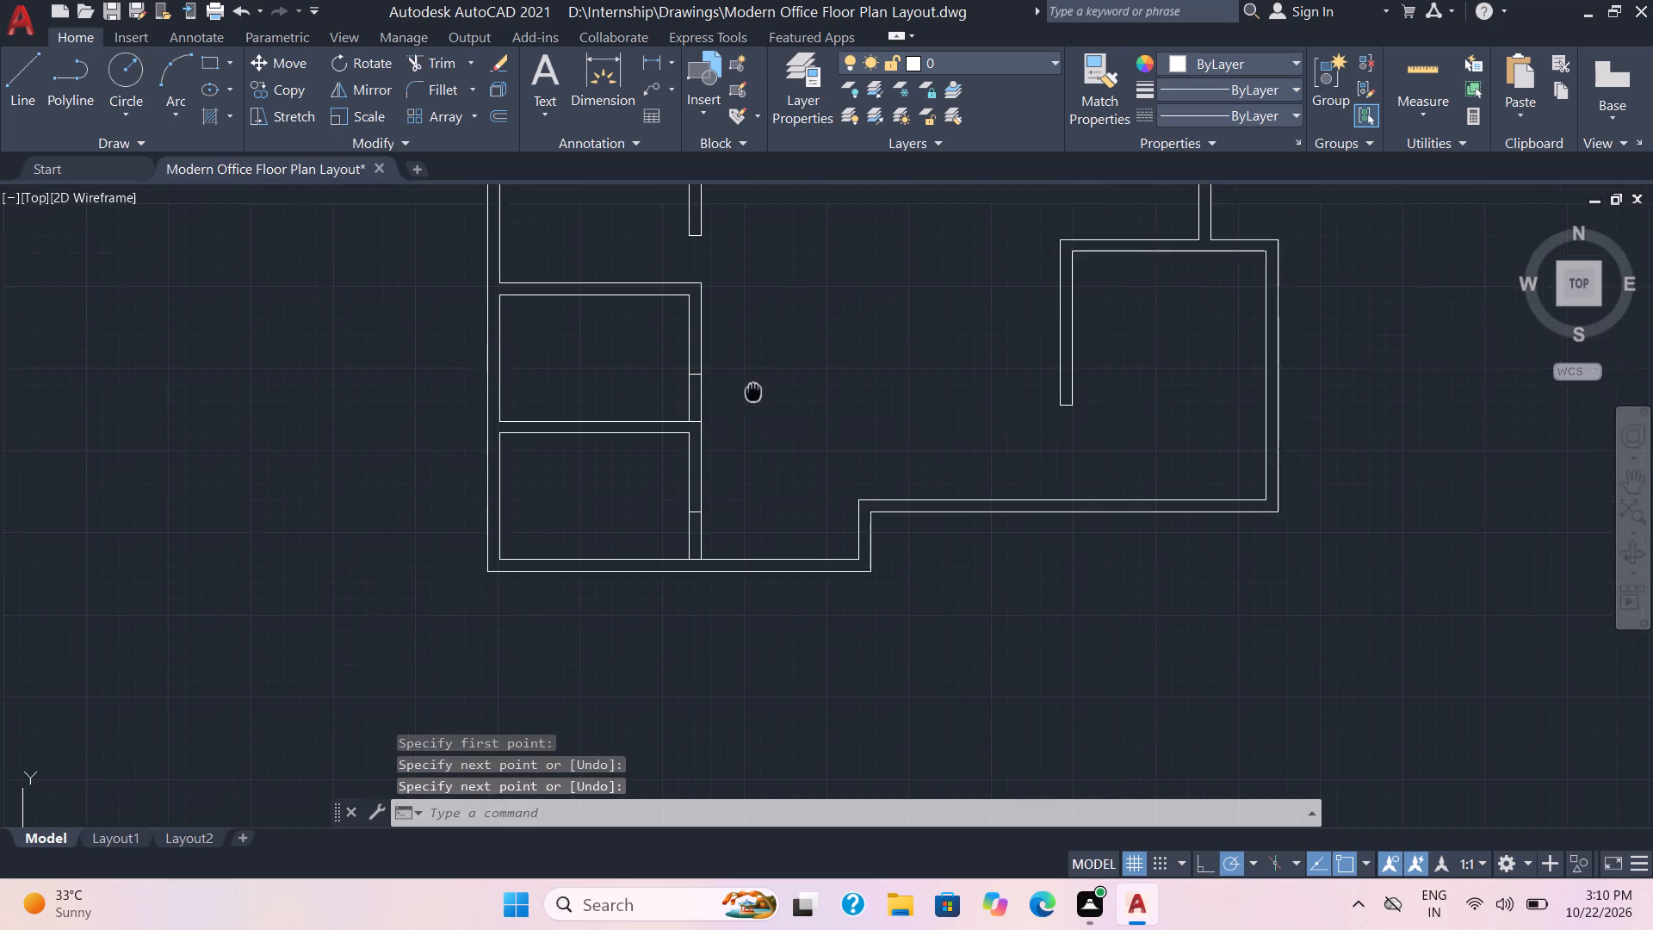
pyautogui.moveTo(753, 397); pyautogui.dragTo(753, 546, button='middle')
pyautogui.press('space')
pyautogui.click(687, 397)
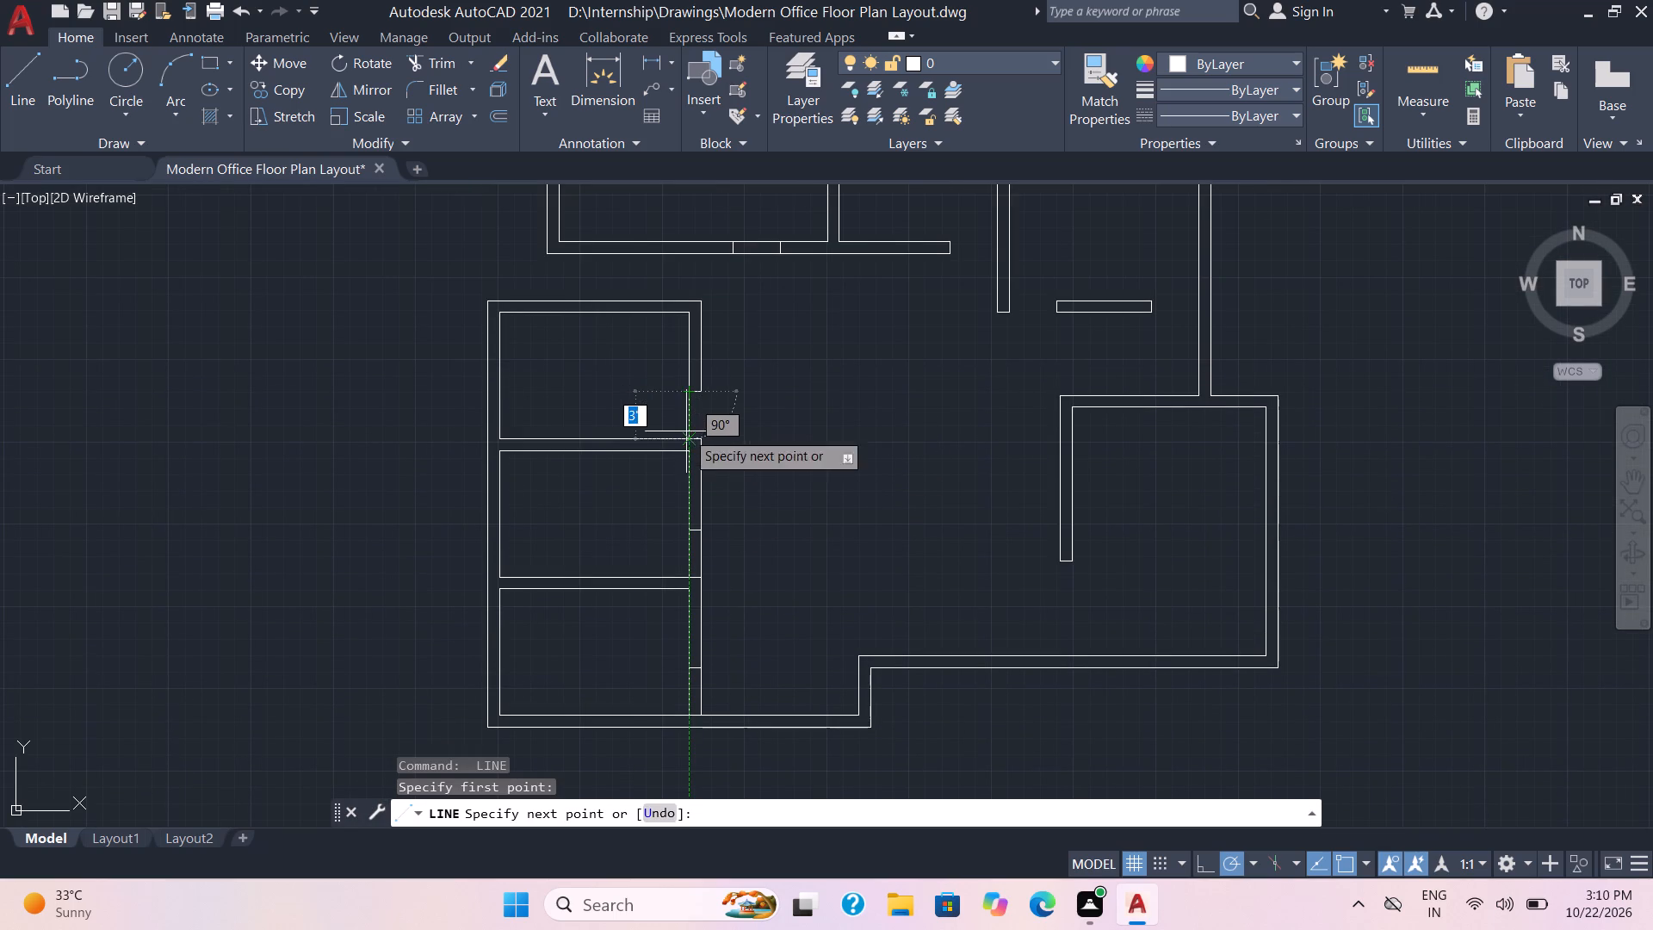
pyautogui.click(686, 434)
pyautogui.press('space')
pyautogui.press('space')
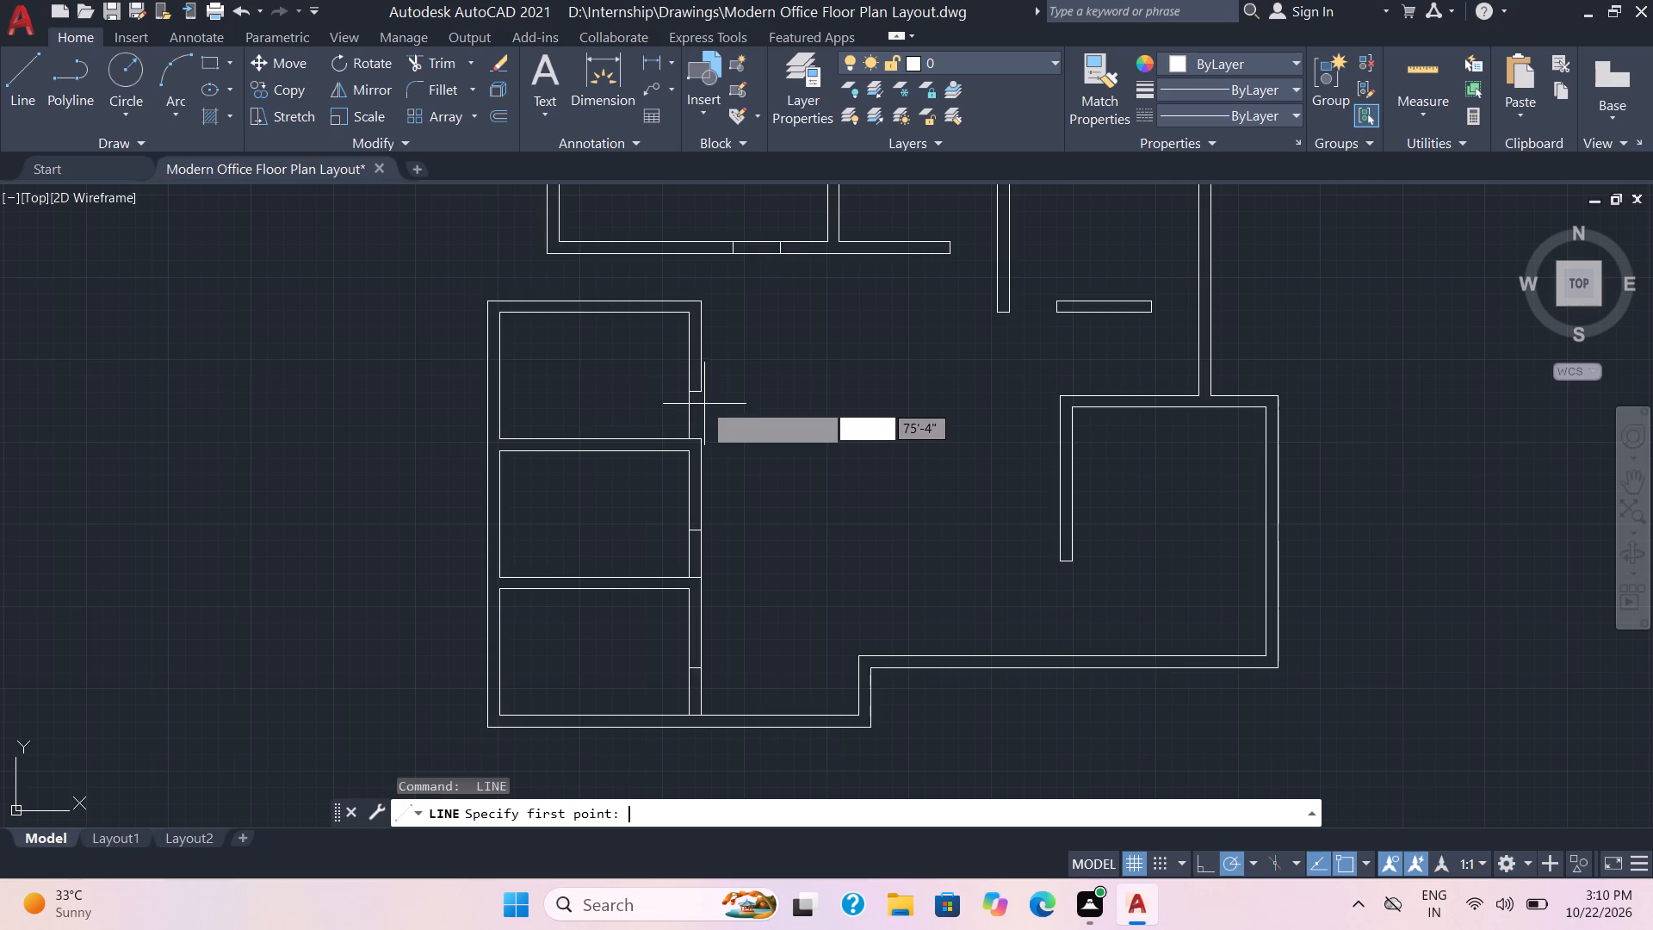
pyautogui.click(703, 398)
pyautogui.click(696, 437)
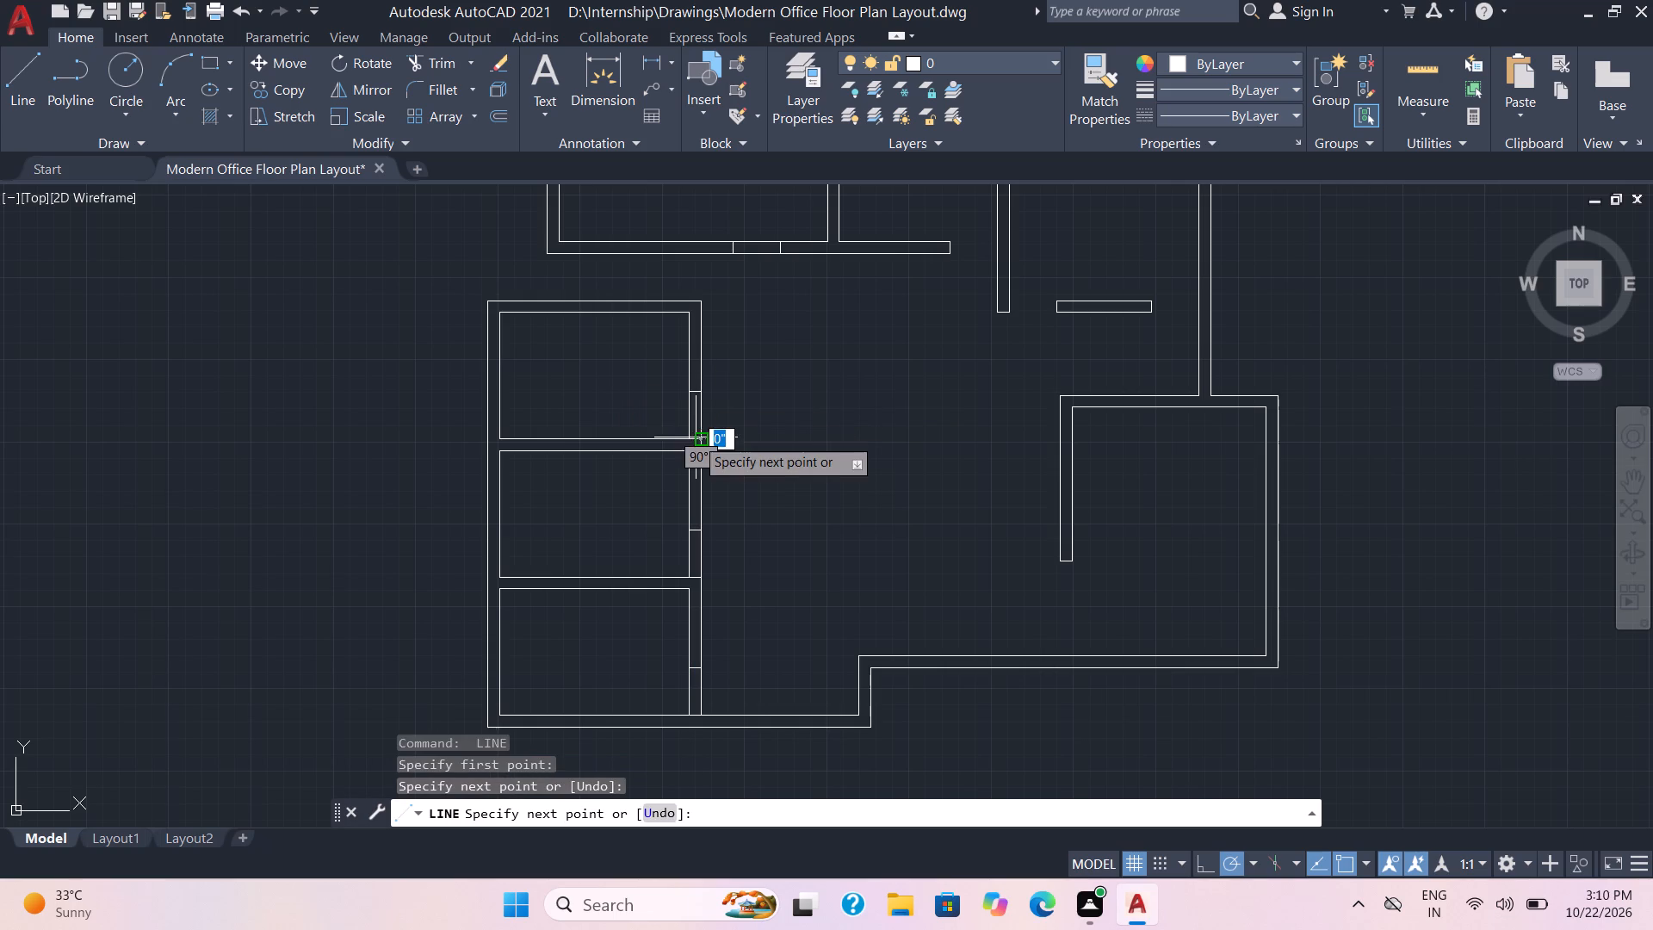
pyautogui.press('space')
# Draw two 6' vertical lines across the lower-right room's opening, continuing both left-wall faces down to the inner bottom wall line.
pyautogui.press('space')
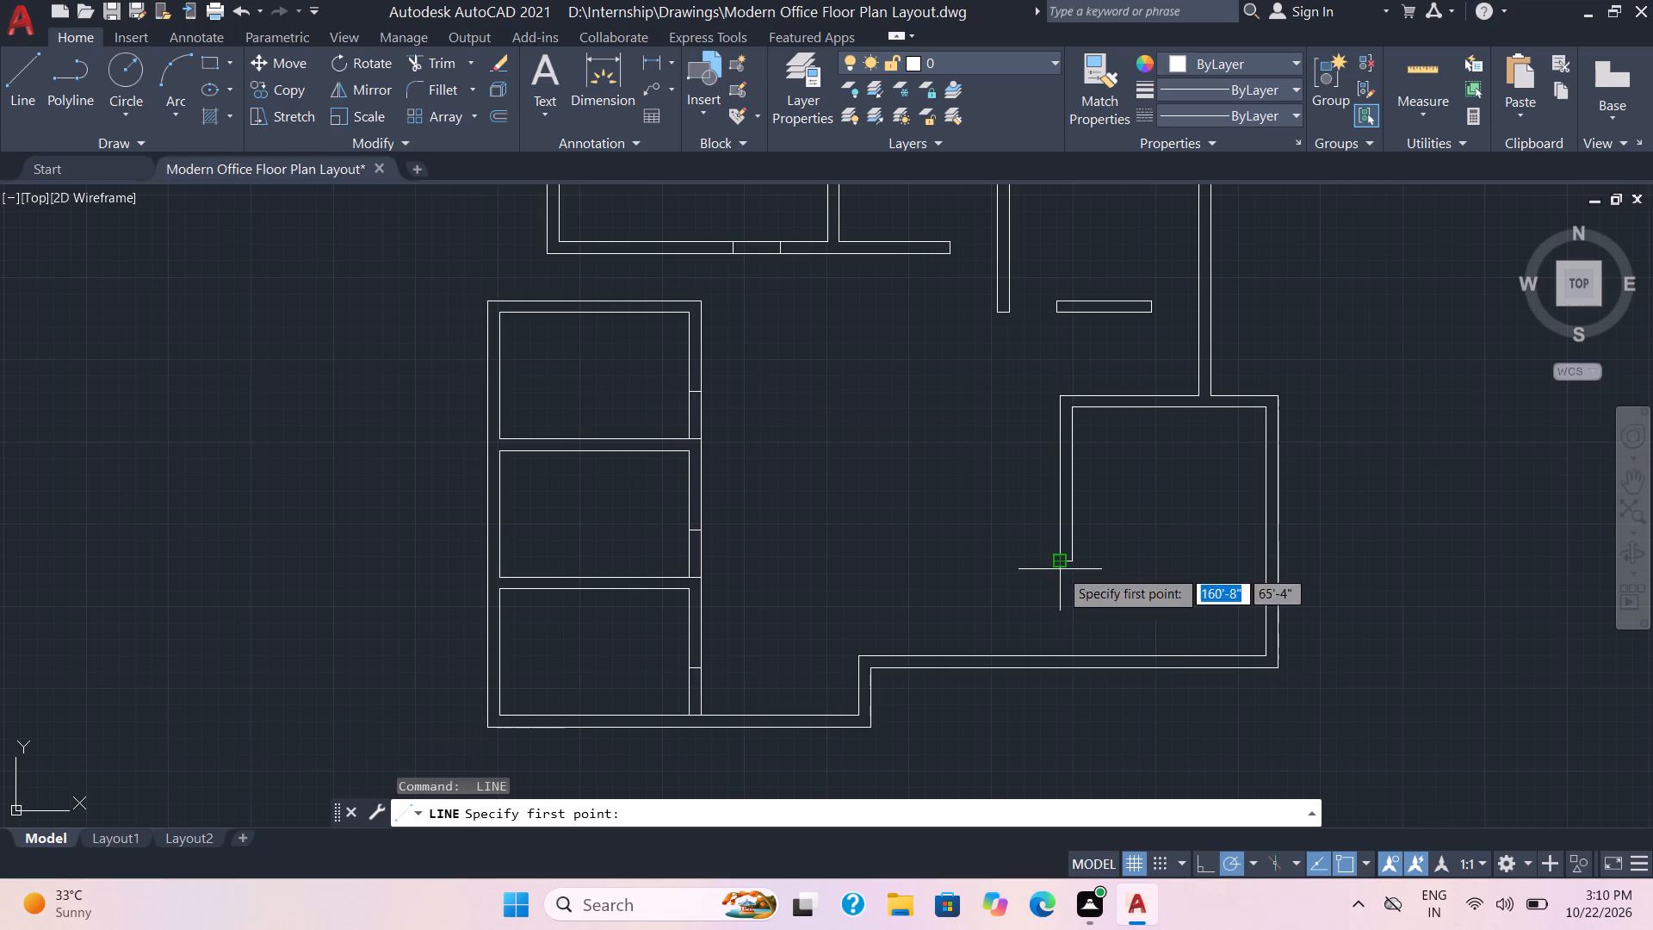
pyautogui.click(1057, 563)
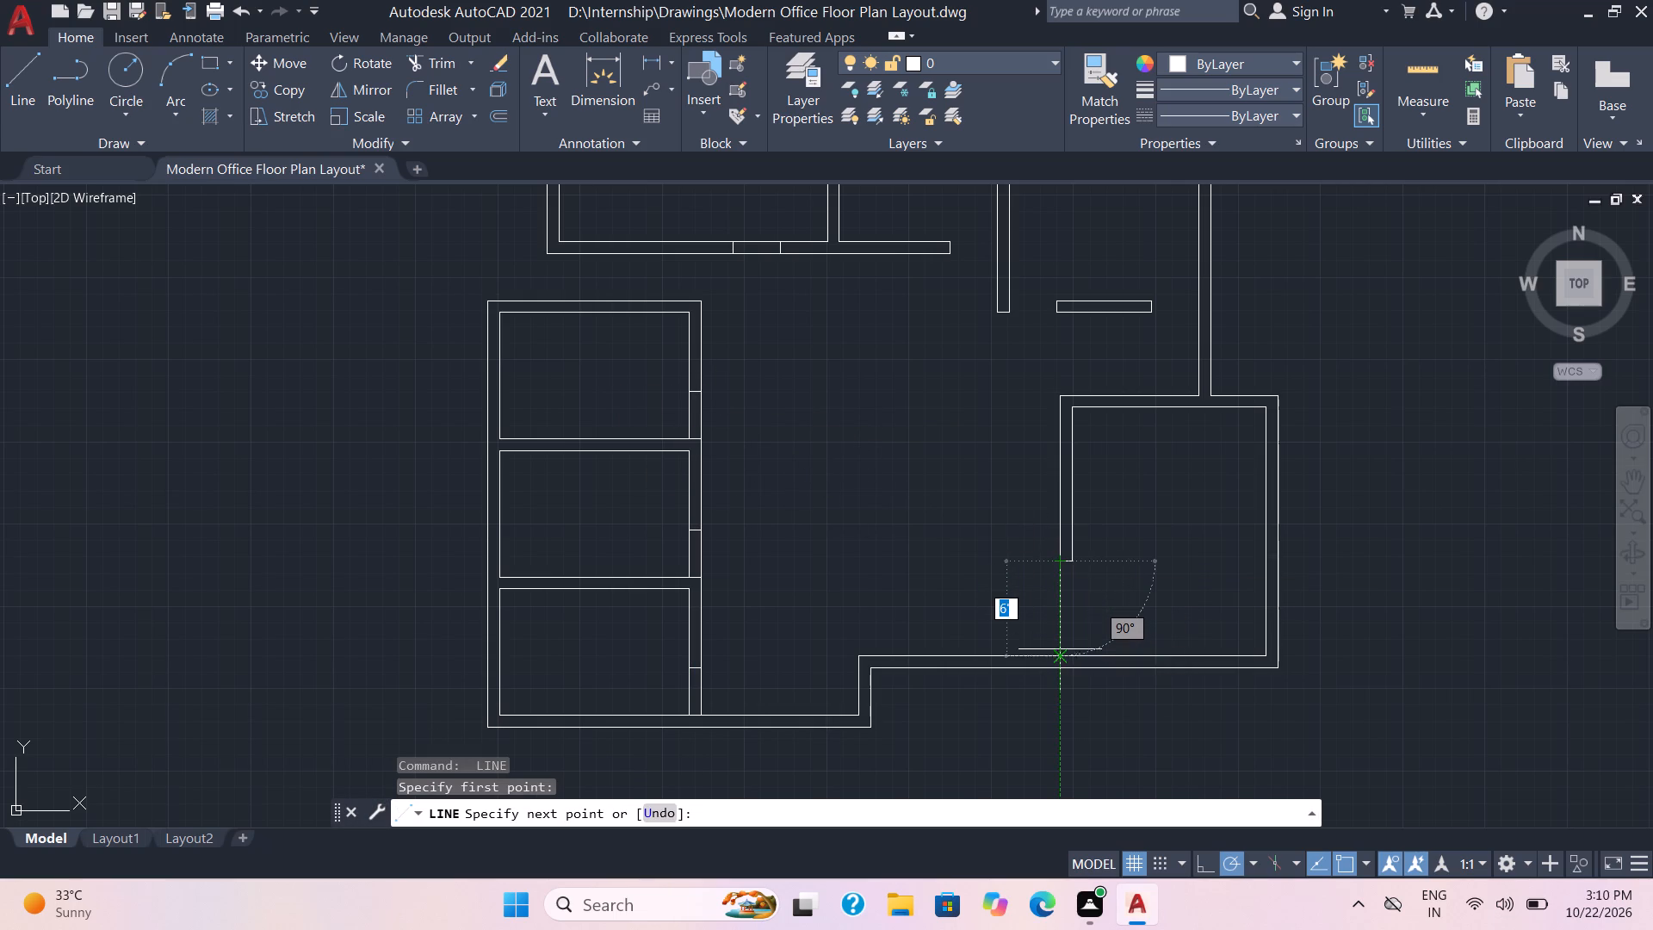
pyautogui.click(1061, 655)
pyautogui.press('space')
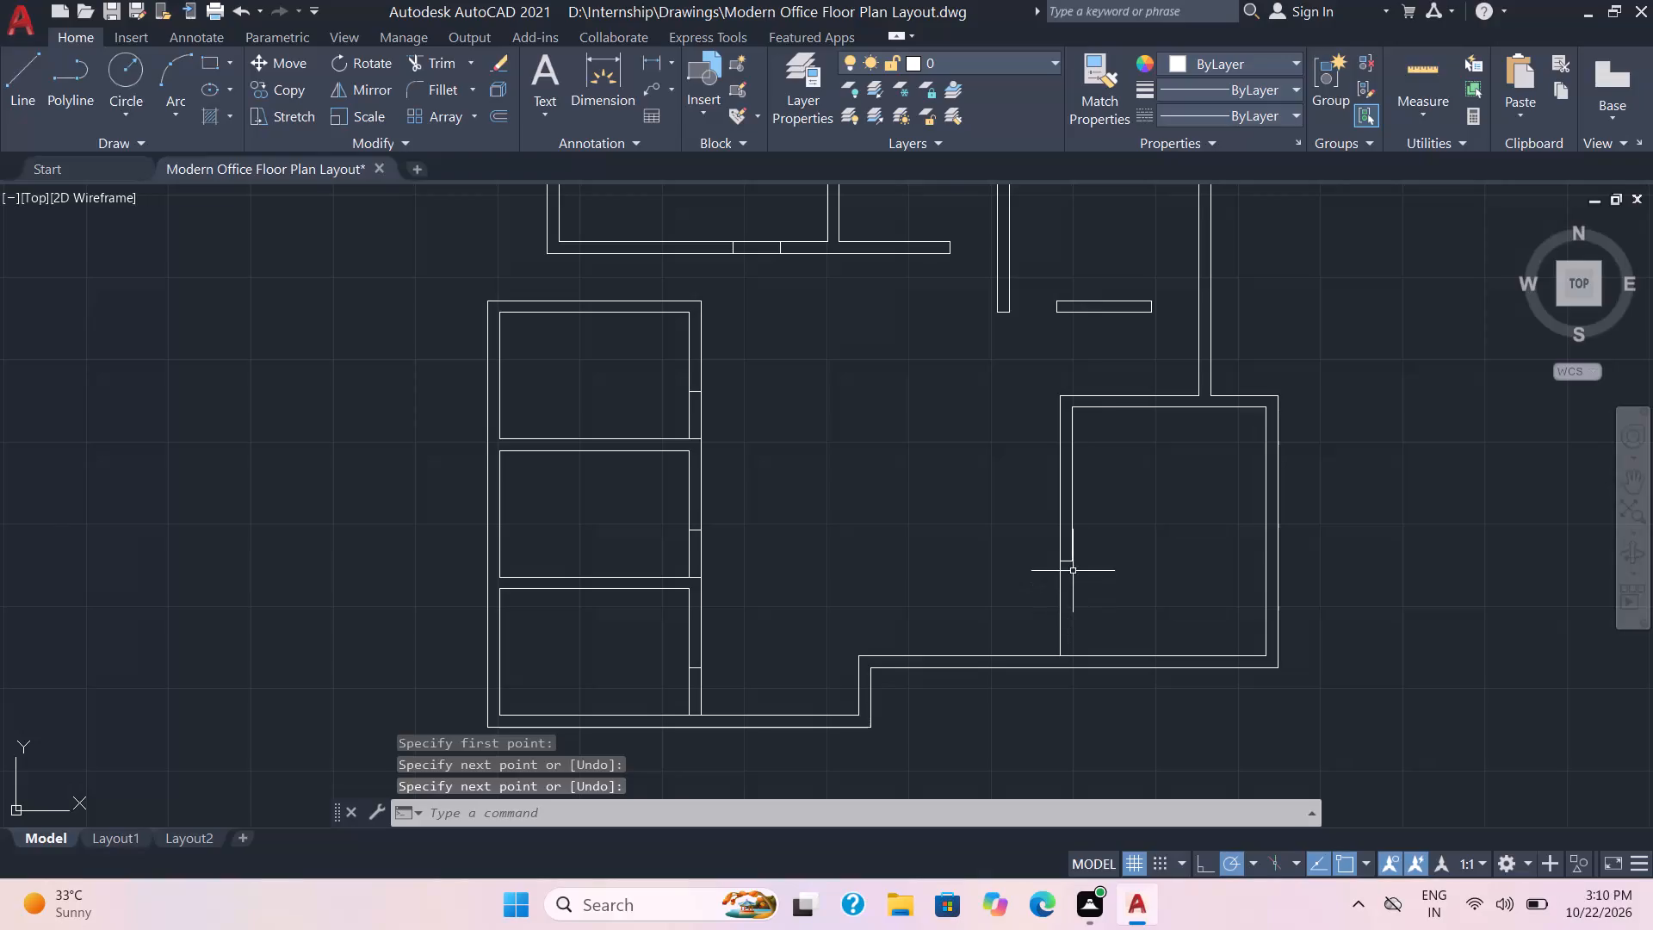
pyautogui.press('space')
pyautogui.click(1073, 555)
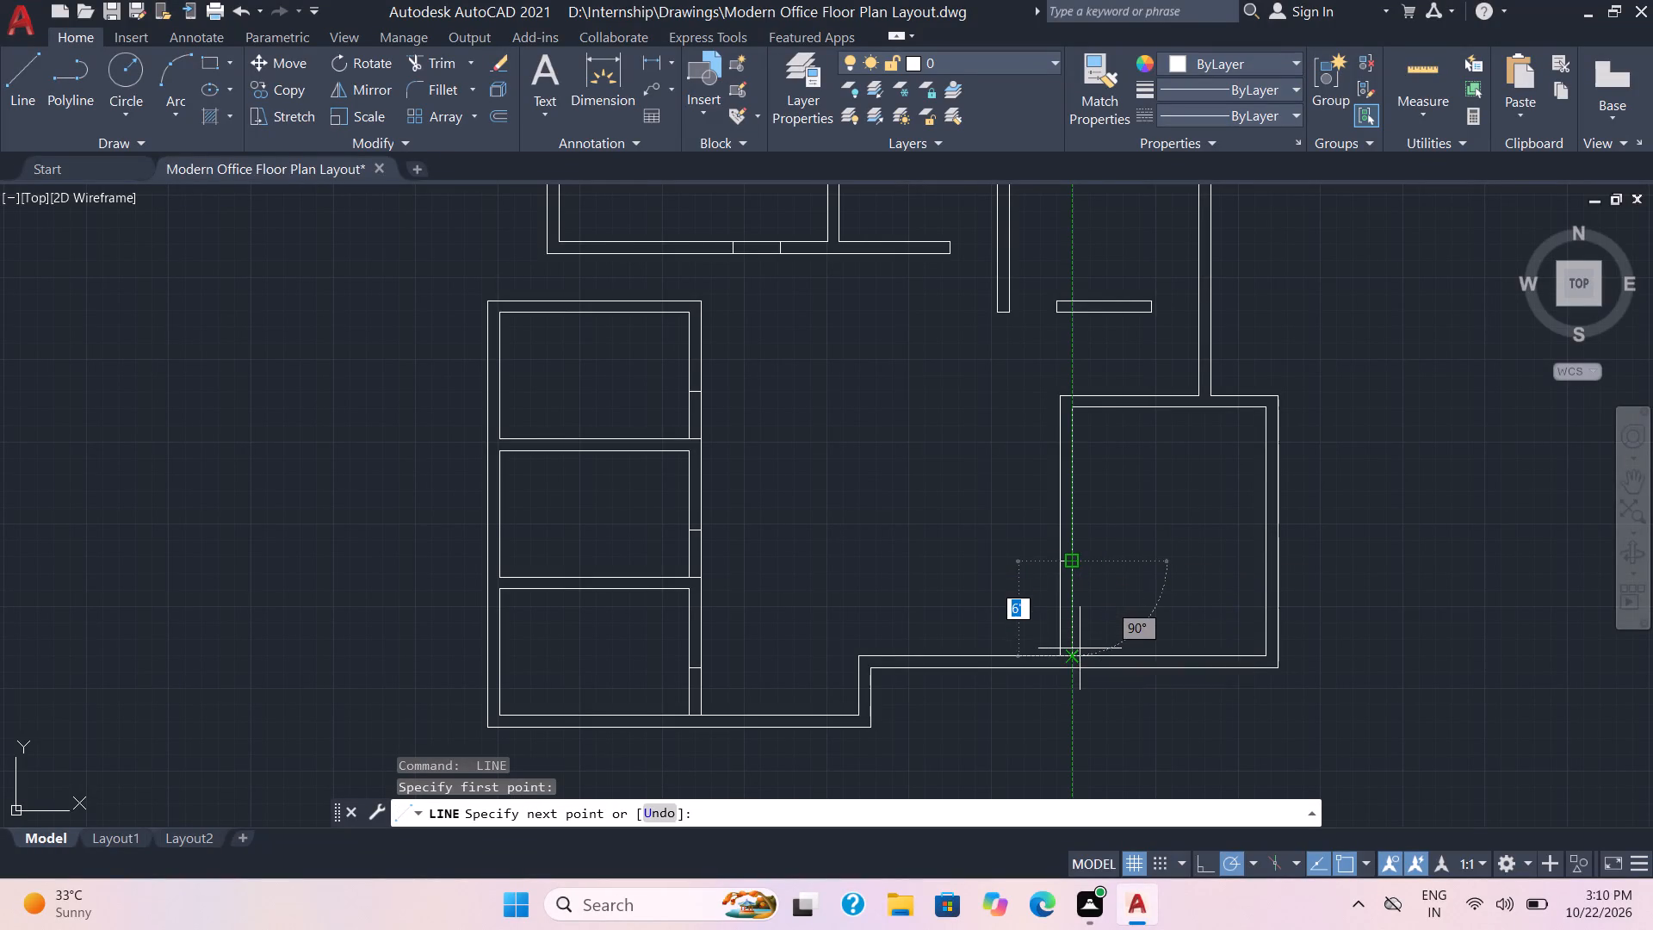
pyautogui.click(1080, 649)
pyautogui.press('space')
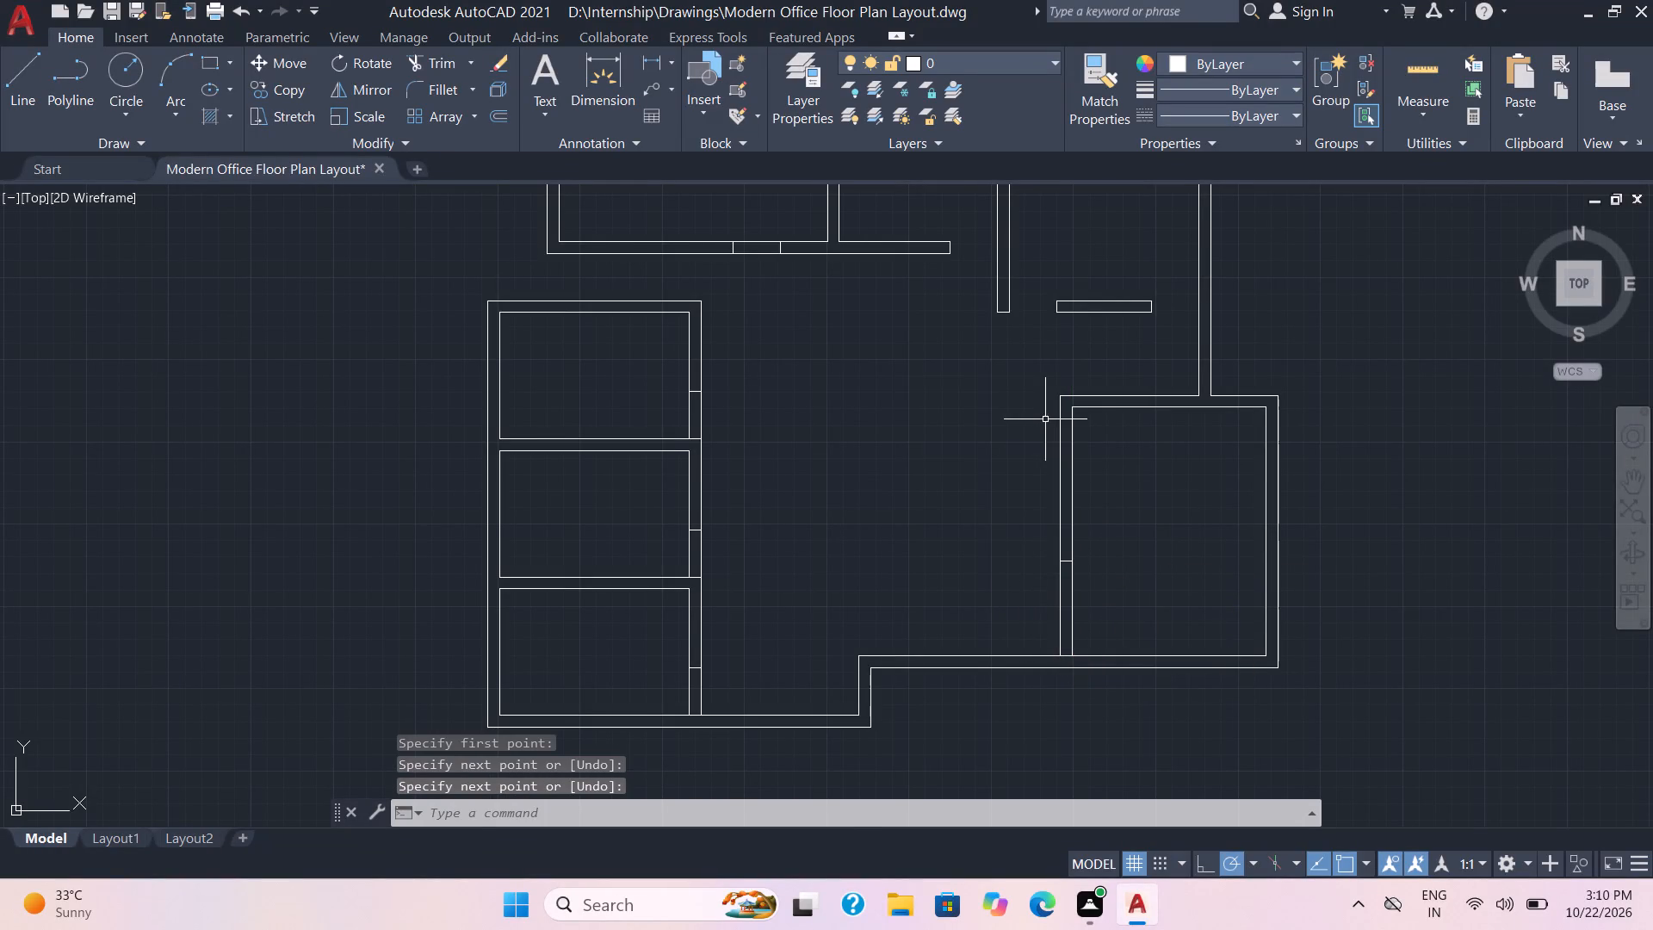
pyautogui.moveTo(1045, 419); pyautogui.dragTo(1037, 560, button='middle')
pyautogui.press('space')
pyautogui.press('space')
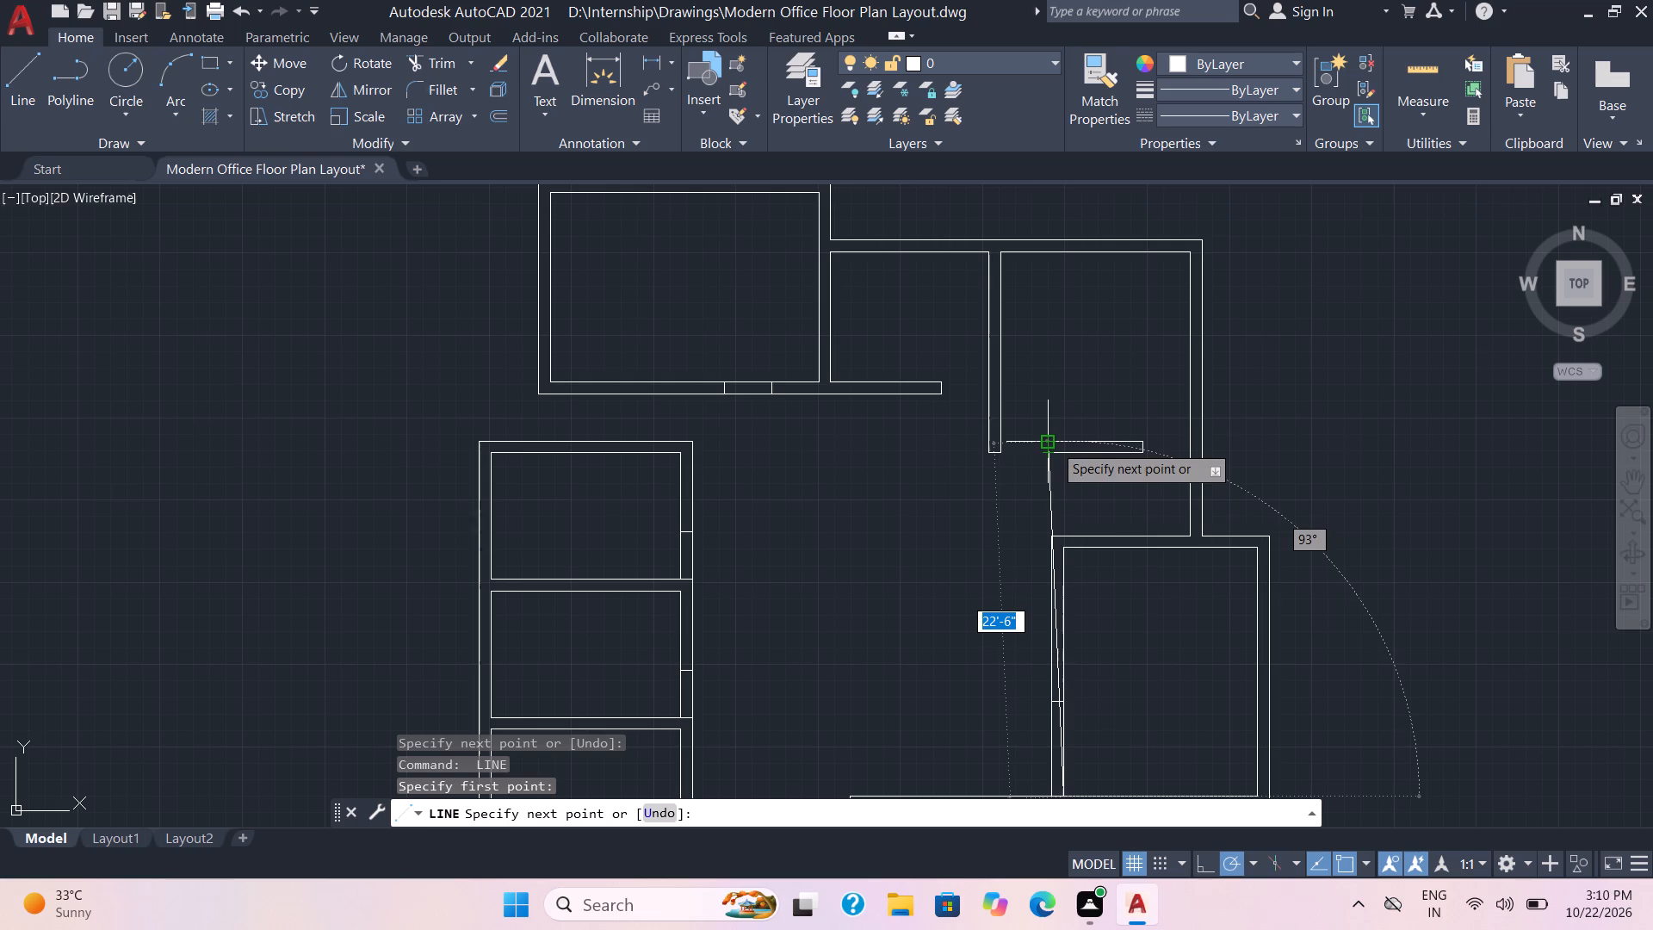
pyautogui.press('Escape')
# Draw two horizontal lines across the upper-right room's left bottom-wall opening, joining the short wall segment to the room's left wall.
pyautogui.press('space')
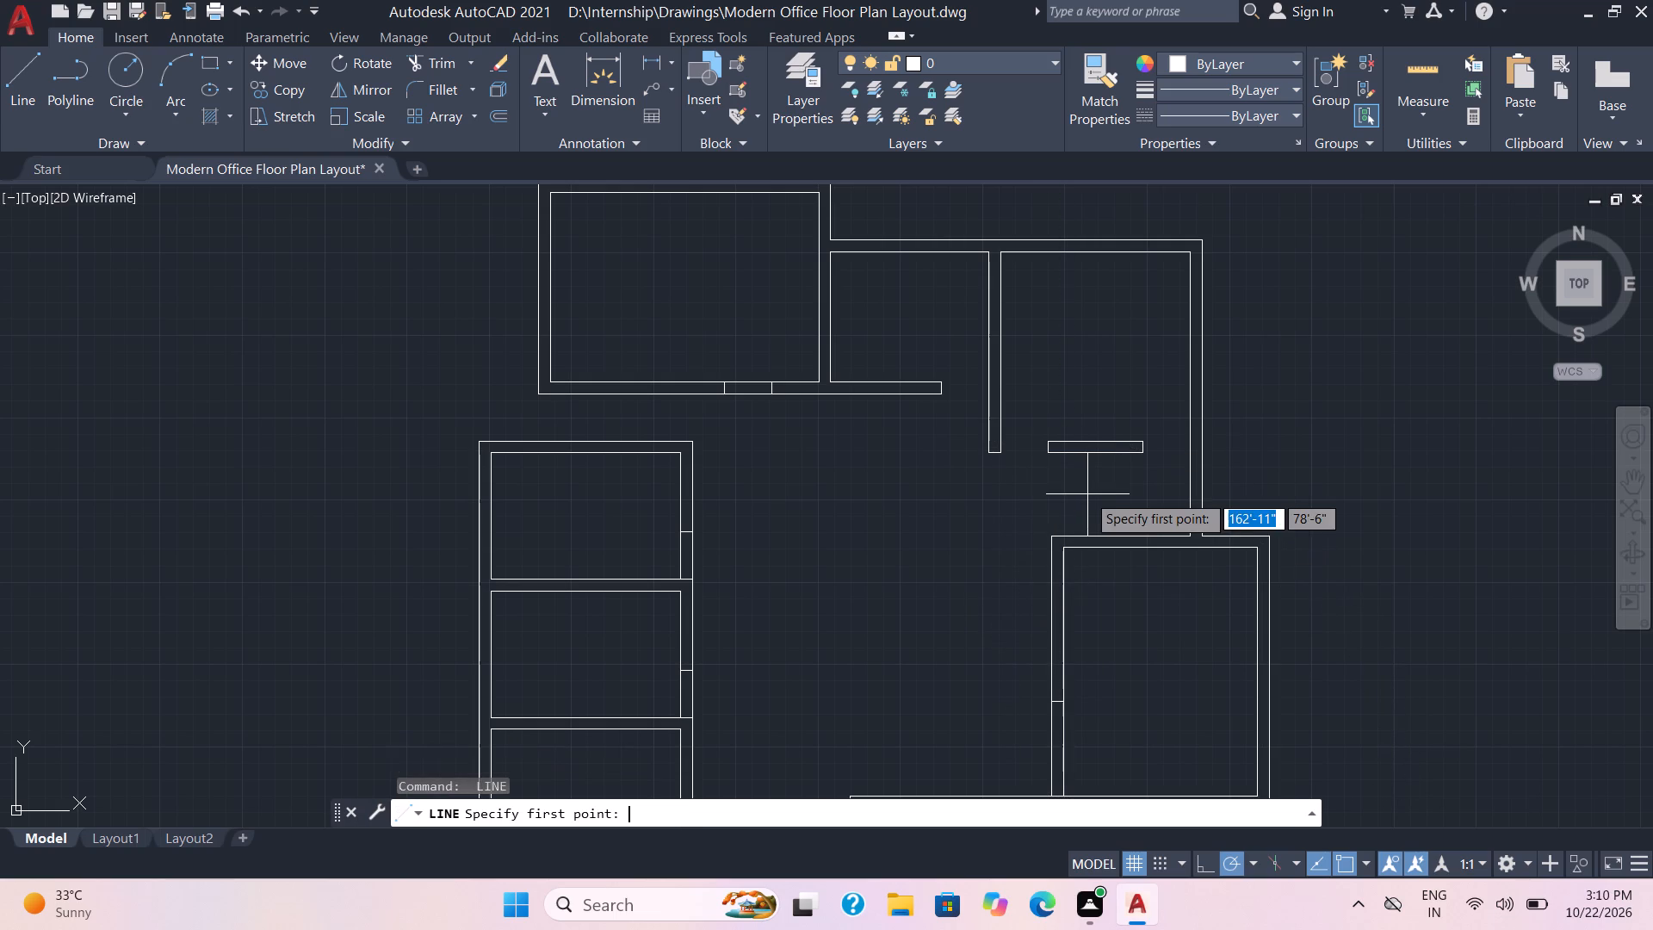
pyautogui.click(1050, 445)
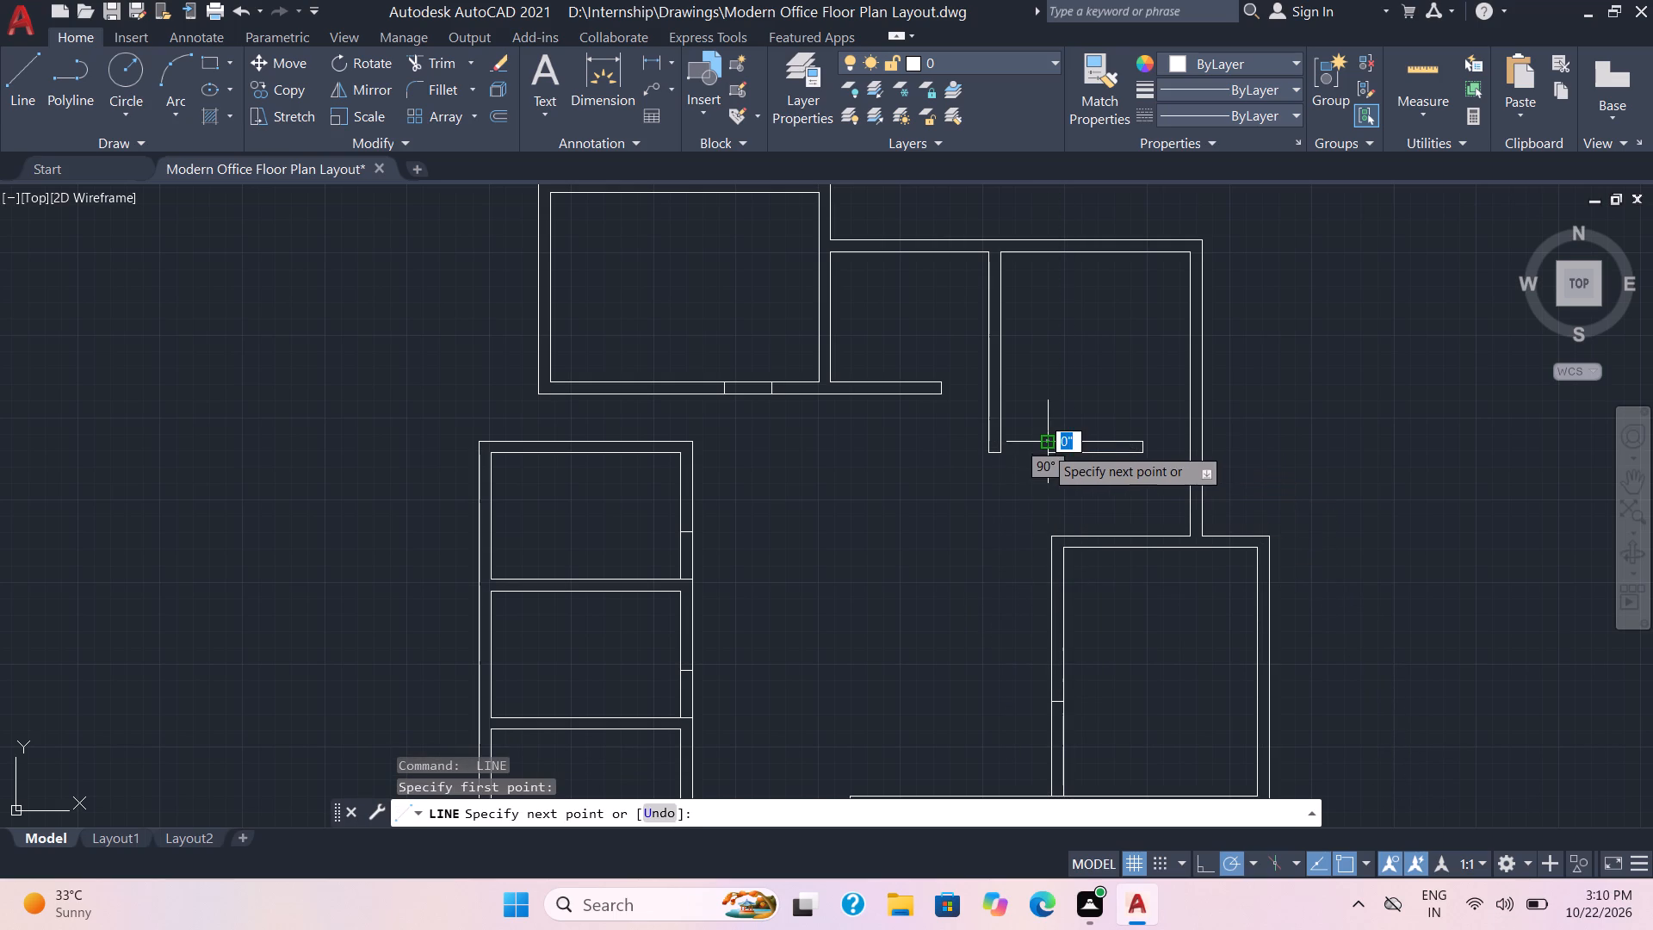
pyautogui.click(994, 438)
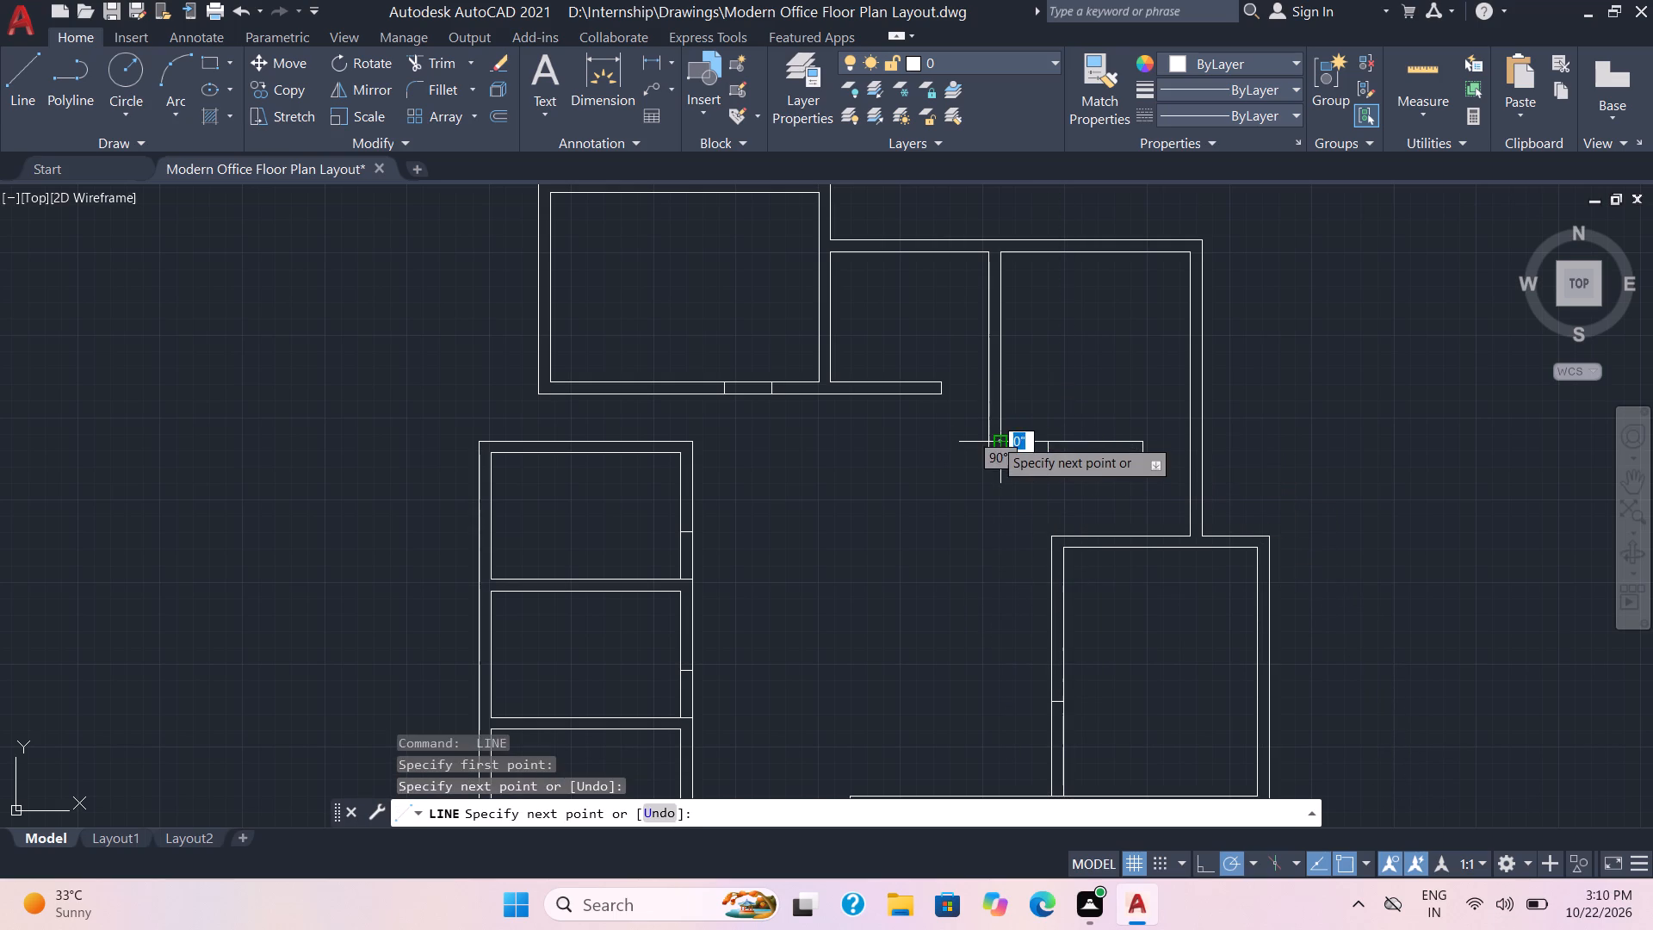
pyautogui.press('space')
pyautogui.press('space')
pyautogui.click(1048, 451)
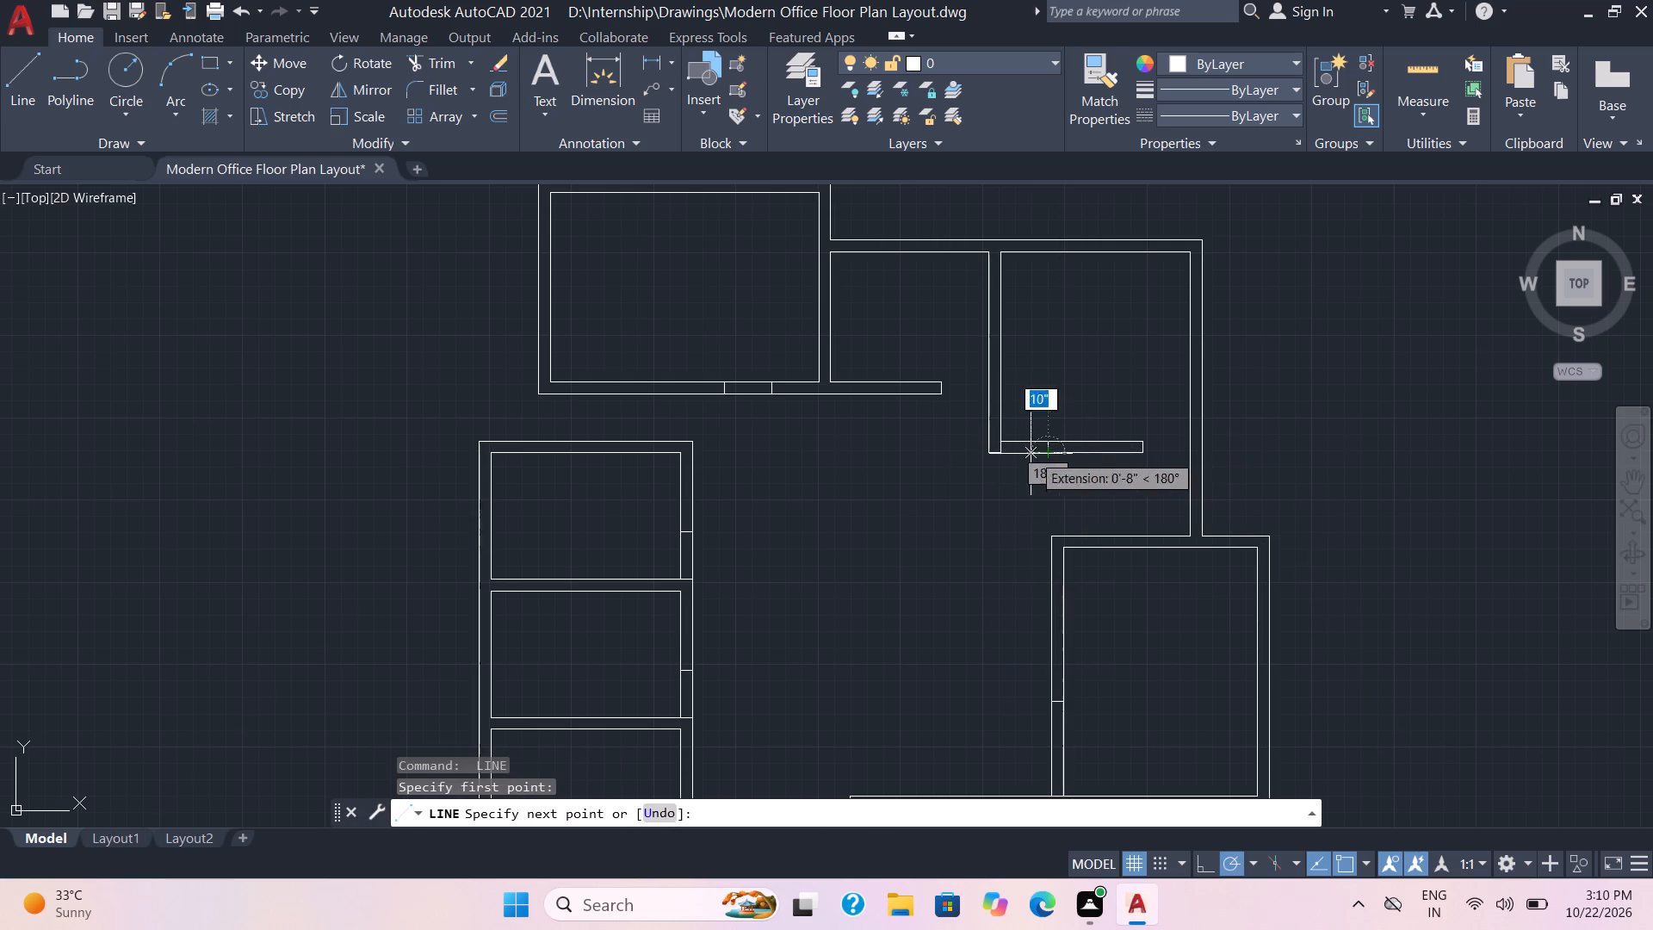
pyautogui.click(999, 447)
pyautogui.press('space')
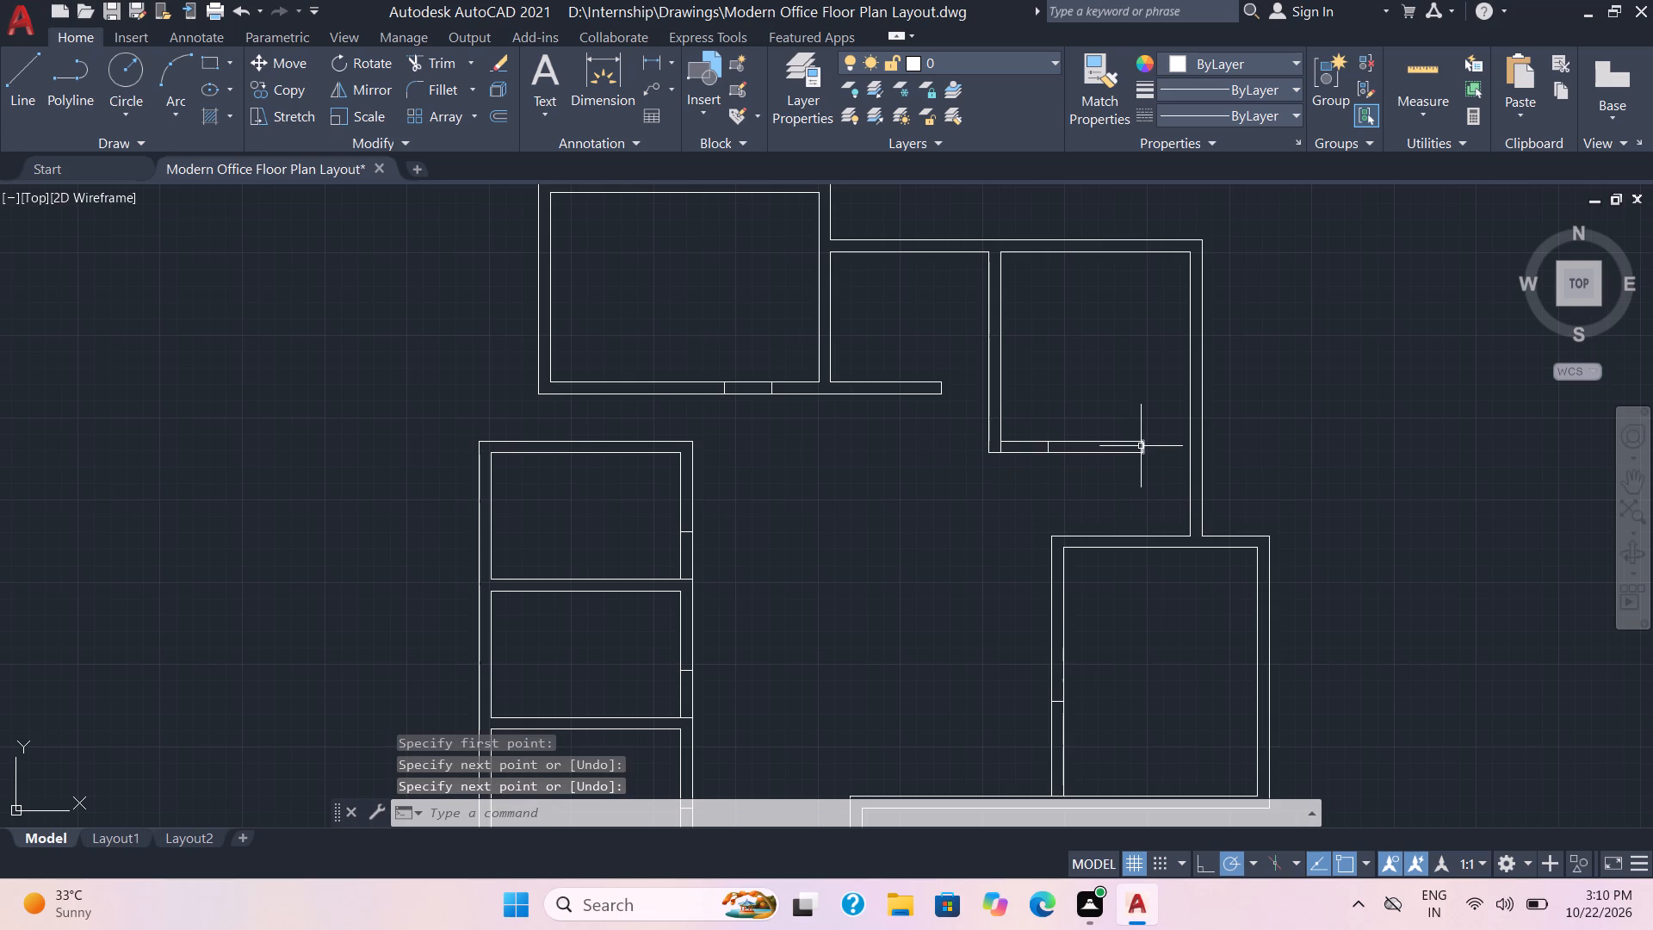
# Draw two 3' horizontal lines across the upper-right room's right bottom-wall opening, joining the short wall segment to the inner right-wall line.
pyautogui.press('space')
pyautogui.click(1144, 441)
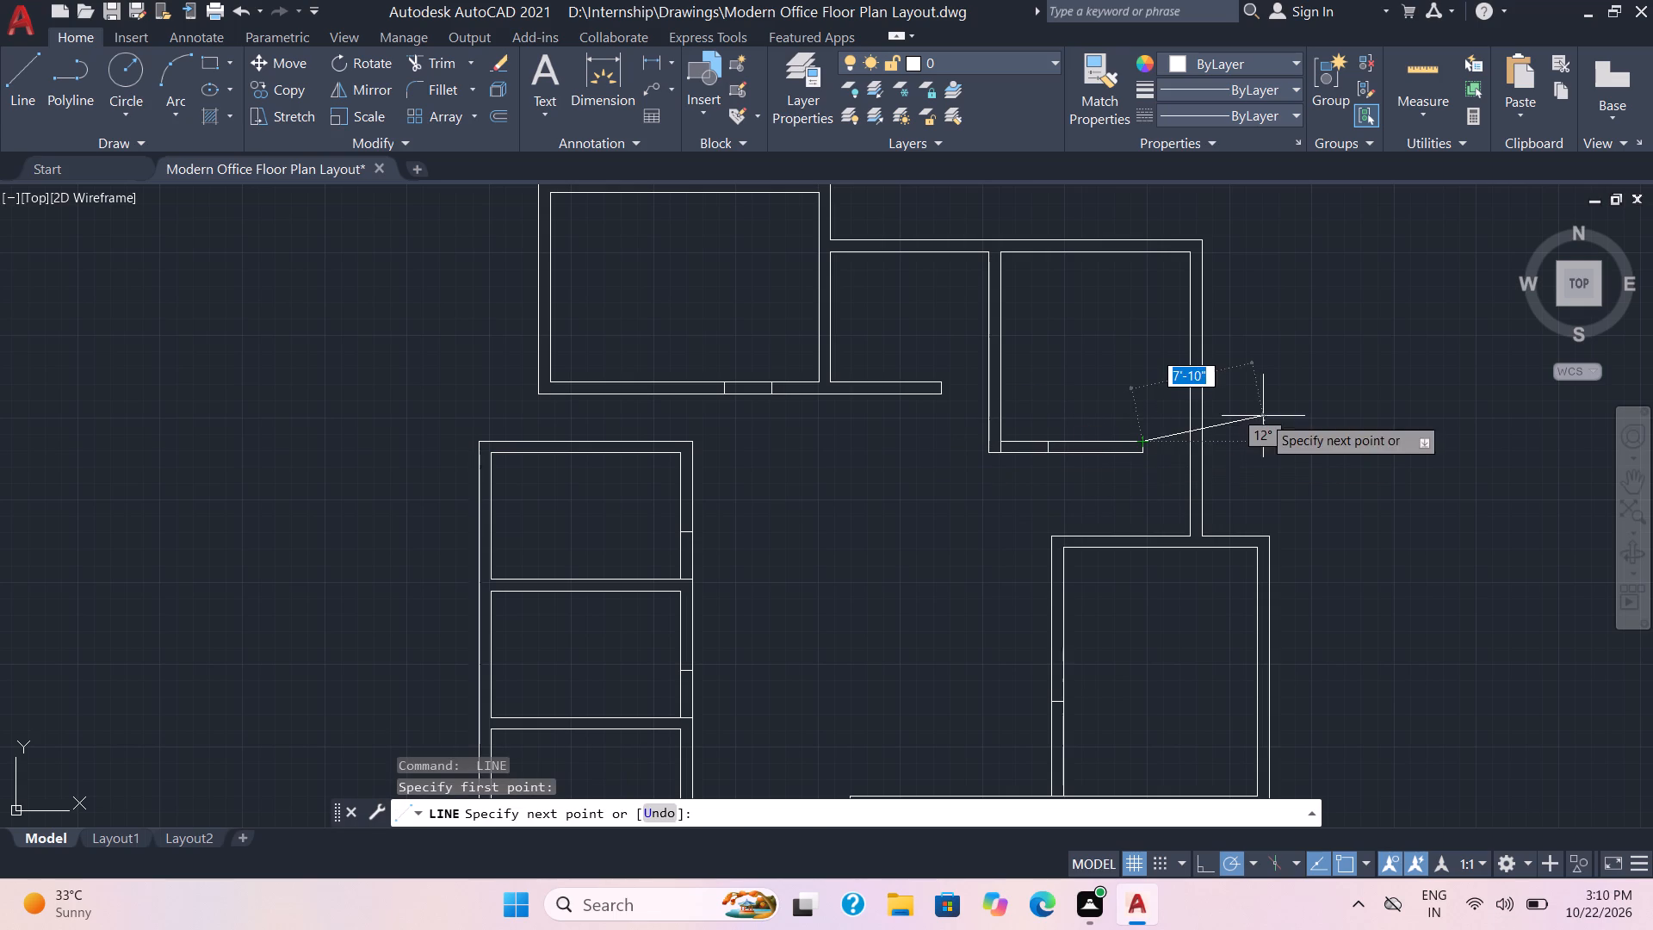
pyautogui.click(1186, 439)
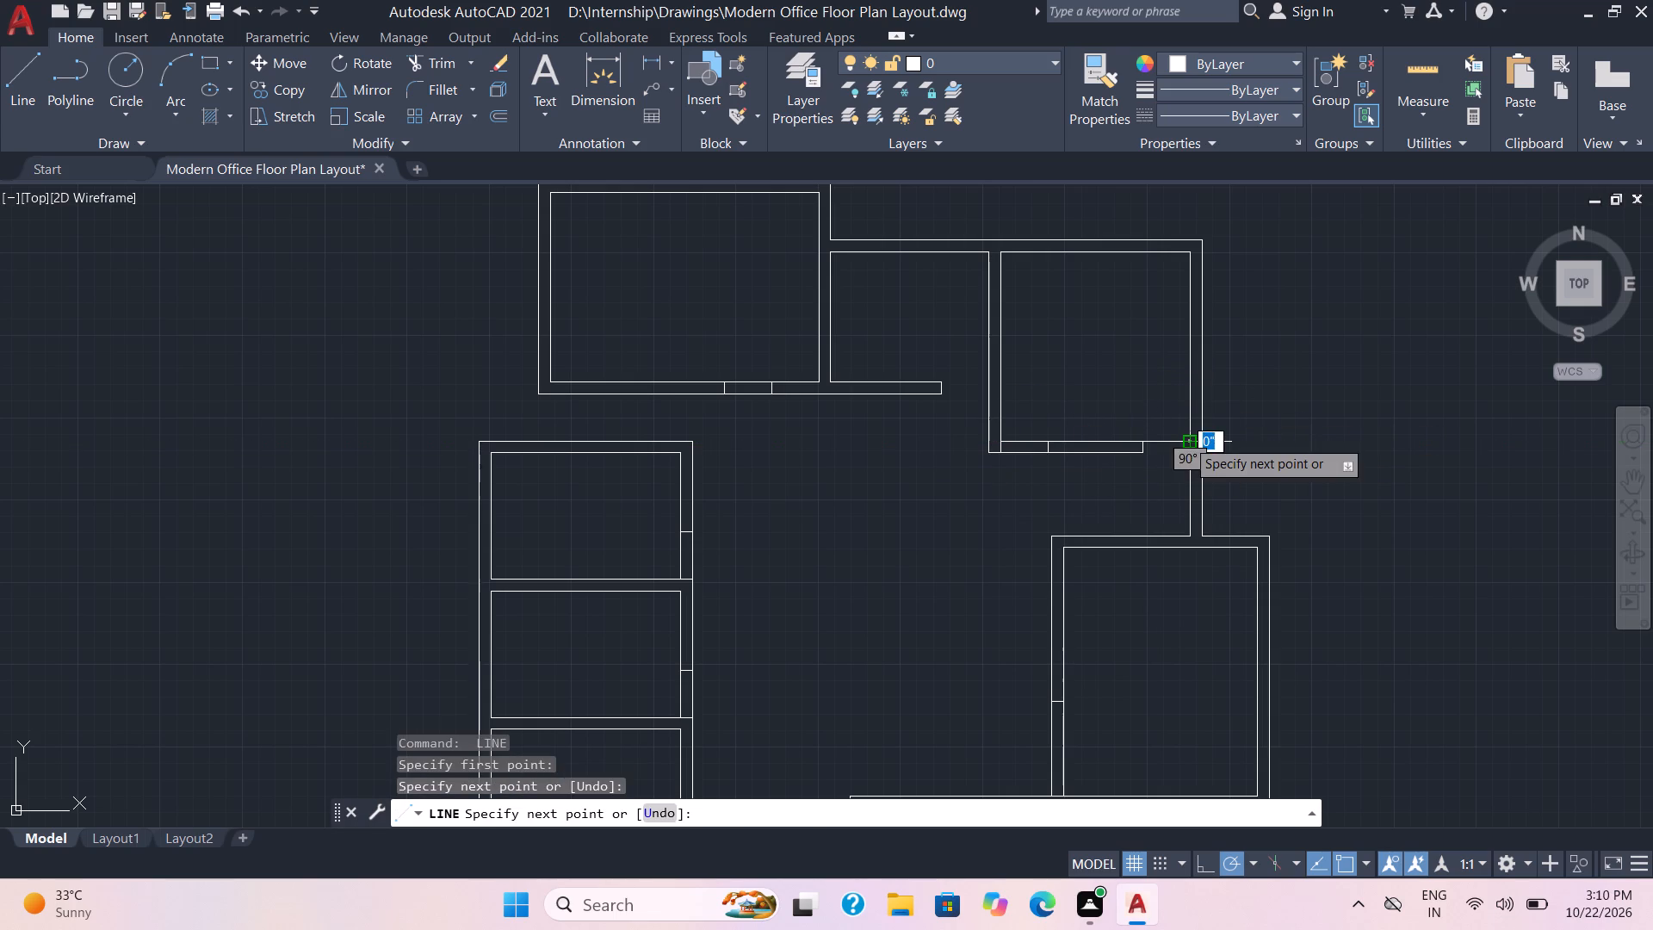
pyautogui.press('space')
pyautogui.press('space')
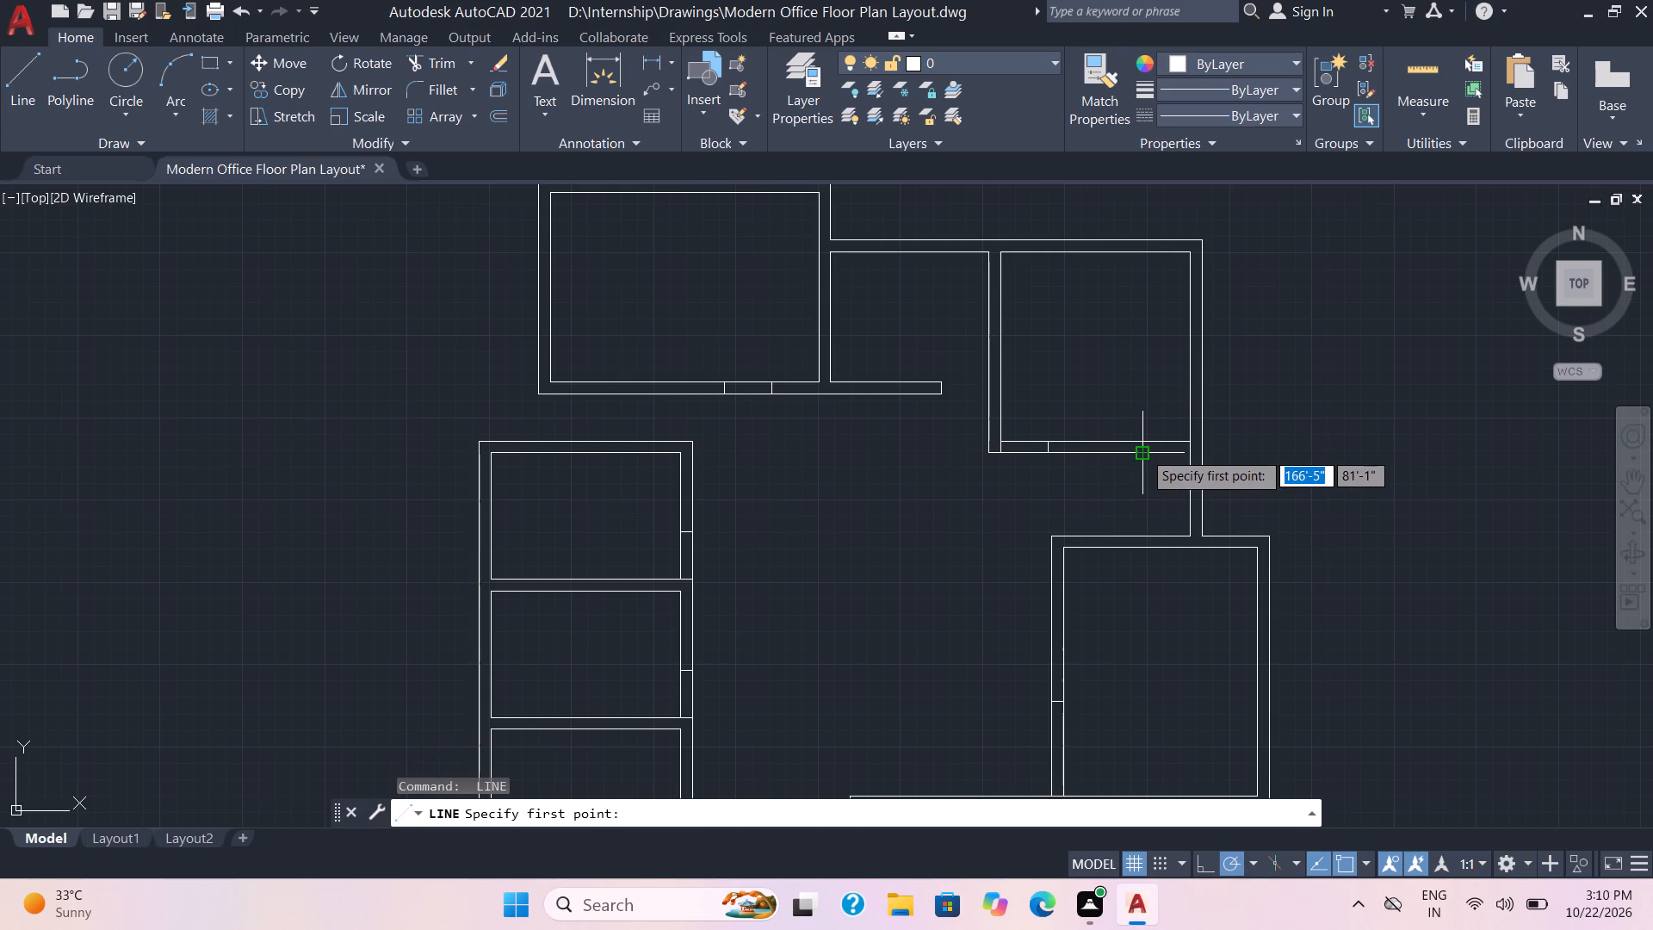
pyautogui.click(1143, 449)
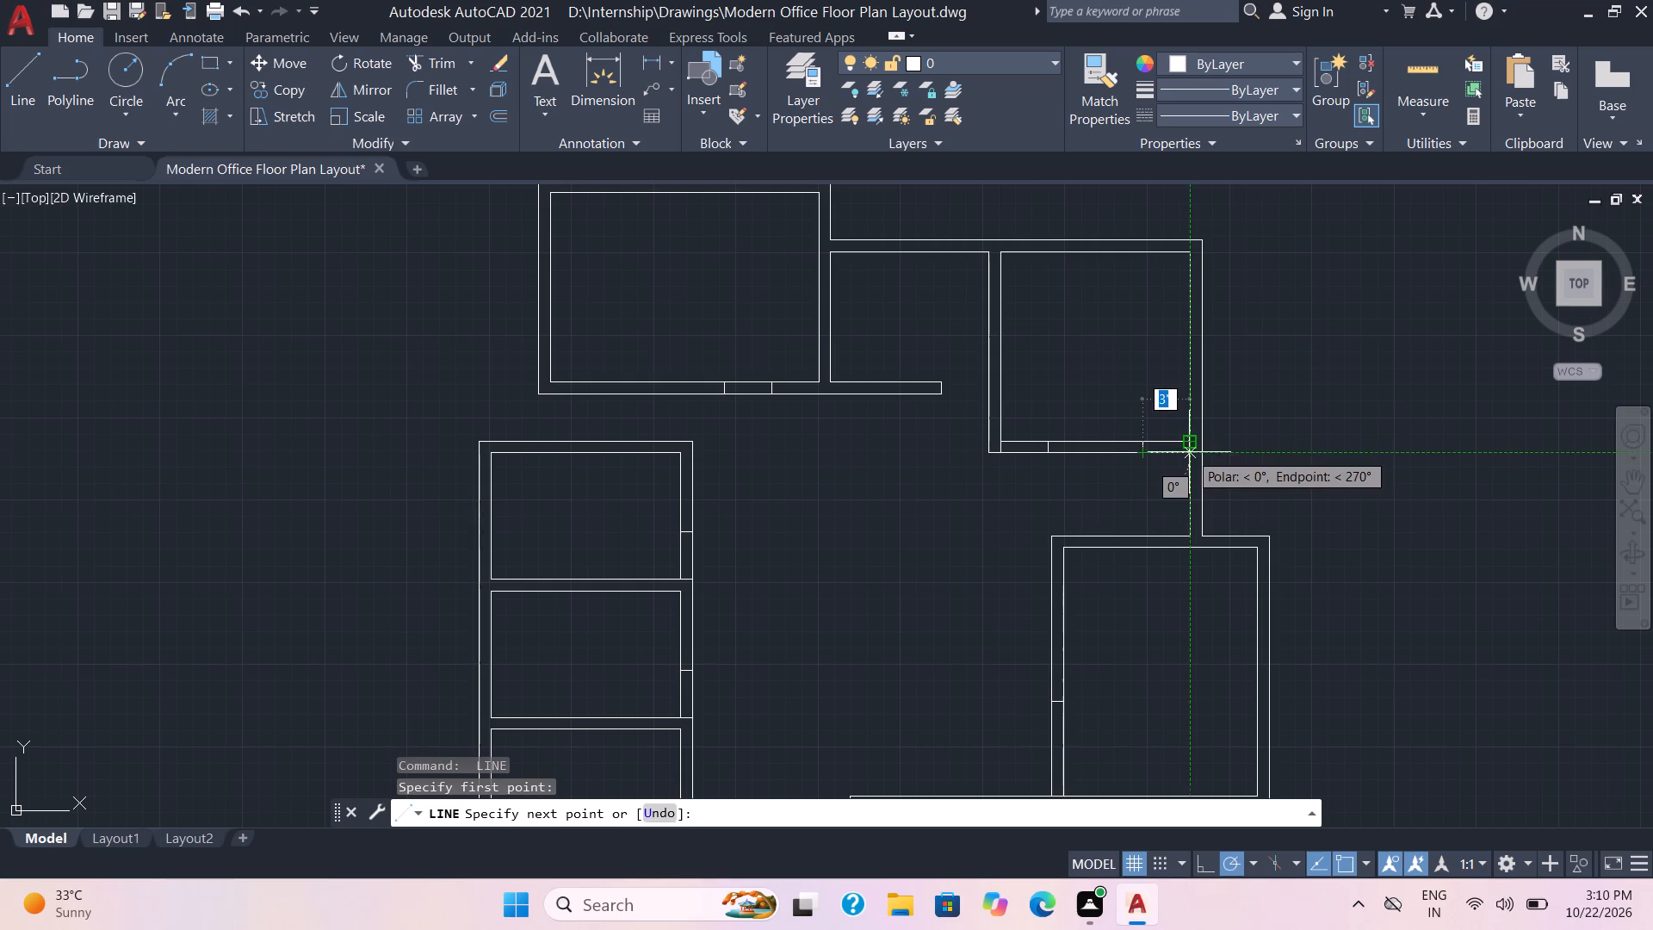
pyautogui.click(1188, 454)
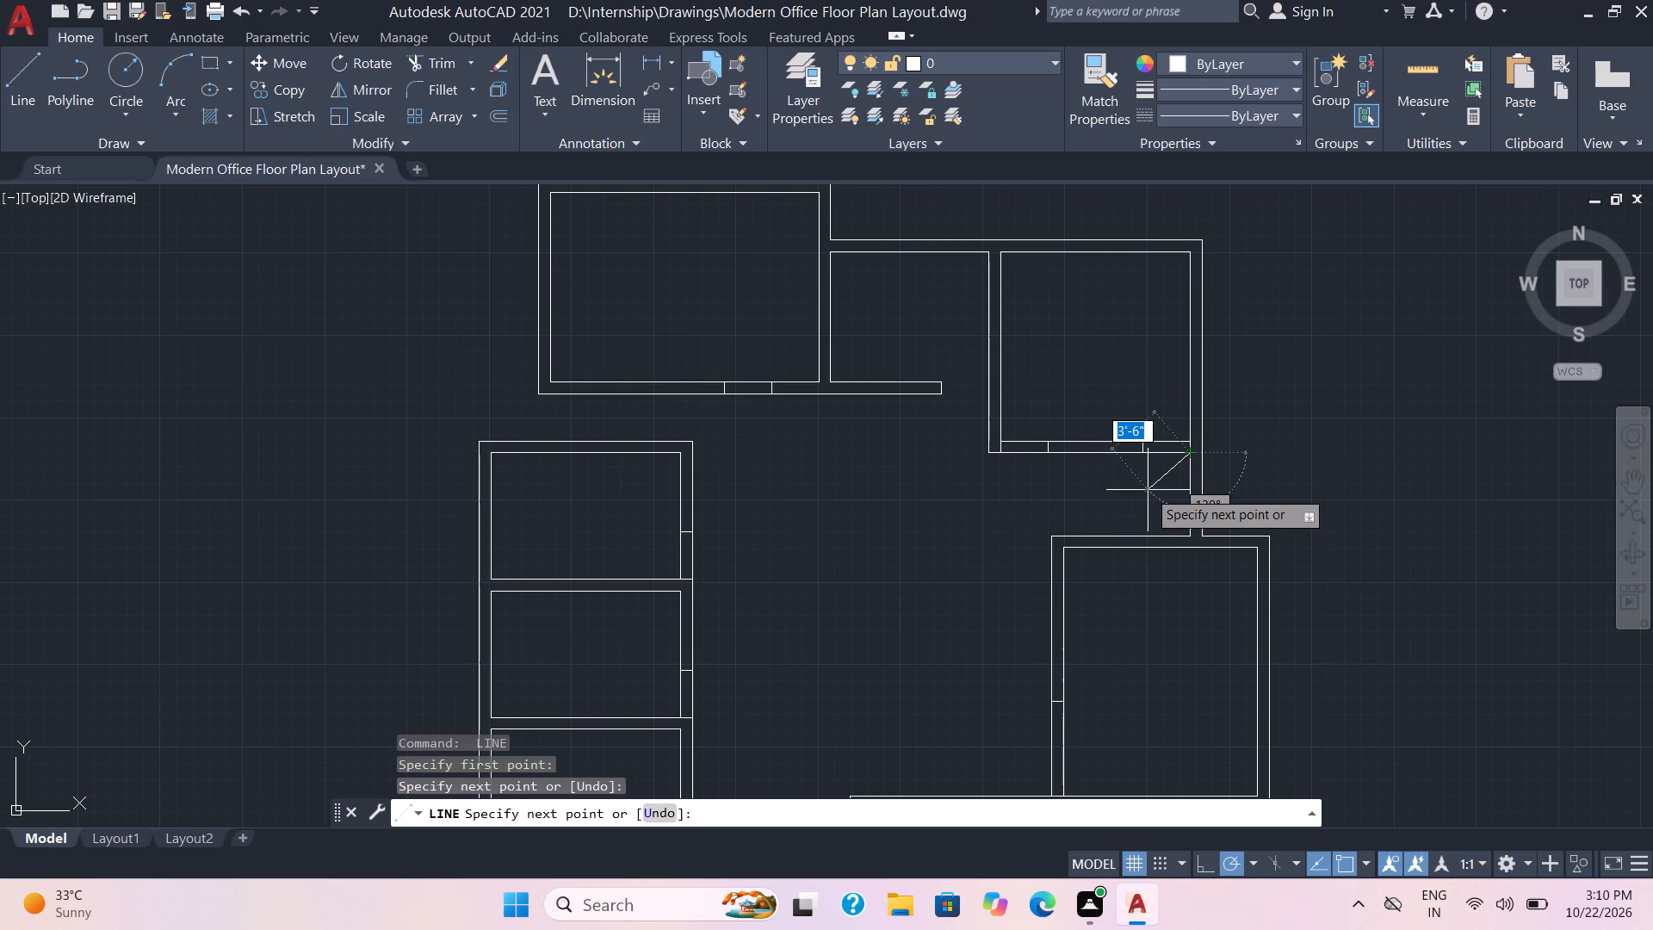
pyautogui.press('Escape')
# Draw two horizontal lines across the small upper-middle room's bottom-wall opening, continuing both wall faces to the adjoining room's left wall.
pyautogui.press('space')
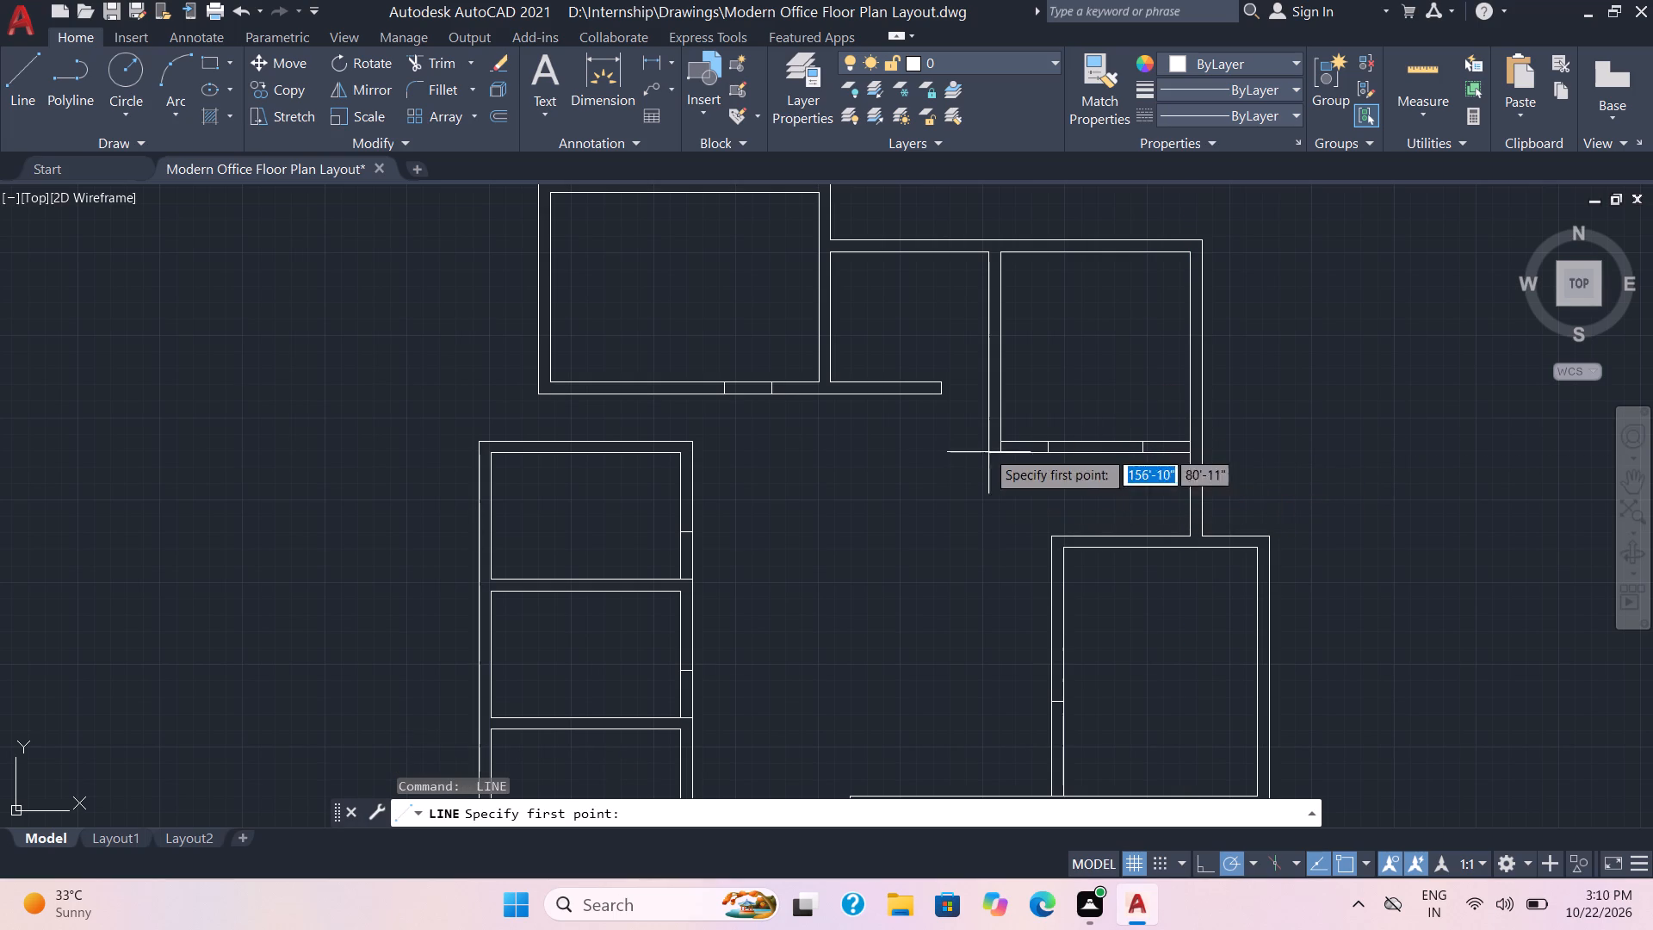
pyautogui.click(942, 381)
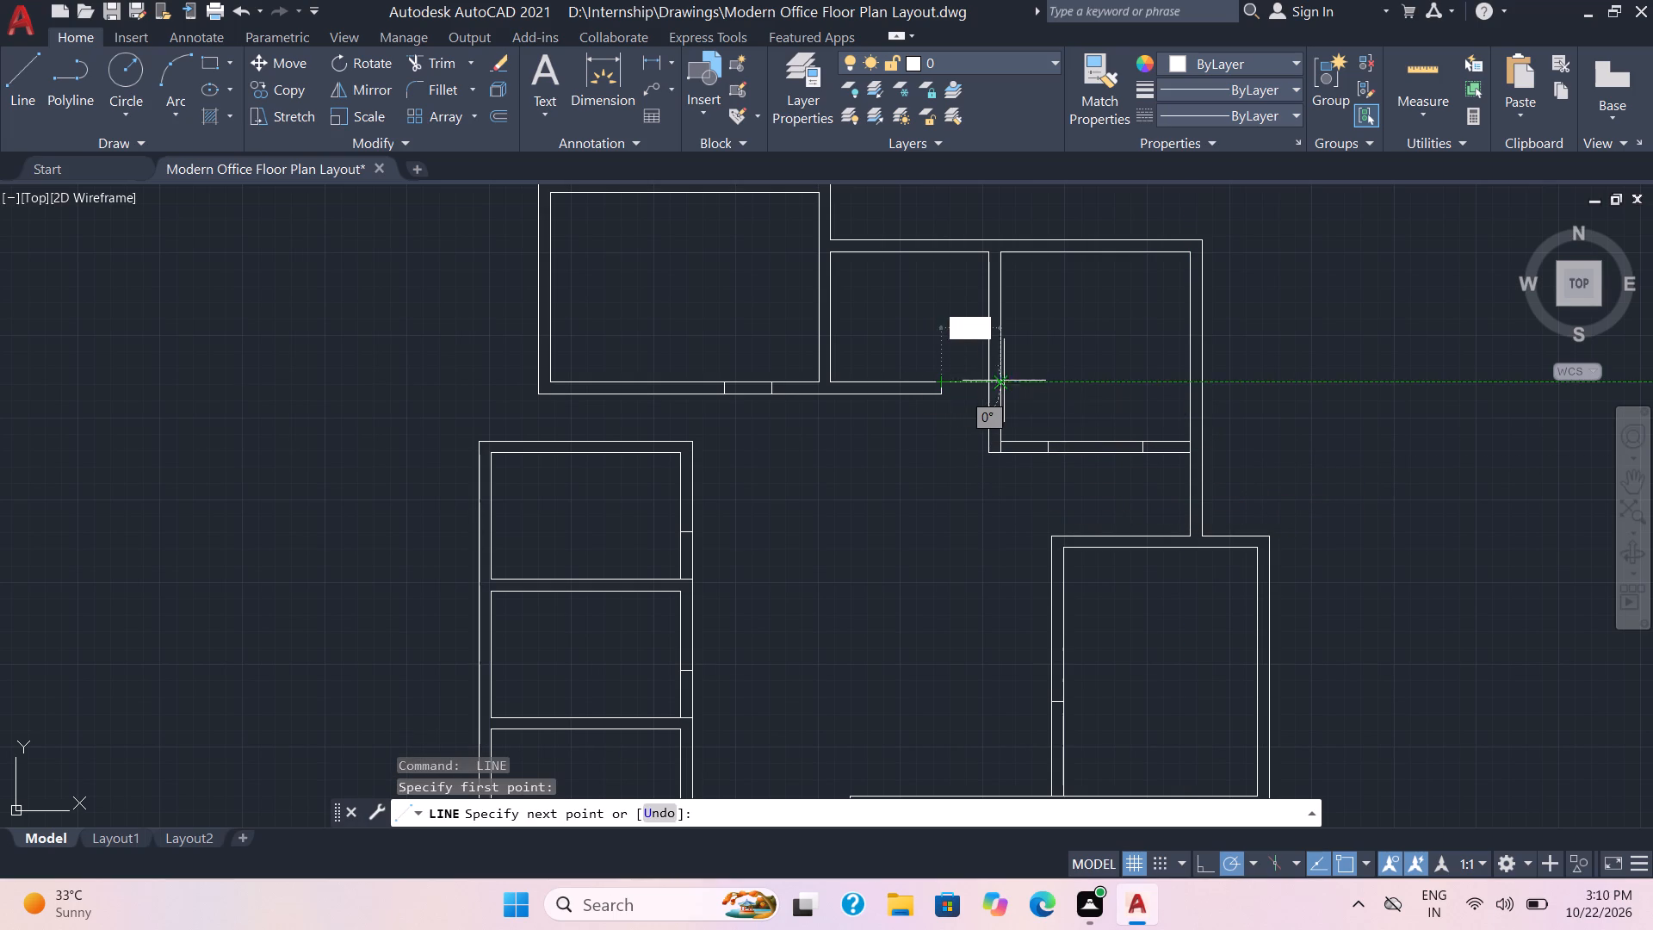
pyautogui.click(984, 382)
pyautogui.press('space')
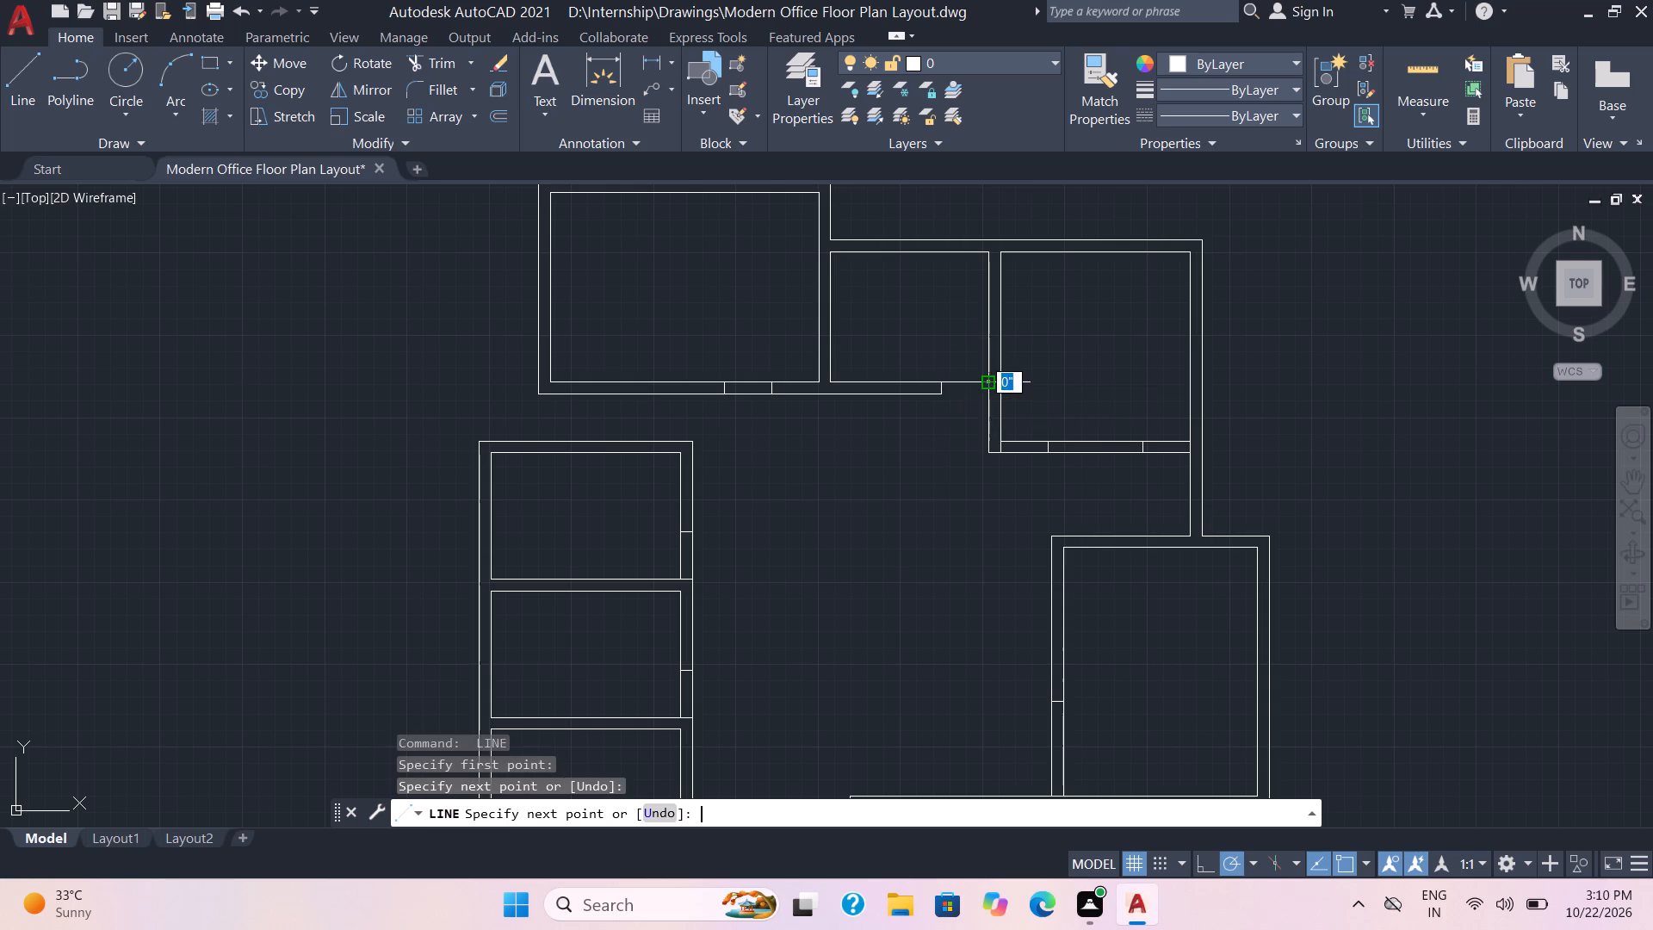
pyautogui.press('space')
pyautogui.click(944, 394)
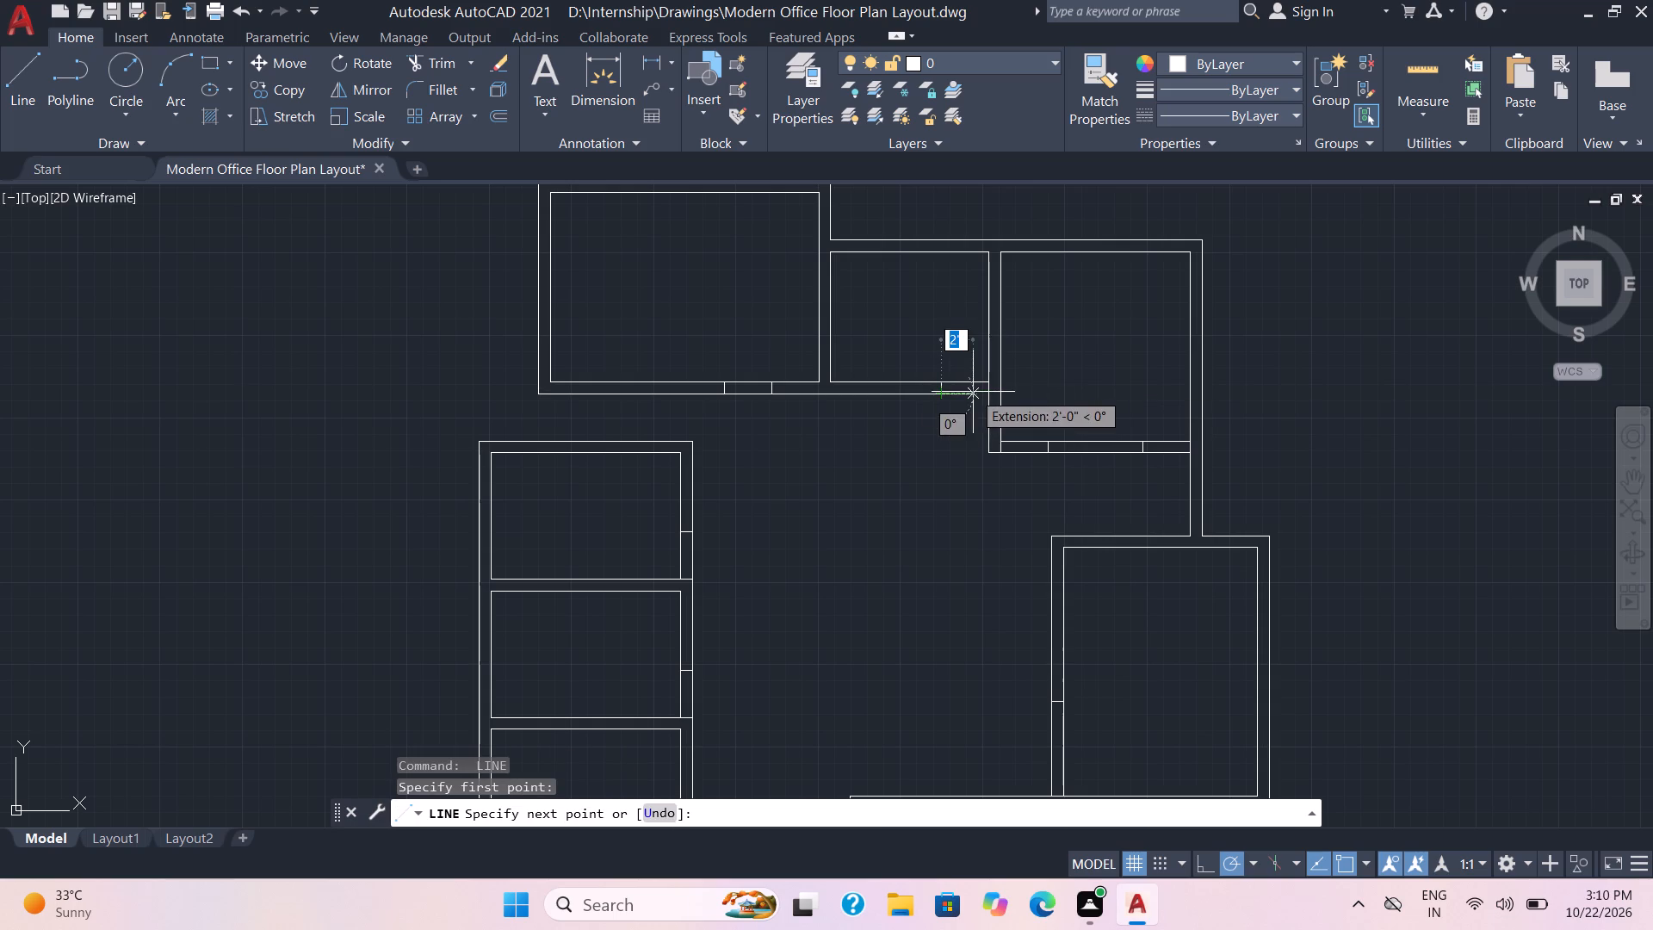
pyautogui.click(990, 391)
pyautogui.press('space')
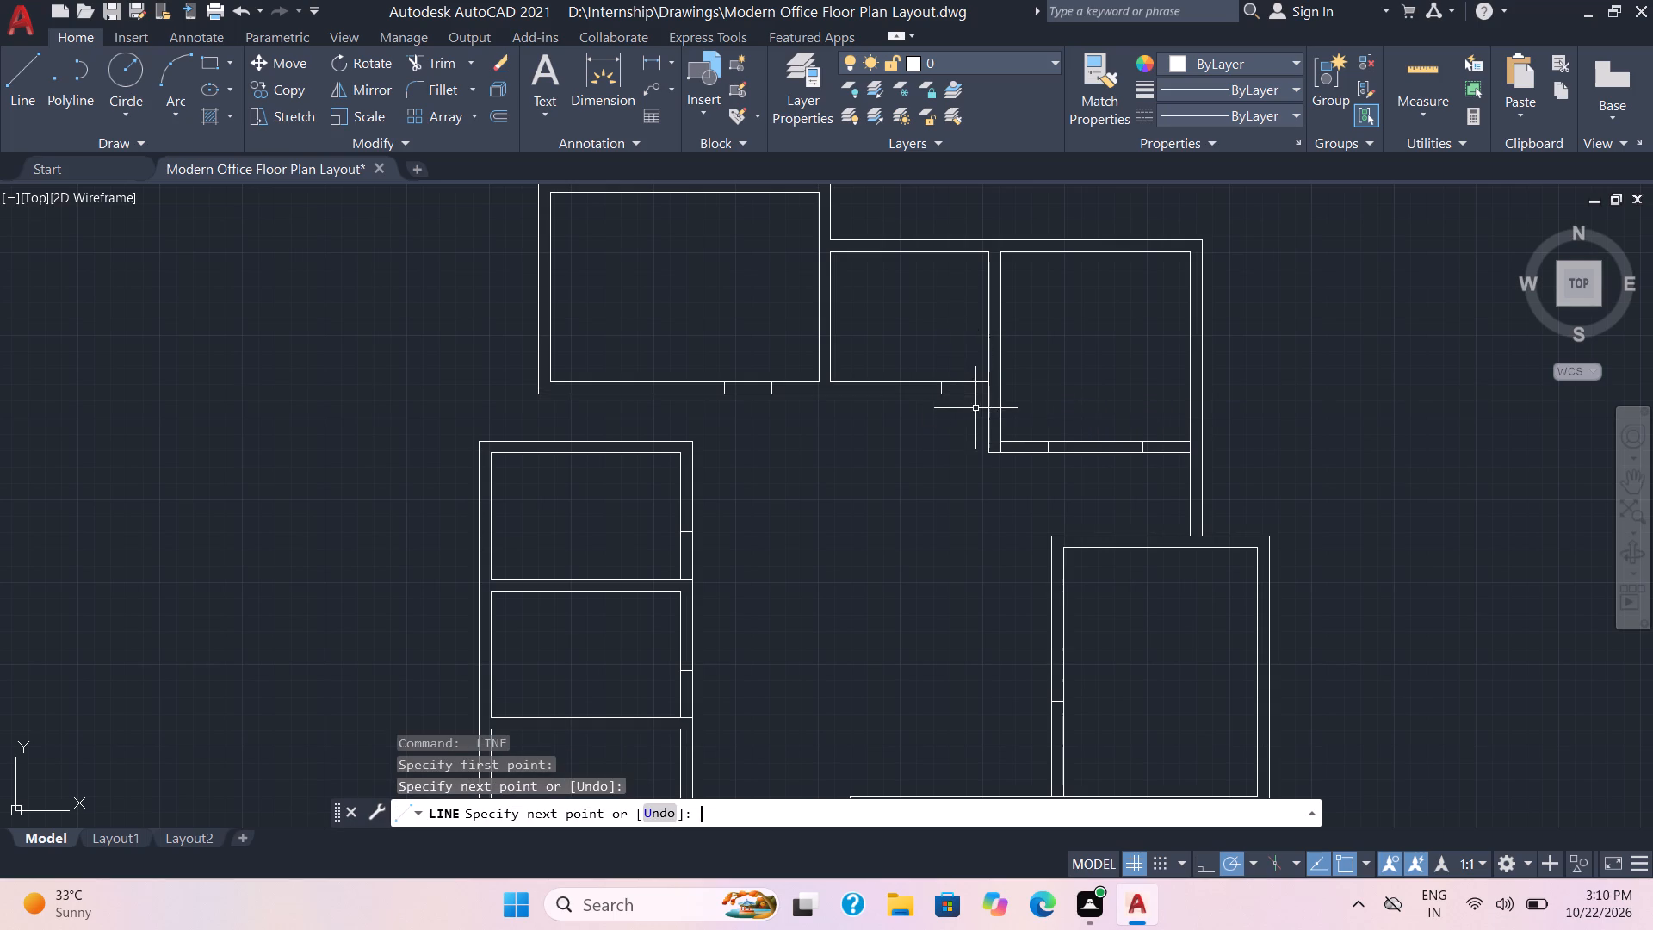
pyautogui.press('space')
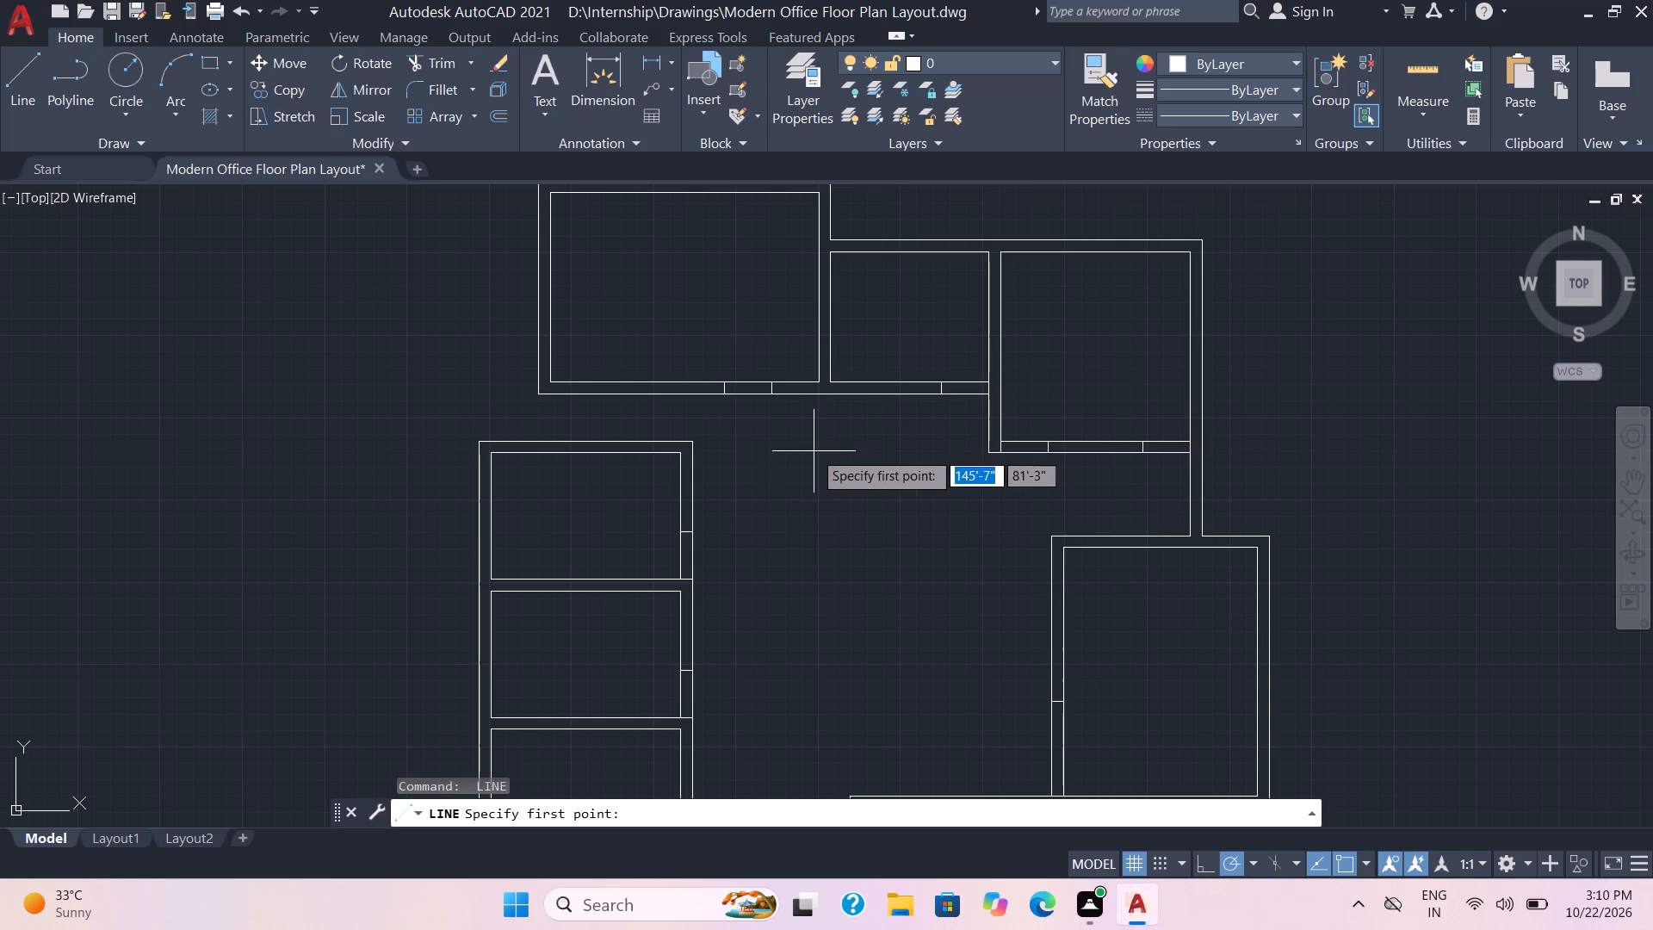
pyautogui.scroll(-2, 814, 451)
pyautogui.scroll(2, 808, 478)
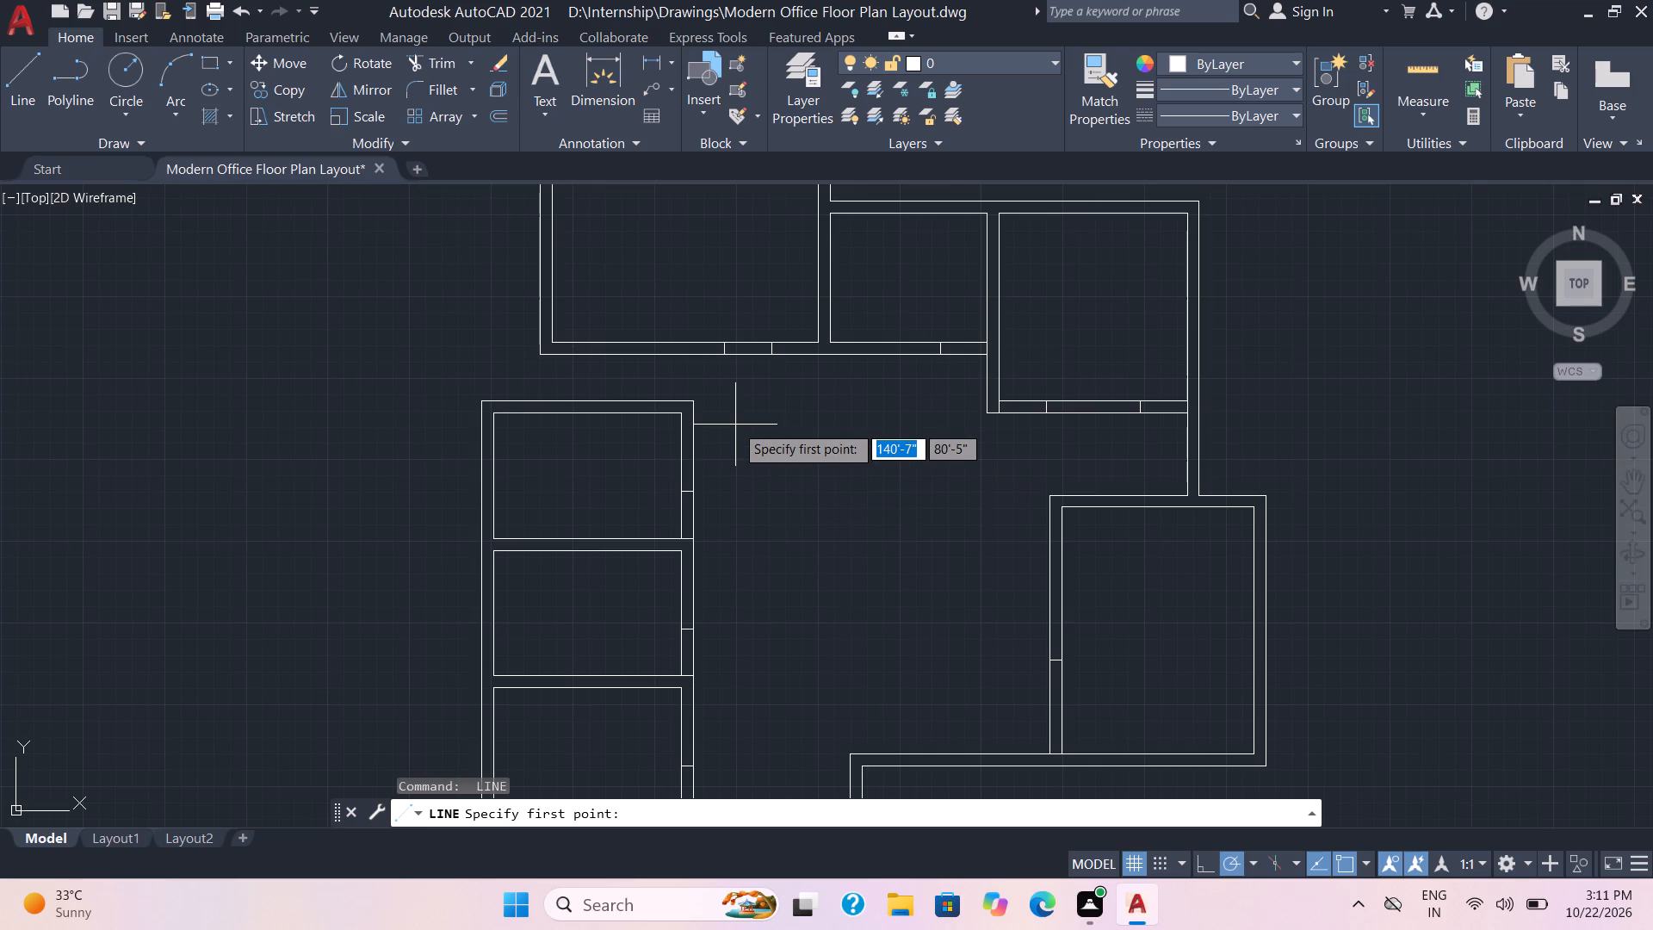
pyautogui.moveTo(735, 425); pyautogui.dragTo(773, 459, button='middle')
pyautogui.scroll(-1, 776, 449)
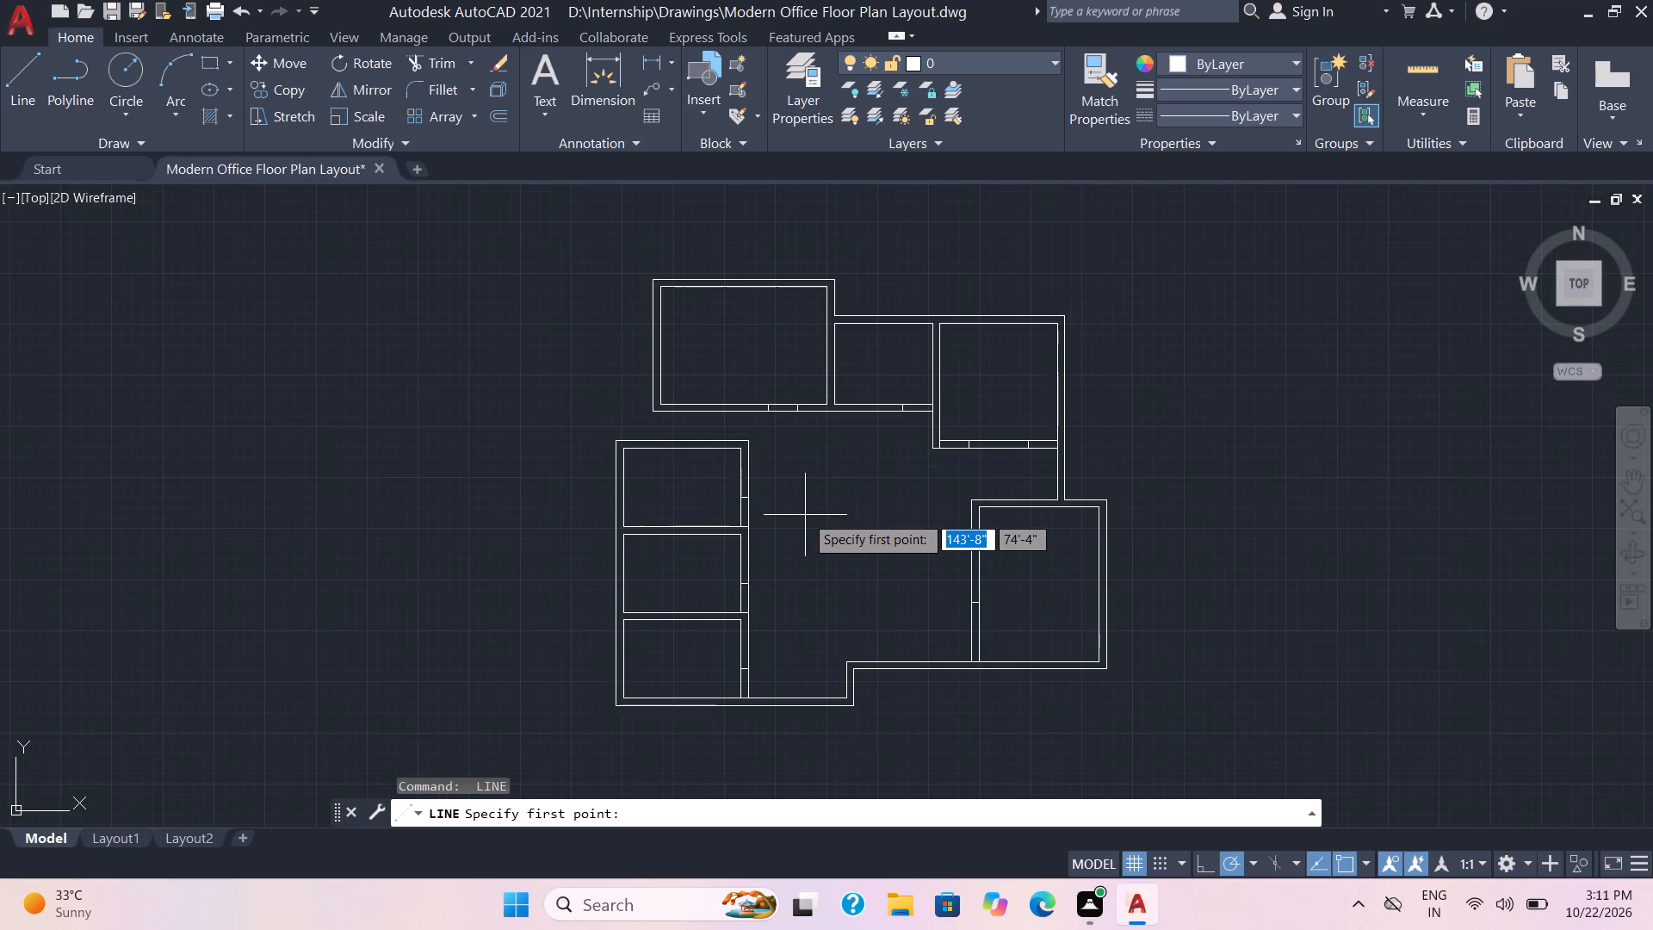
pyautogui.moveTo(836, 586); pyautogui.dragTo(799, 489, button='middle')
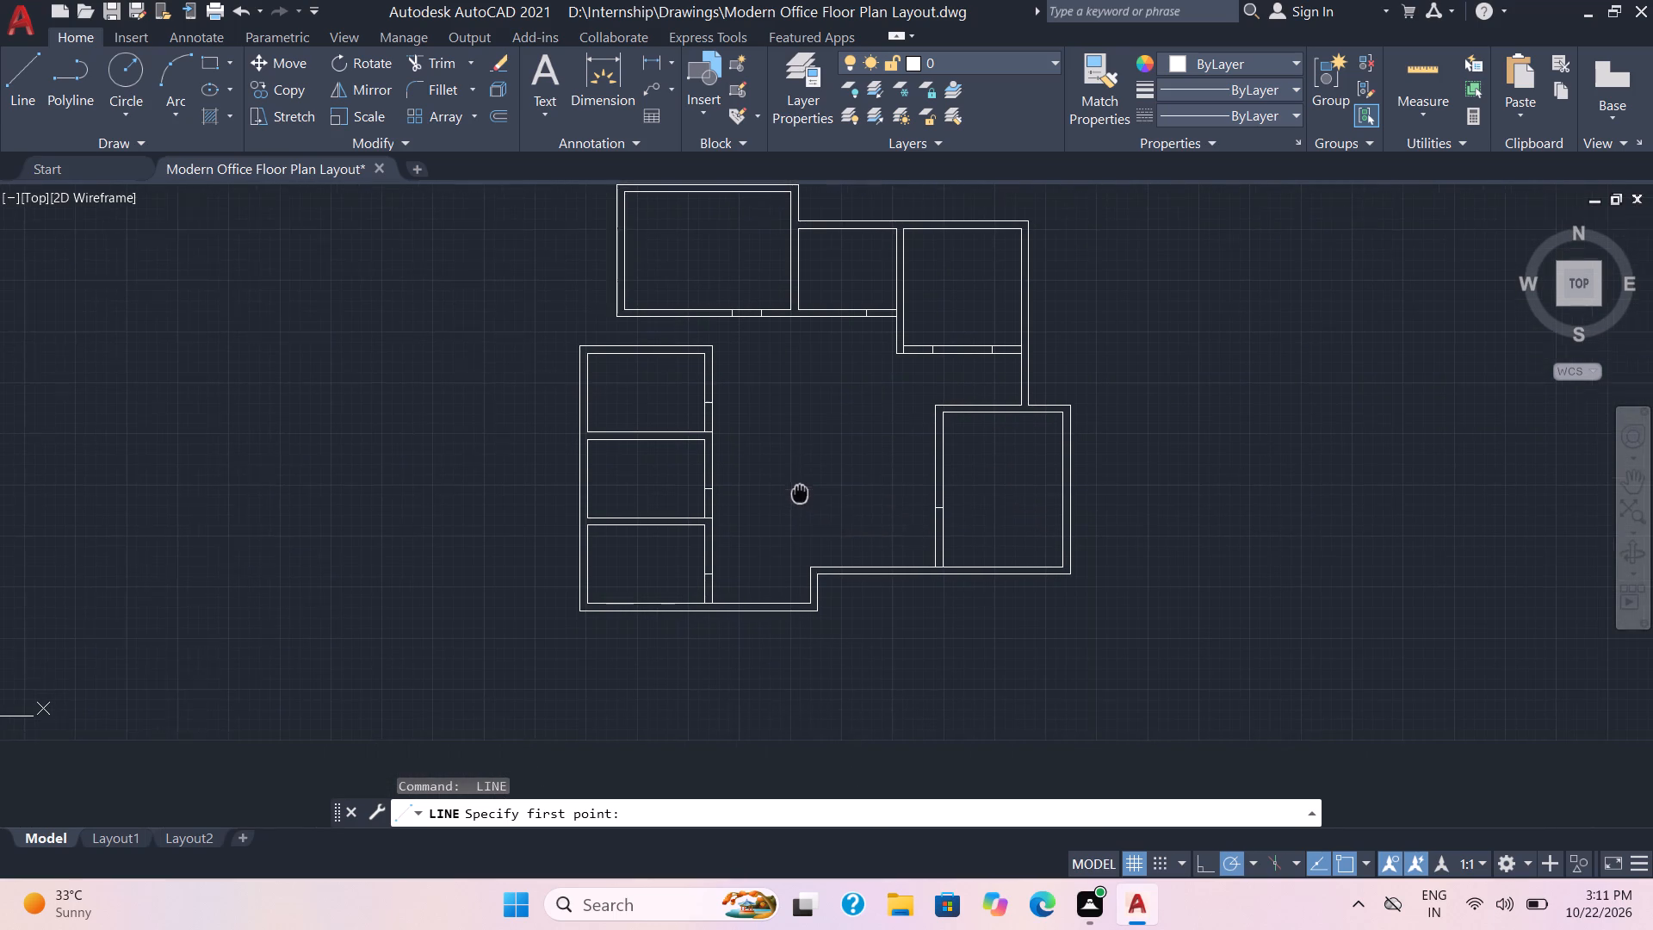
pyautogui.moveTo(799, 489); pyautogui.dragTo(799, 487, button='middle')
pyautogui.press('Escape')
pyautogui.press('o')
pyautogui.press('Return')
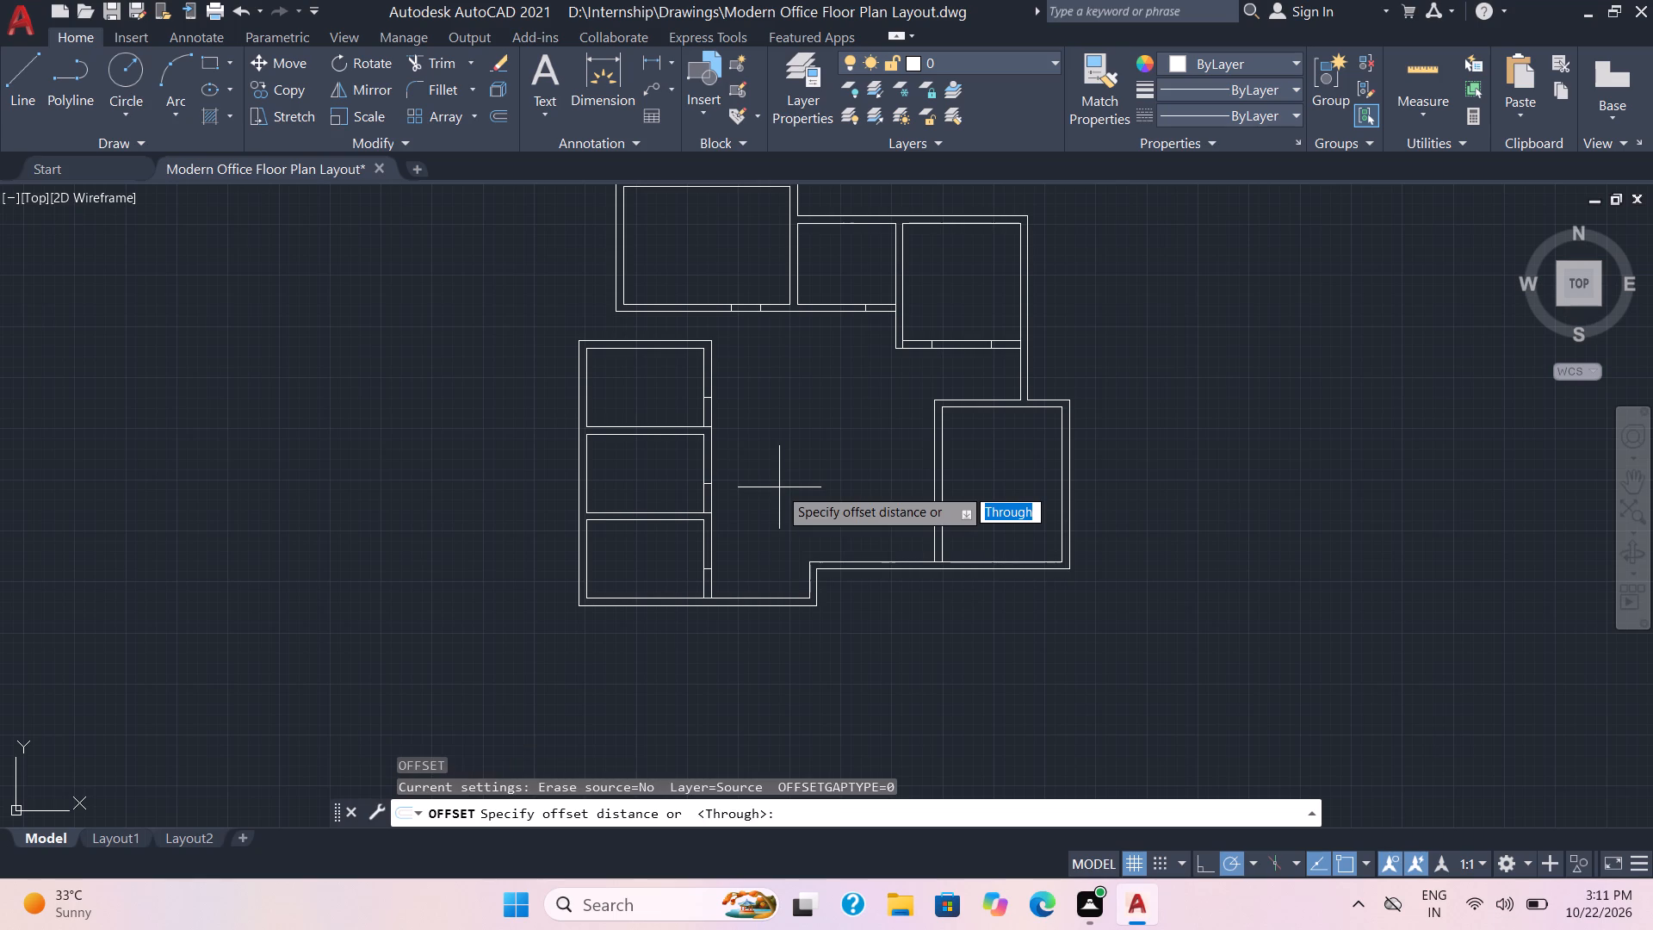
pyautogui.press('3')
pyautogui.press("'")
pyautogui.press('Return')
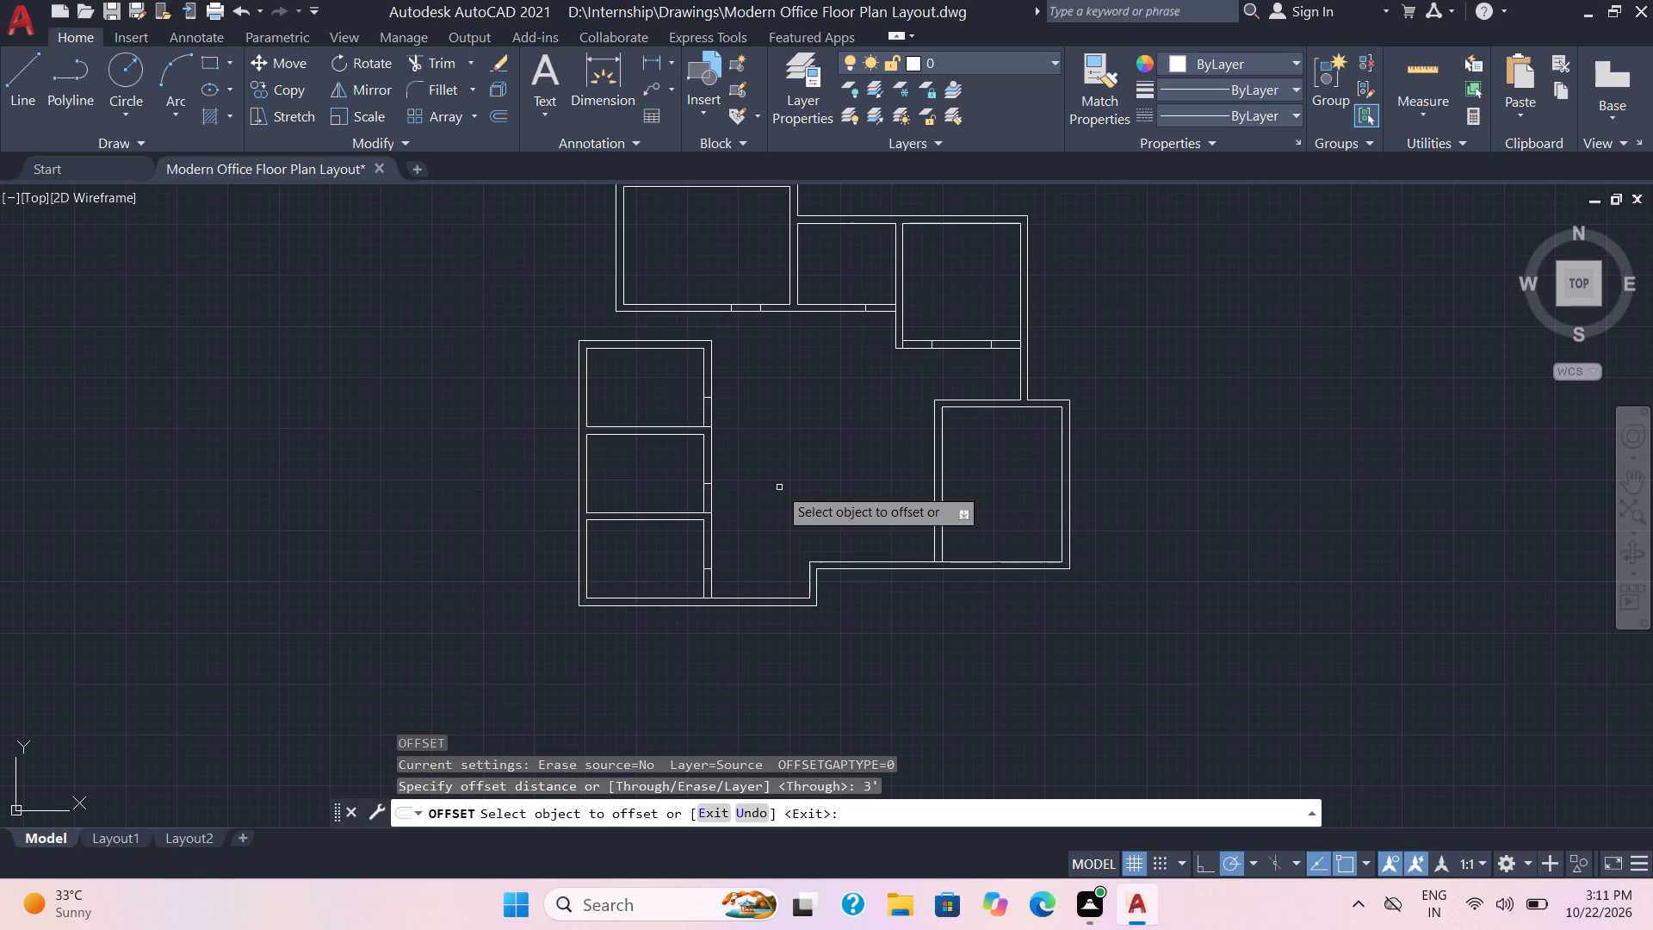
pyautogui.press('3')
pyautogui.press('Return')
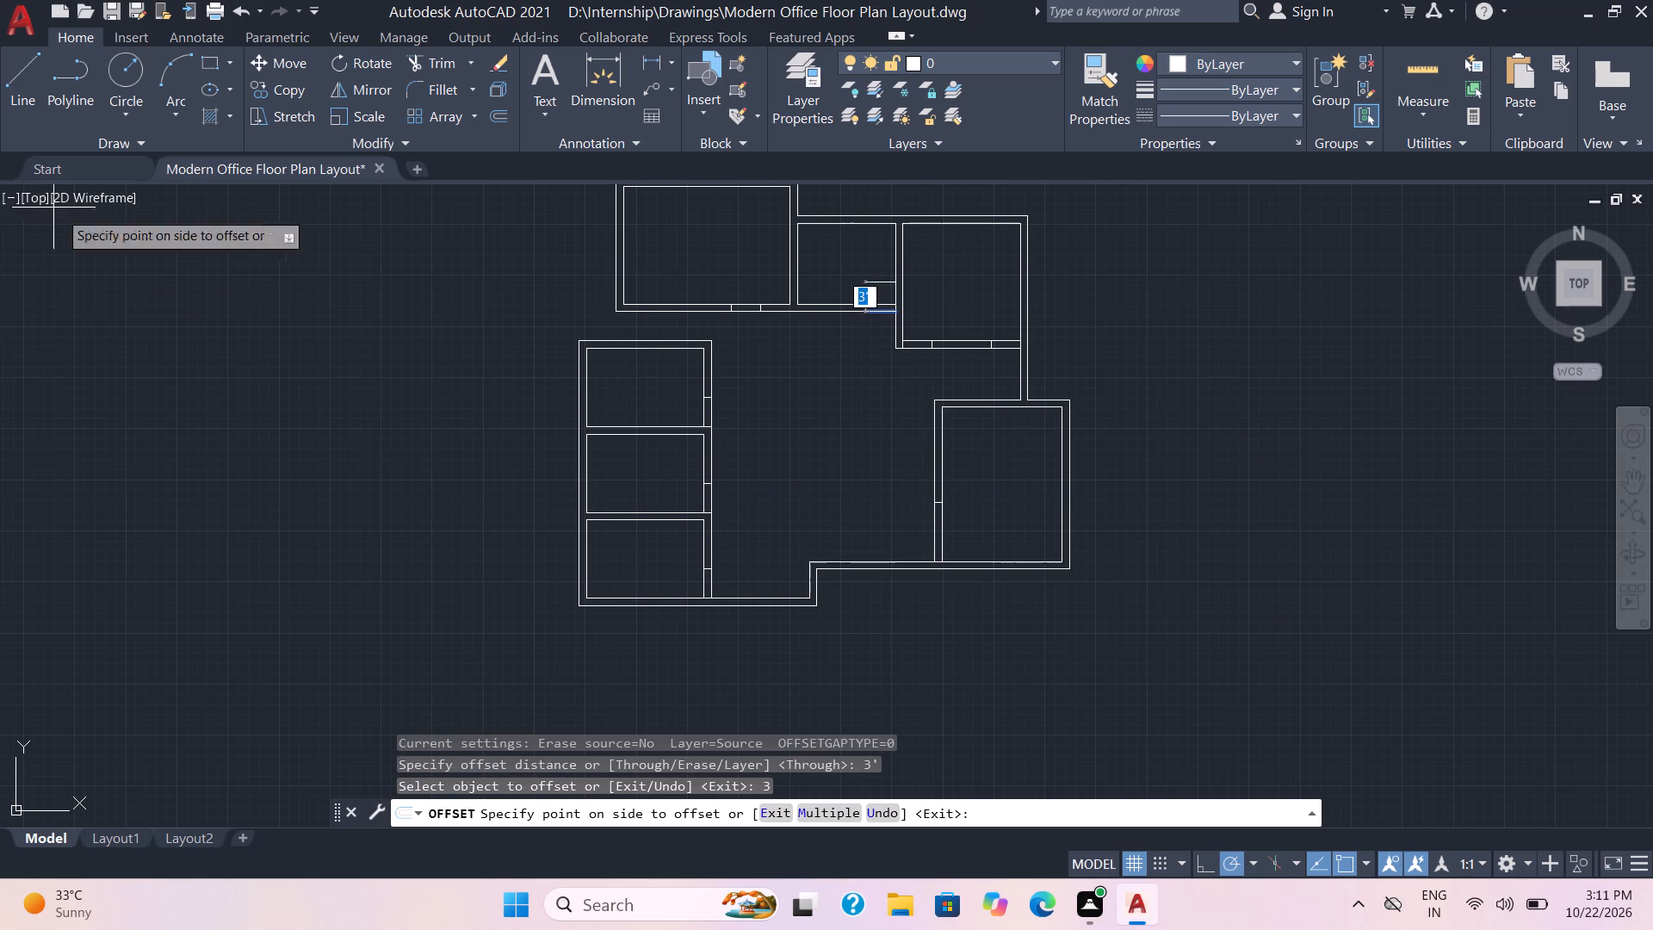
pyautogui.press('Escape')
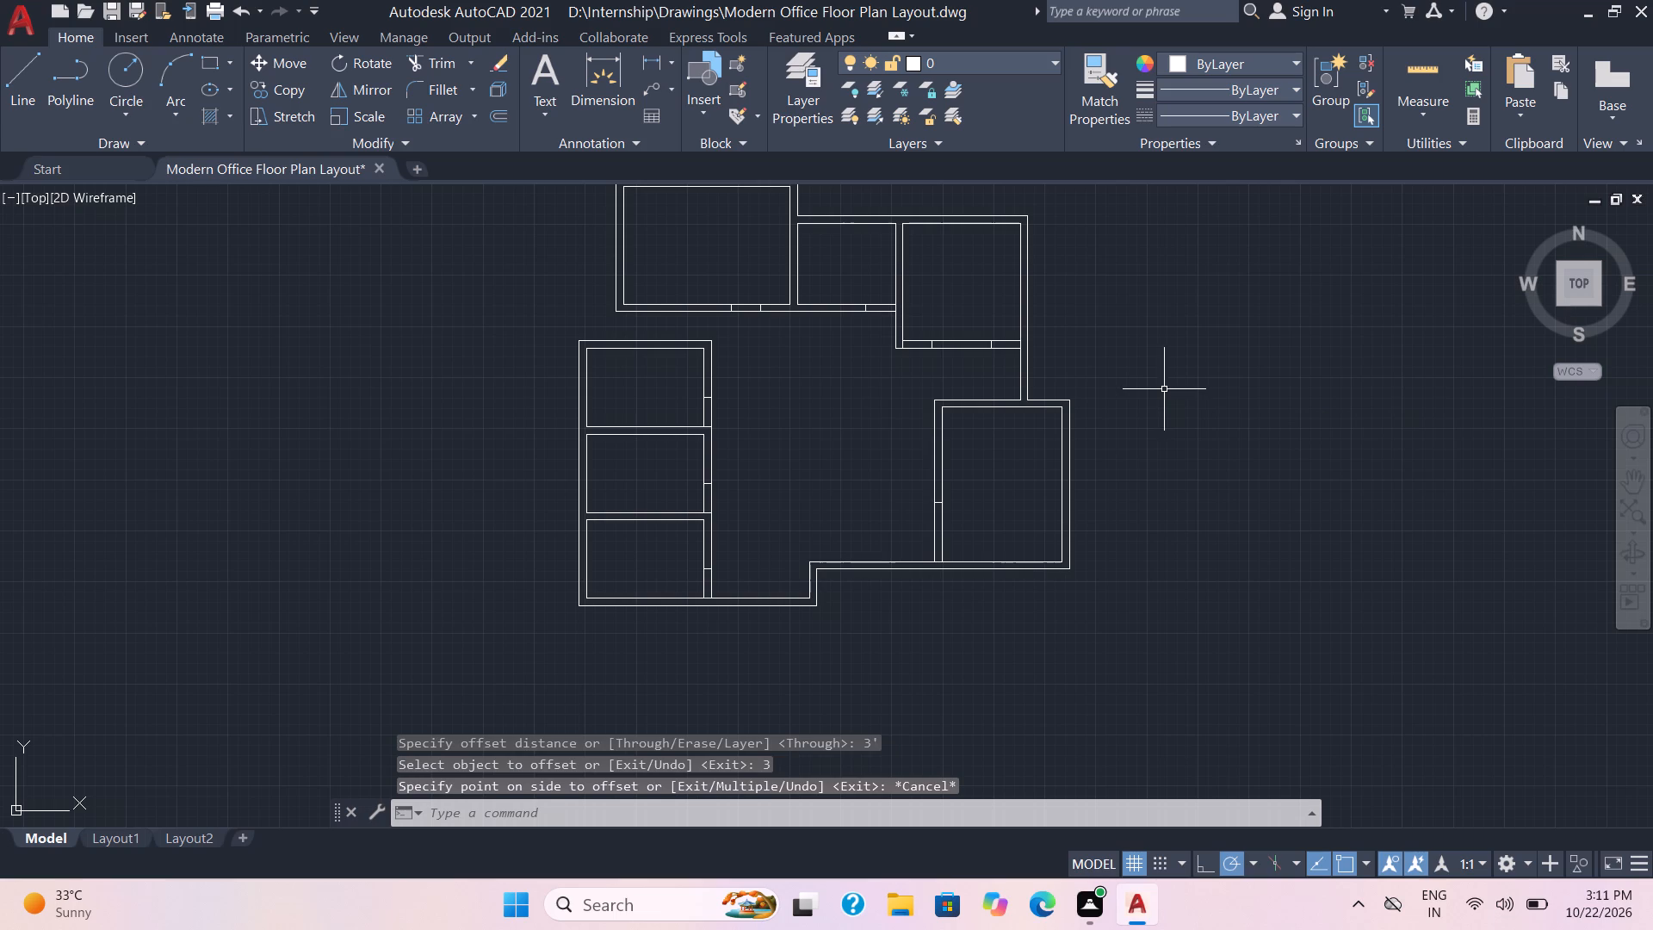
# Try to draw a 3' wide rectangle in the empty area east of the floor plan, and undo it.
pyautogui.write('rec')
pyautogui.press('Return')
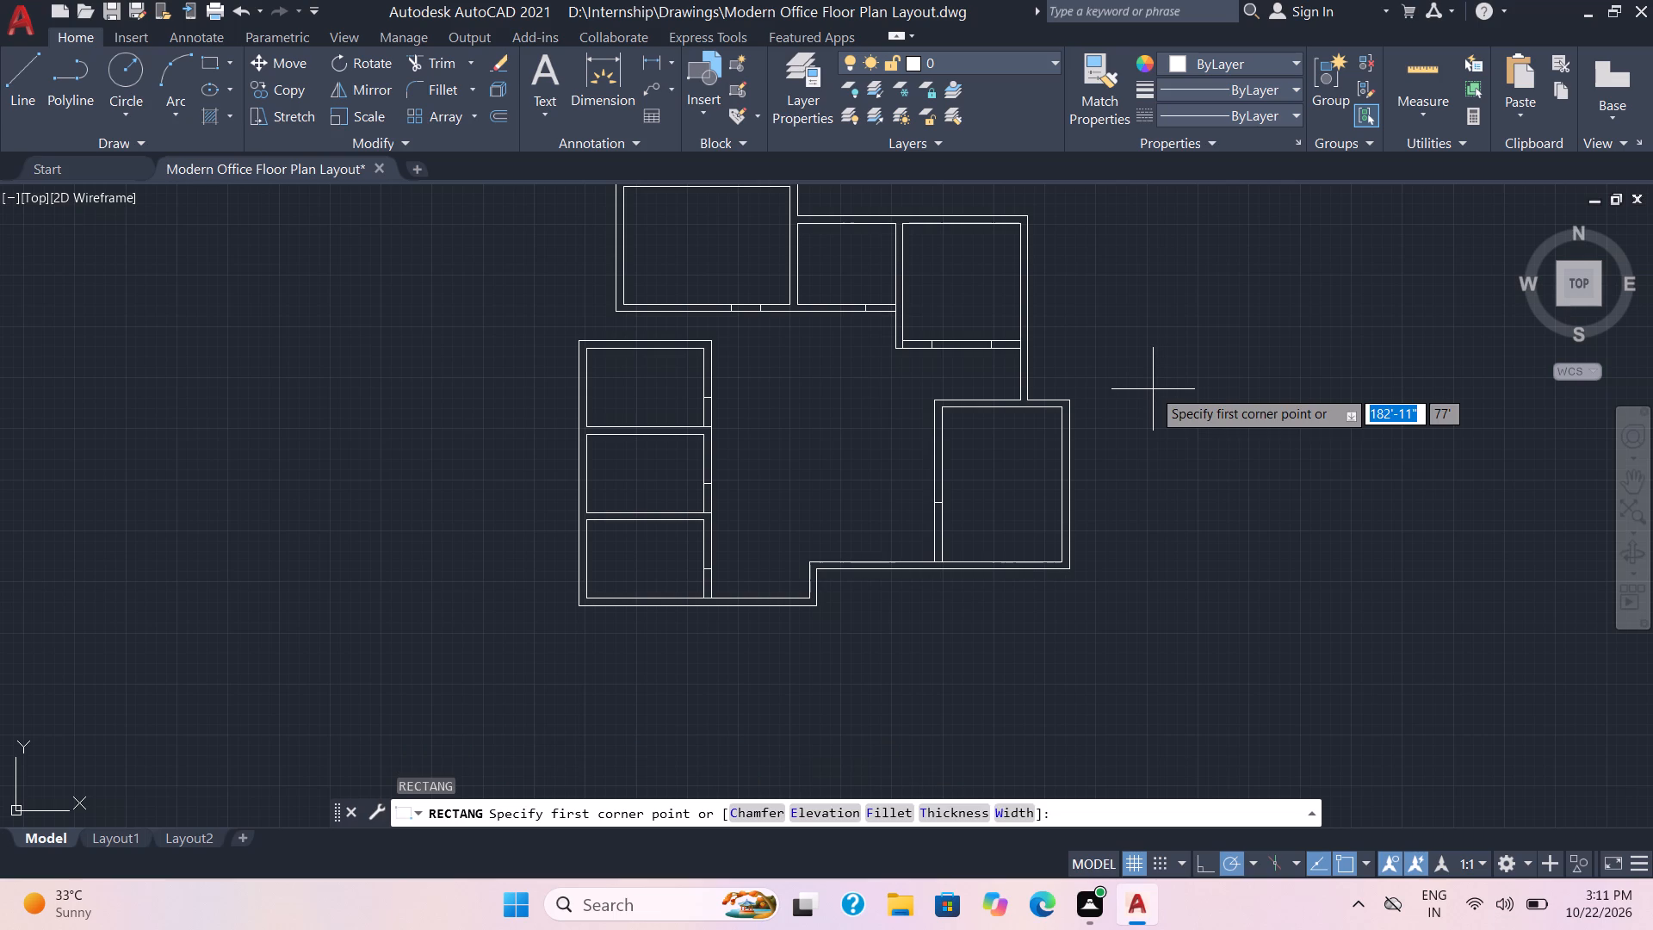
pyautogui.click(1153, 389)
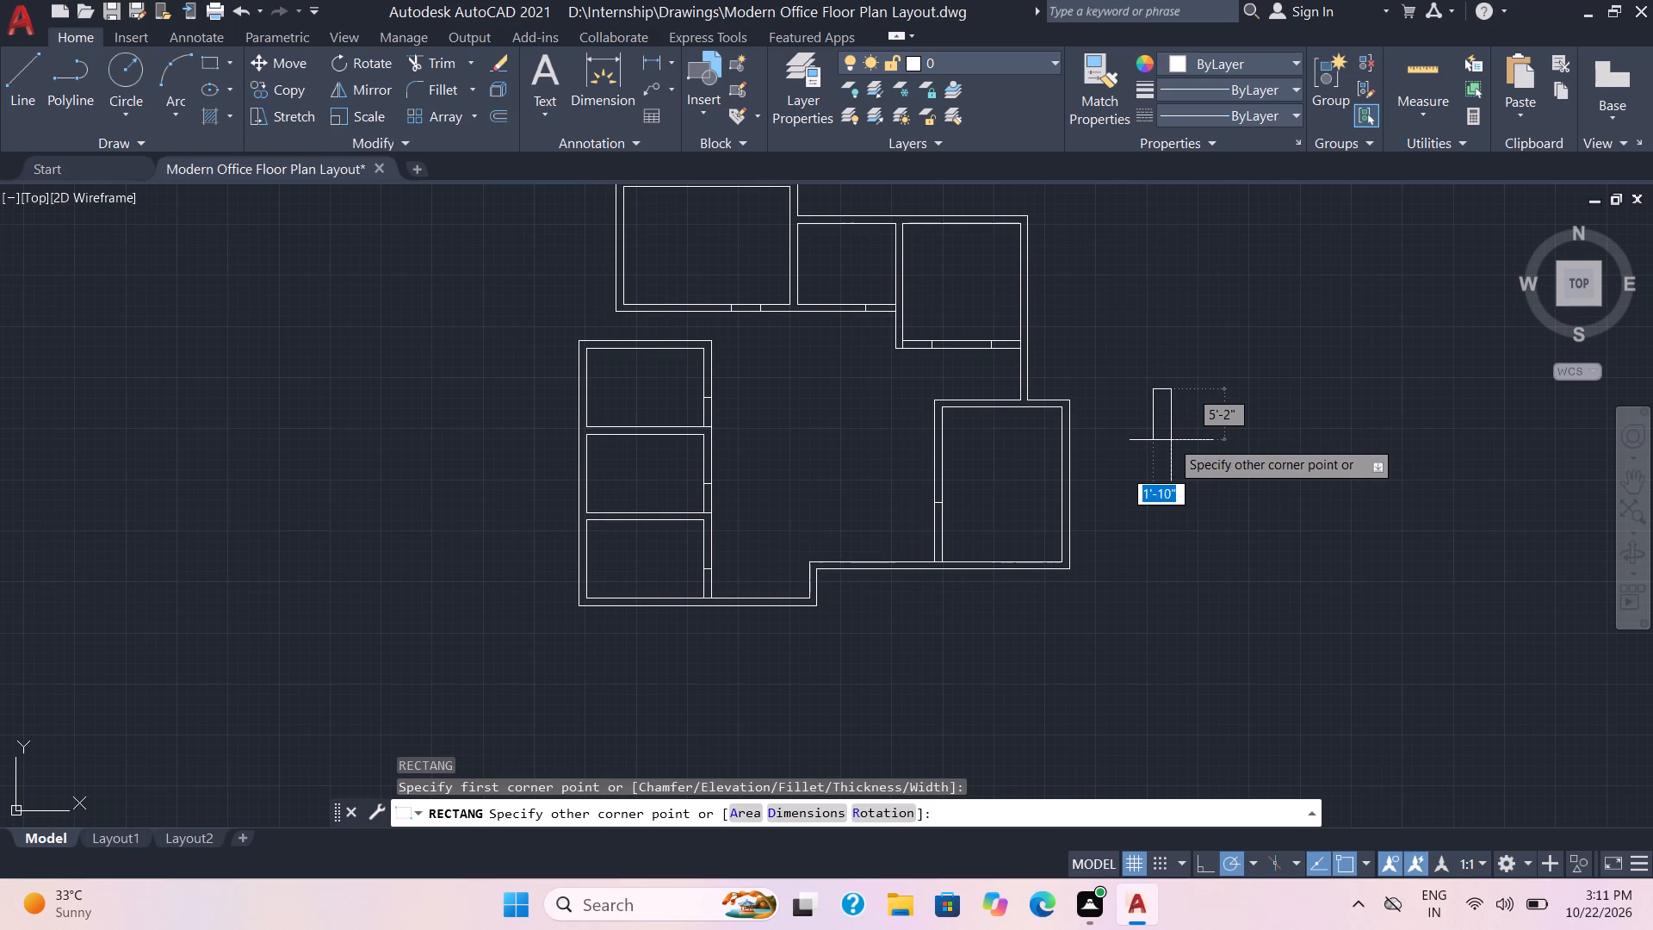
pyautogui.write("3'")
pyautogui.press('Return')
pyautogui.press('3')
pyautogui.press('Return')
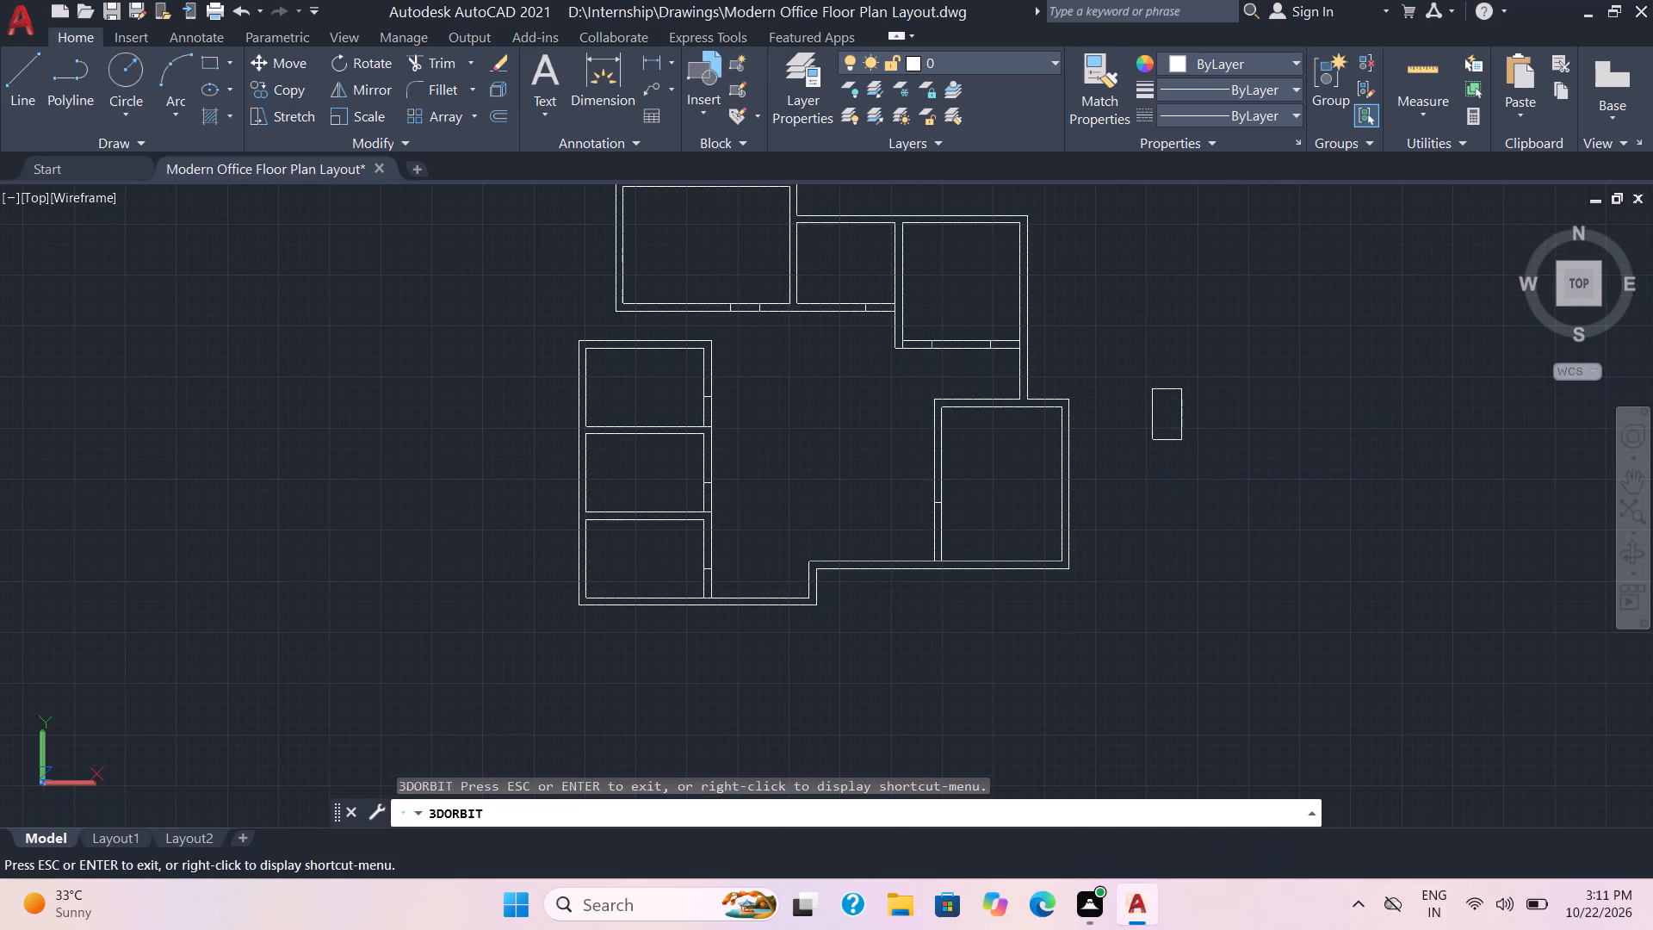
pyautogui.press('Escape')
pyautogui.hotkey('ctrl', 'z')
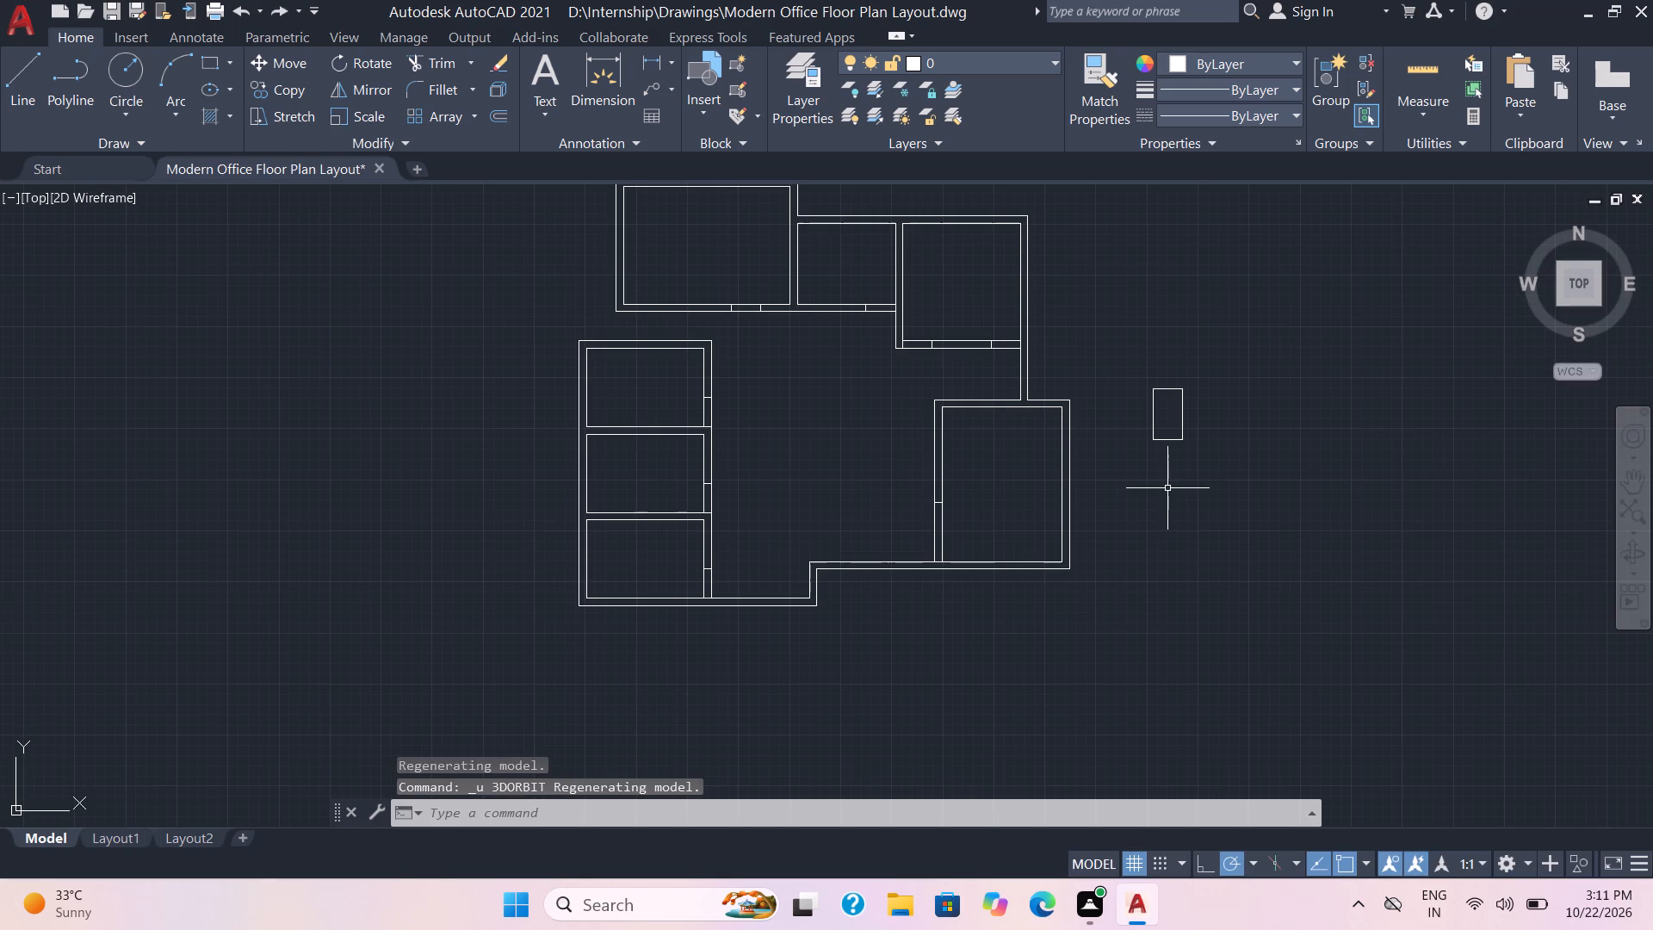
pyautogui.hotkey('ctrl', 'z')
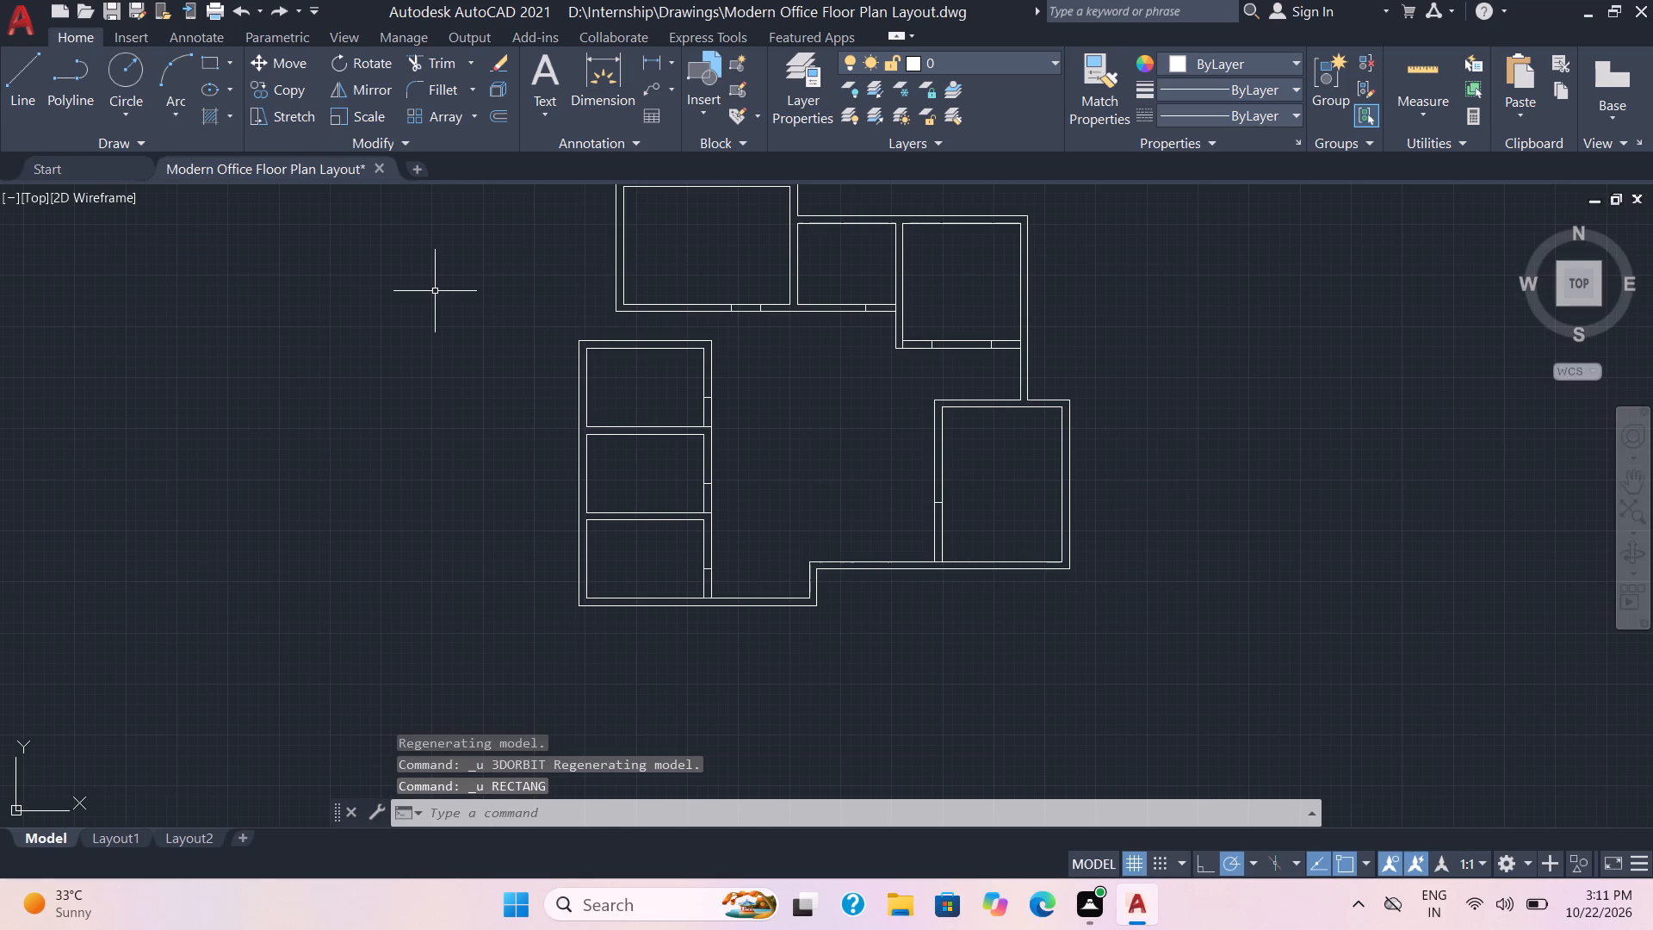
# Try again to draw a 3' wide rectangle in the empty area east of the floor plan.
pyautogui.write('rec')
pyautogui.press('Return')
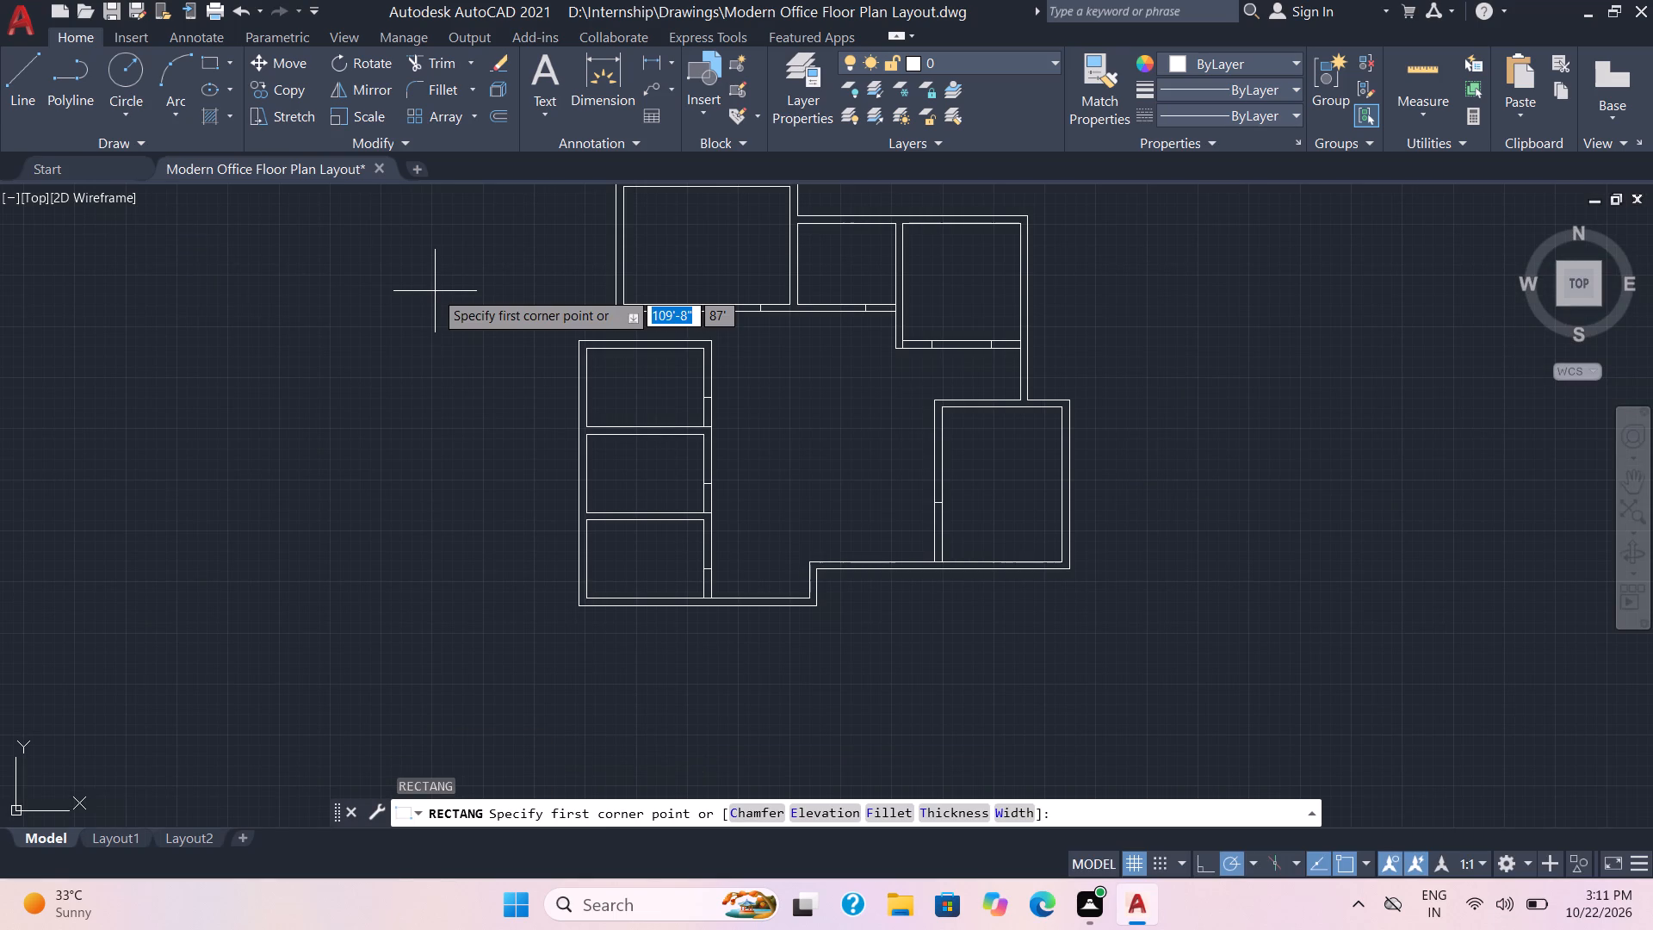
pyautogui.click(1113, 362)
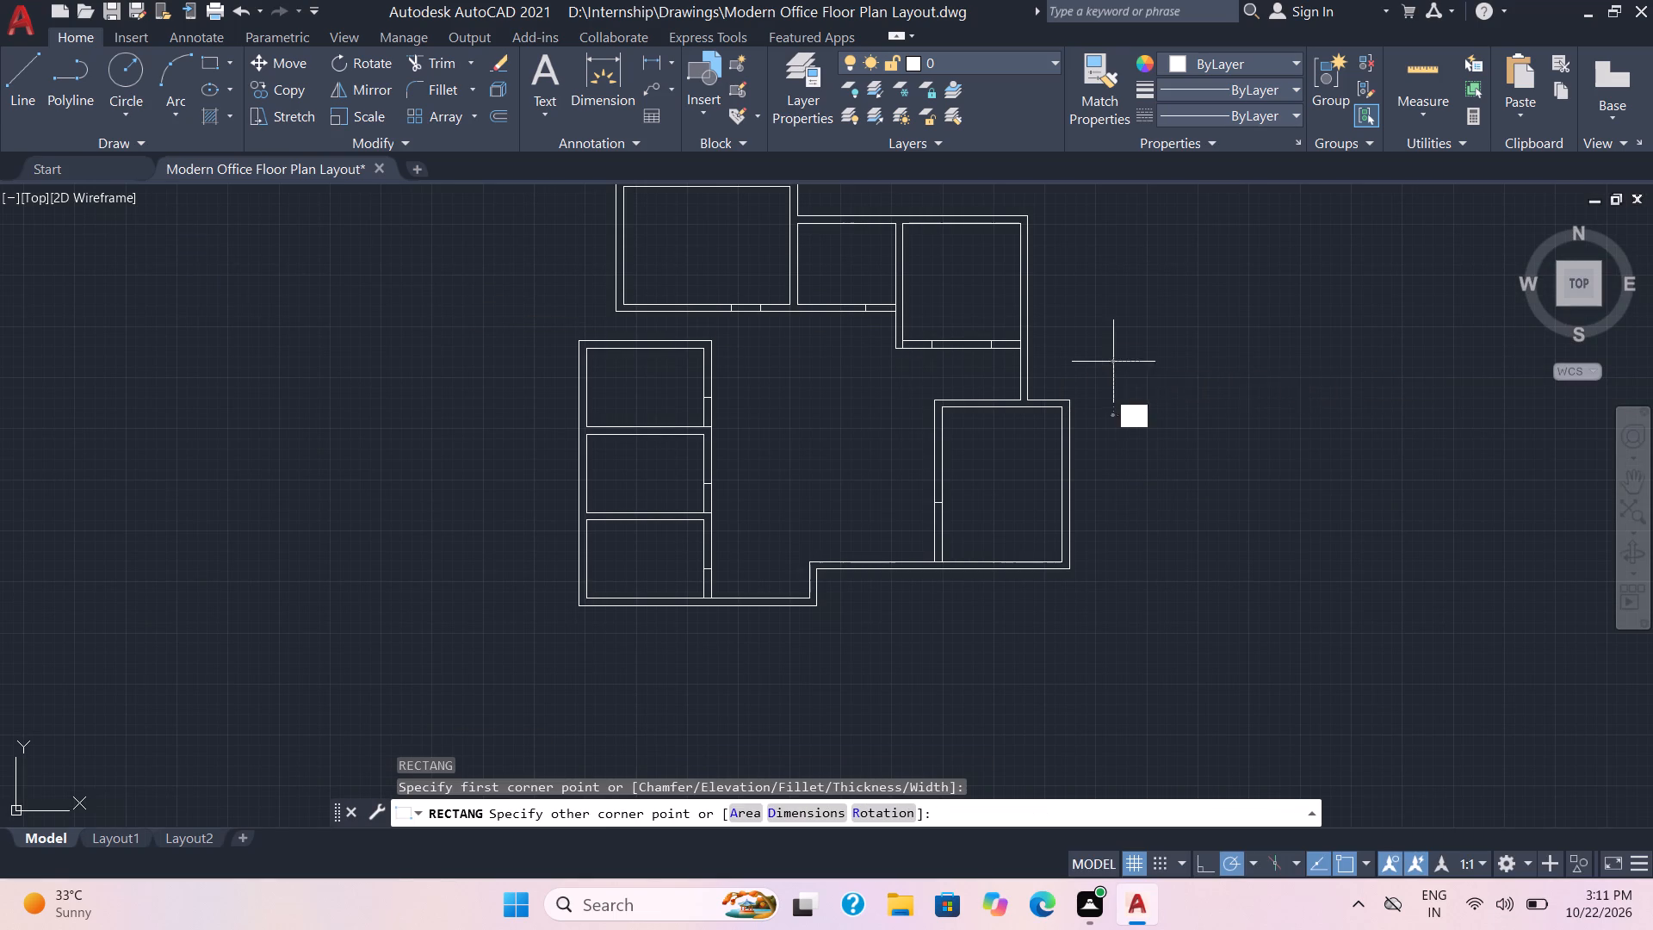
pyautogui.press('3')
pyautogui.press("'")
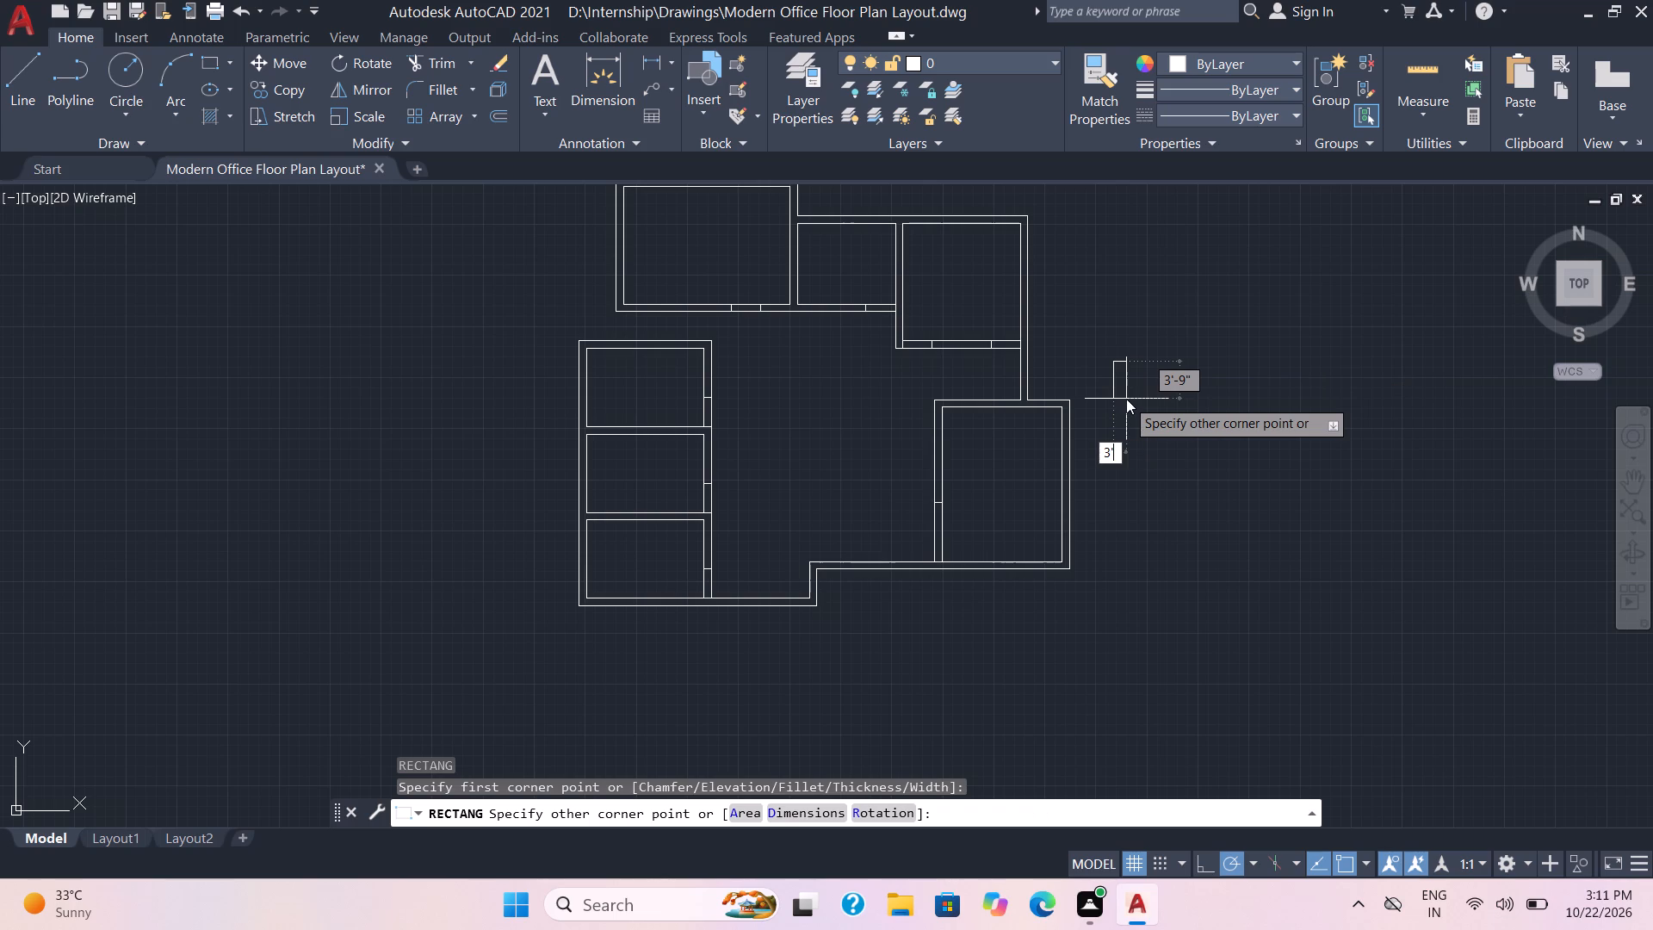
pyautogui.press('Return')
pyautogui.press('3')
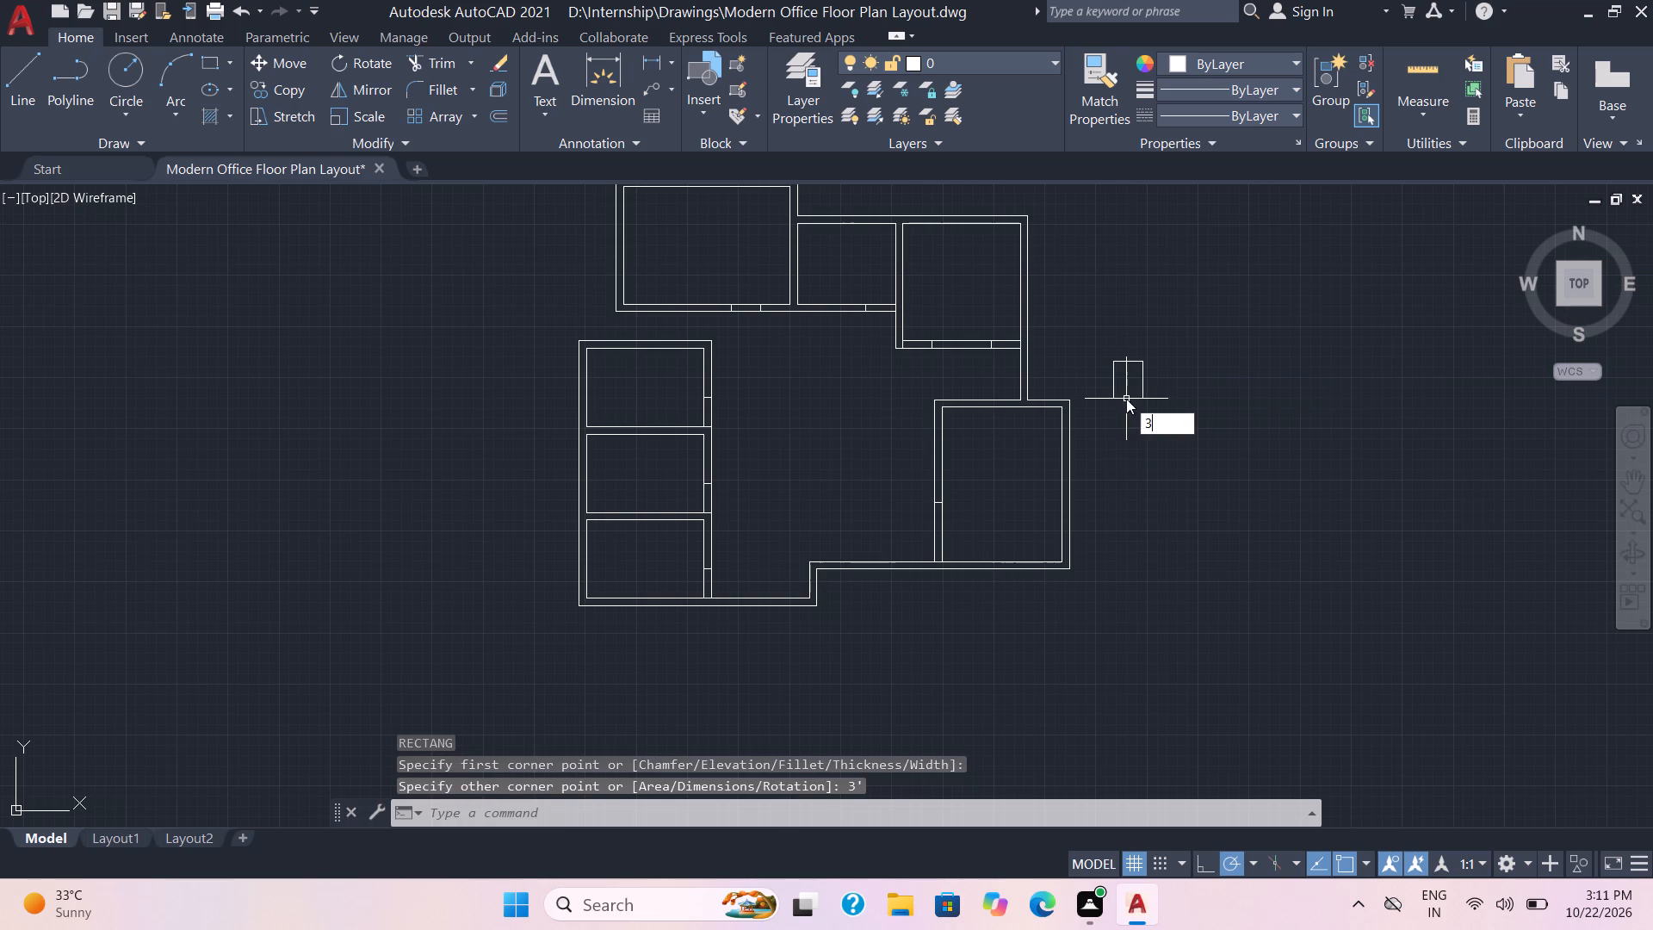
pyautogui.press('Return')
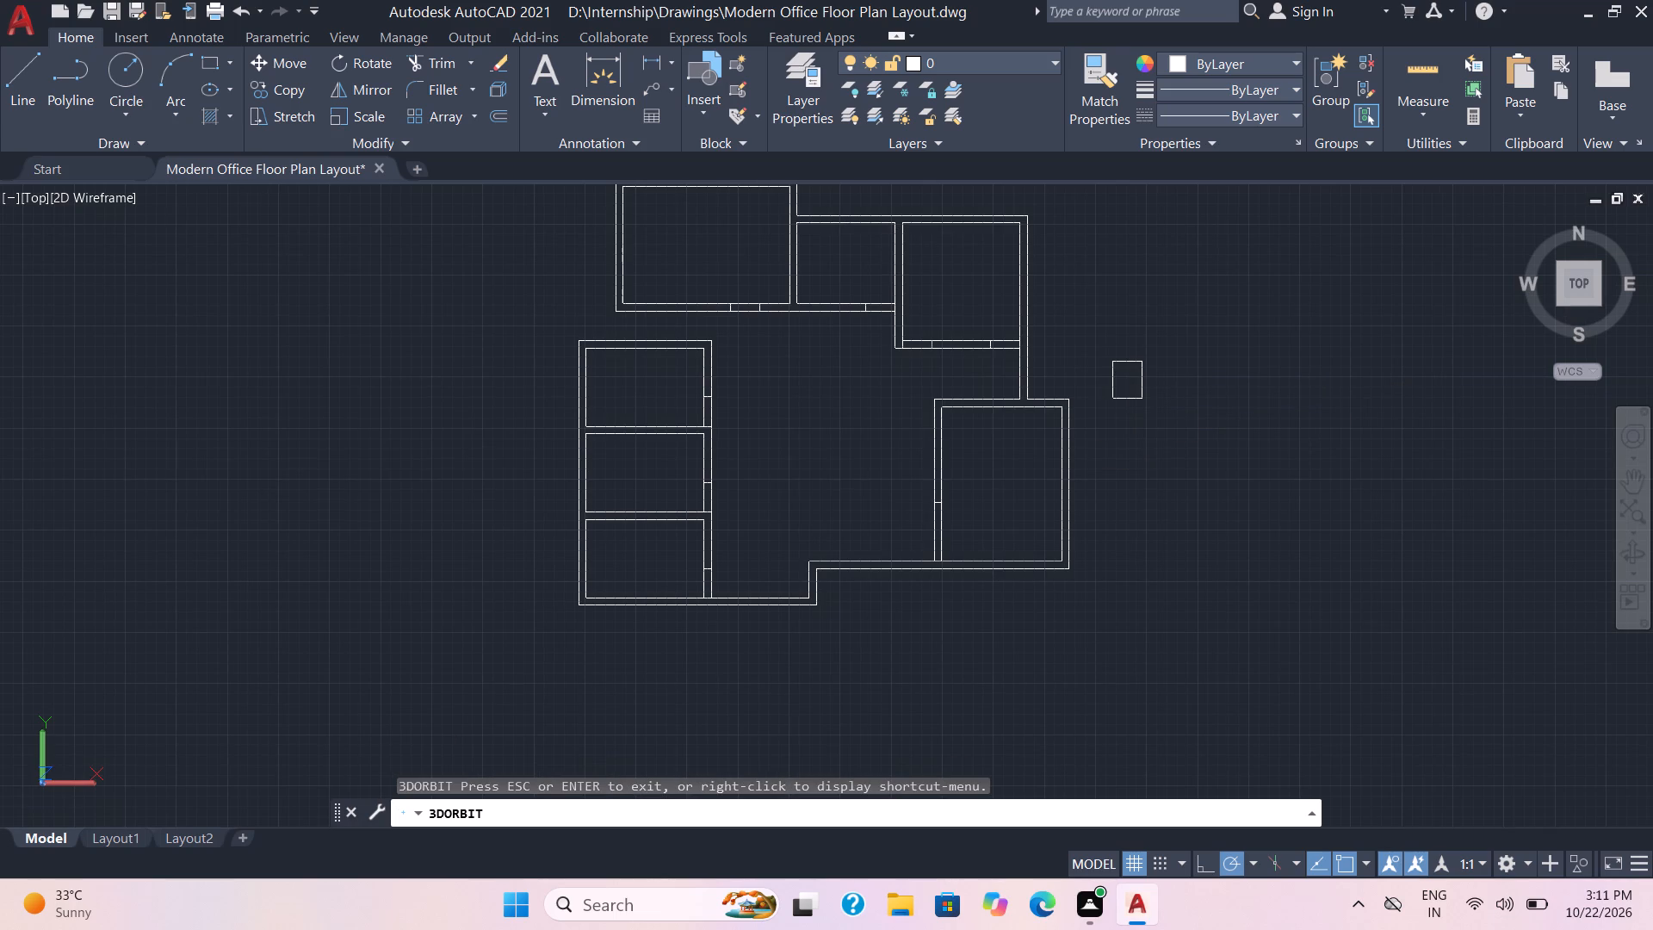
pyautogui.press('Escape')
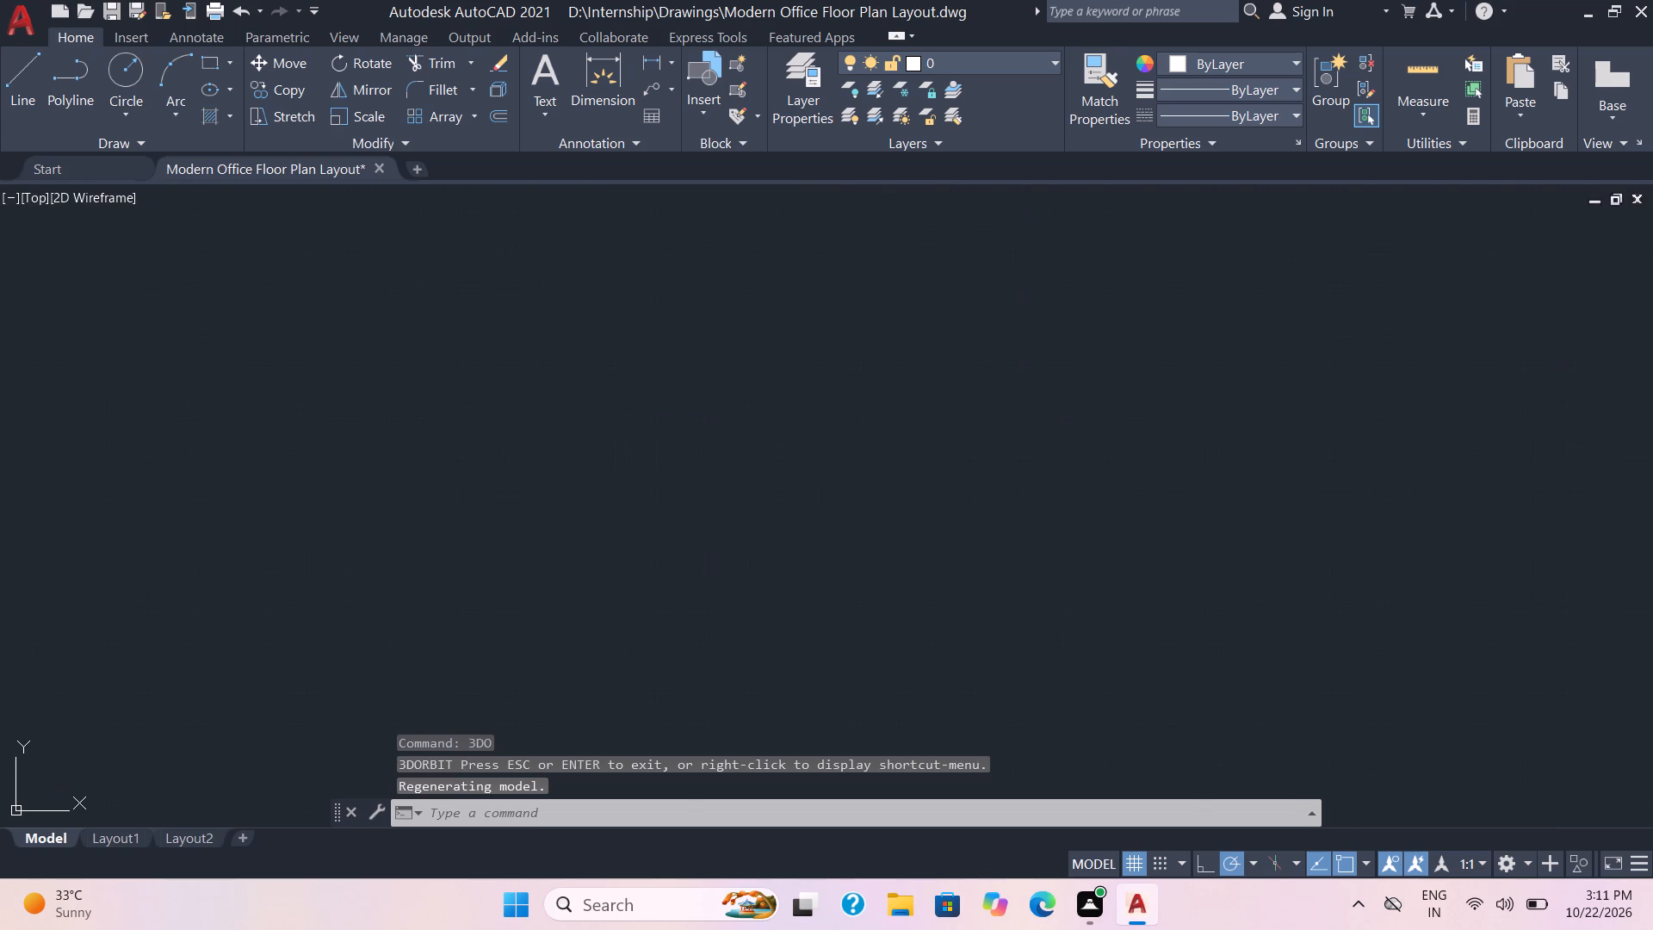
# Draw a rectangle by dimensions, 3' long and 3" wide, in the empty area east of the lower-right room.
pyautogui.write('rec')
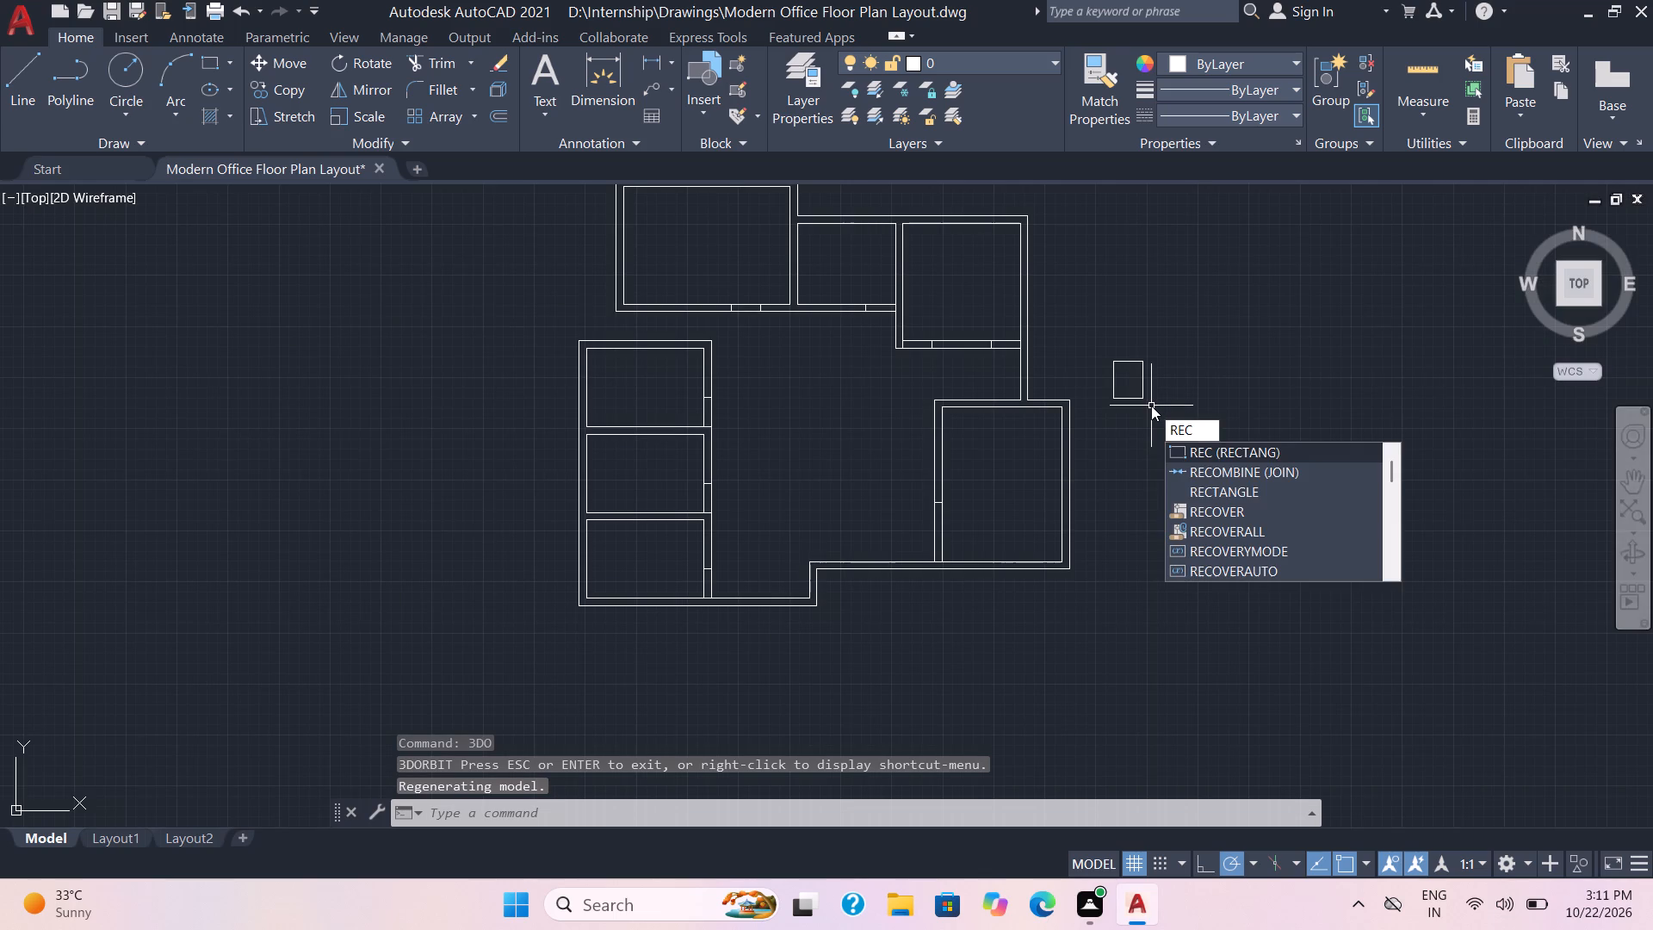
pyautogui.press('Return')
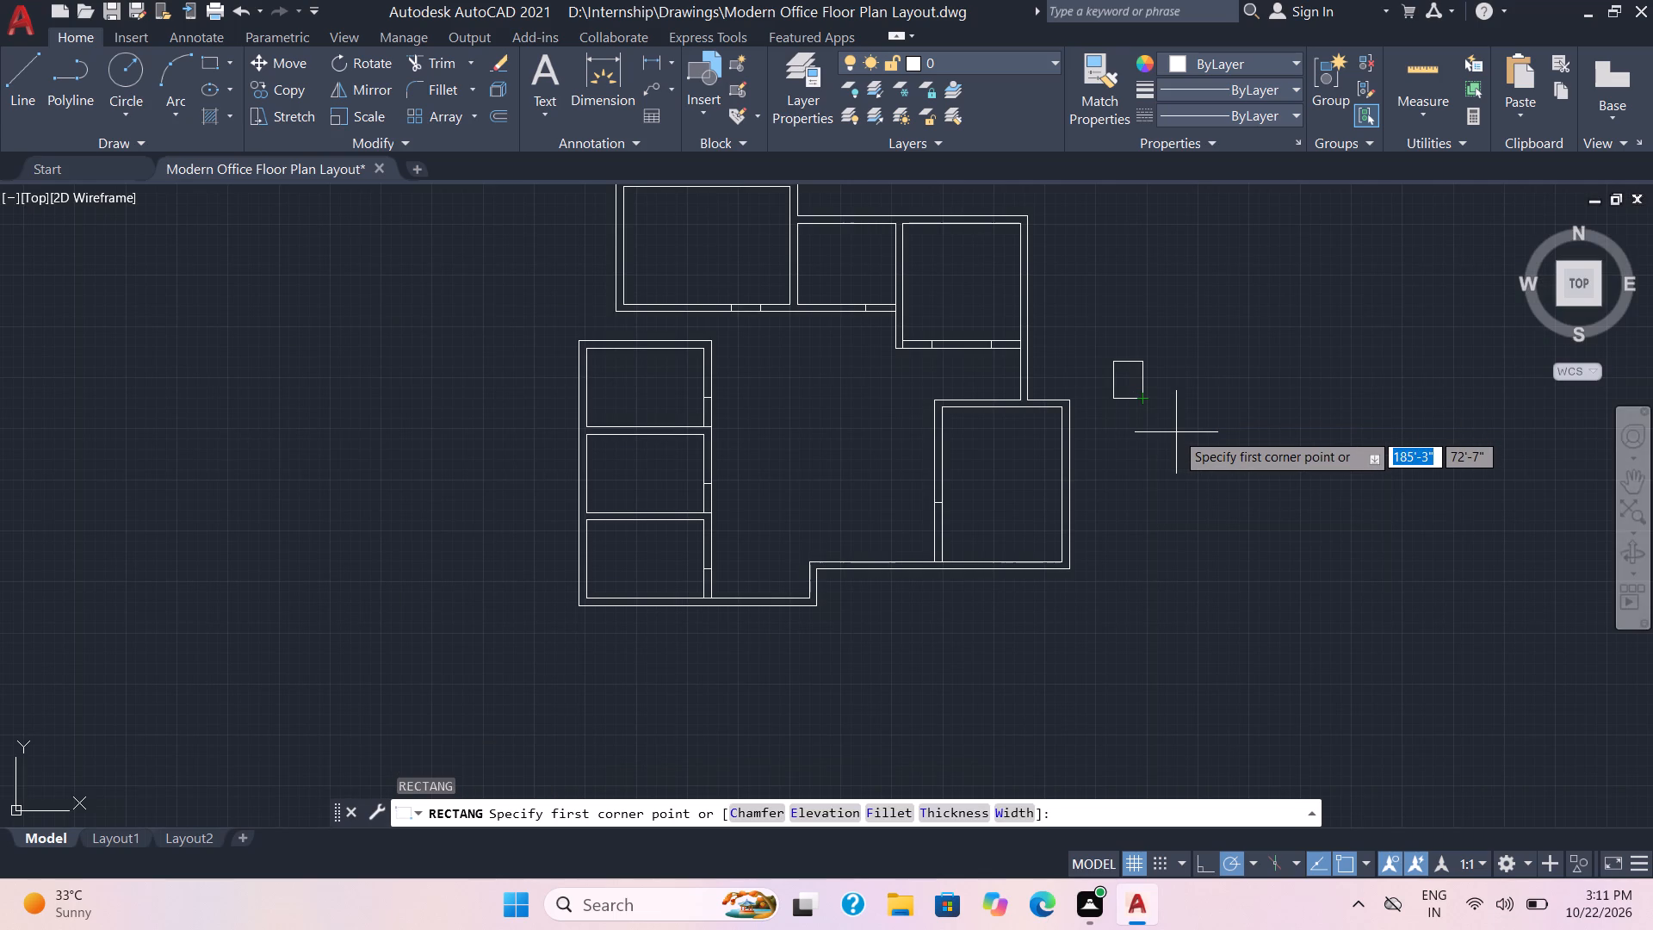
pyautogui.press('d')
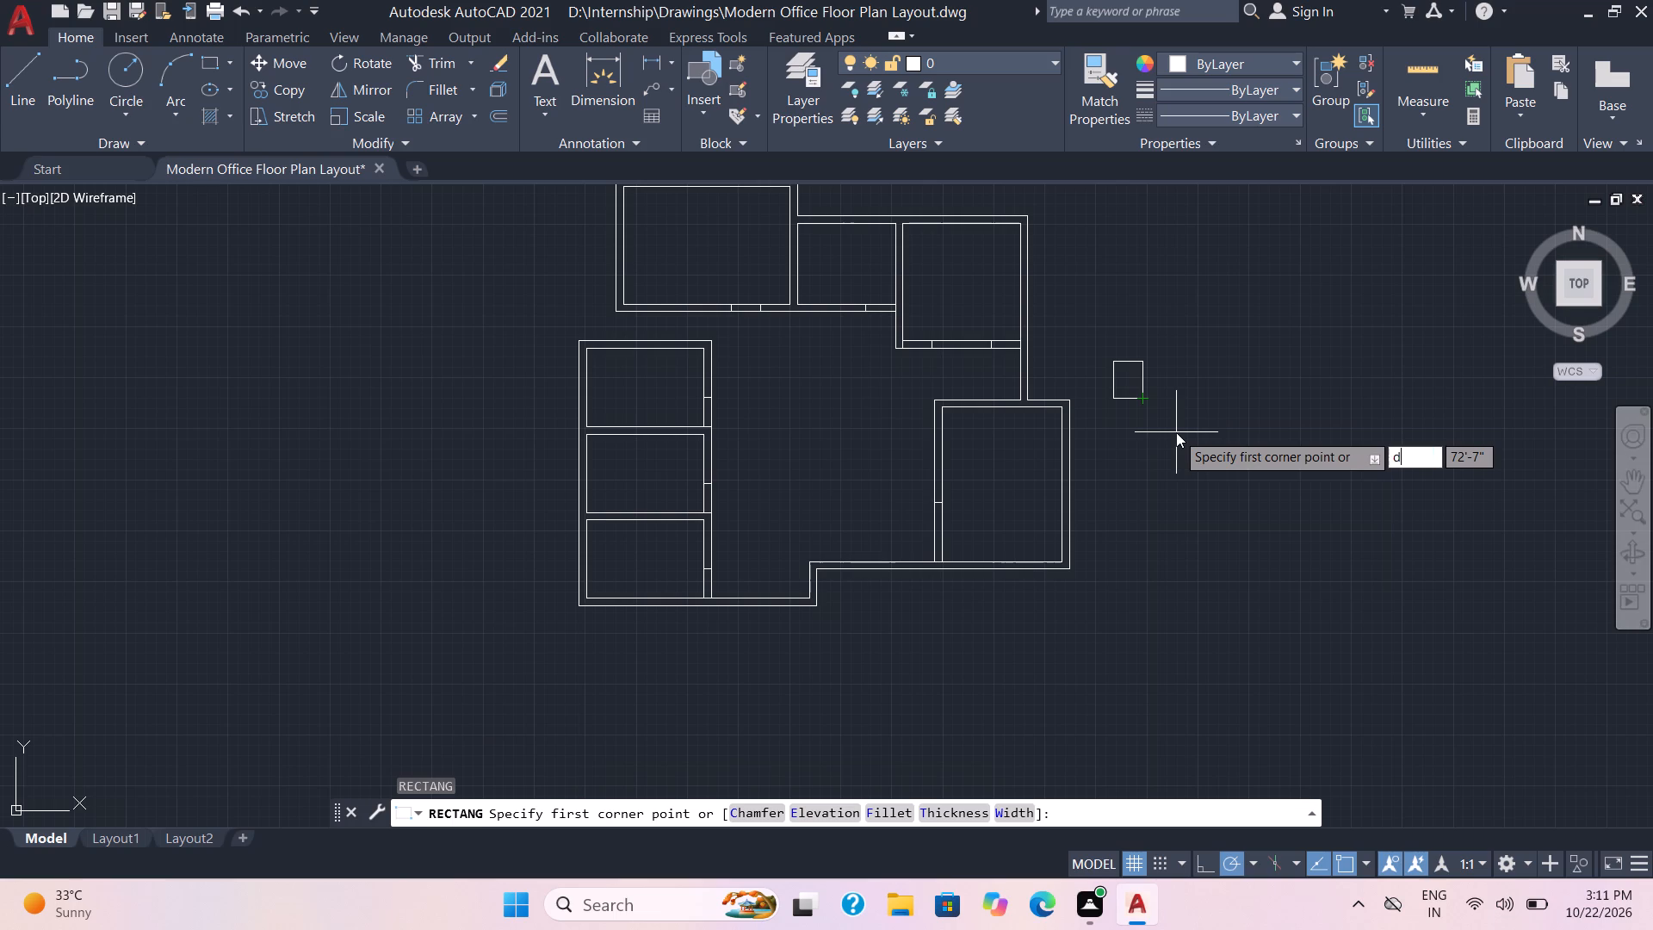
pyautogui.click(1176, 432)
pyautogui.press('d')
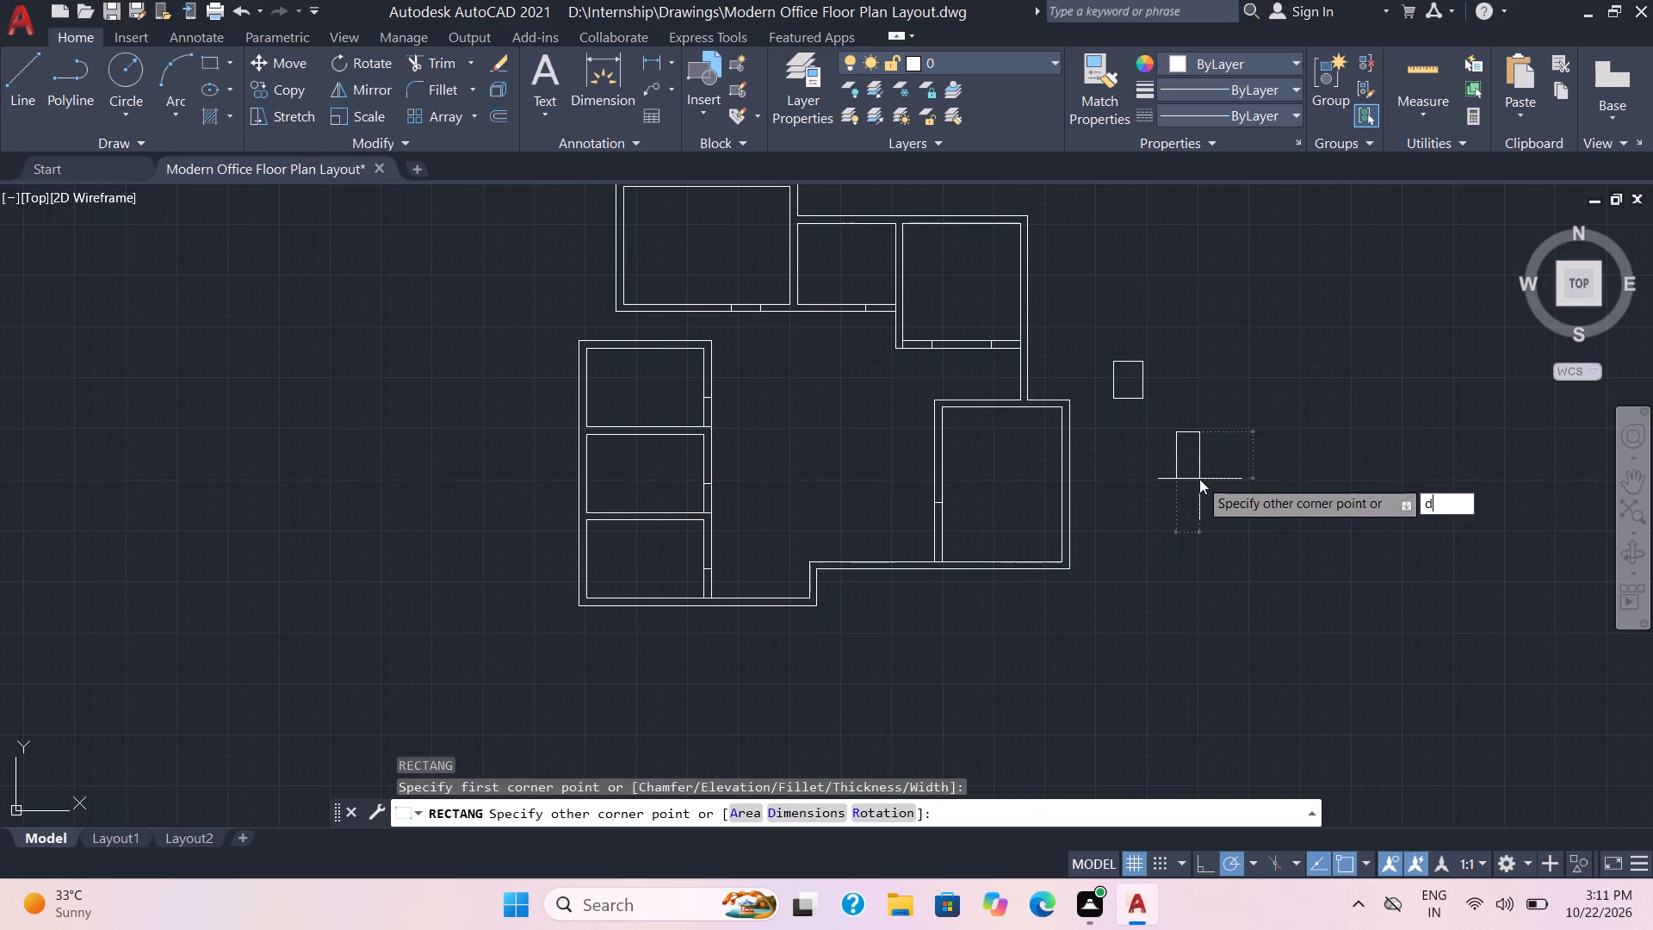
pyautogui.press('Return')
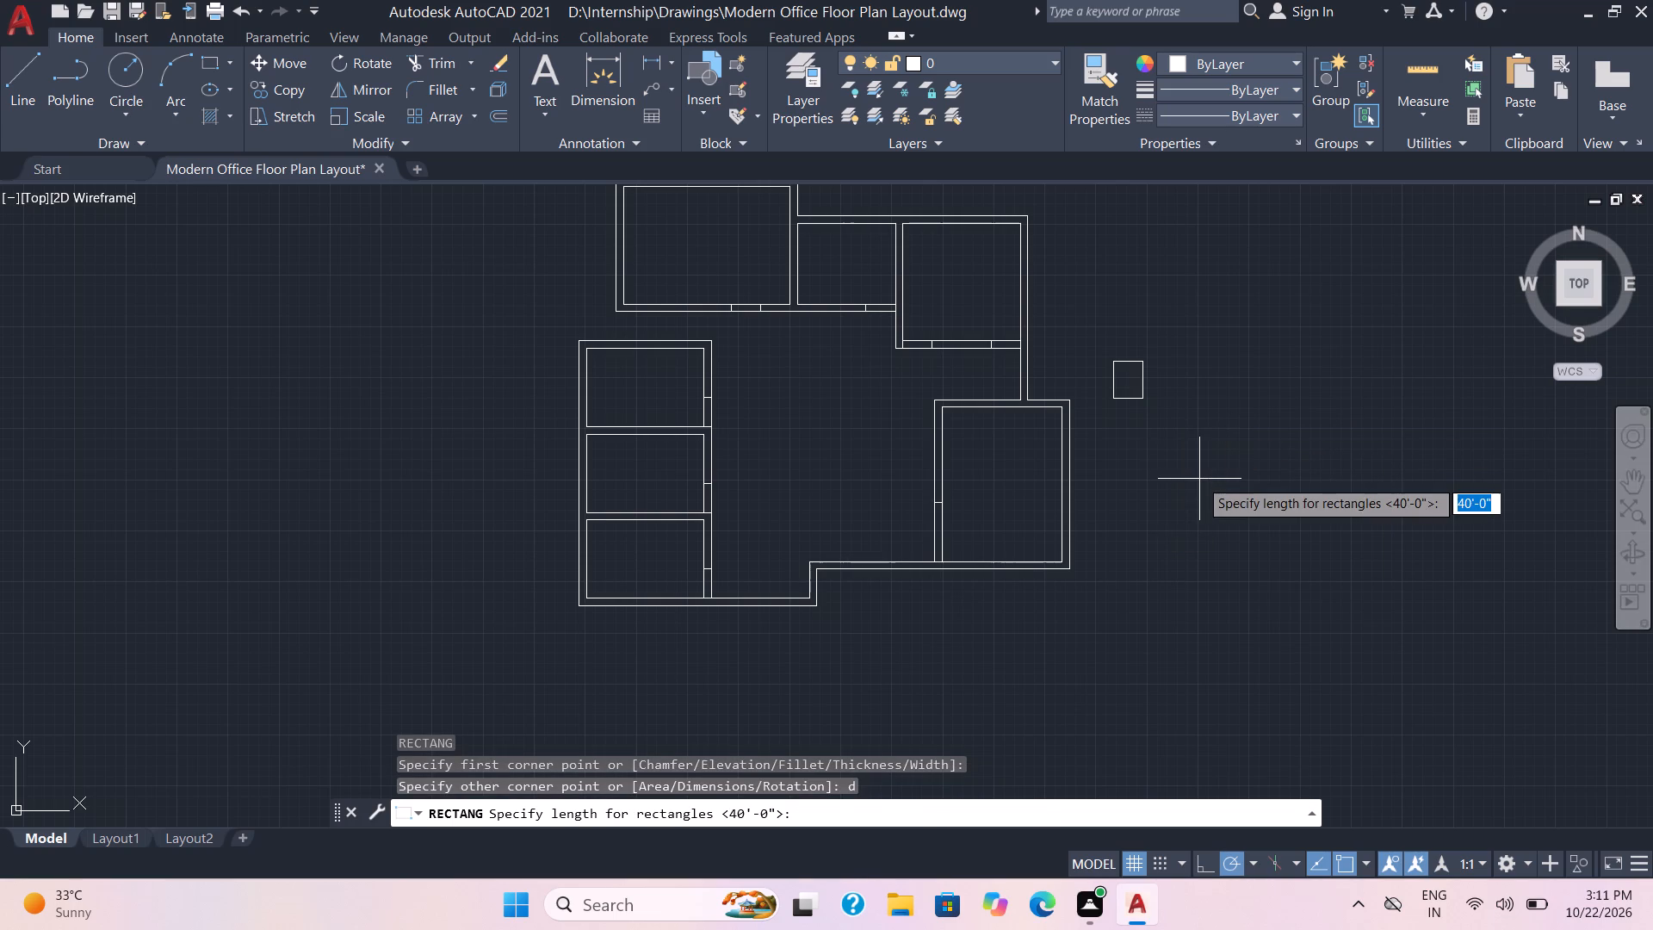
pyautogui.write("3'")
pyautogui.press('Return')
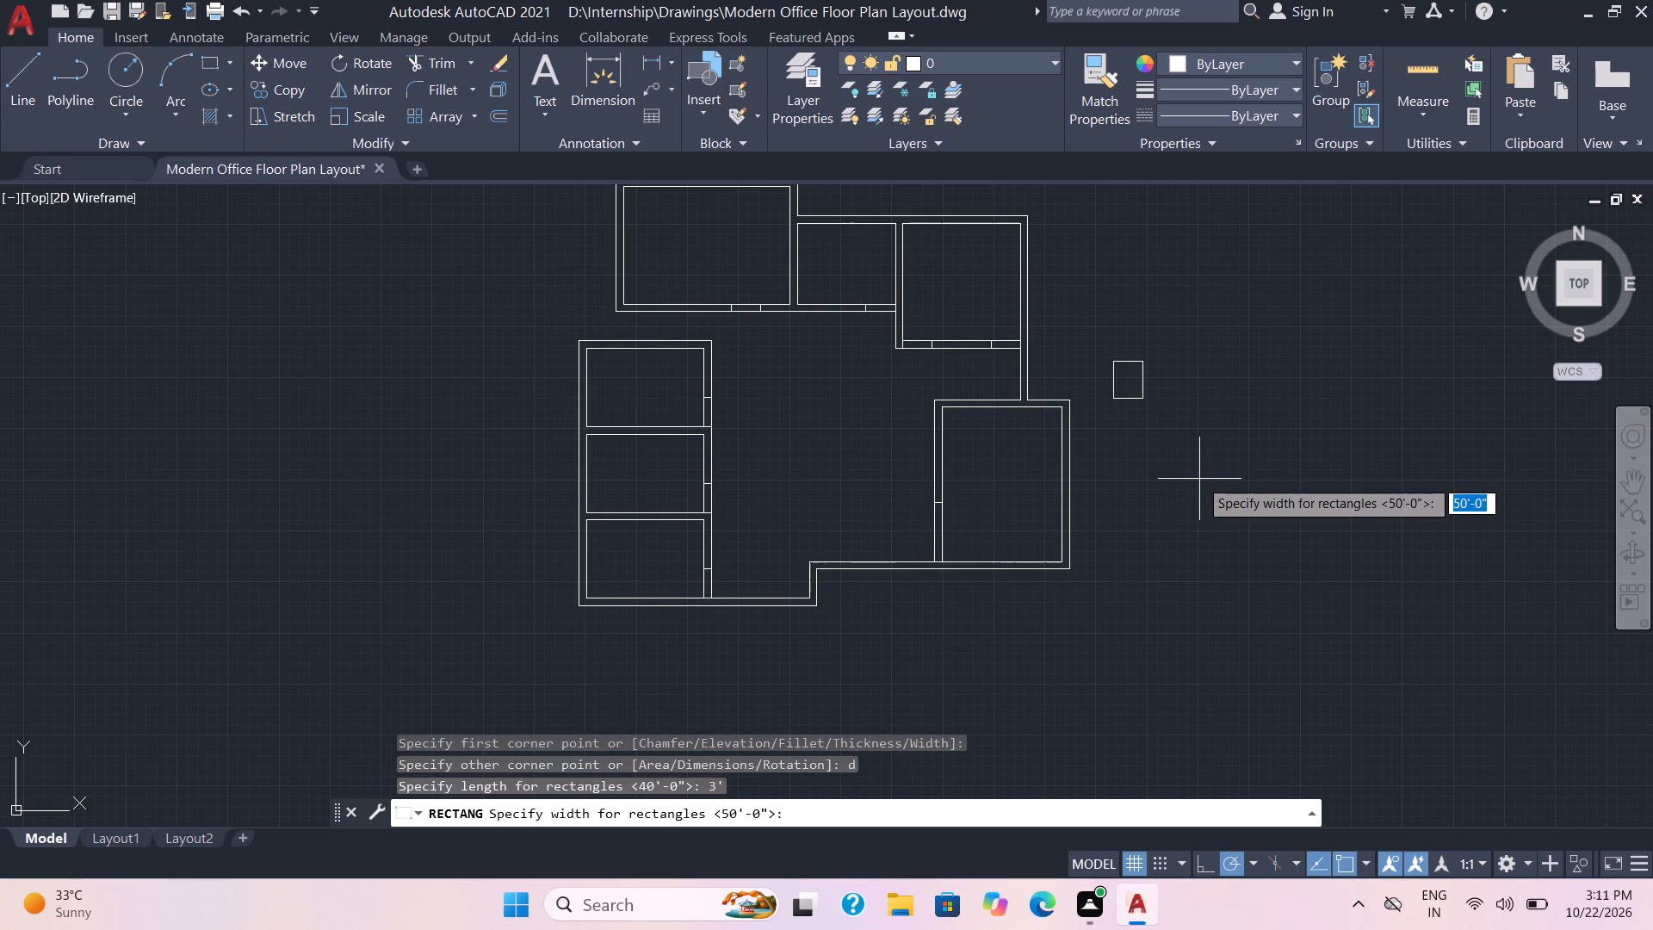
pyautogui.press('3')
pyautogui.press('Return')
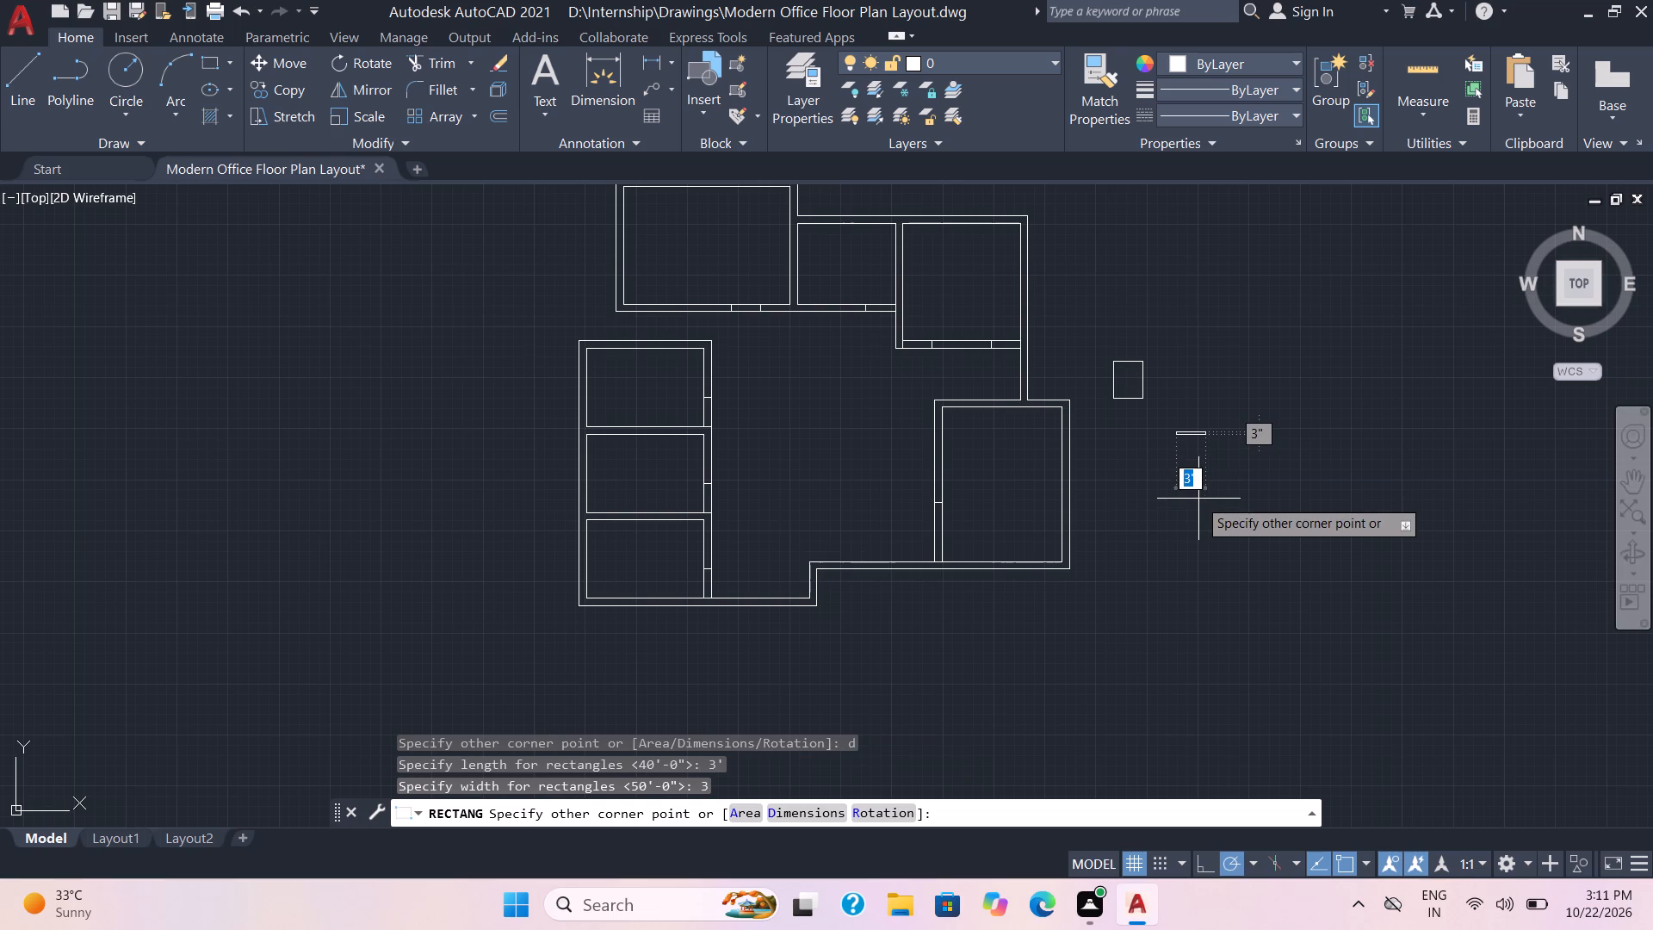
pyautogui.click(1192, 499)
# Delete the larger stray rectangle beside the plan, keeping the thin 3' by 3" one.
pyautogui.click(1144, 432)
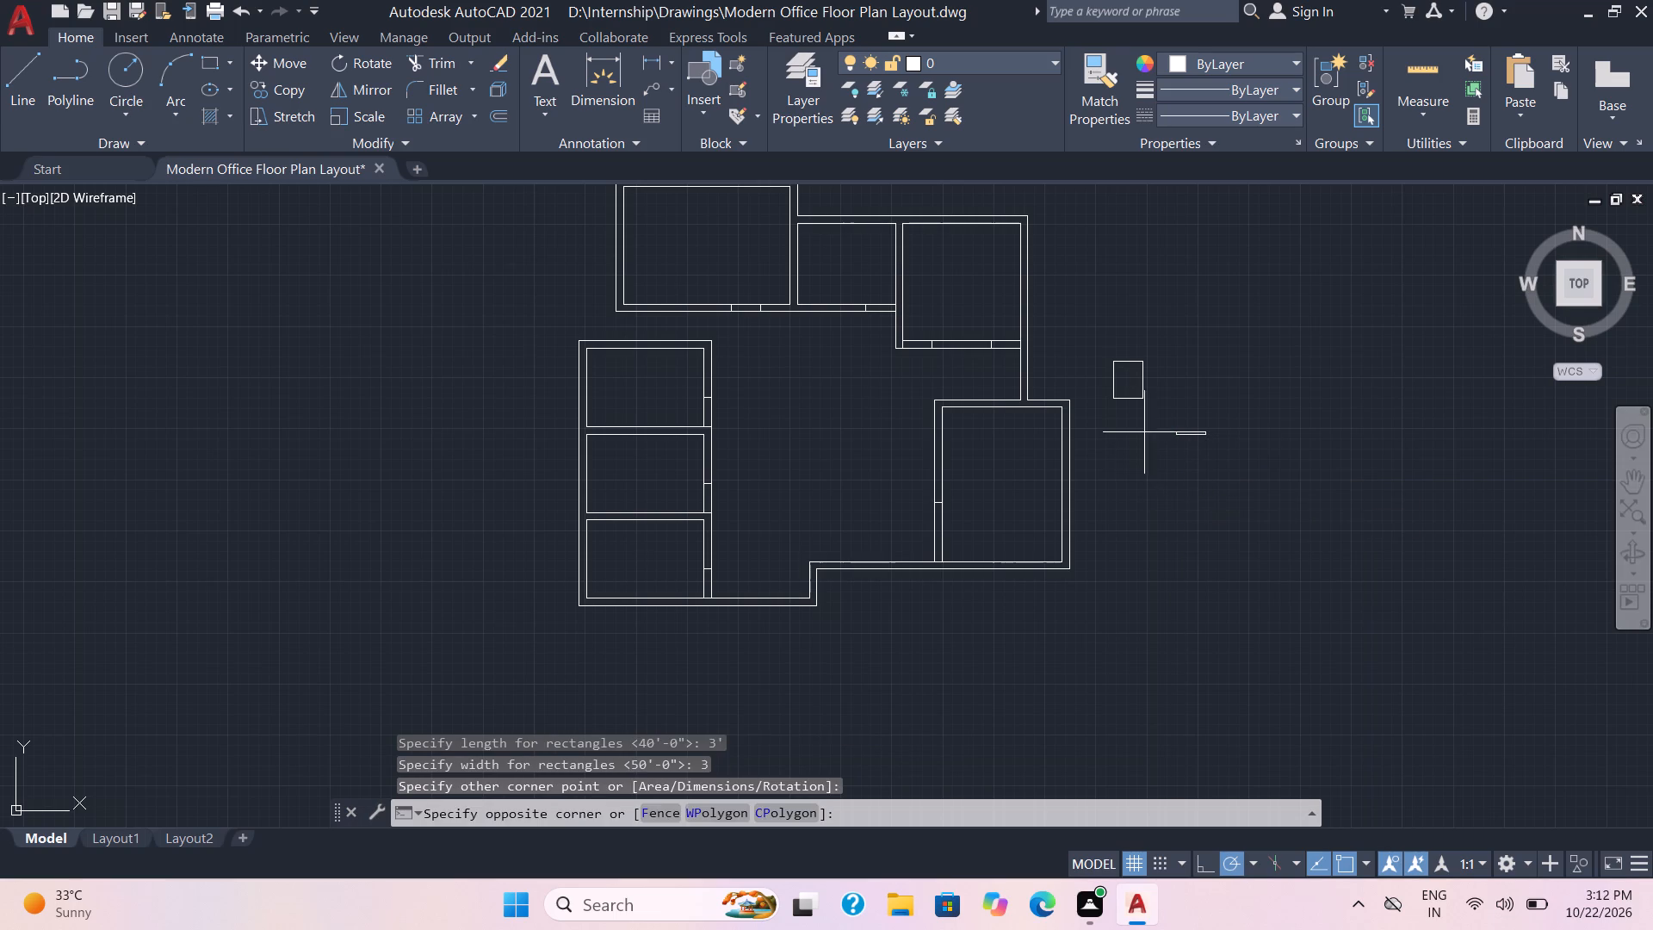
pyautogui.click(1124, 325)
pyautogui.press('Delete')
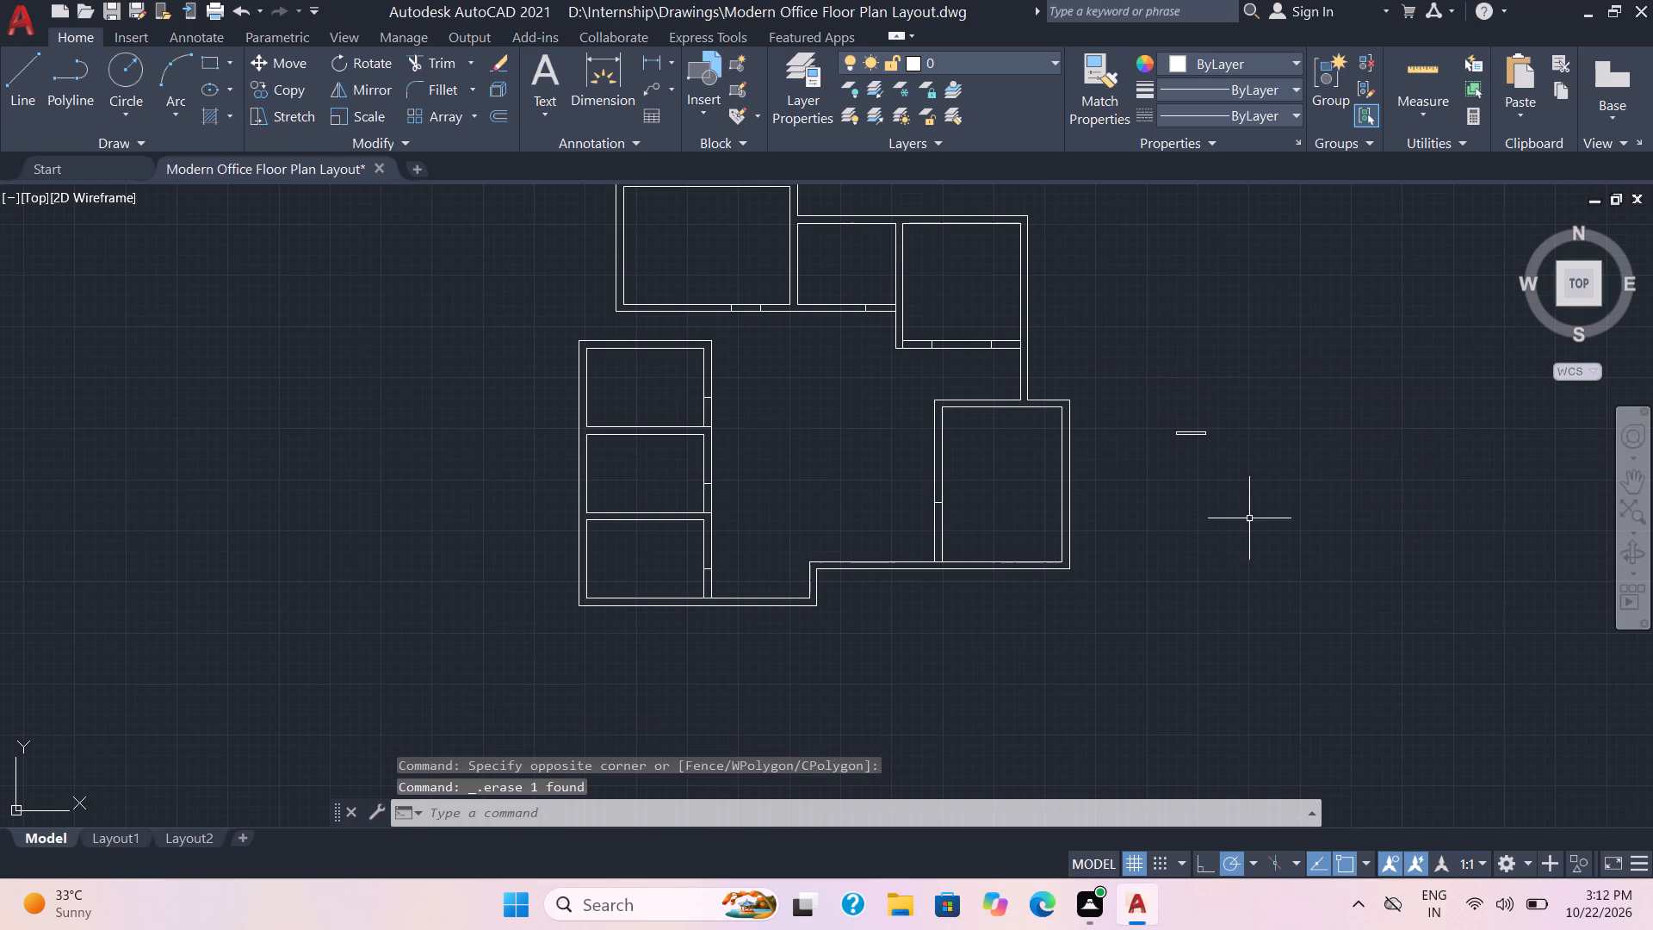
# Copy the 3' by 3" rectangle from its lower-right corner to the lower-right inside corner of the bottom-left room.
pyautogui.click(1239, 487)
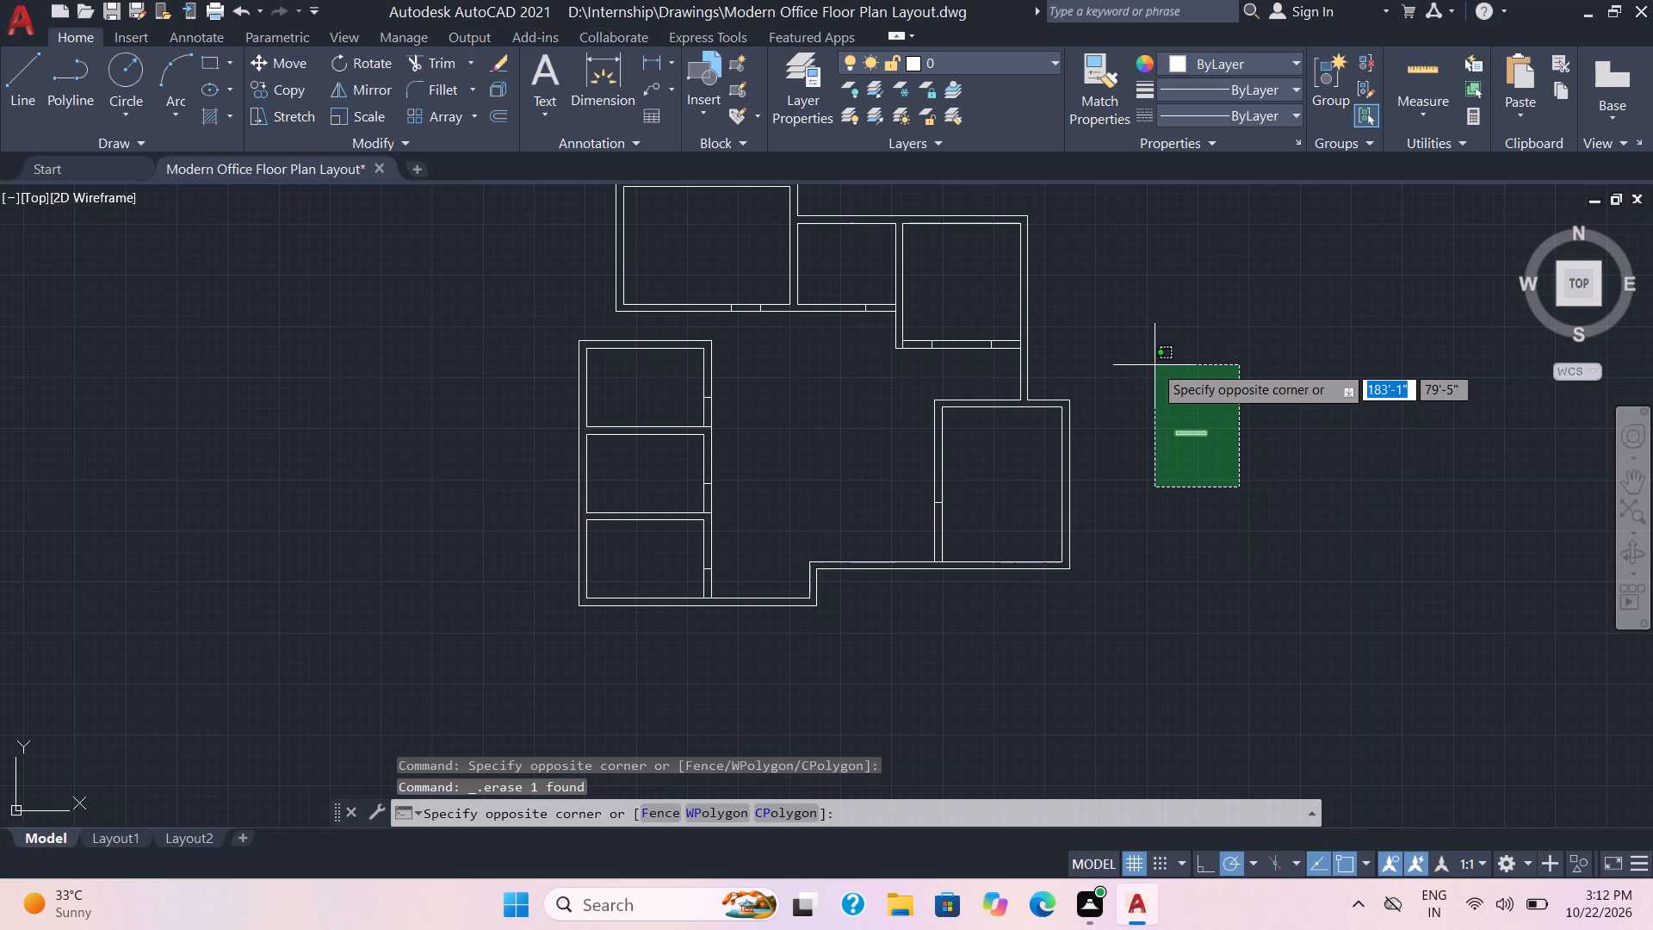
pyautogui.click(1155, 365)
pyautogui.write('co')
pyautogui.press('Return')
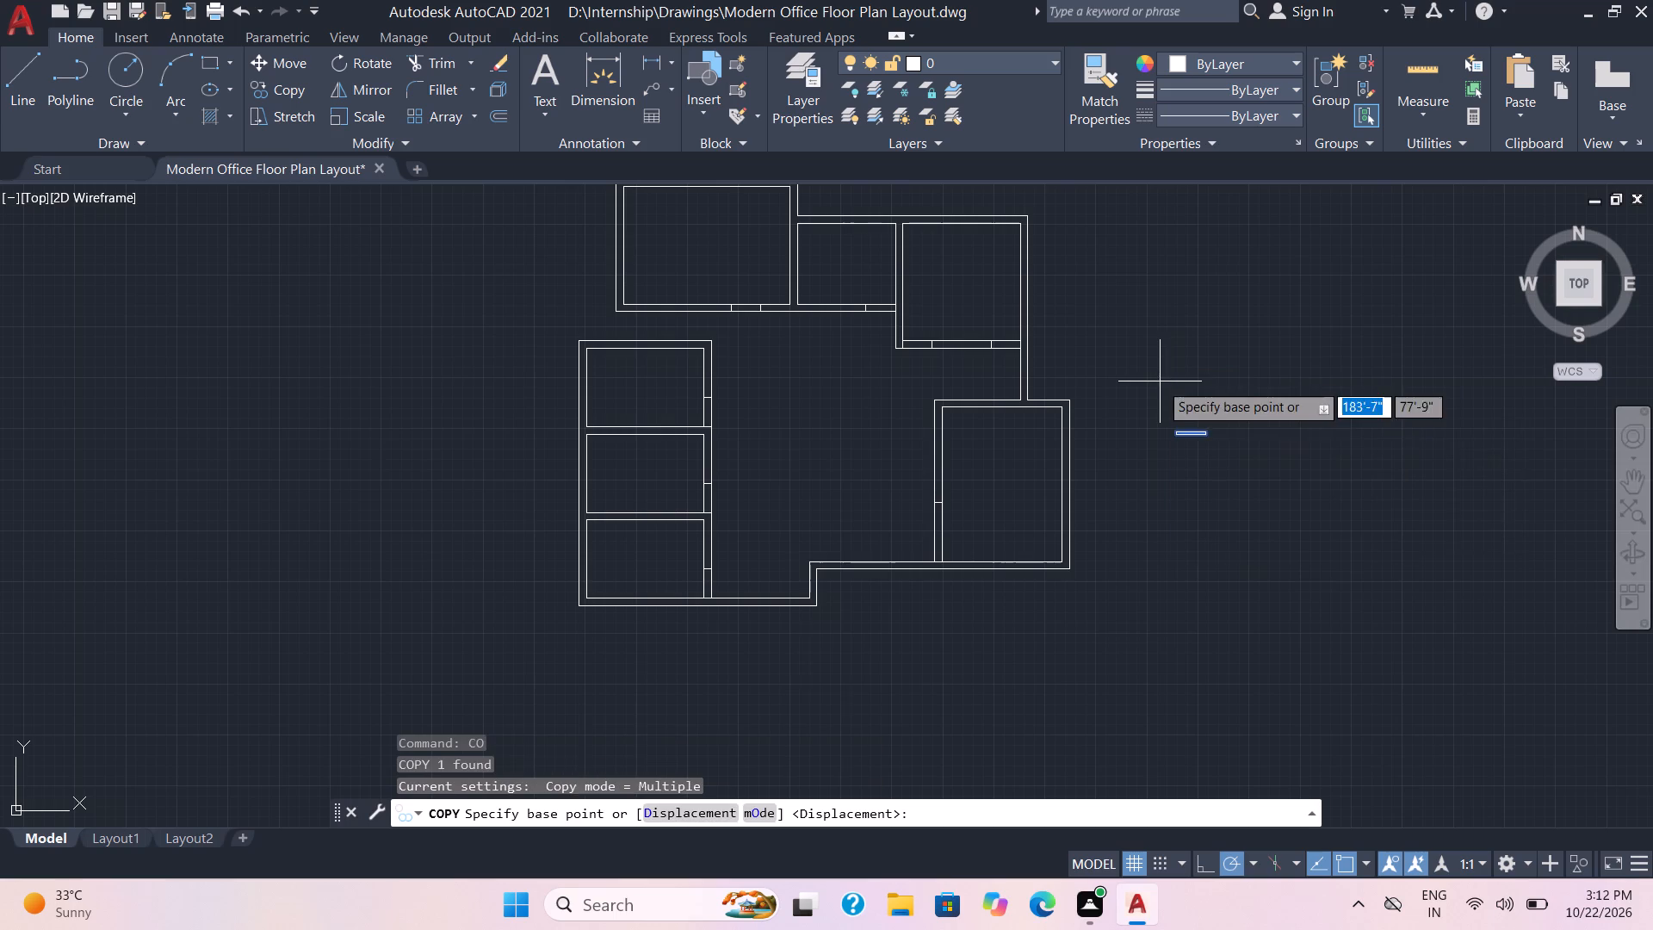
pyautogui.scroll(2, 1191, 417)
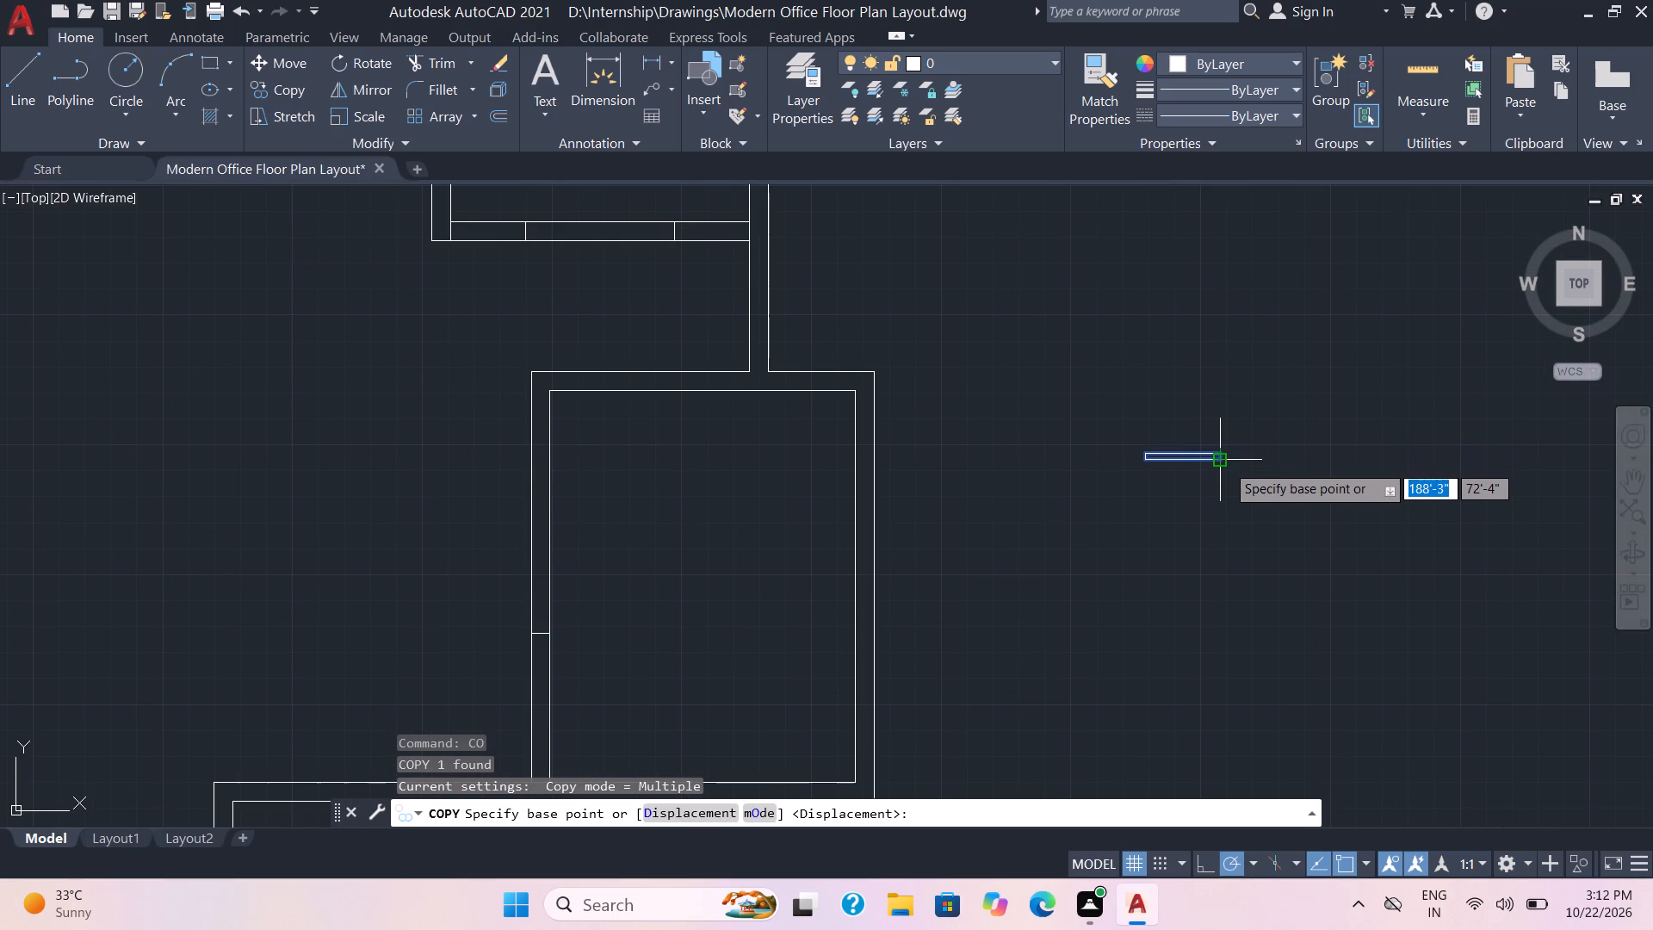
pyautogui.click(1226, 464)
pyautogui.scroll(-1, 866, 641)
pyautogui.moveTo(350, 644); pyautogui.dragTo(604, 469, button='middle')
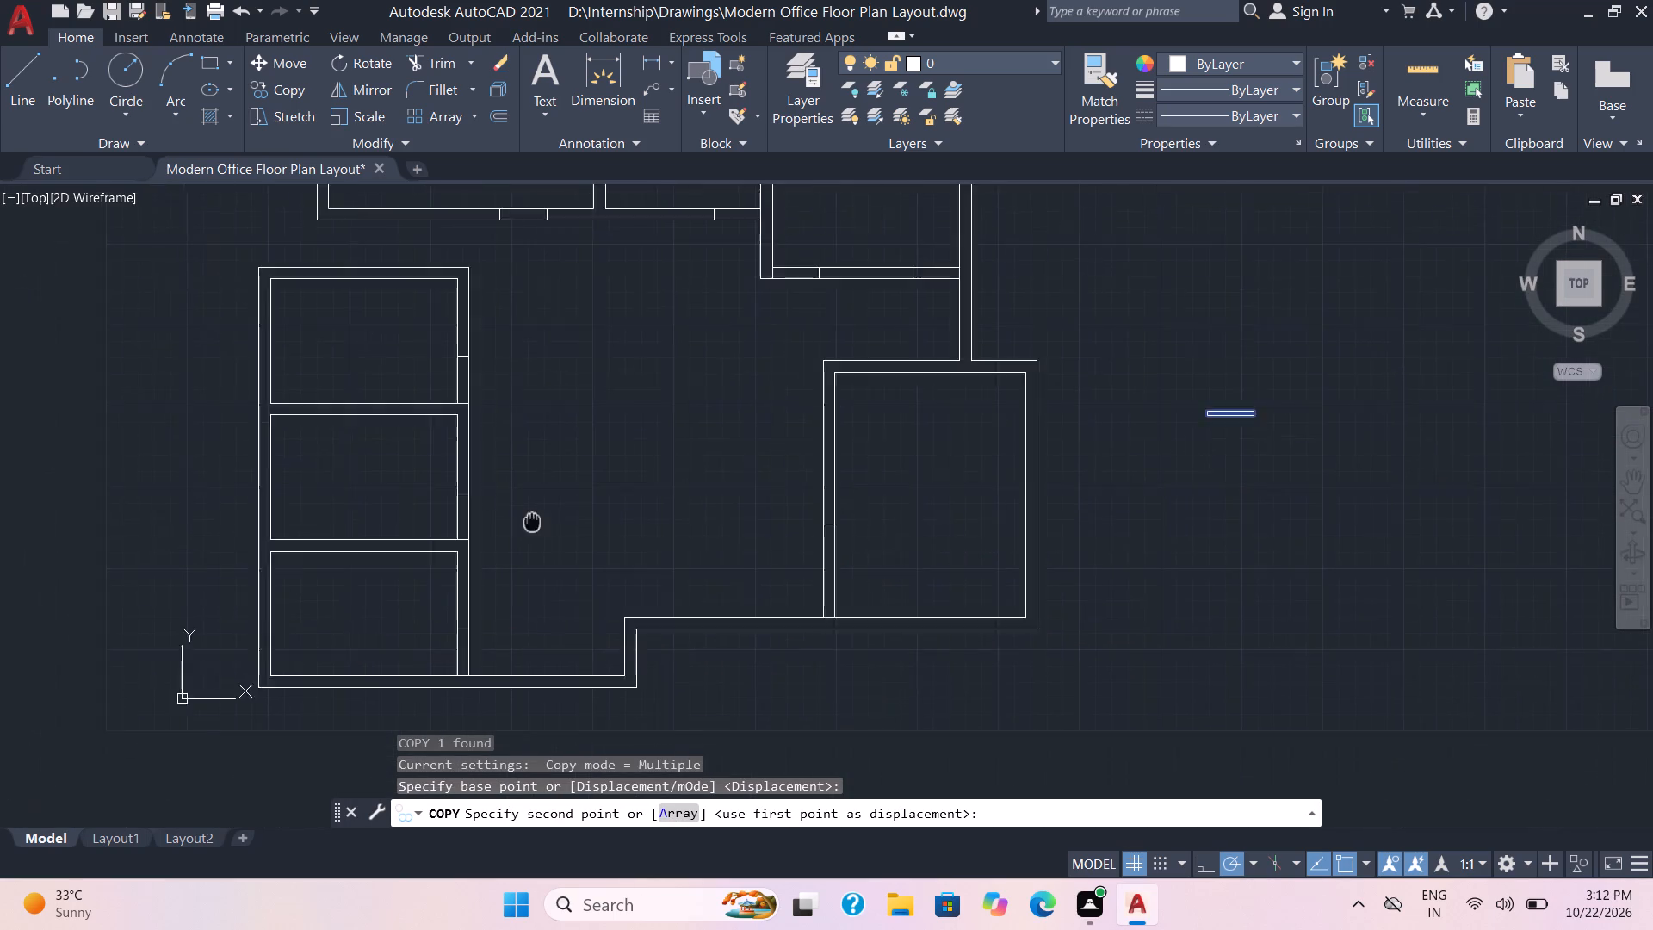
pyautogui.moveTo(604, 469); pyautogui.dragTo(639, 431, button='middle')
pyautogui.scroll(1, 523, 560)
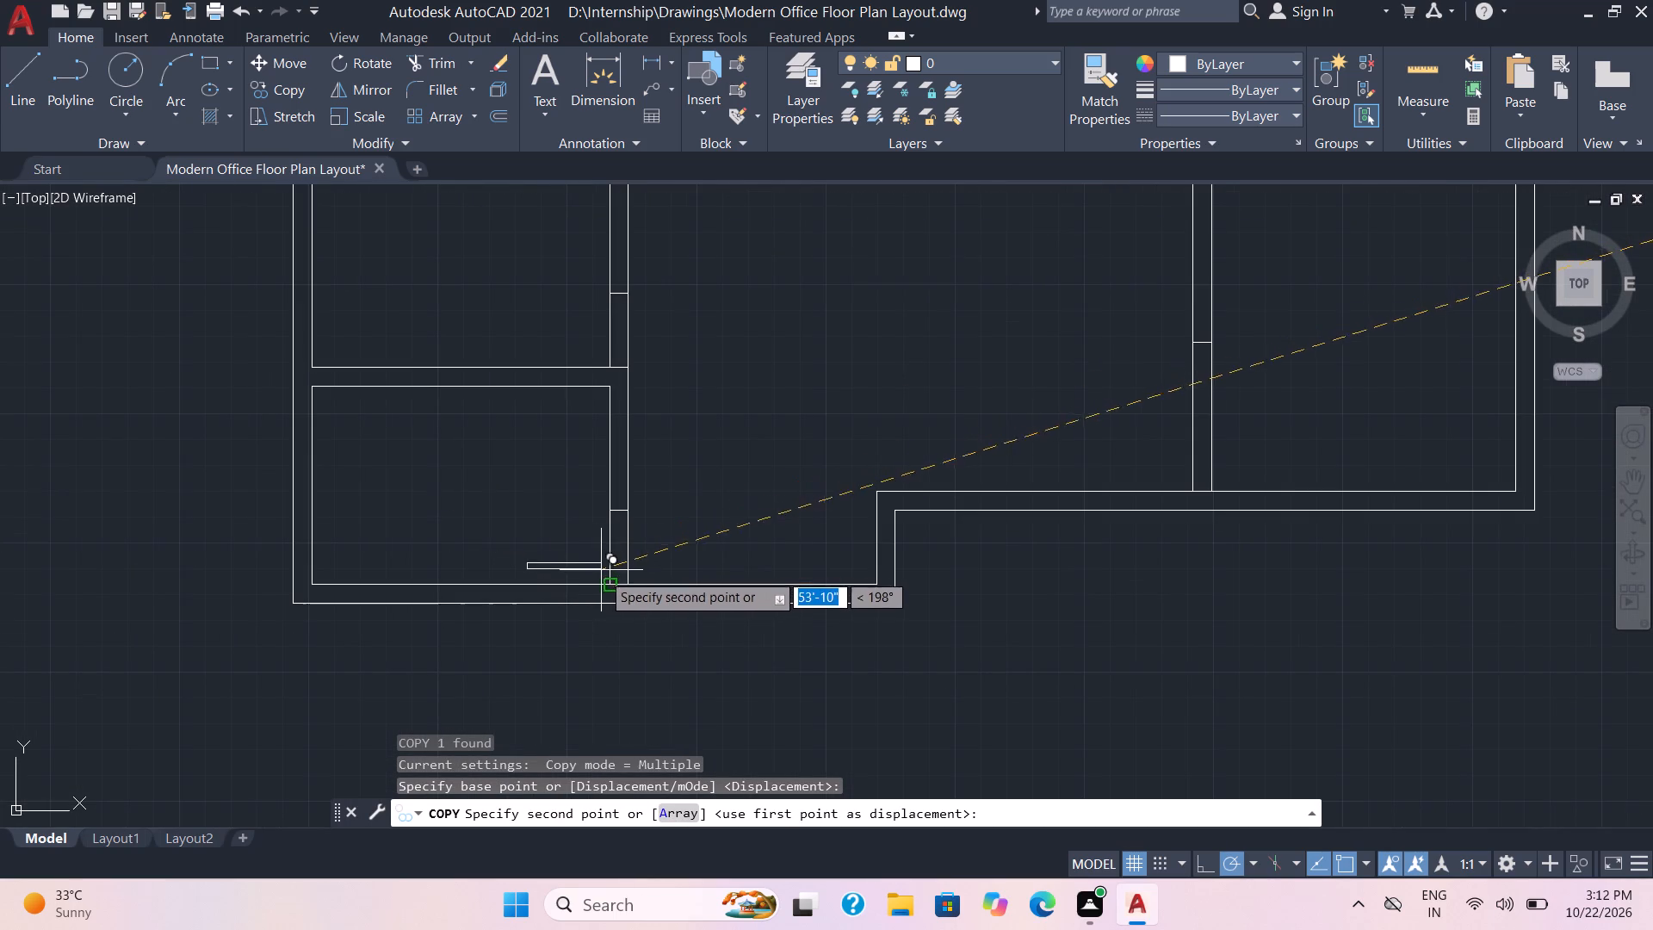
pyautogui.scroll(3, 611, 582)
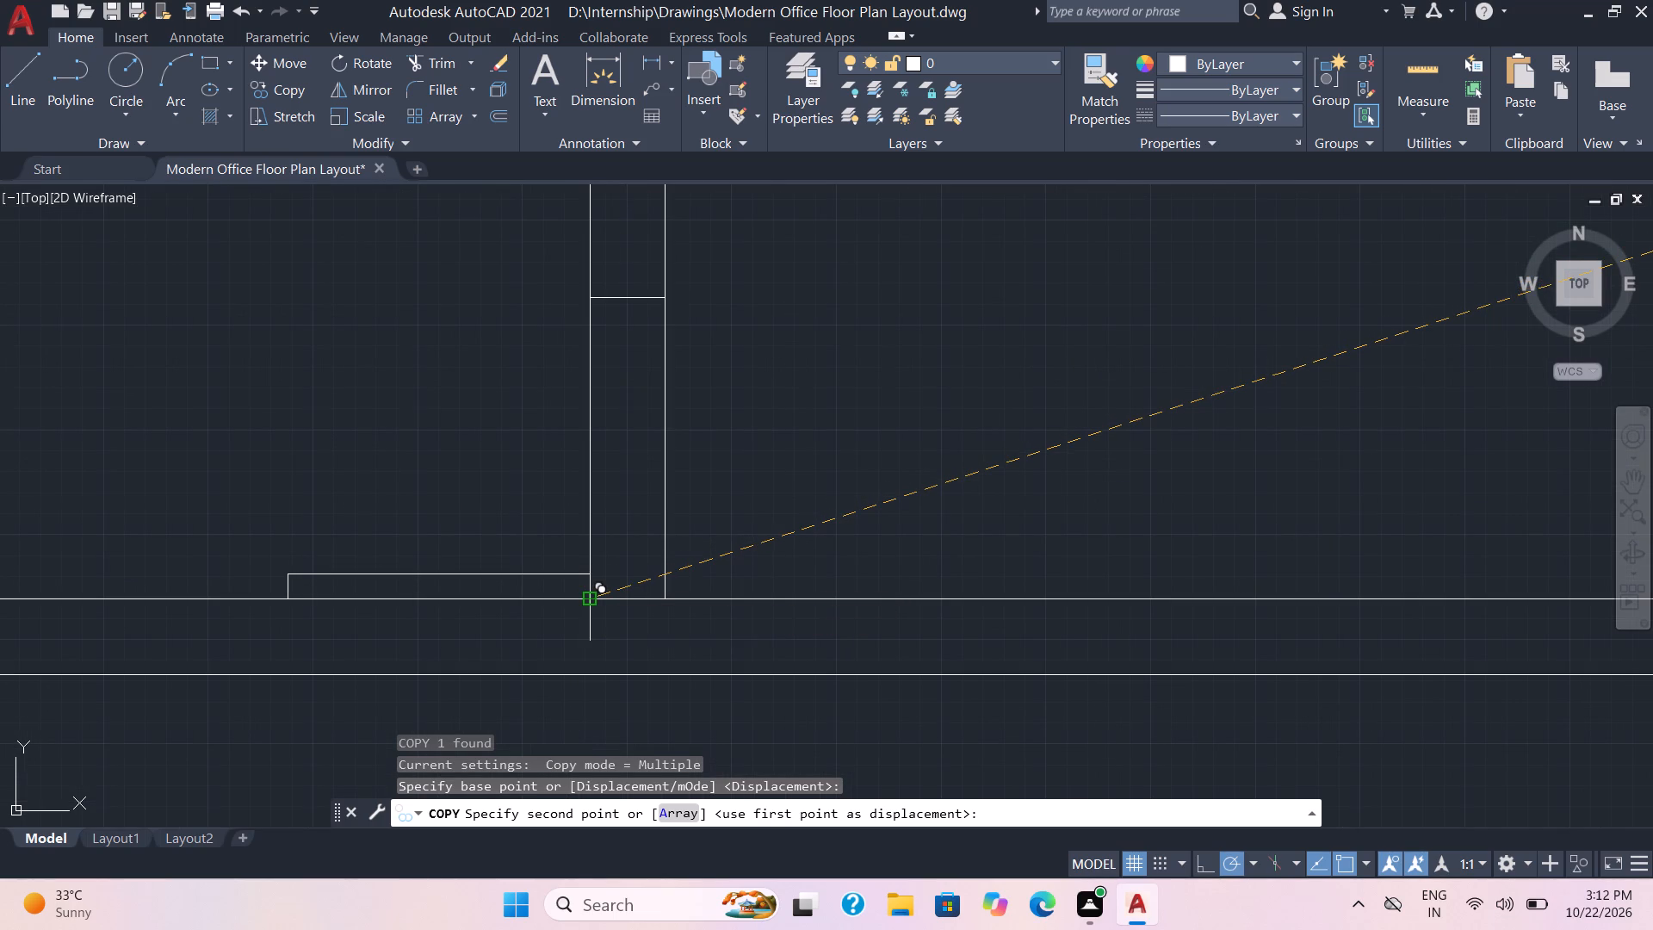
pyautogui.click(591, 597)
# Place two more copies of the rectangle at the lower-right inside corners of the middle and top rooms in the left column.
pyautogui.scroll(-2, 585, 533)
pyautogui.moveTo(557, 416); pyautogui.dragTo(573, 471, button='middle')
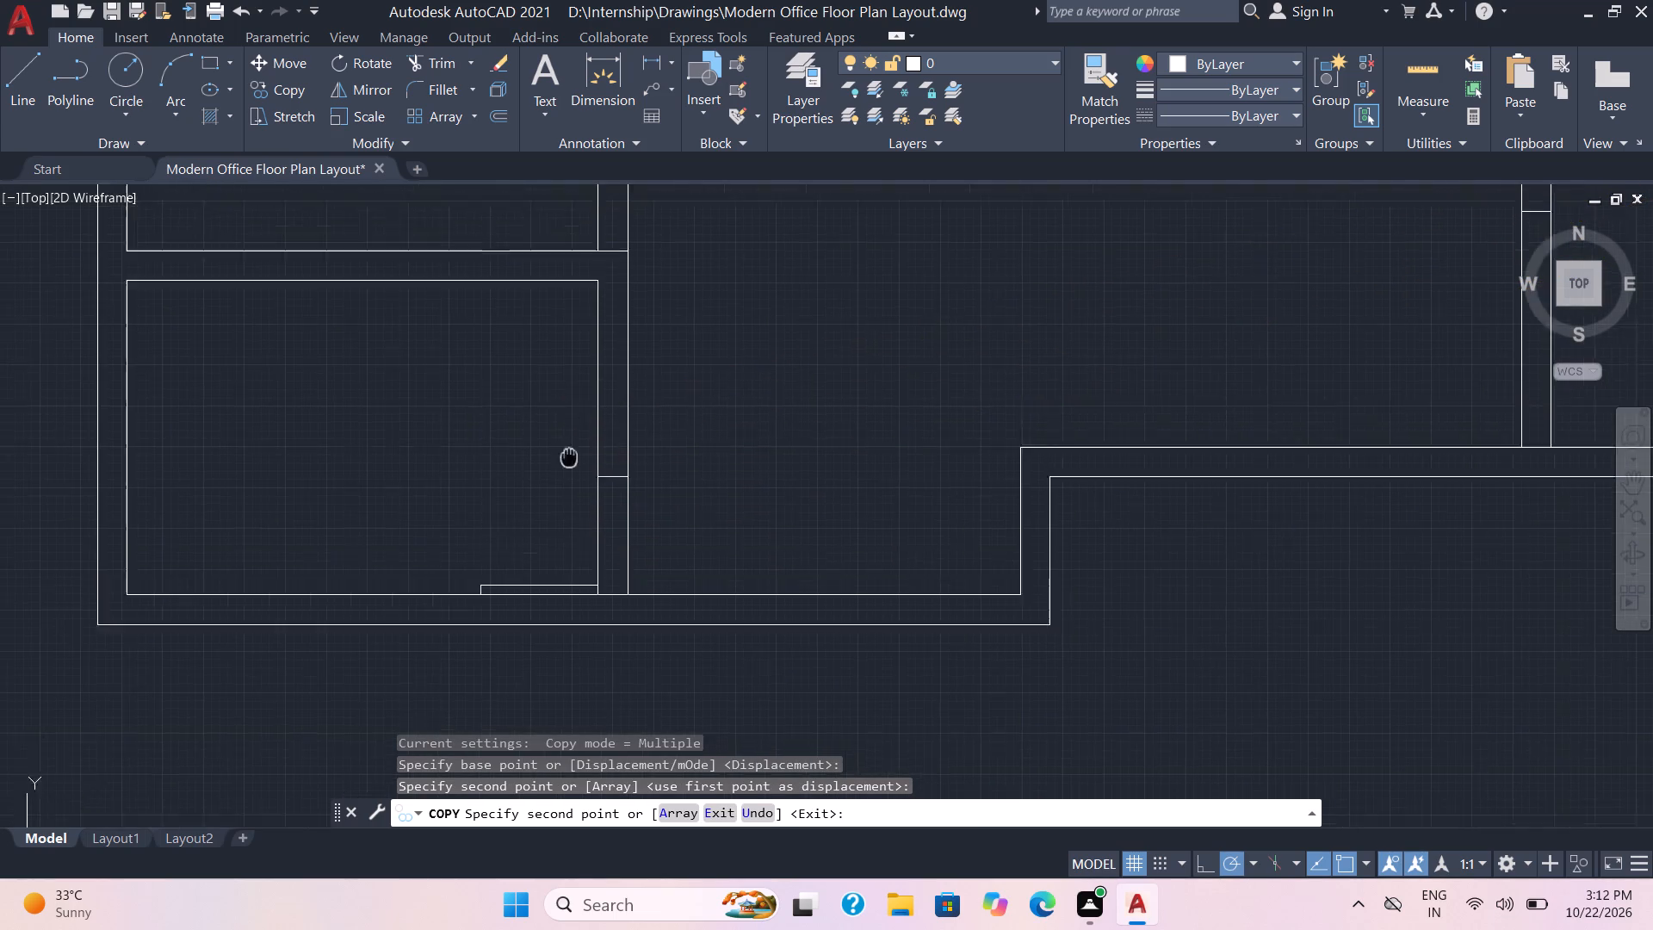
pyautogui.moveTo(573, 471); pyautogui.dragTo(596, 631, button='middle')
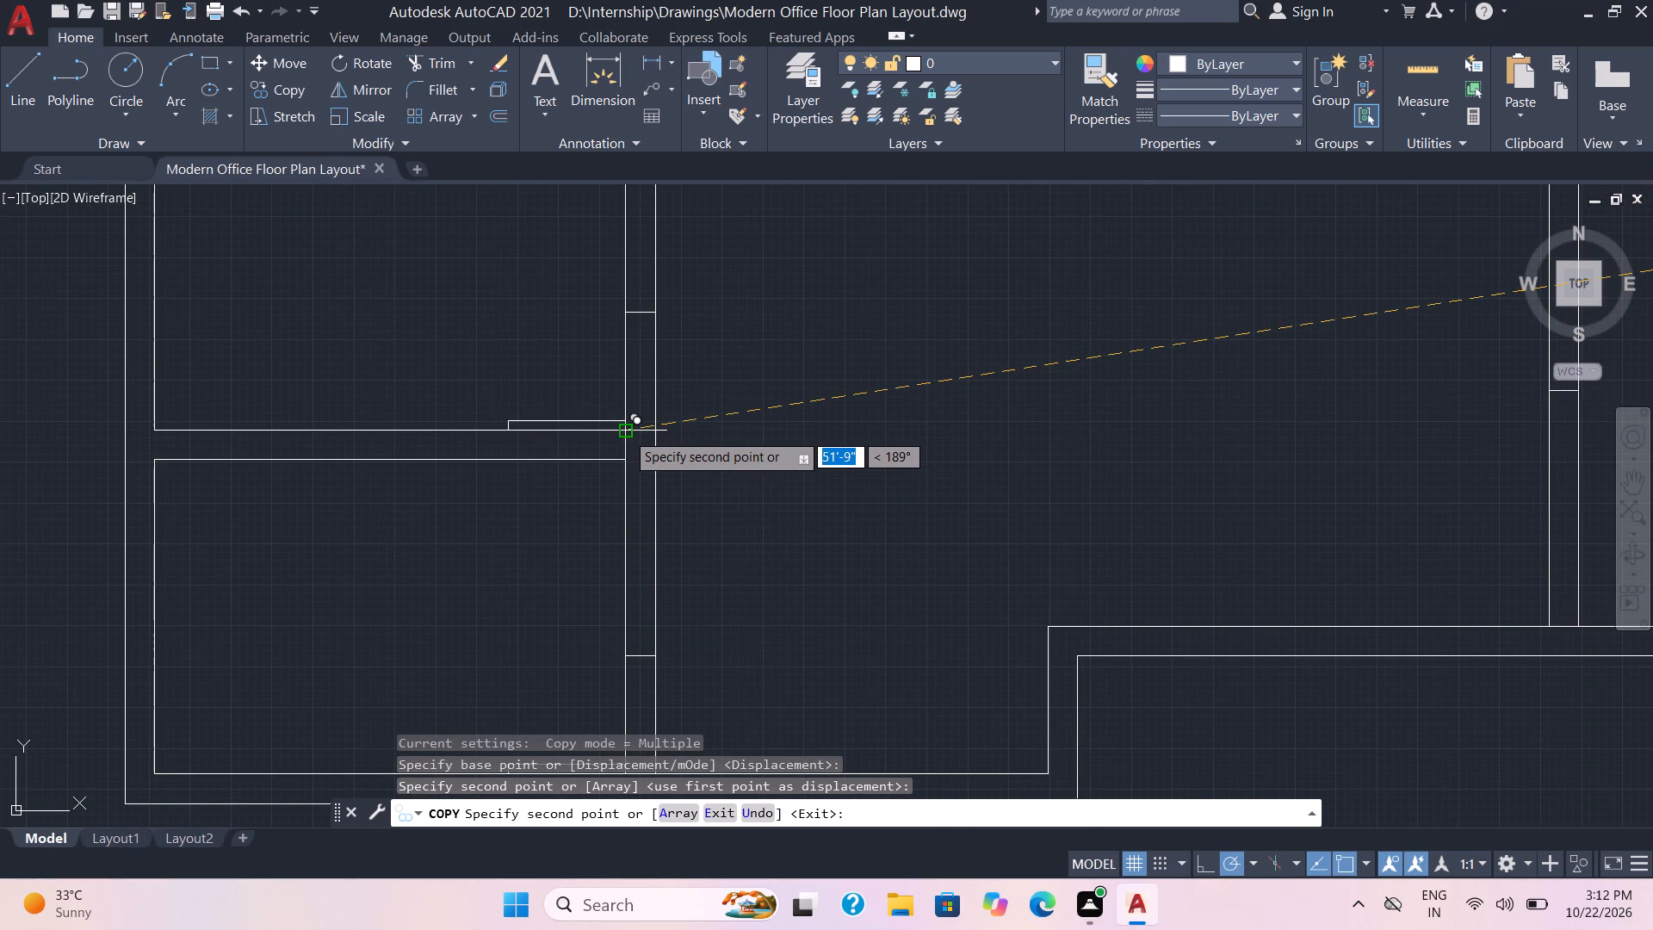
pyautogui.click(626, 432)
pyautogui.scroll(-2, 670, 344)
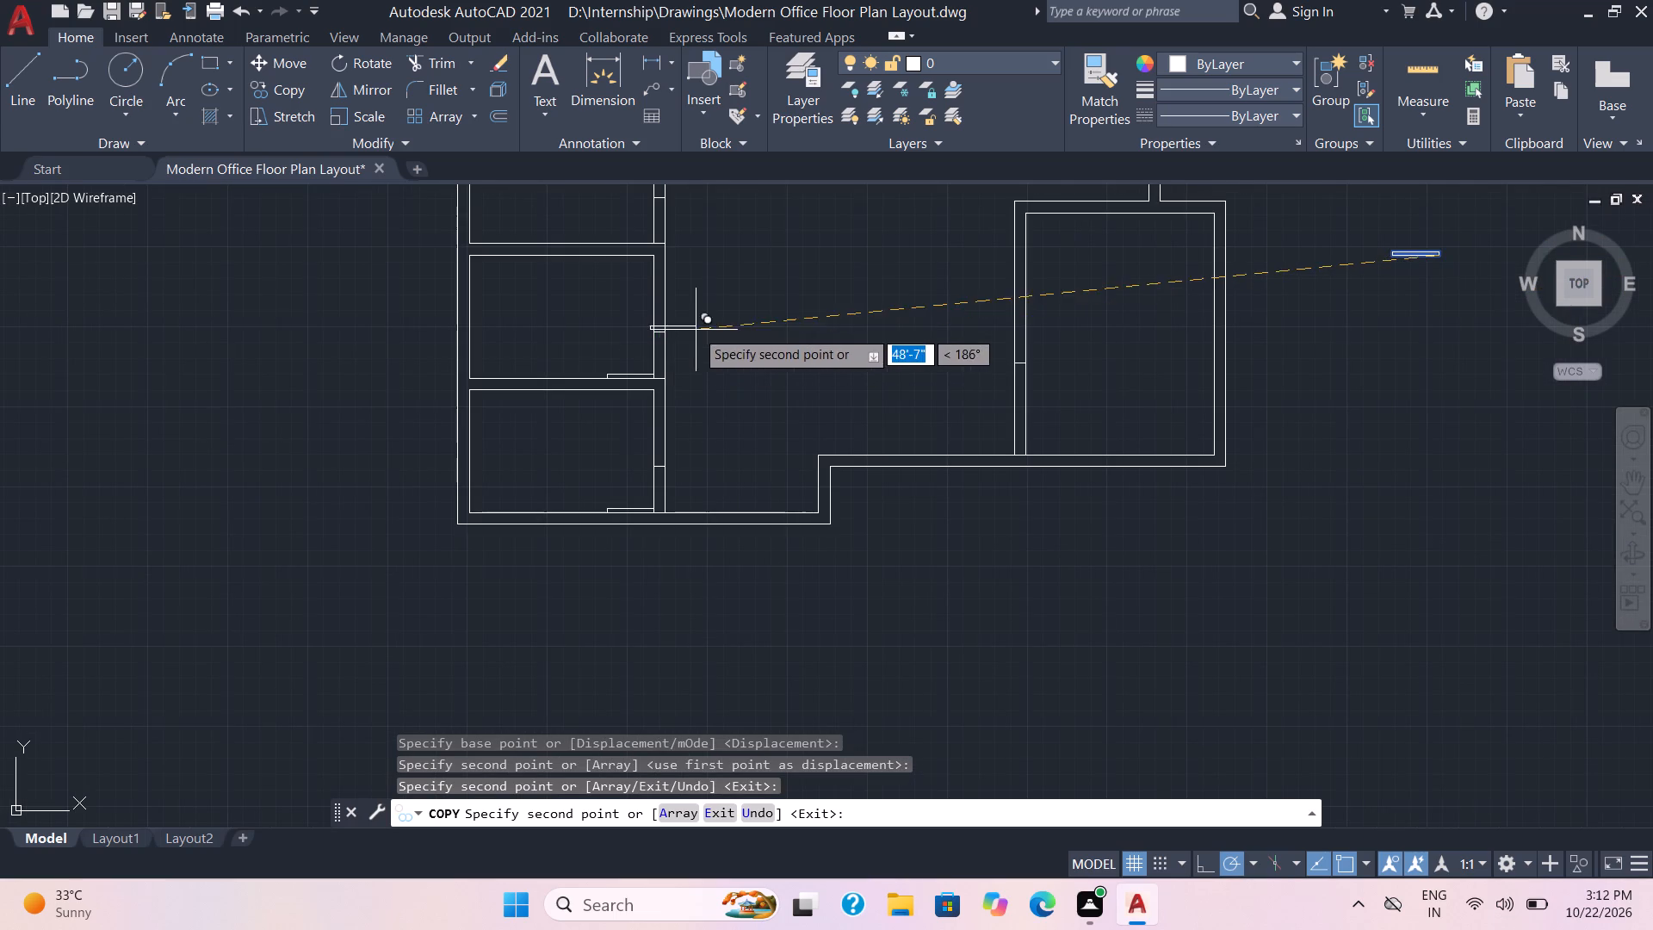
pyautogui.moveTo(696, 330); pyautogui.dragTo(703, 525, button='middle')
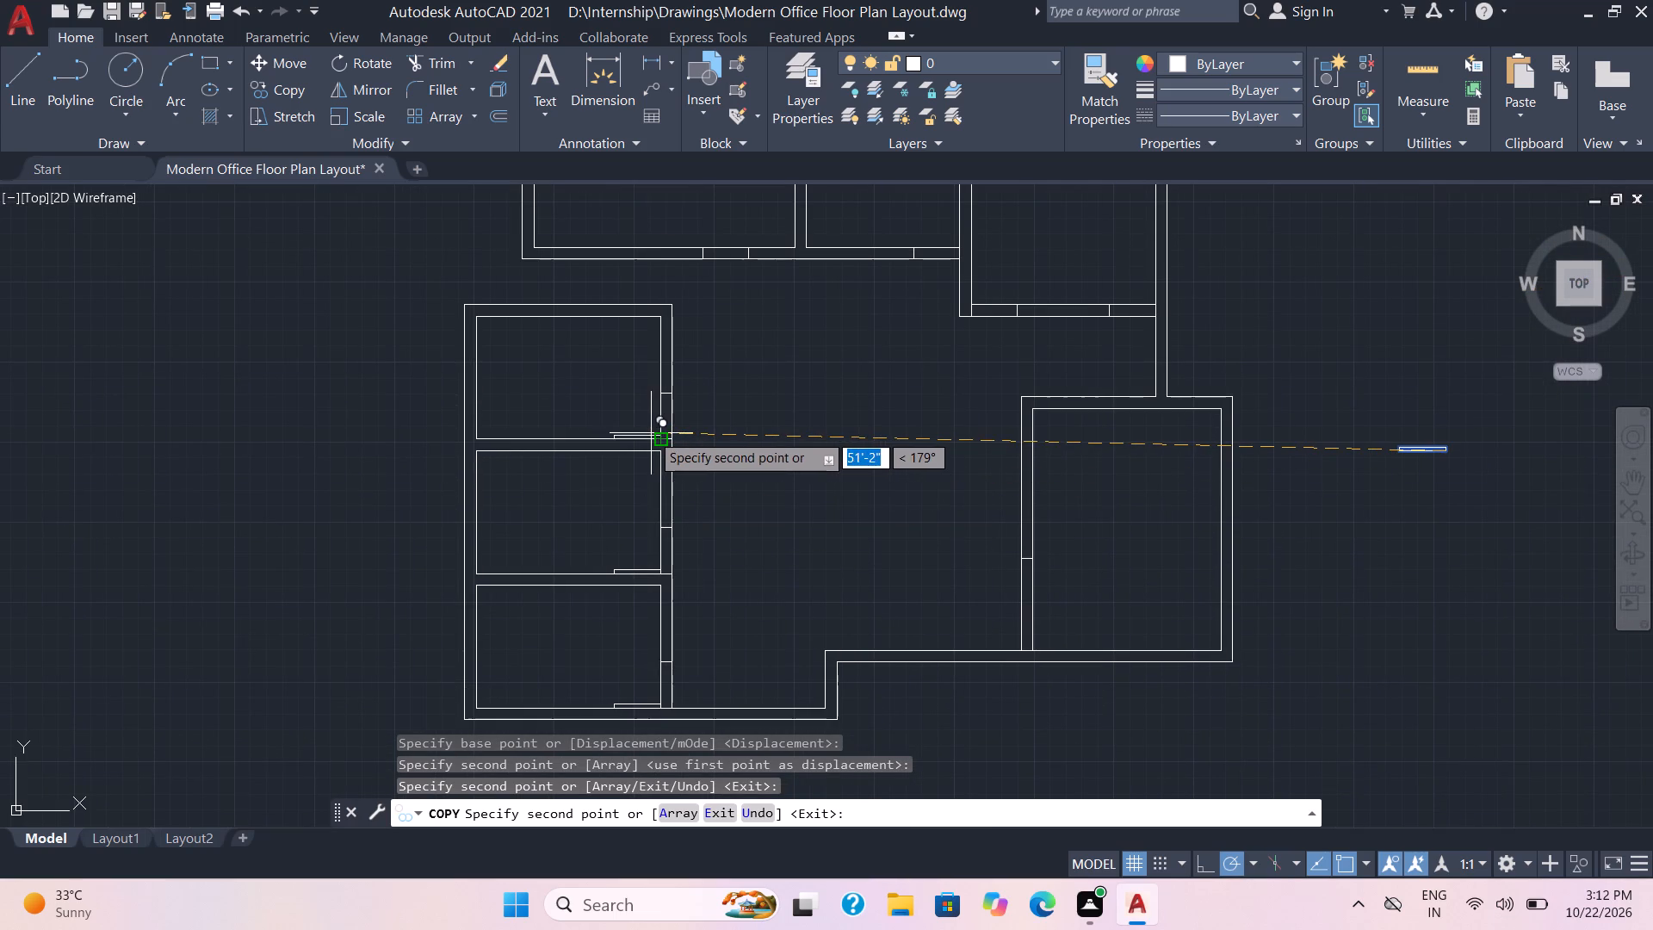
pyautogui.click(658, 437)
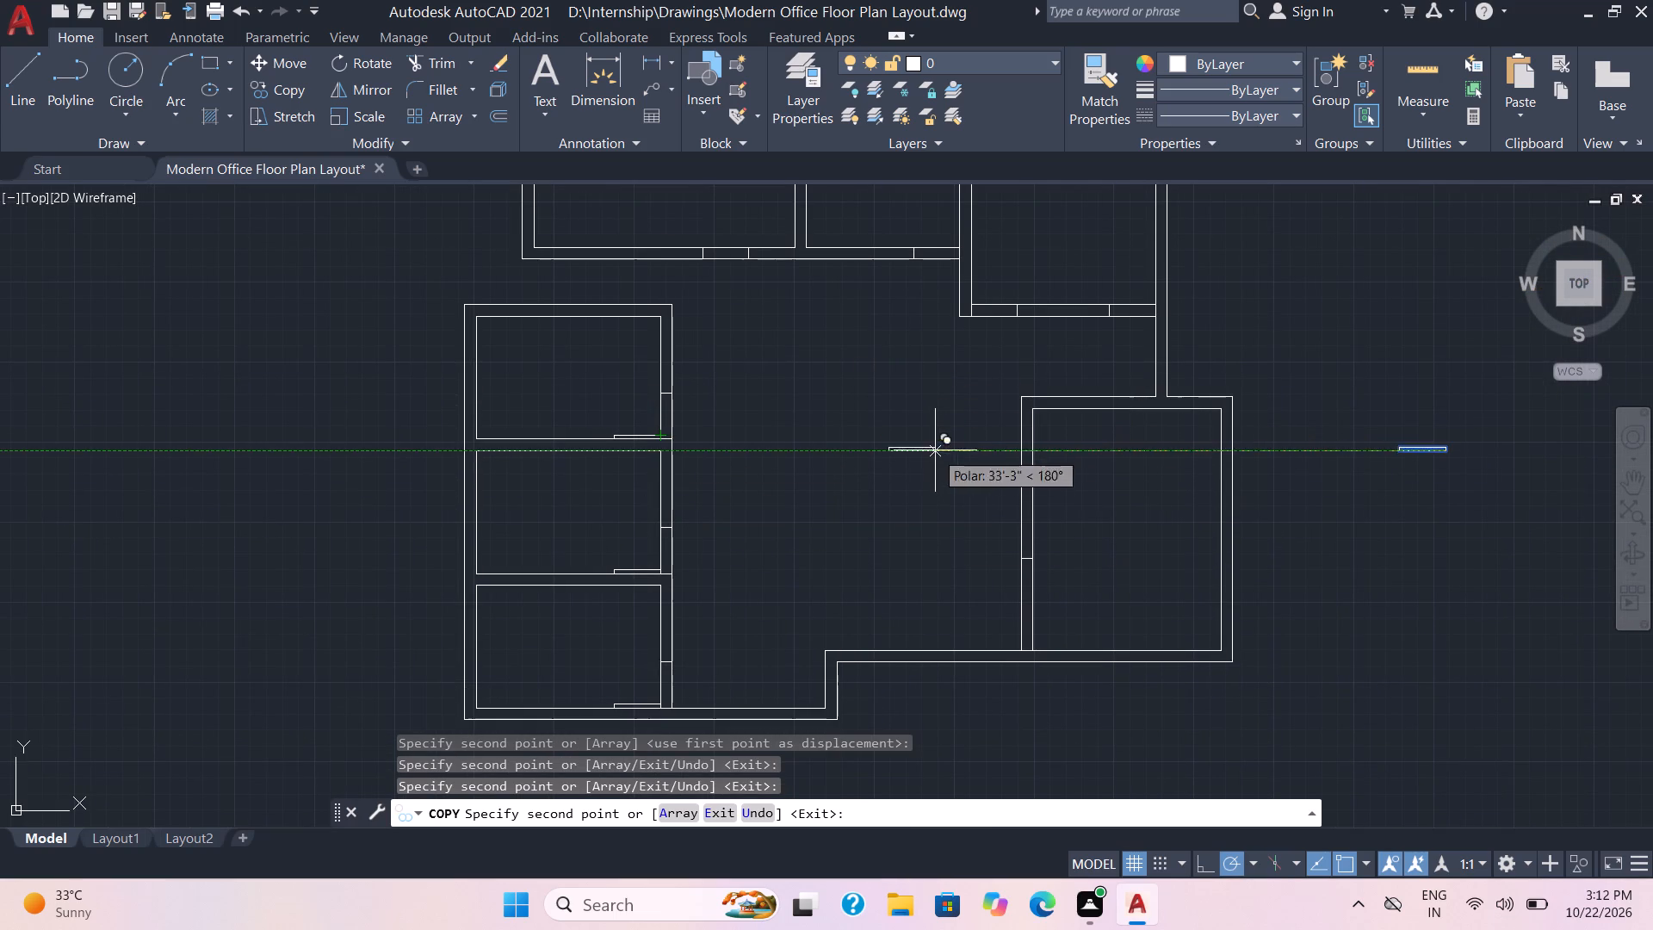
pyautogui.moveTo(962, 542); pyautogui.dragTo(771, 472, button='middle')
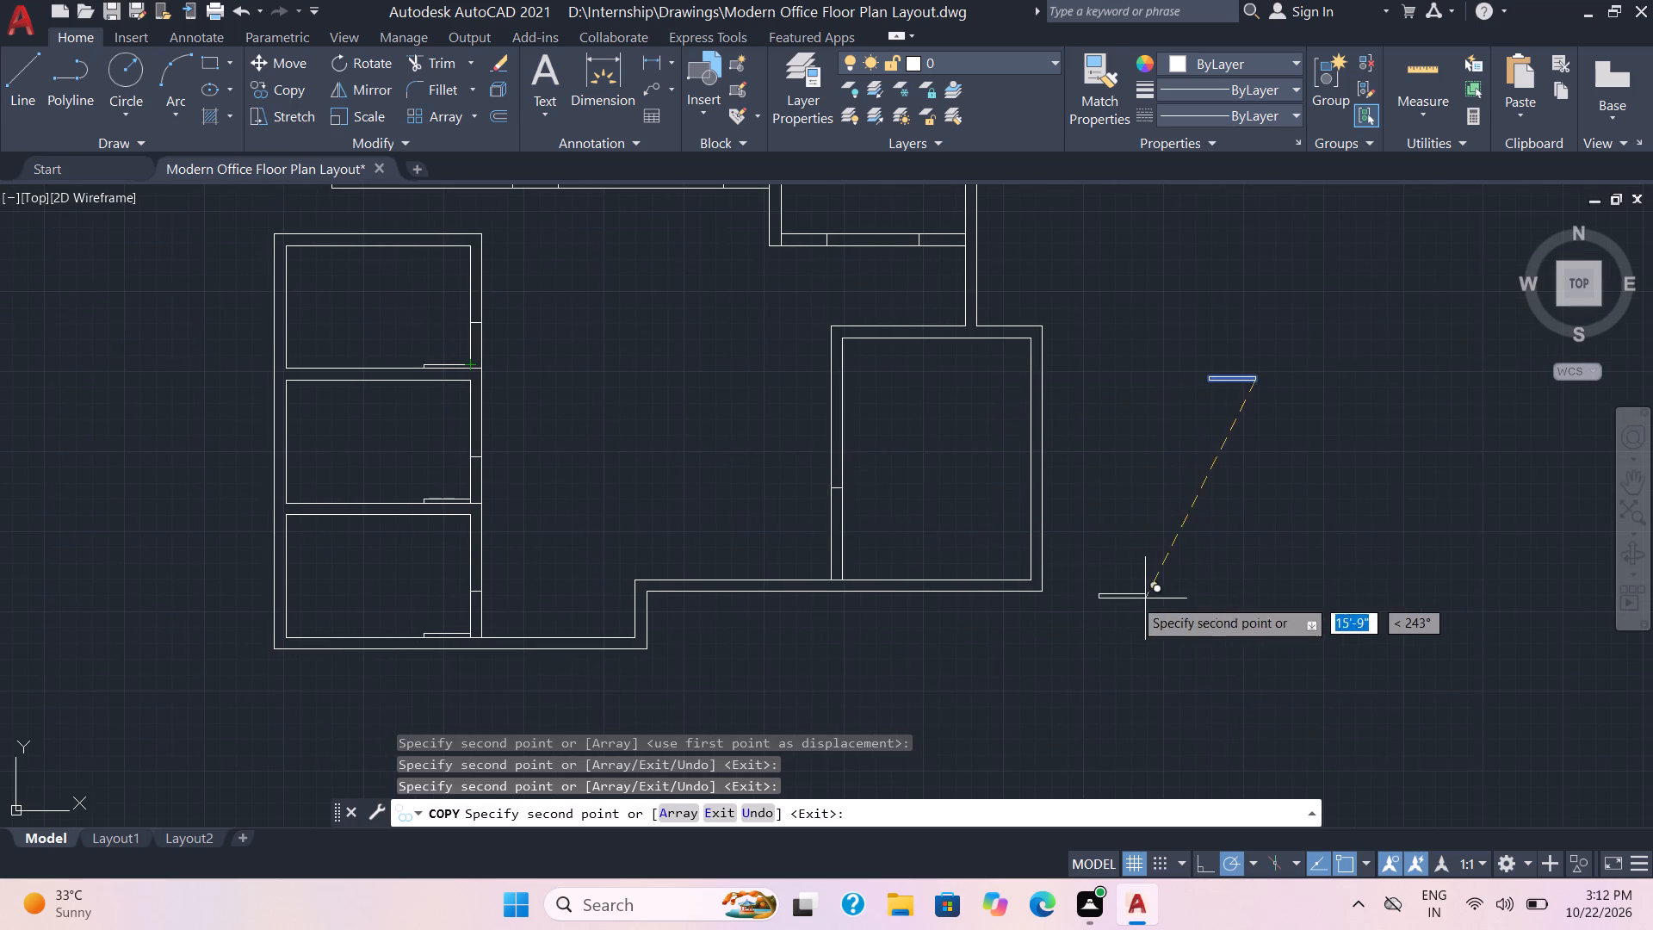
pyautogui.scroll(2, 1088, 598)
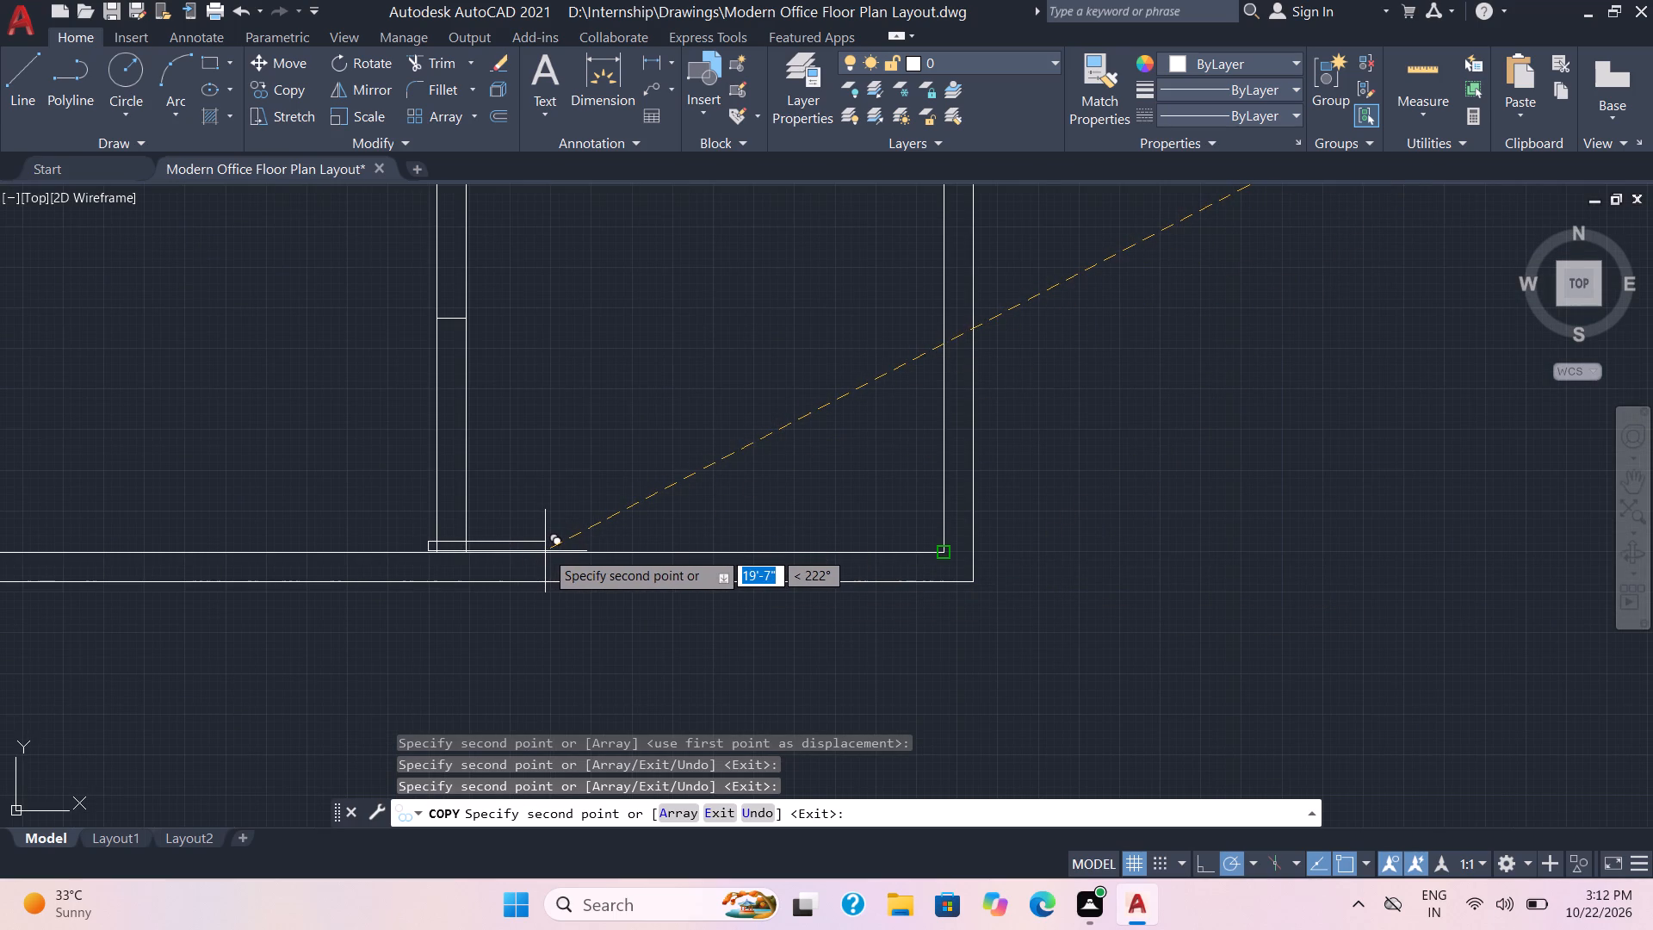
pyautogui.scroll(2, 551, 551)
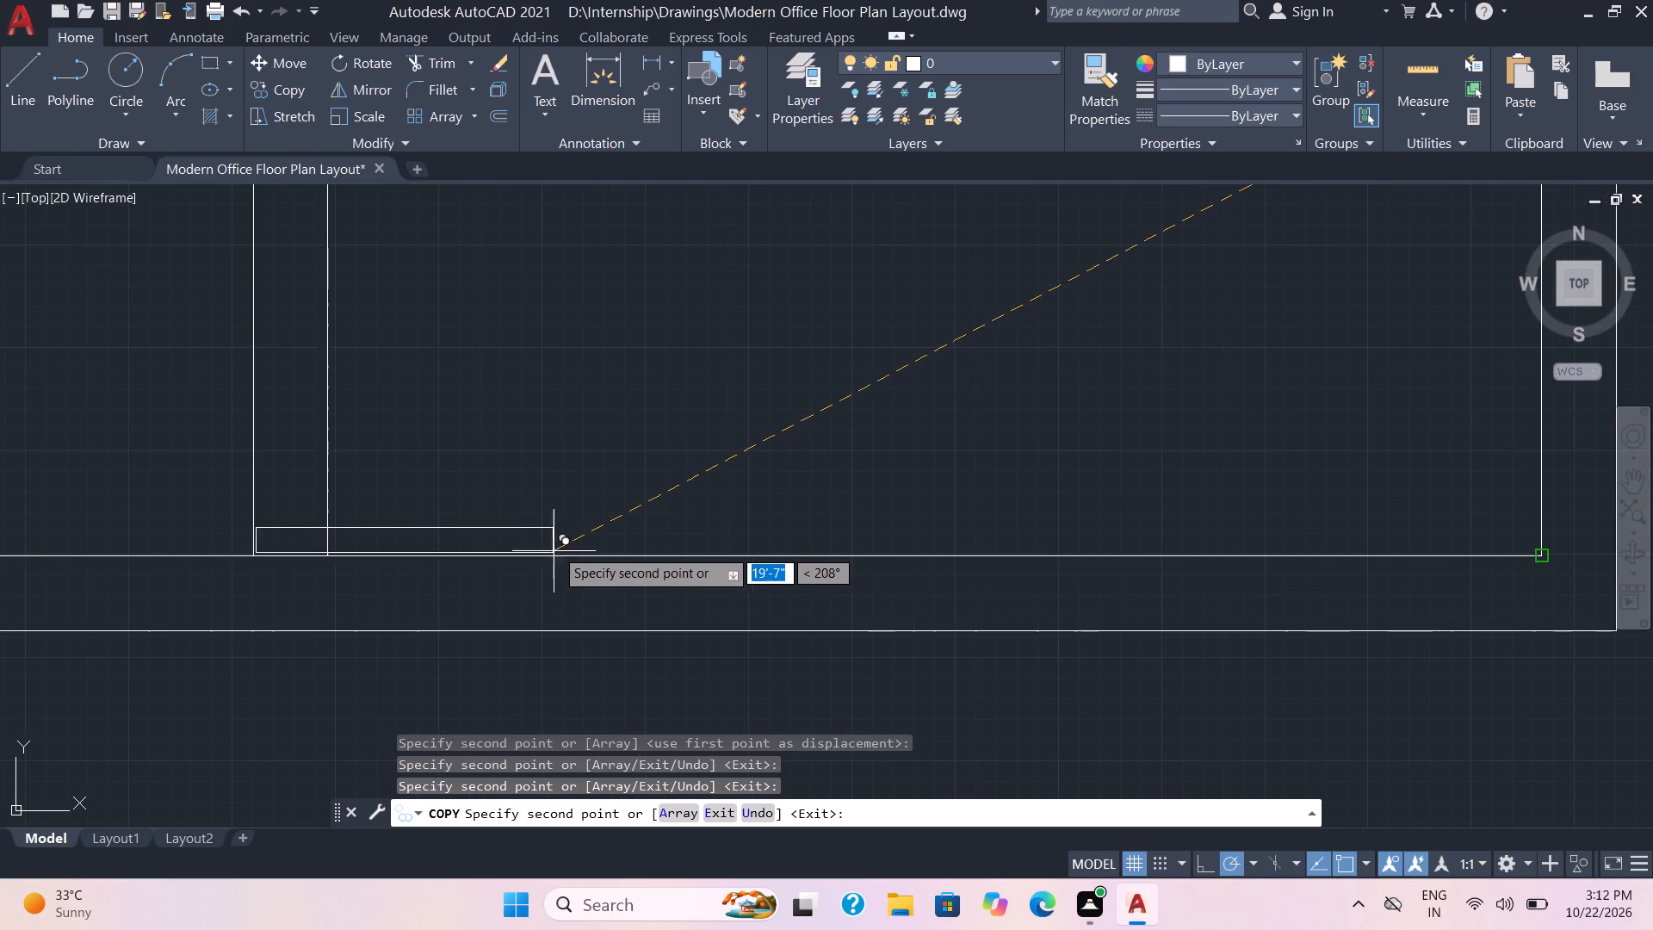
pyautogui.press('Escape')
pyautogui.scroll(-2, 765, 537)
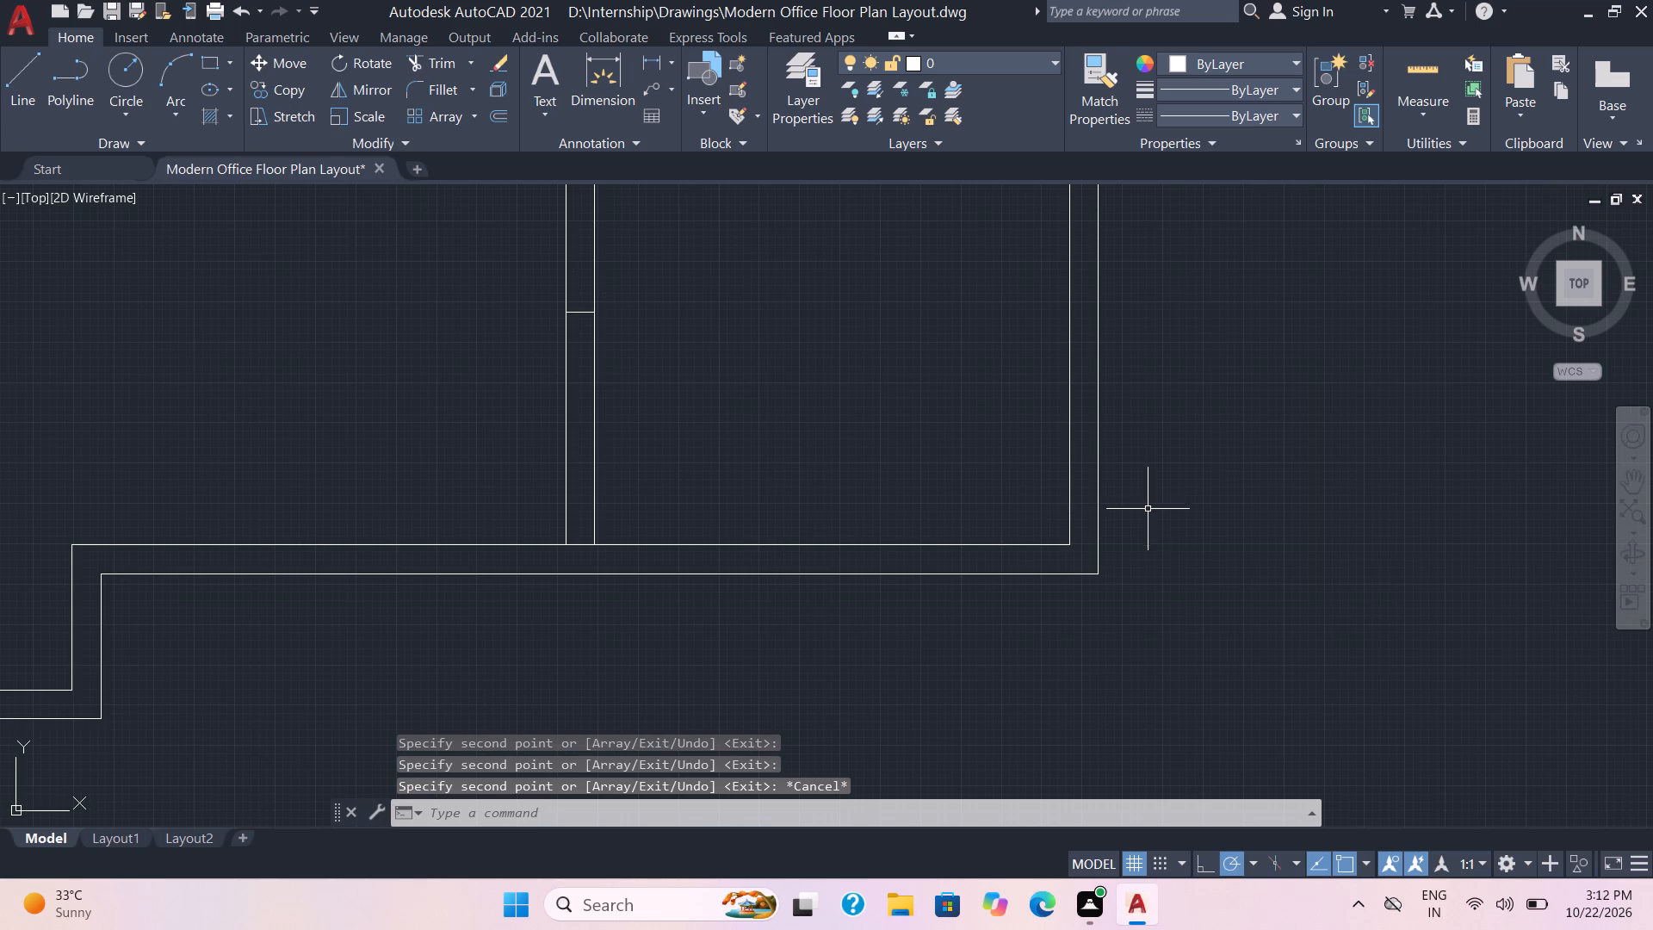
# Copy the 3' by 3" rectangle from its lower-left corner to the lower-left inside corner of the lower-right room.
pyautogui.moveTo(1206, 500); pyautogui.dragTo(892, 663, button='middle')
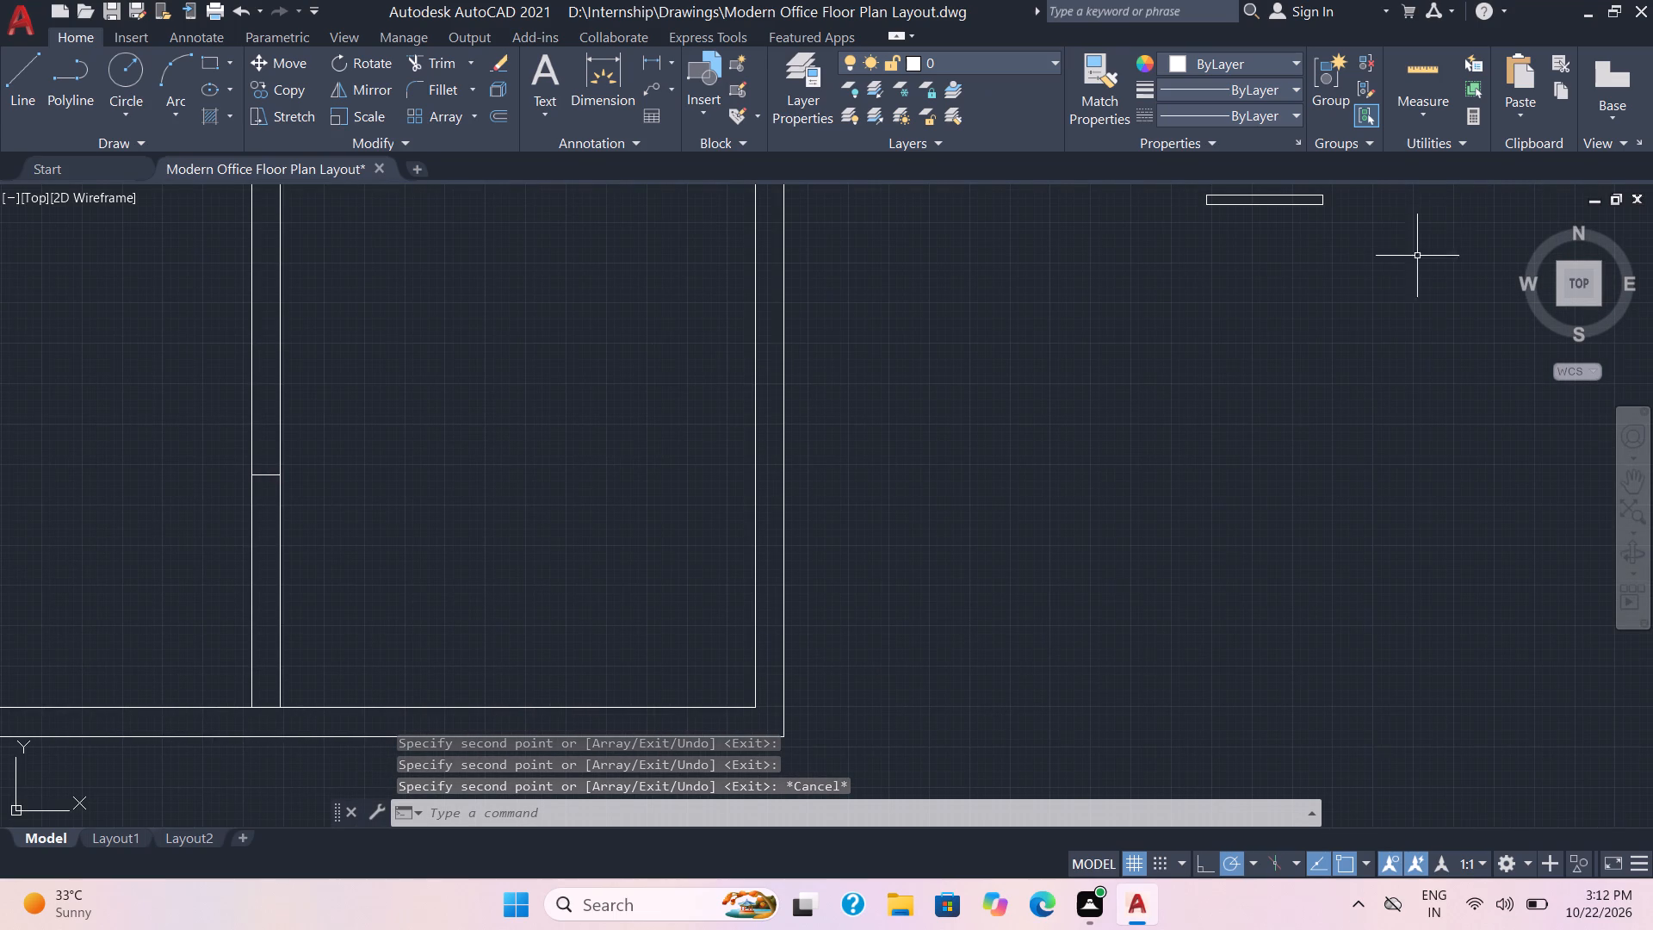
pyautogui.click(1371, 276)
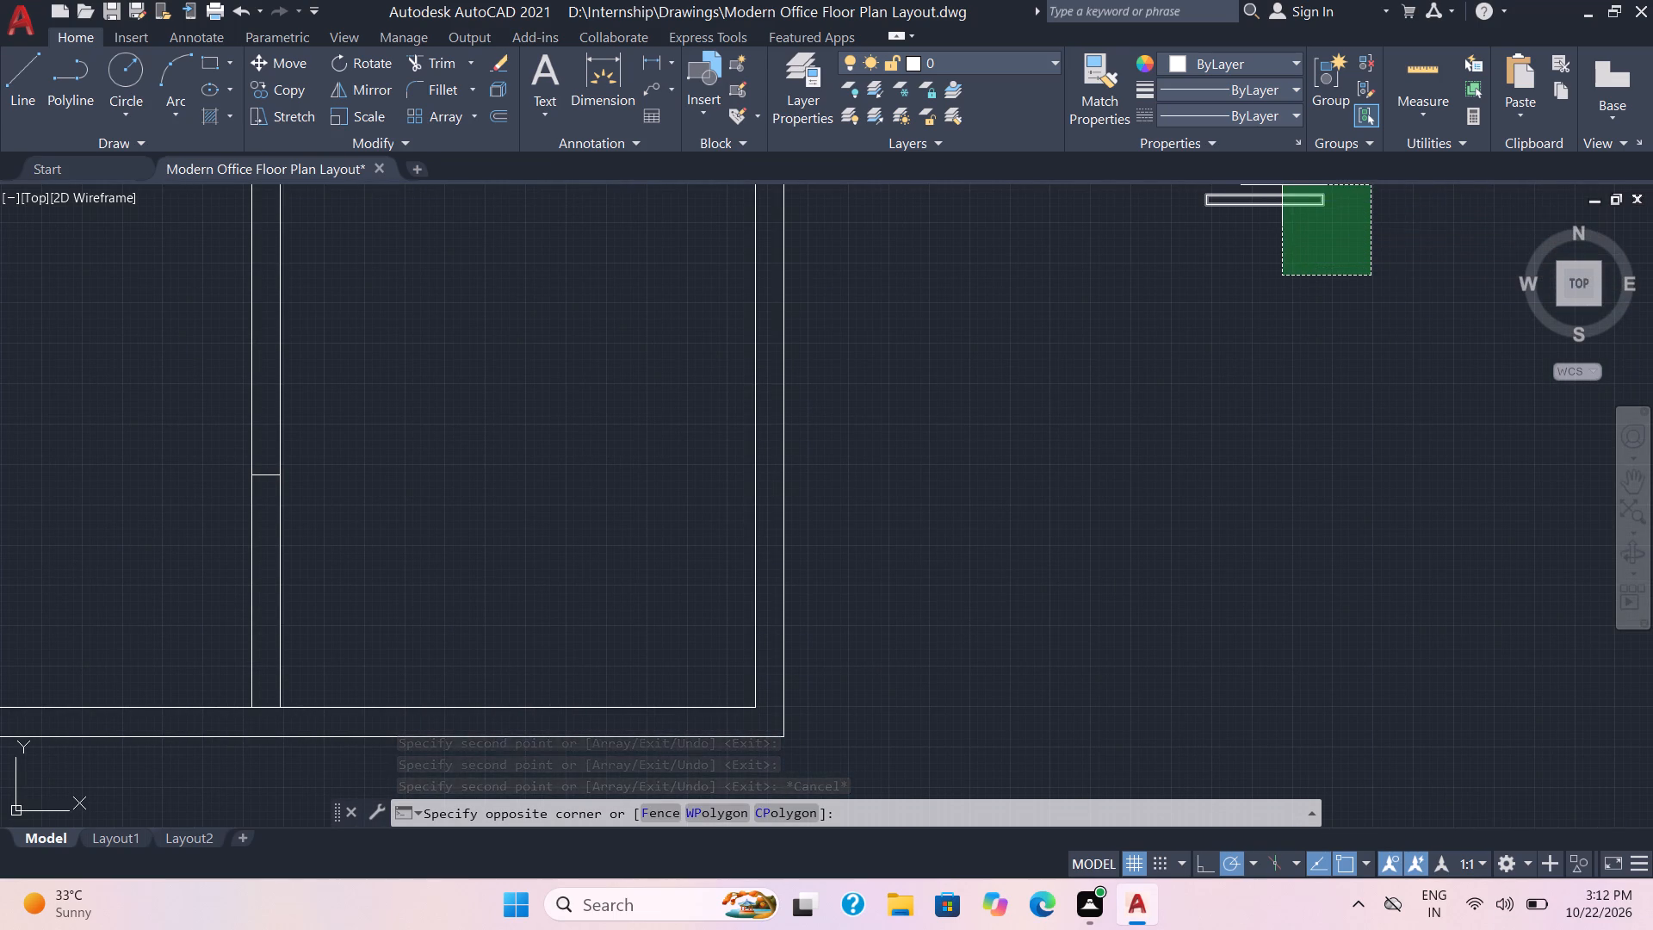
pyautogui.click(1281, 182)
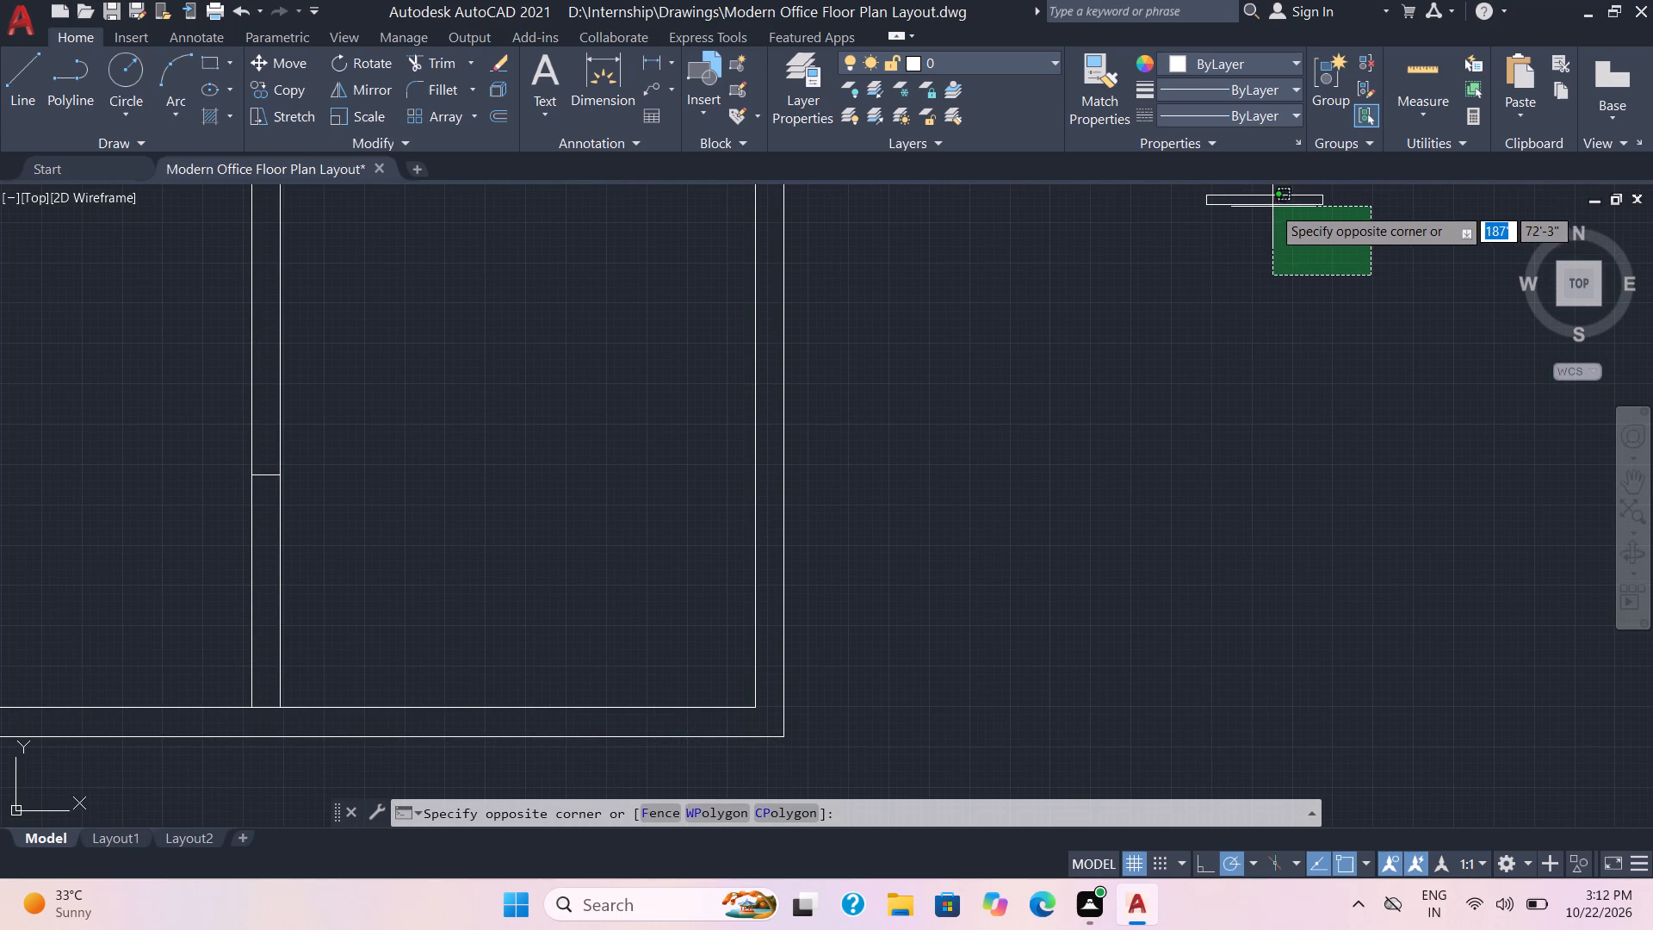
pyautogui.click(1268, 194)
pyautogui.write('co')
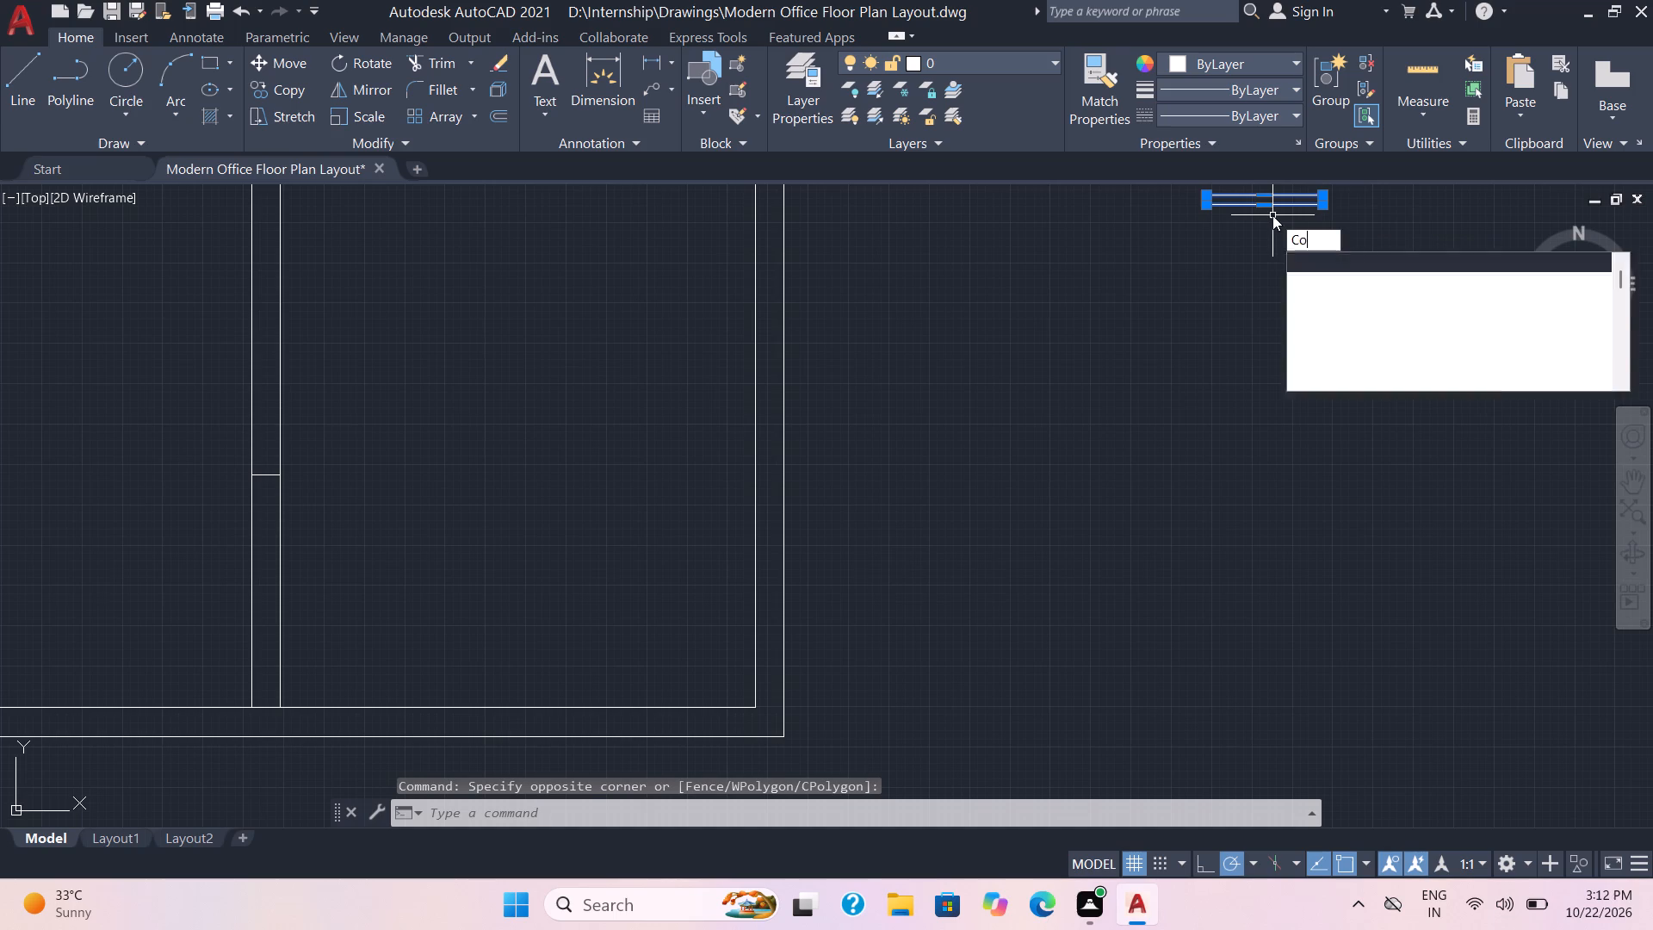
pyautogui.press('Return')
pyautogui.scroll(-1, 1277, 274)
pyautogui.scroll(-1, 1244, 370)
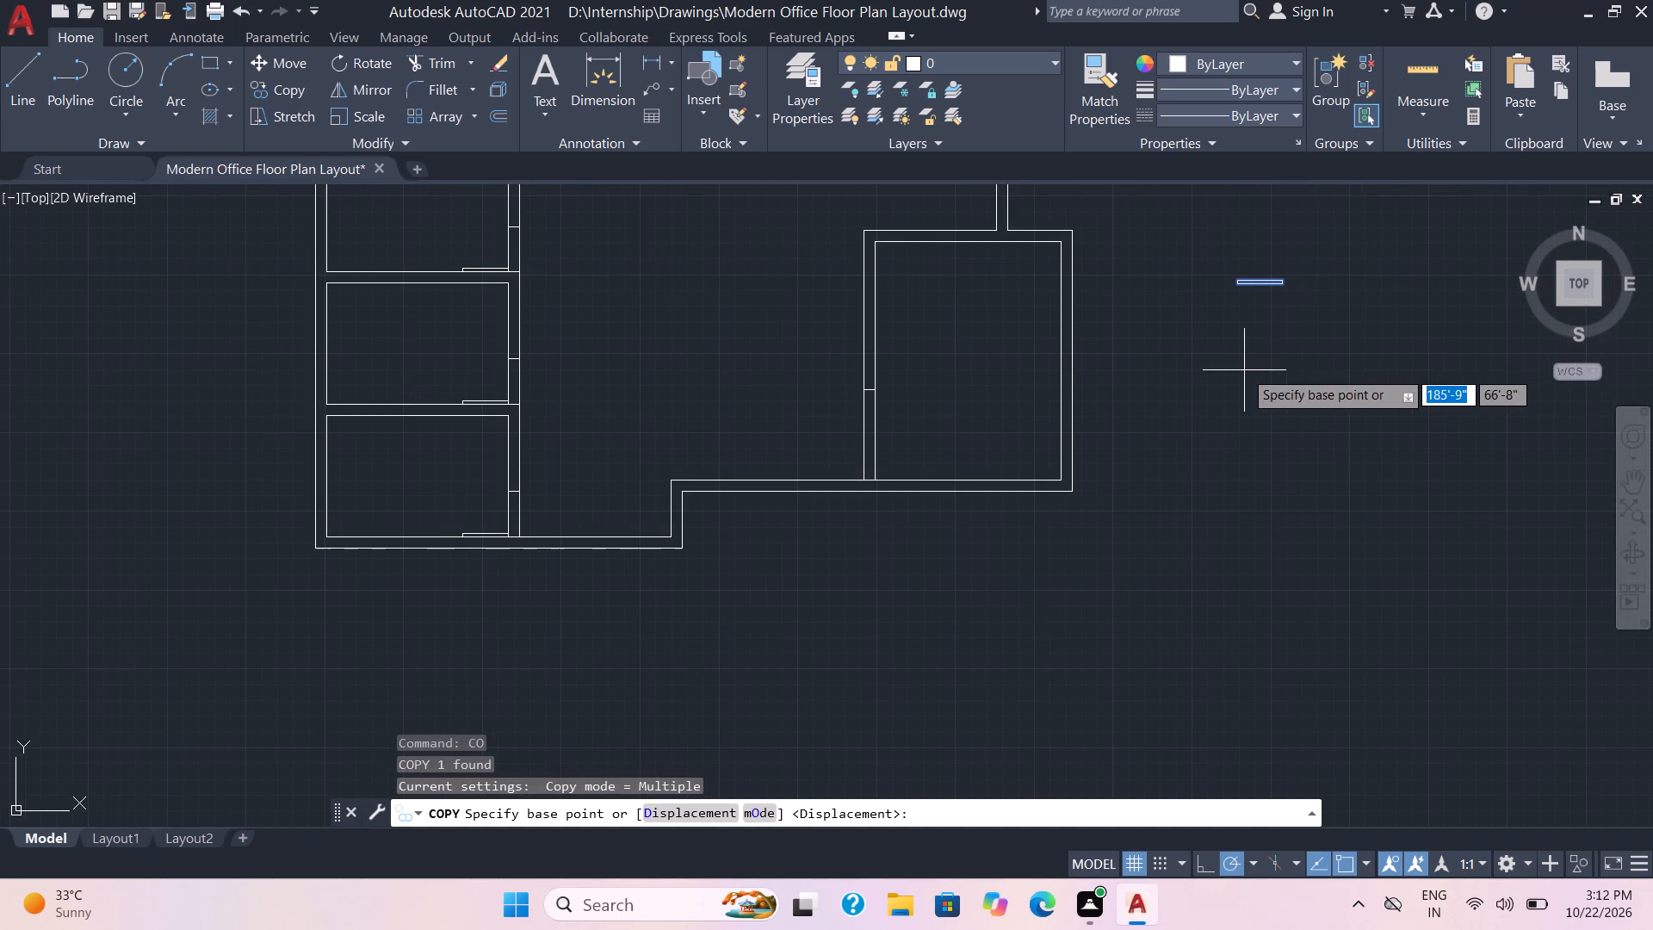
pyautogui.moveTo(1244, 370); pyautogui.dragTo(1163, 493, button='middle')
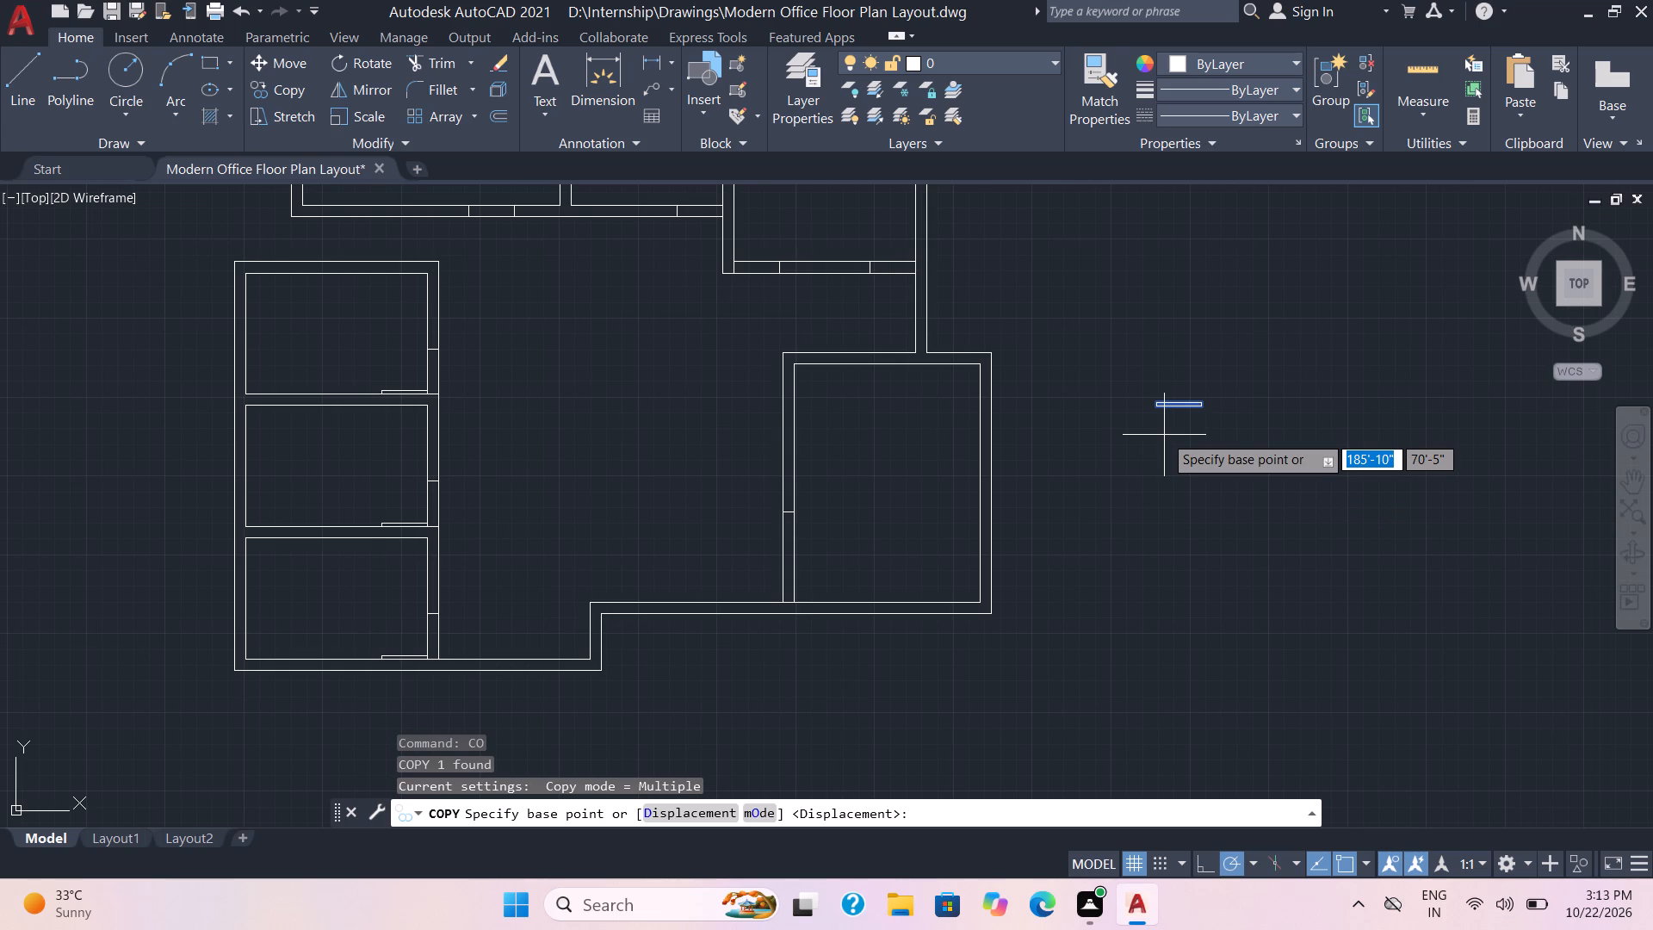
pyautogui.scroll(2, 1181, 411)
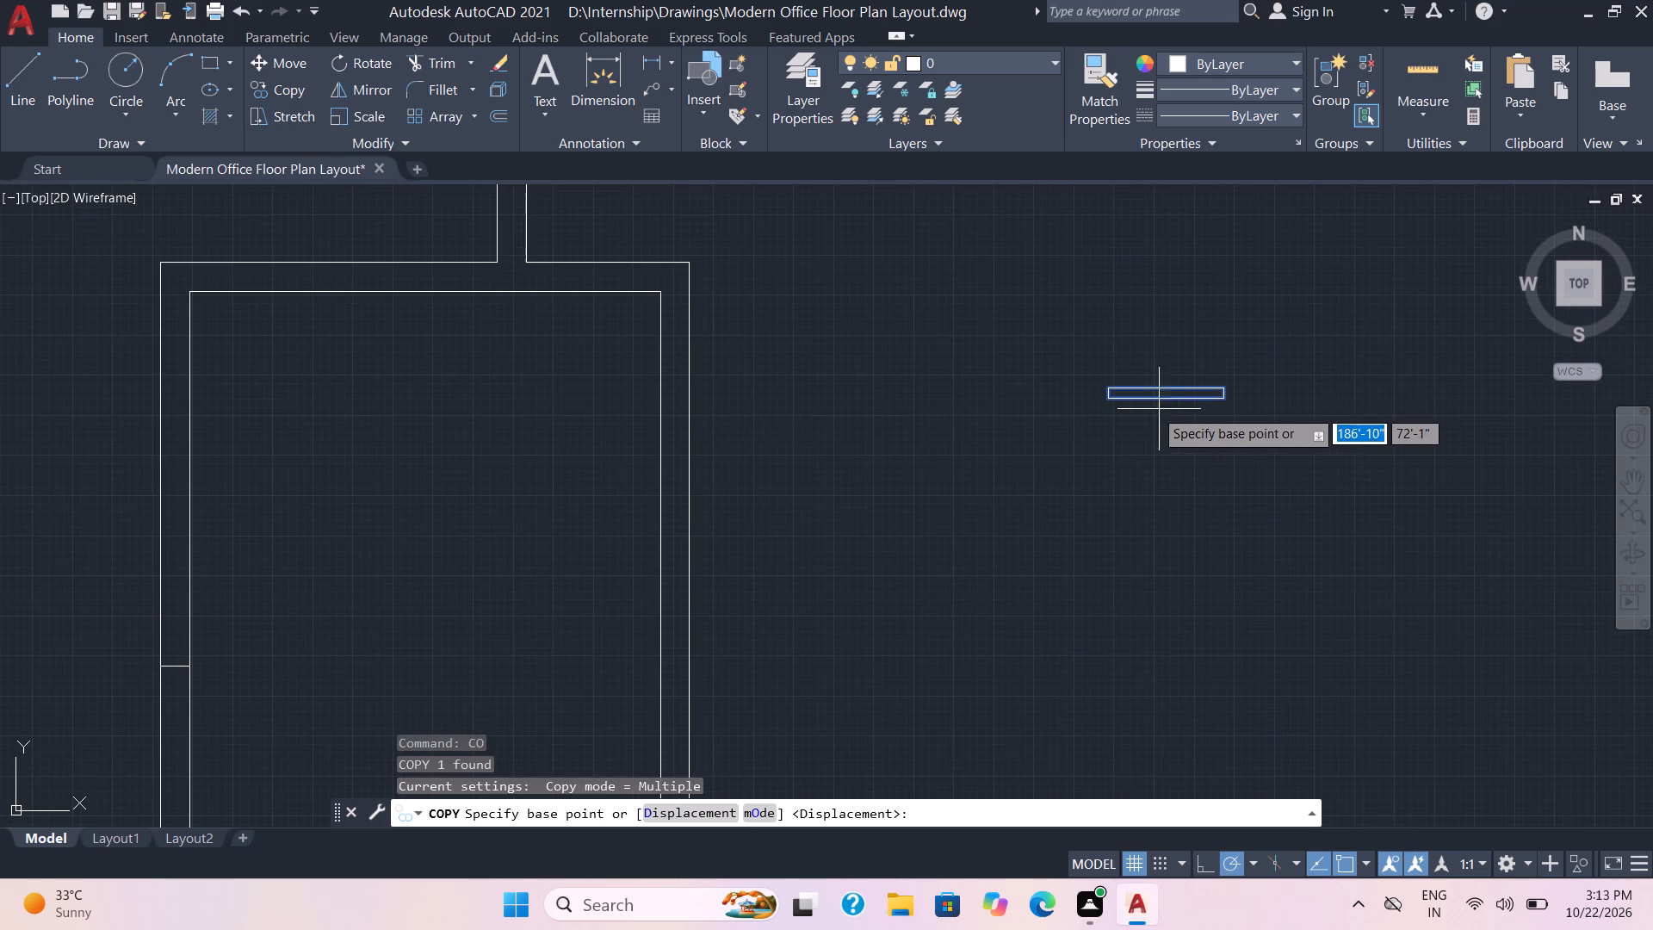
pyautogui.click(1105, 404)
pyautogui.scroll(-1, 880, 541)
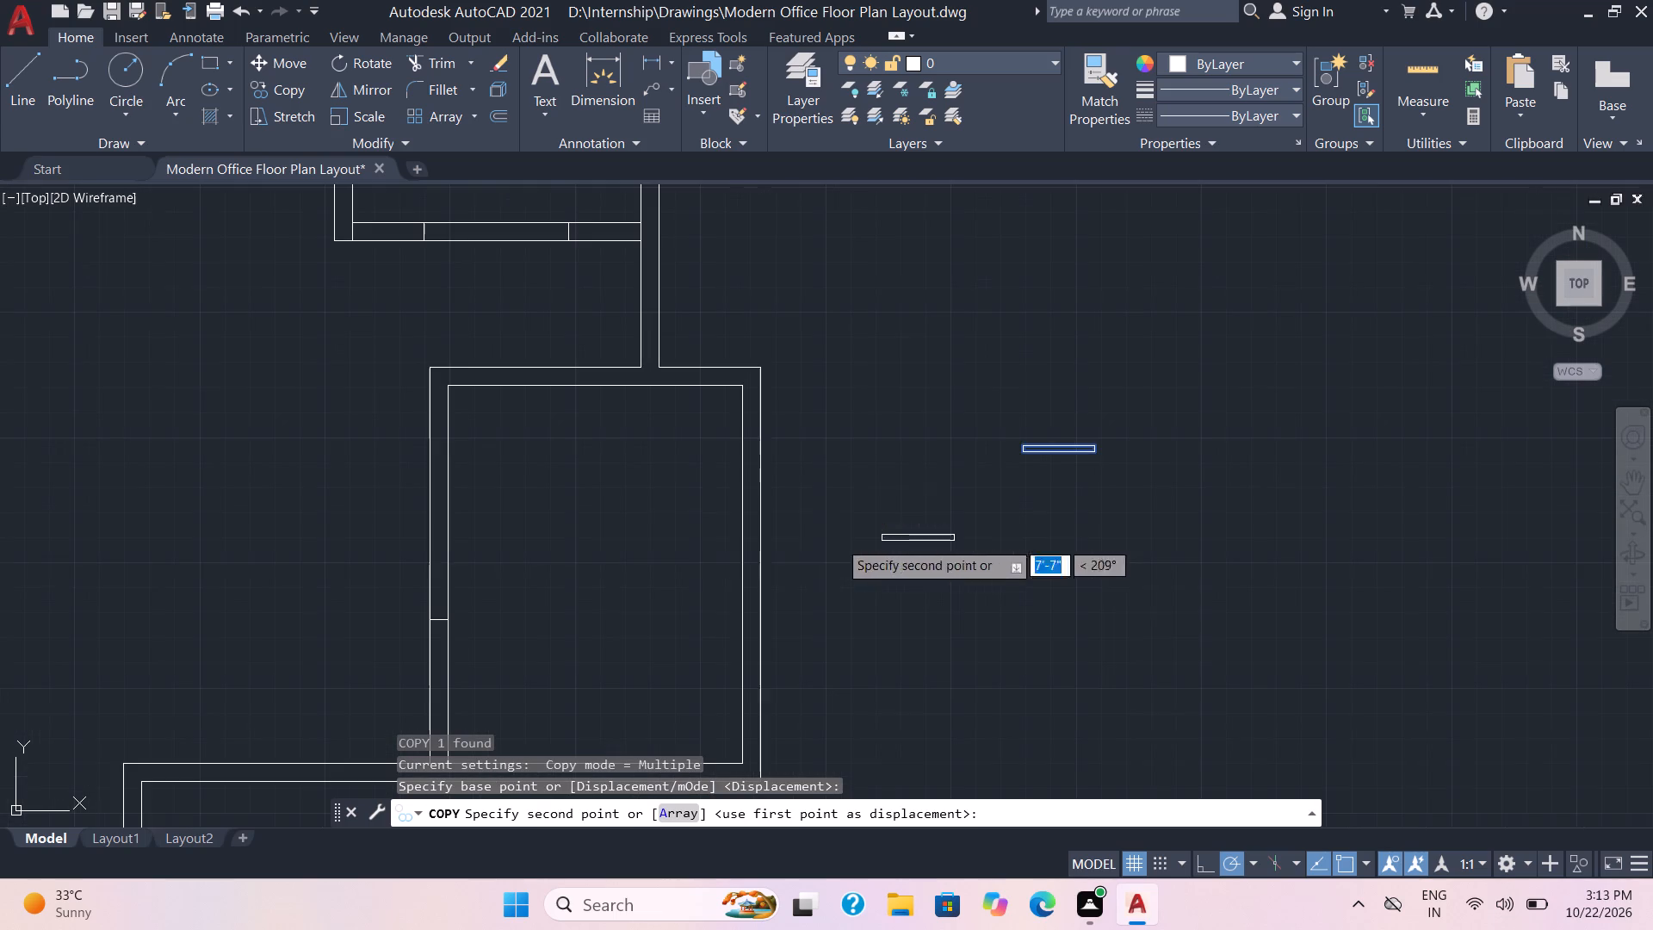
pyautogui.moveTo(533, 613); pyautogui.dragTo(690, 400, button='middle')
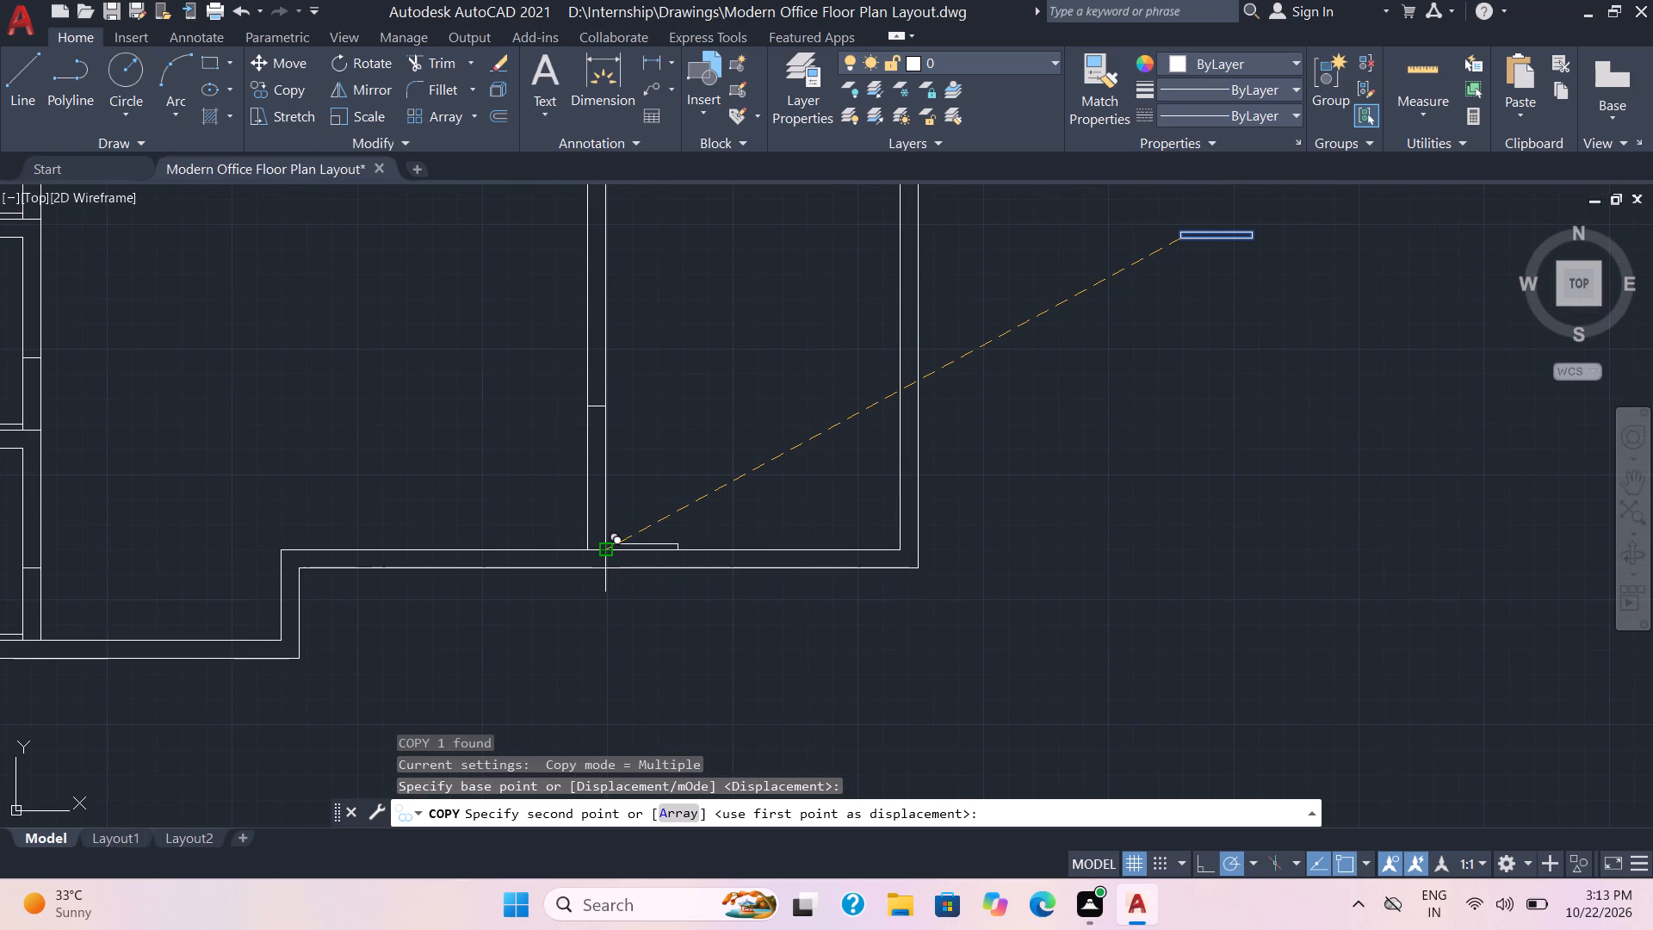
pyautogui.click(605, 544)
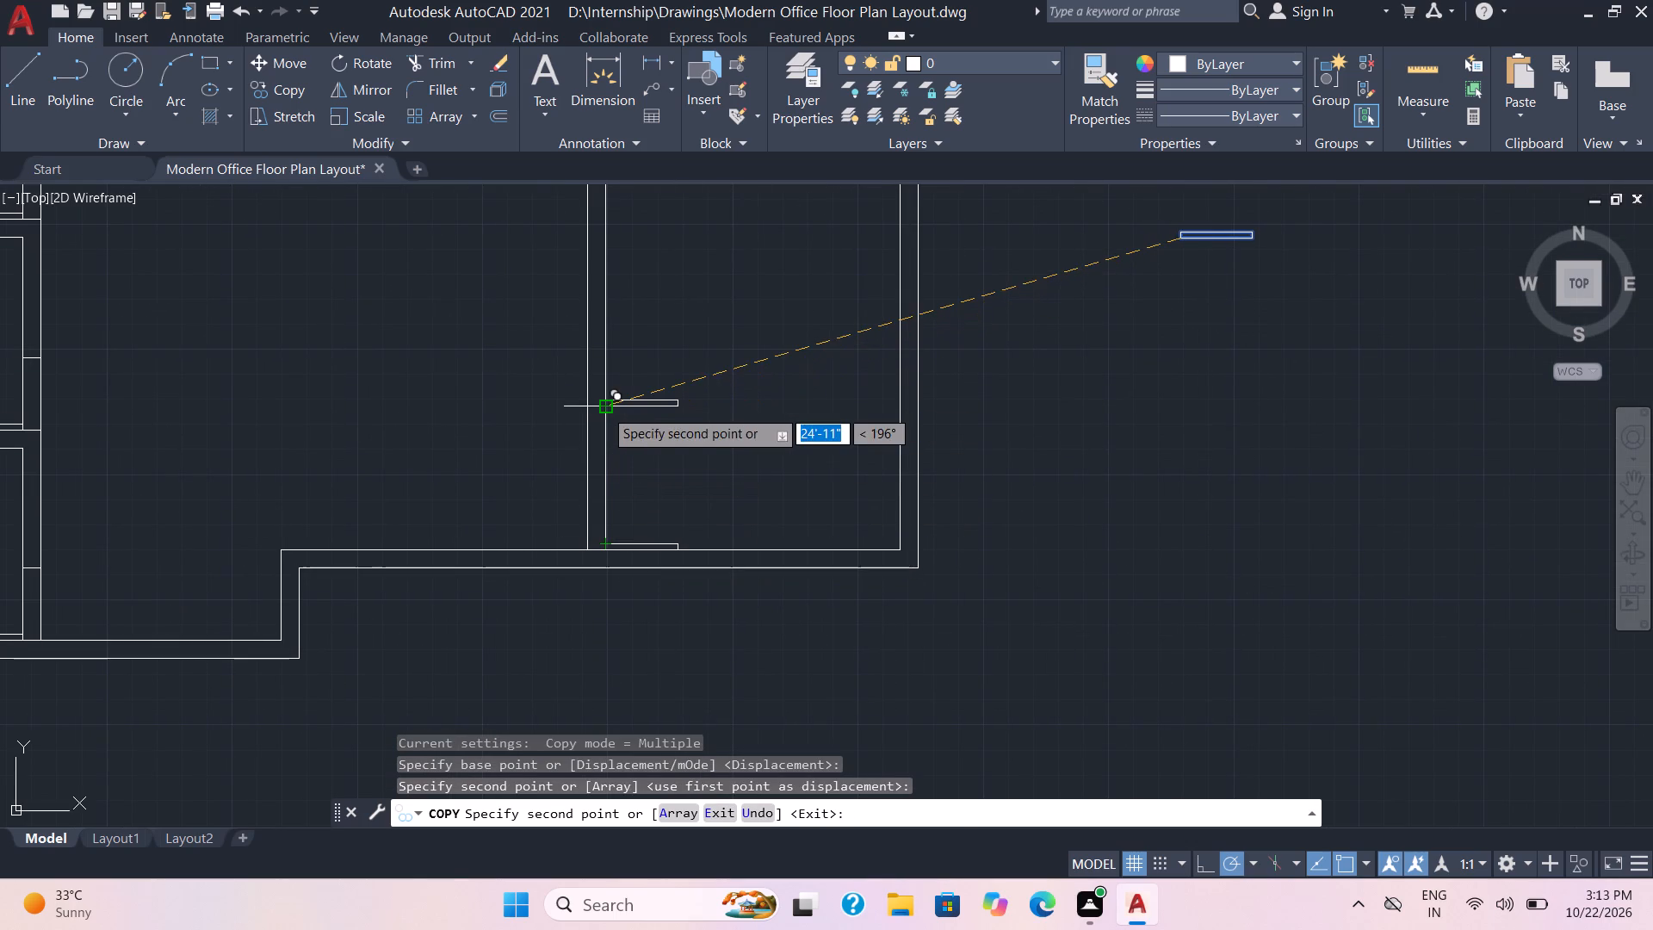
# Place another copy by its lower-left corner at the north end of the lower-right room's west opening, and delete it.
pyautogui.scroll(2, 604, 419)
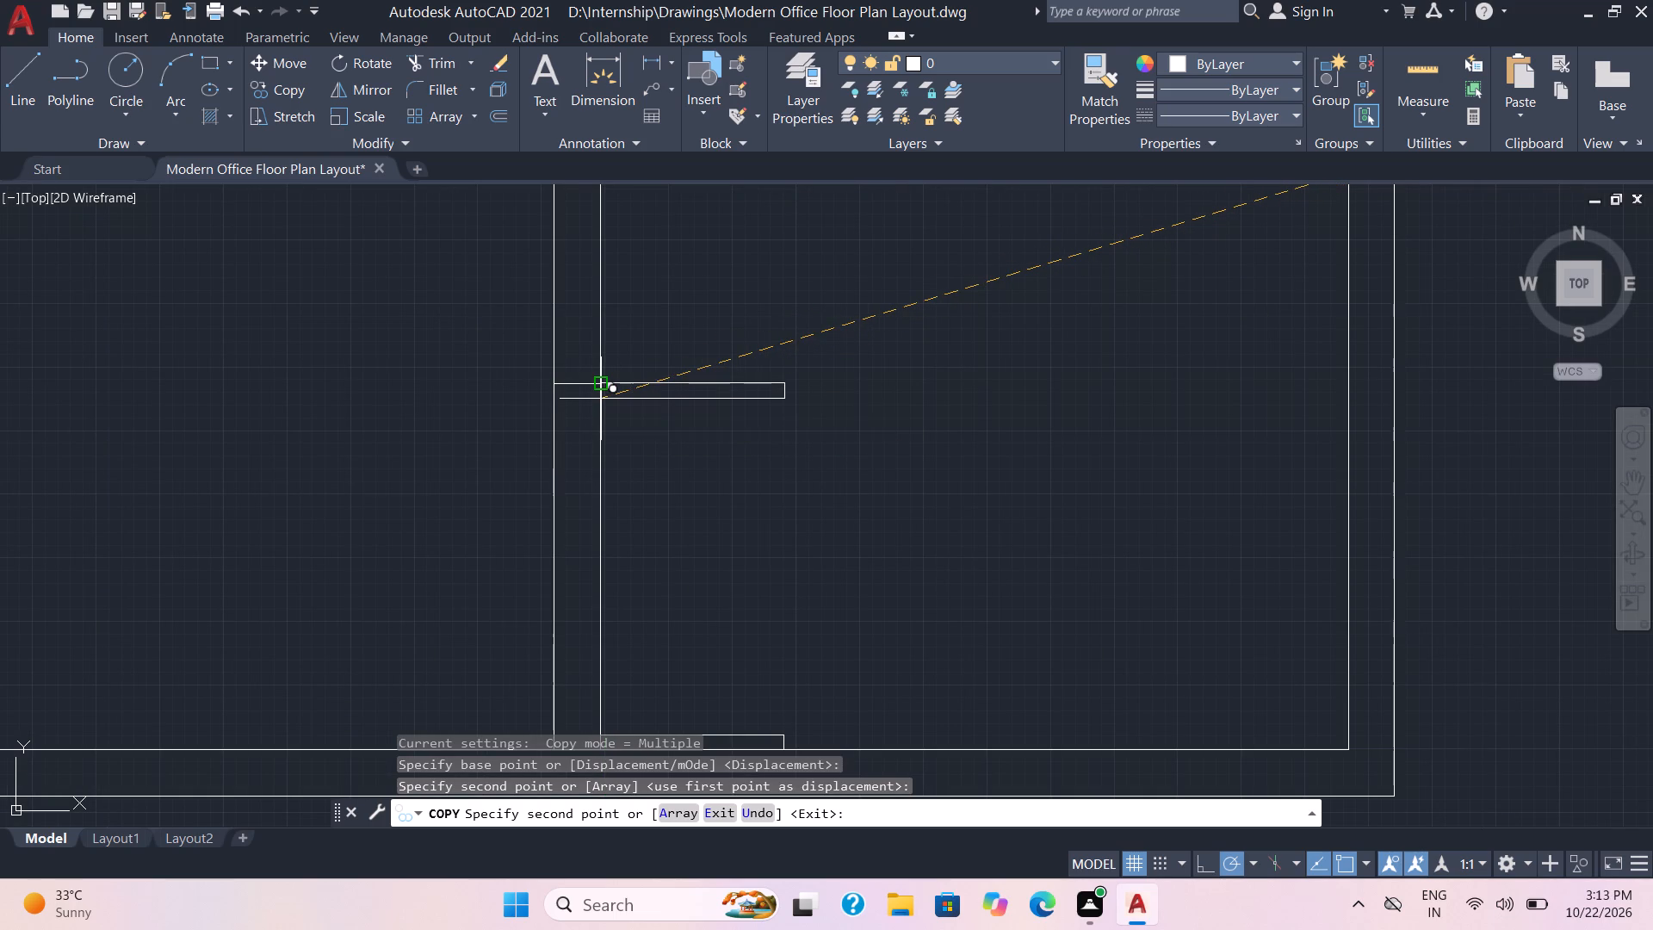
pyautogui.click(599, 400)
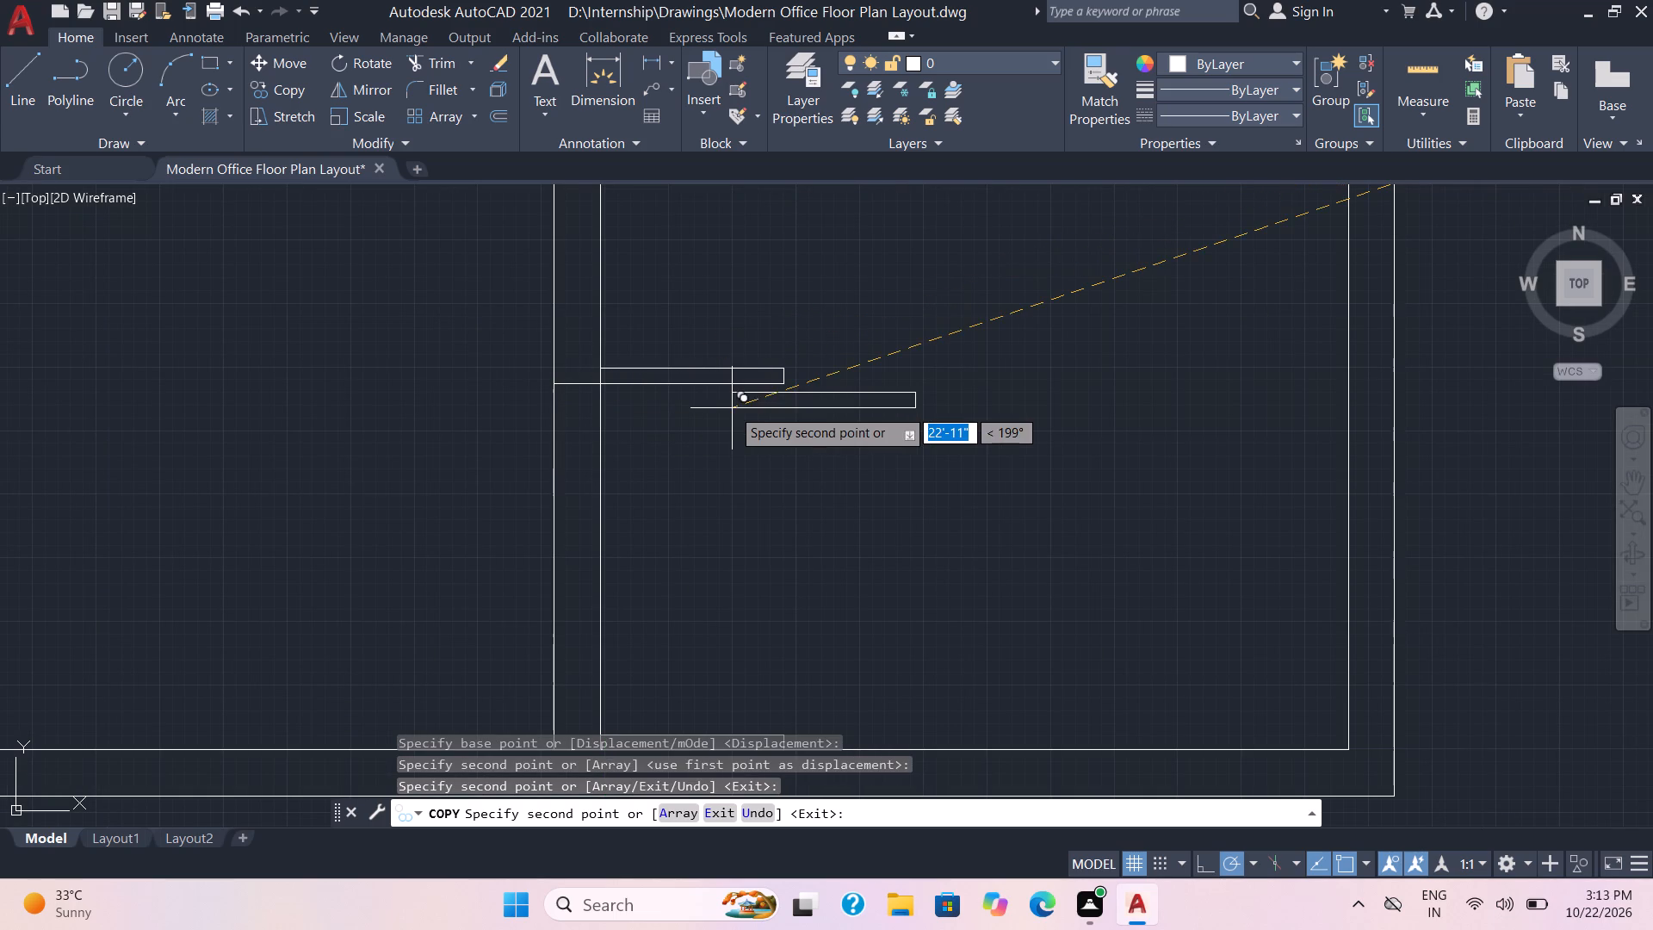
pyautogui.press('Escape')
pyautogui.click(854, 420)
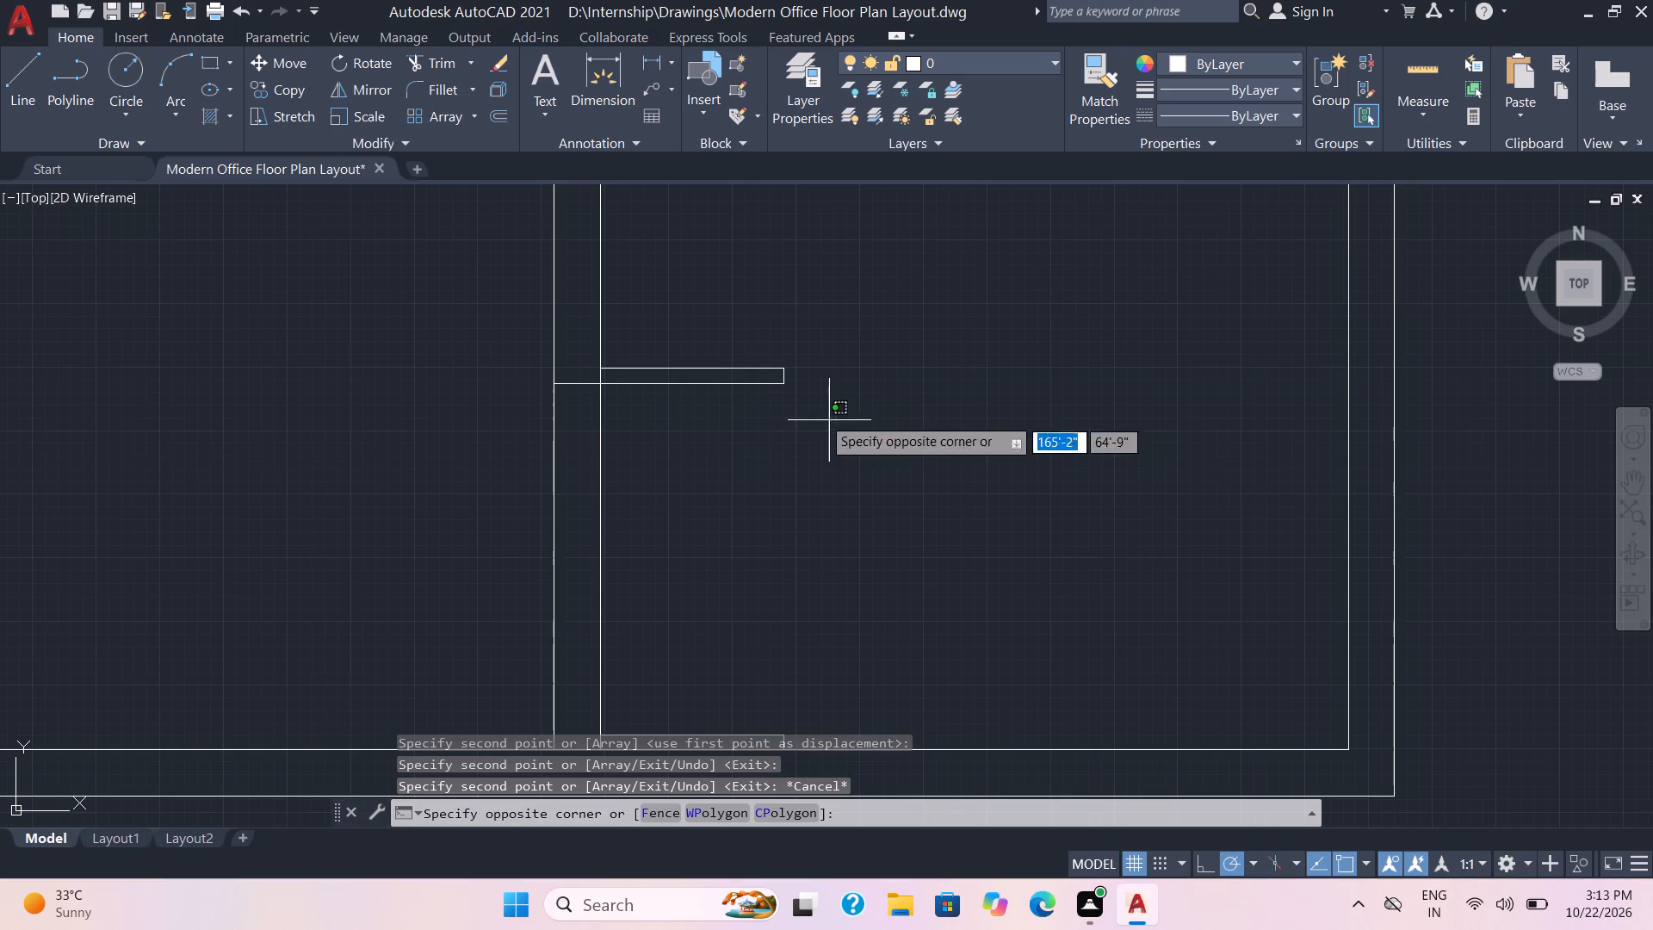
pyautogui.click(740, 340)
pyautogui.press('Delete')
# Copy the 3' by 3" rectangle from its upper-left corner to the inner north end of the lower-right room's west opening.
pyautogui.scroll(-2, 1061, 405)
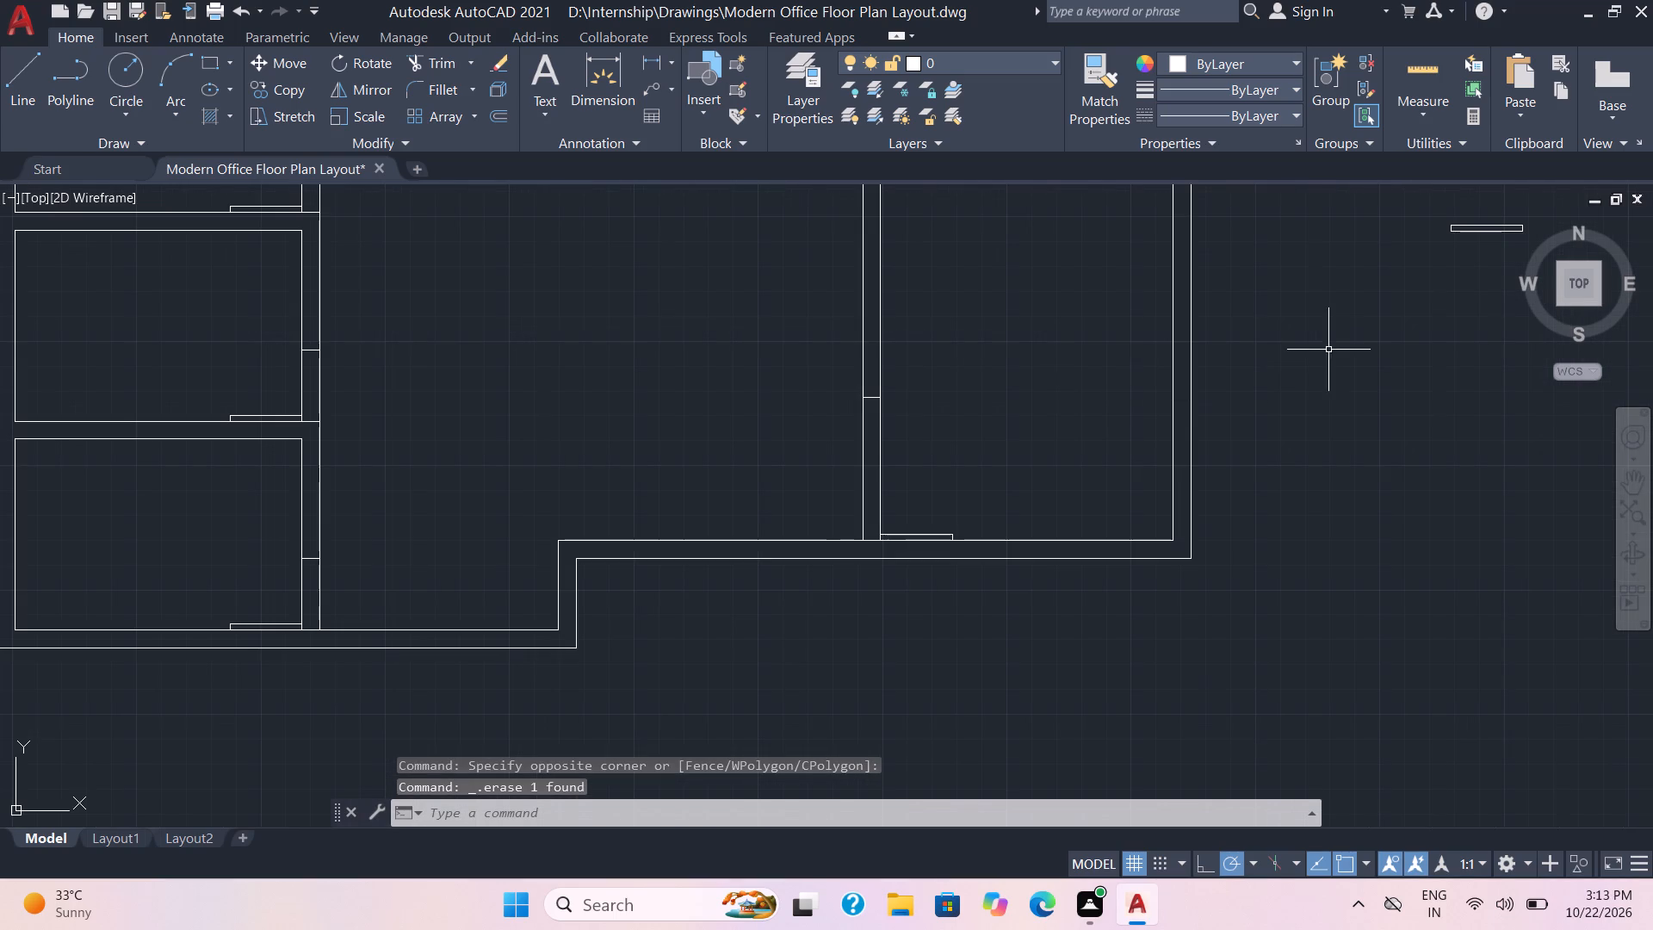
pyautogui.moveTo(1340, 344); pyautogui.dragTo(1169, 518, button='middle')
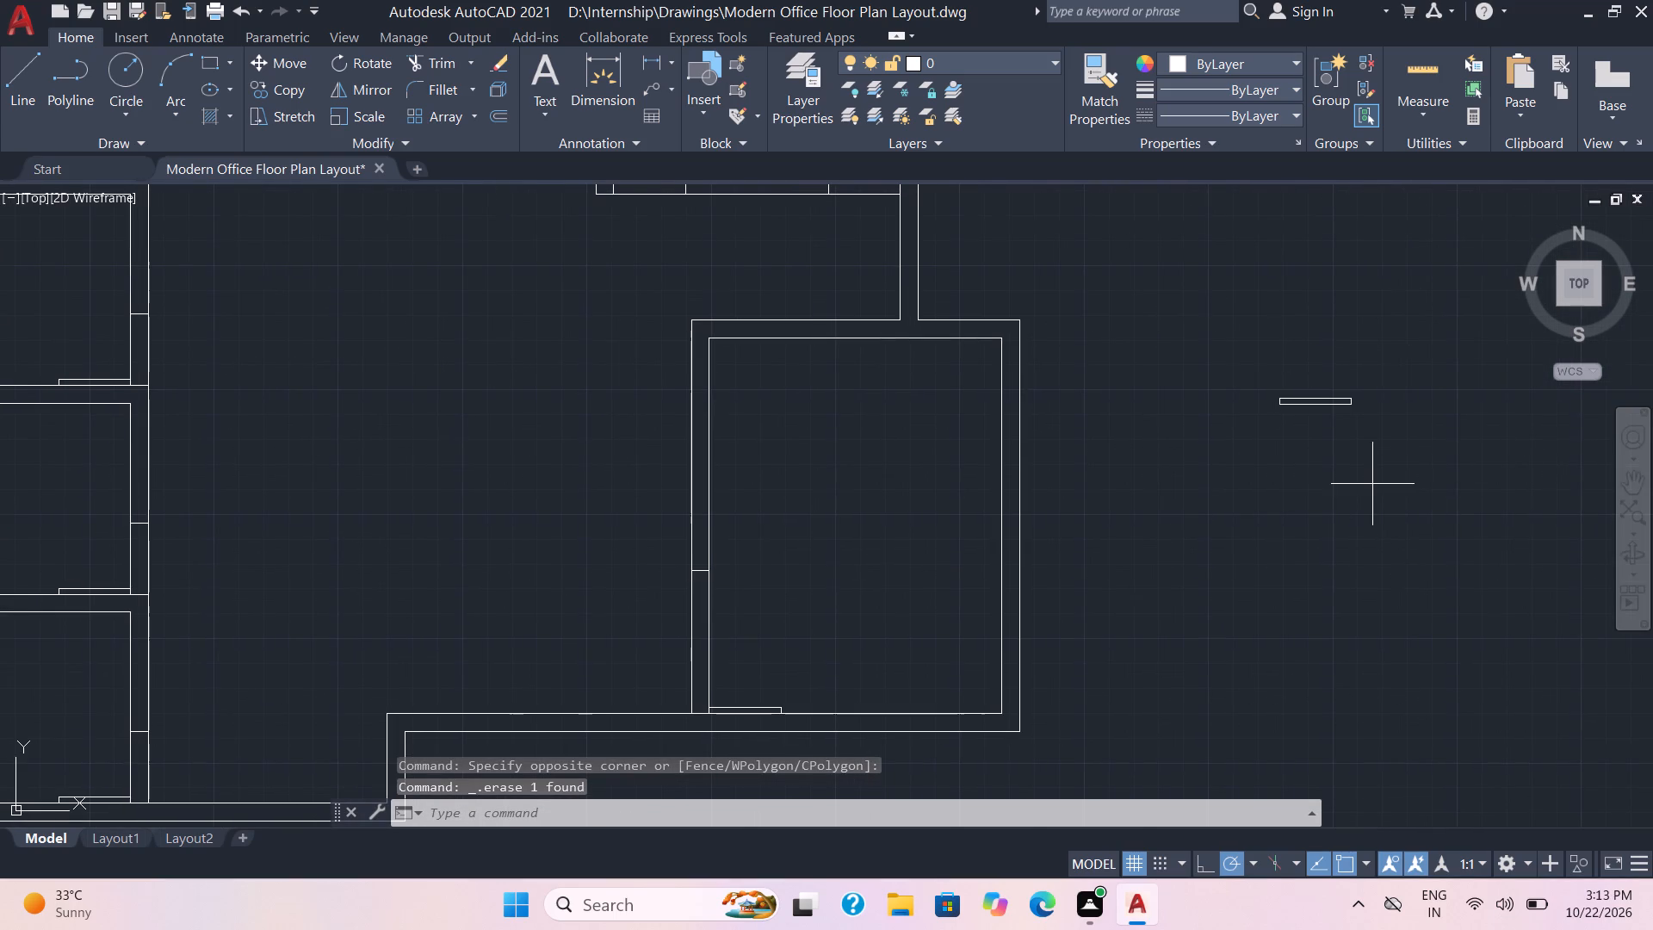
pyautogui.click(1372, 484)
pyautogui.click(1262, 339)
pyautogui.write("co'")
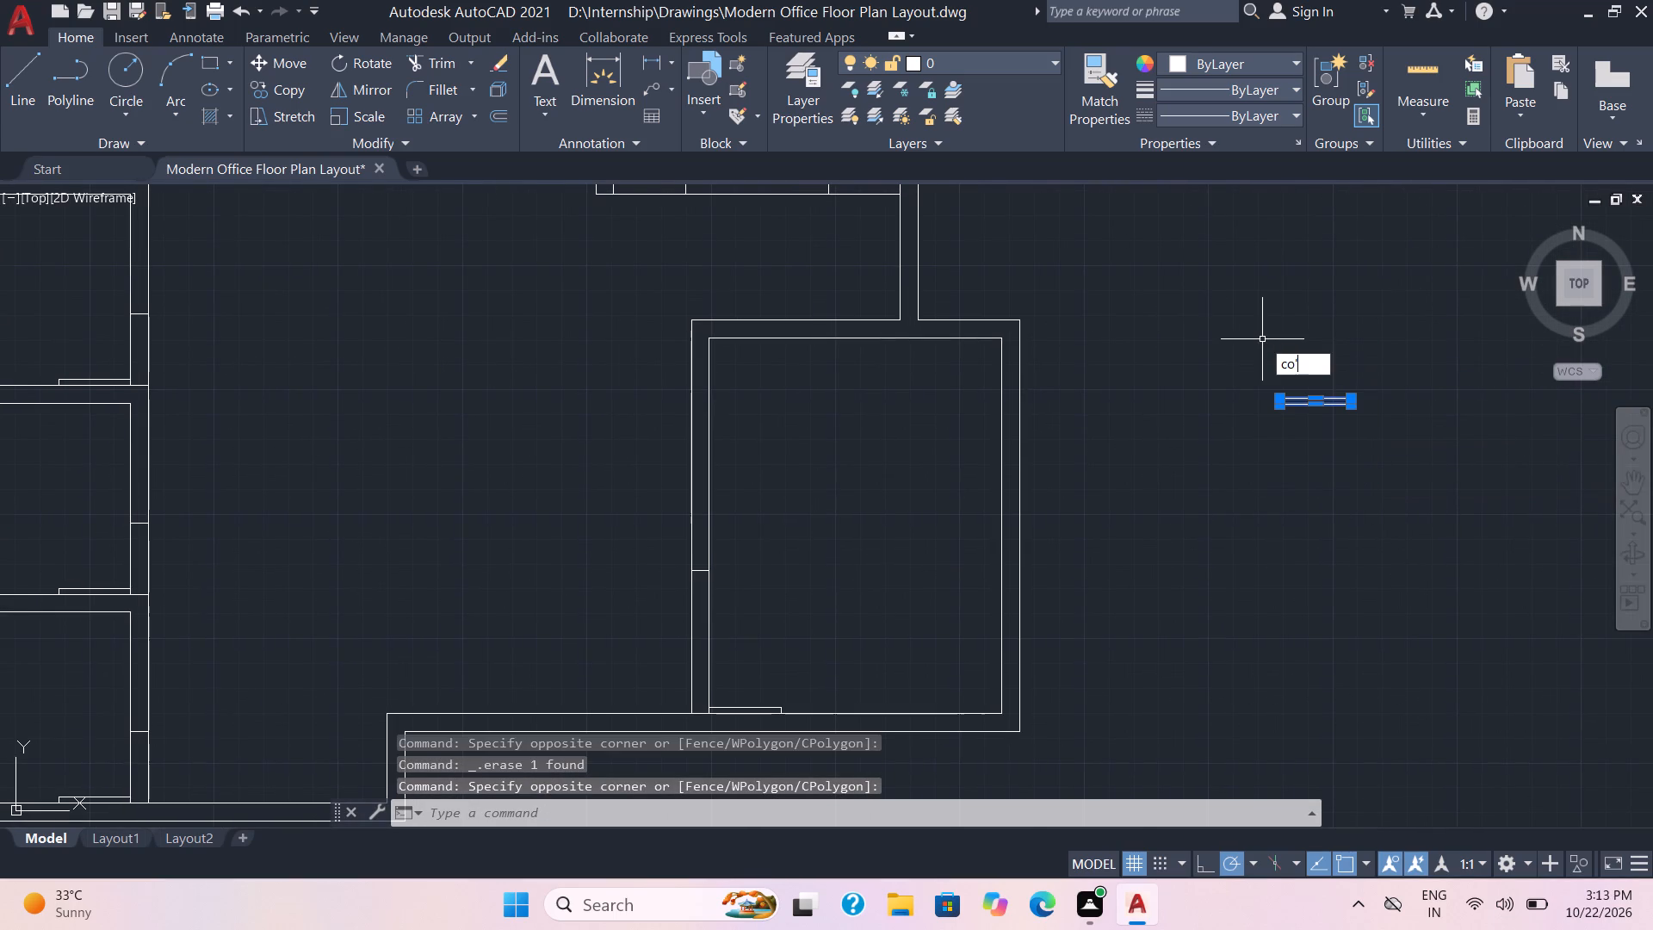
pyautogui.press('BackSpace')
pyautogui.press('Return')
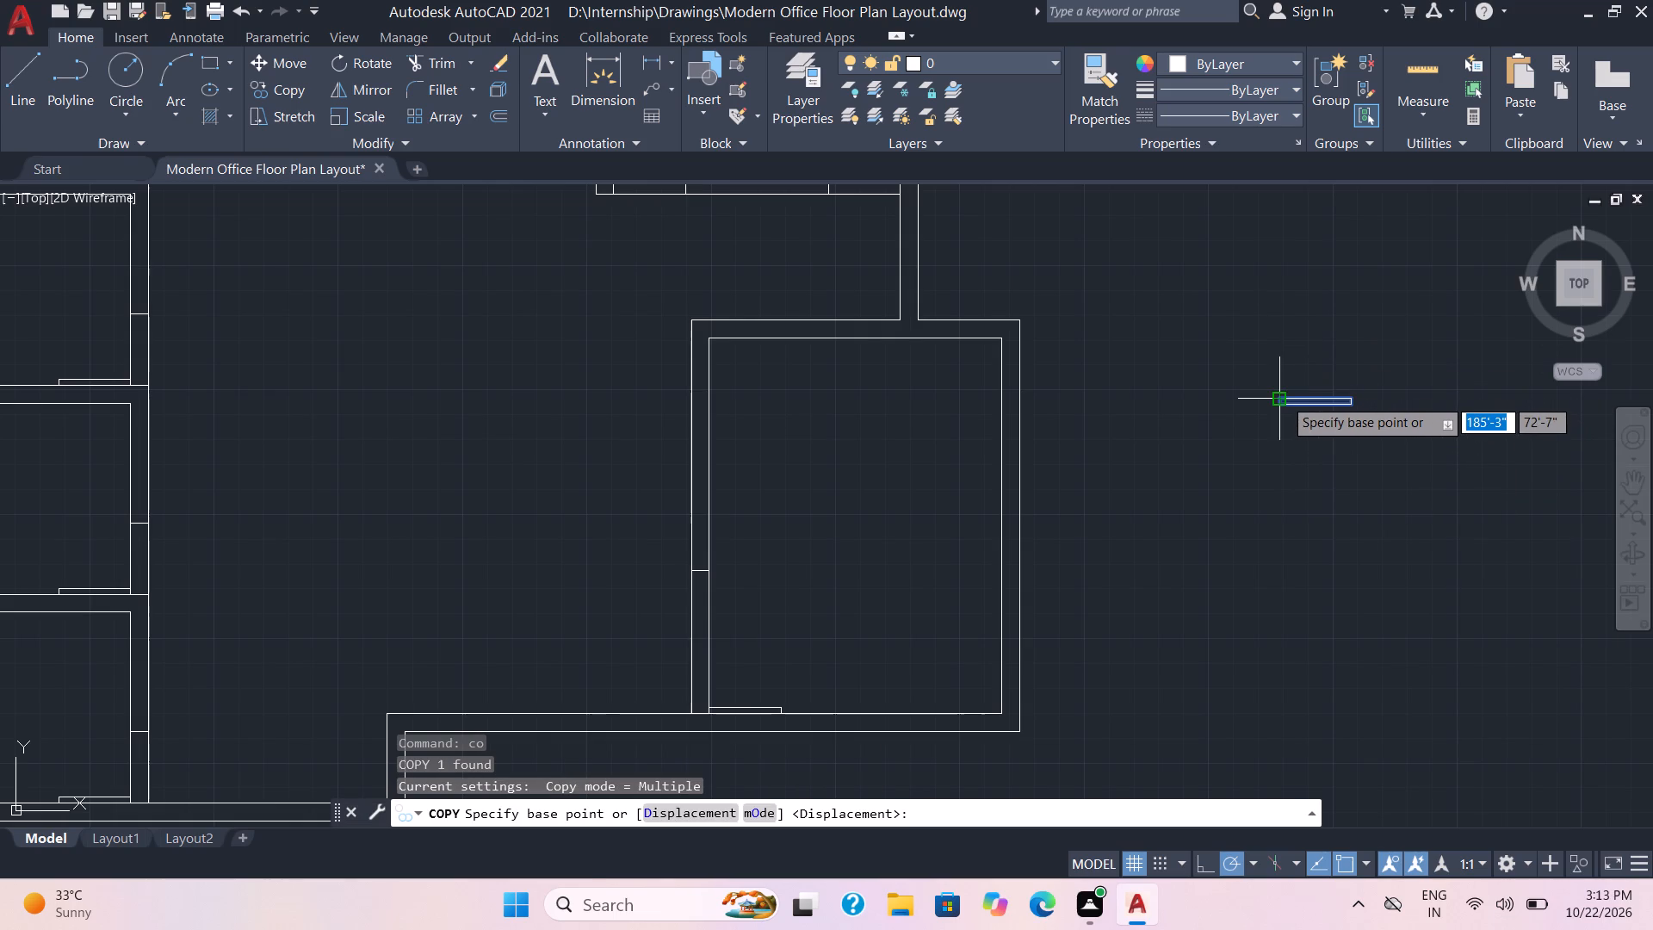
pyautogui.scroll(2, 1284, 398)
pyautogui.click(1261, 401)
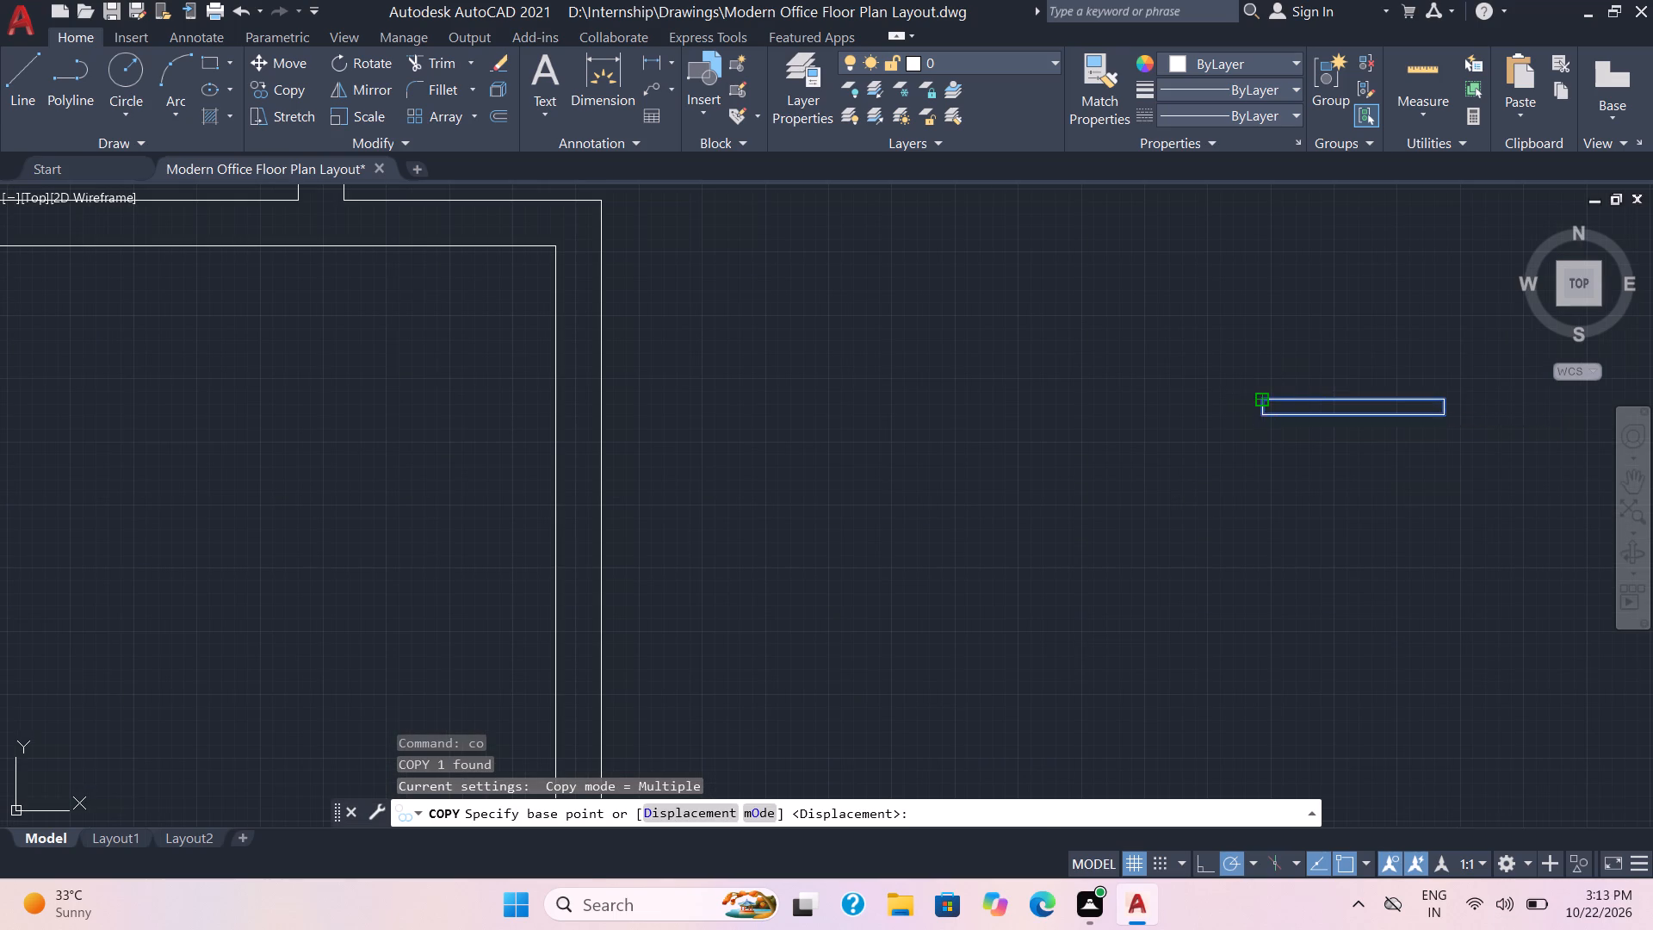
pyautogui.scroll(-3, 766, 540)
pyautogui.scroll(3, 539, 586)
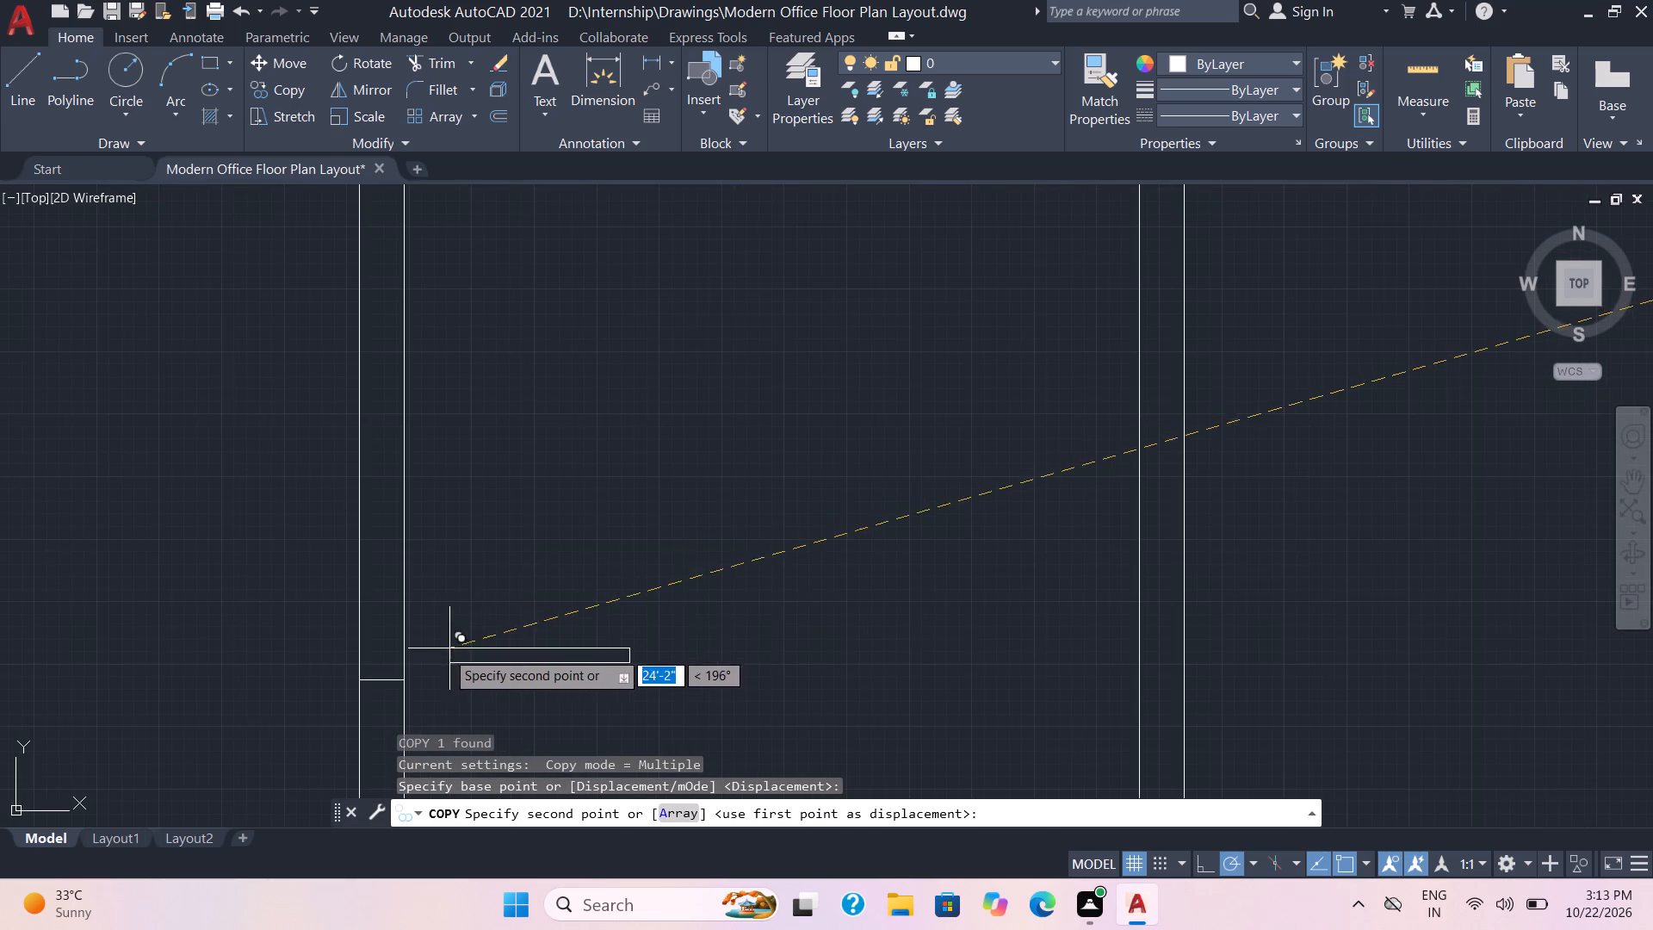
pyautogui.click(404, 675)
# Place one more copy by its upper-left corner at the lower-left outside corner of the block above the left room column.
pyautogui.scroll(-3, 477, 601)
pyautogui.scroll(-1, 346, 465)
pyautogui.moveTo(346, 465); pyautogui.dragTo(667, 490, button='middle')
pyautogui.scroll(3, 453, 426)
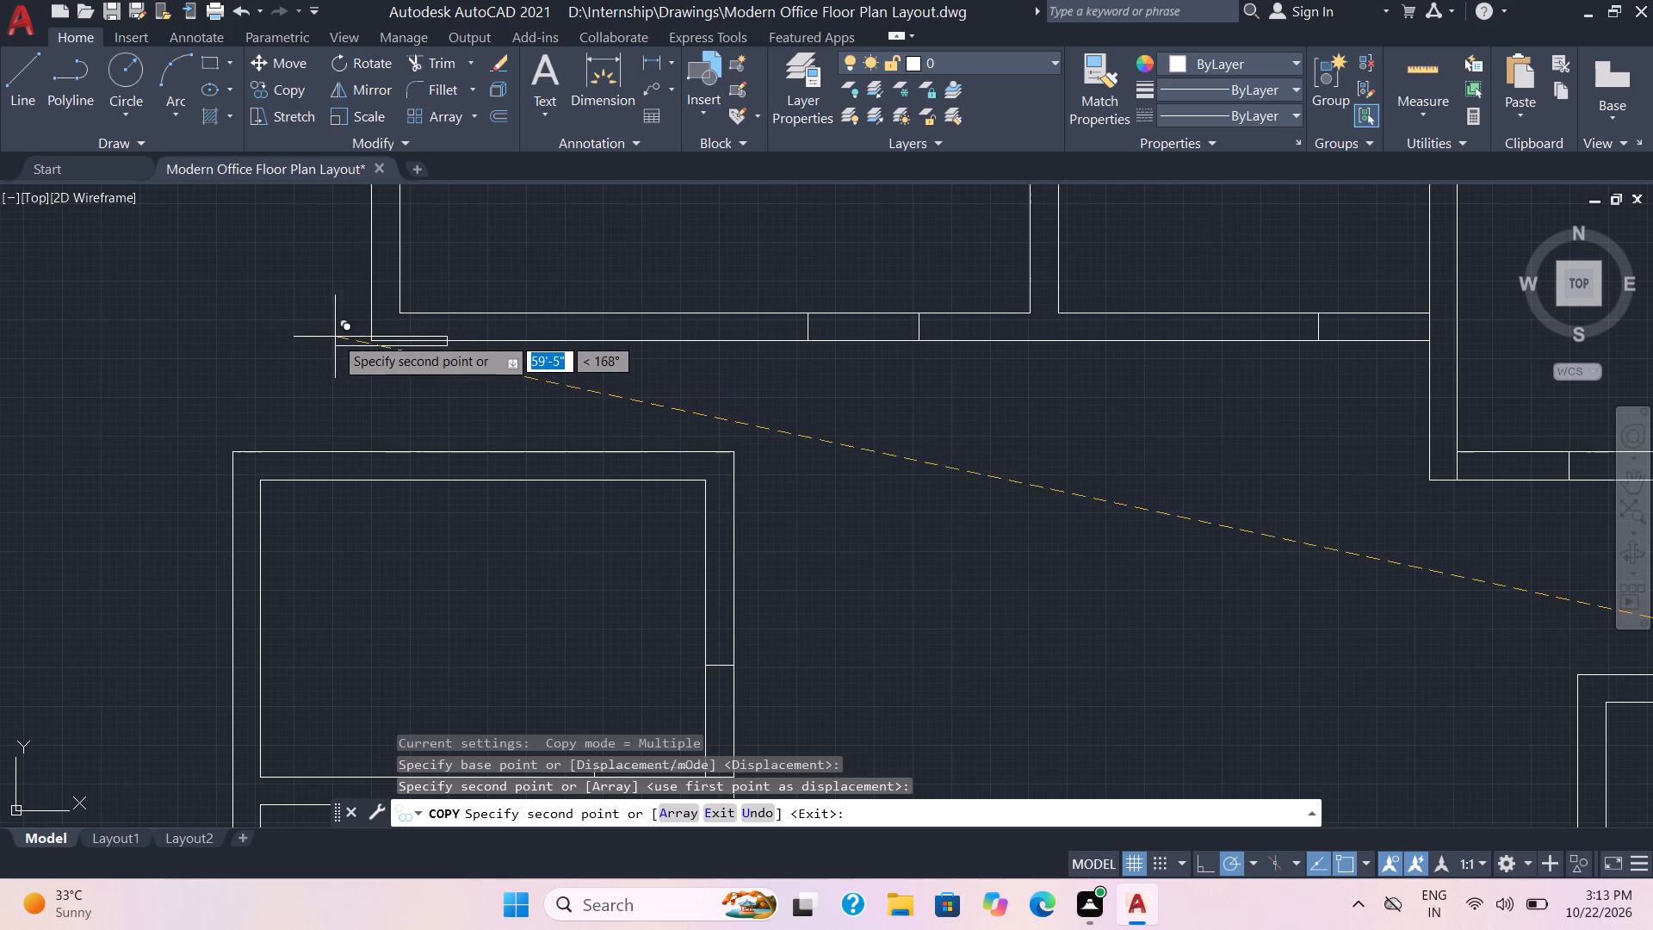
pyautogui.click(367, 344)
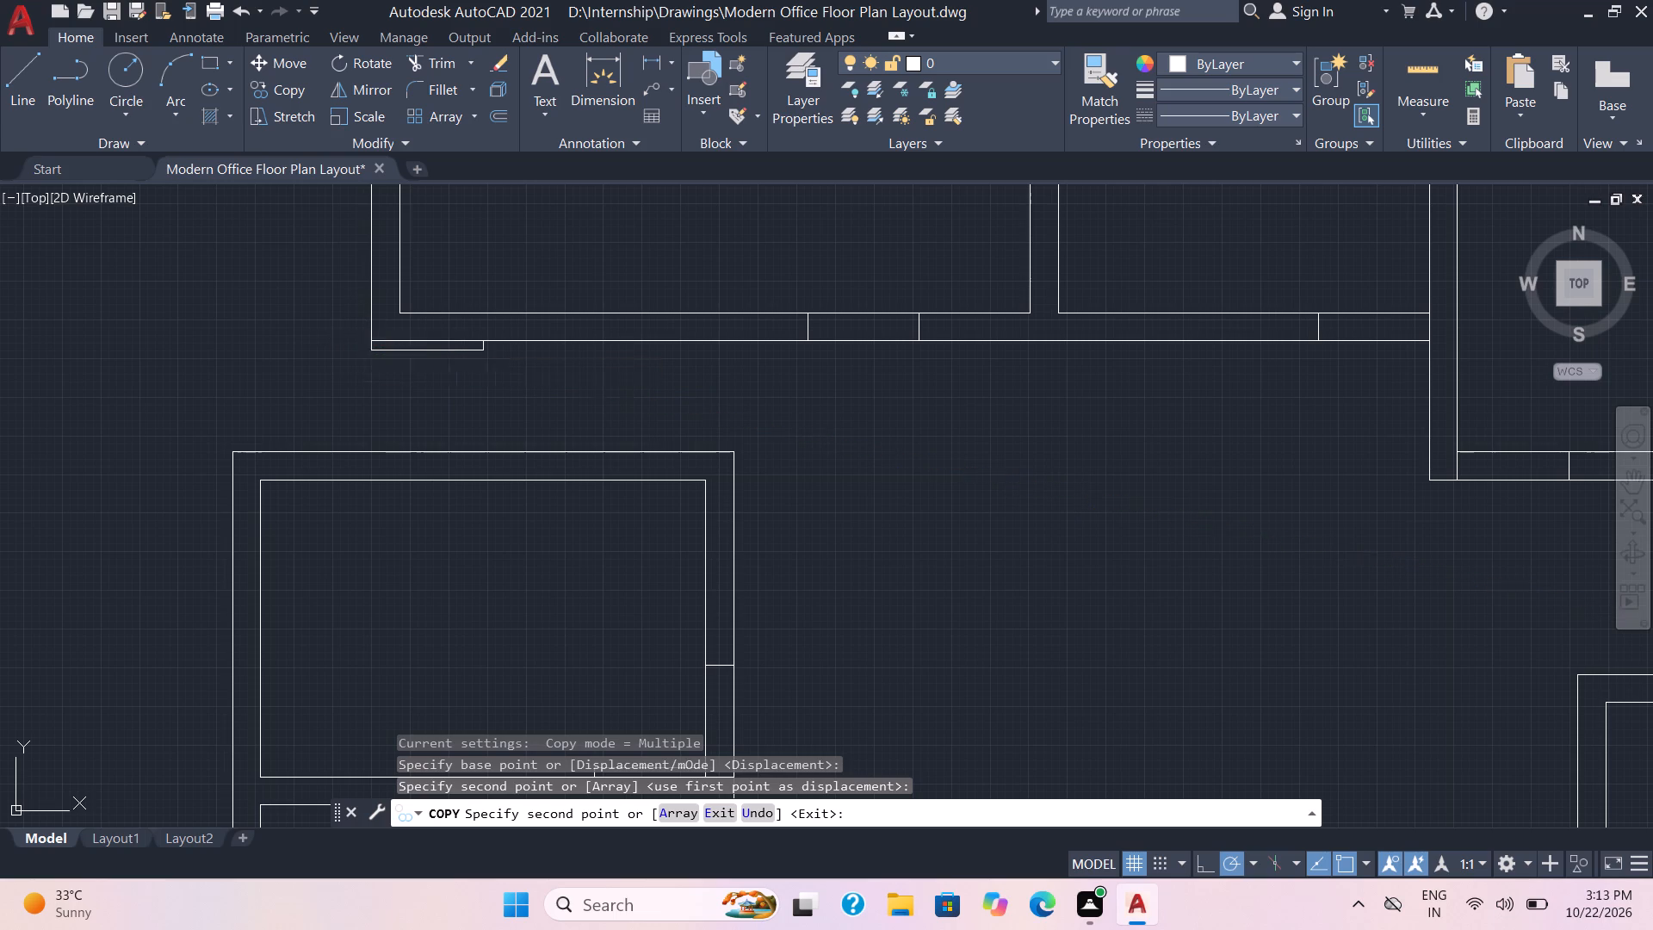
pyautogui.press('Escape')
# Move that door leaf about 2' east along the outer face of the block's bottom wall.
pyautogui.click(535, 397)
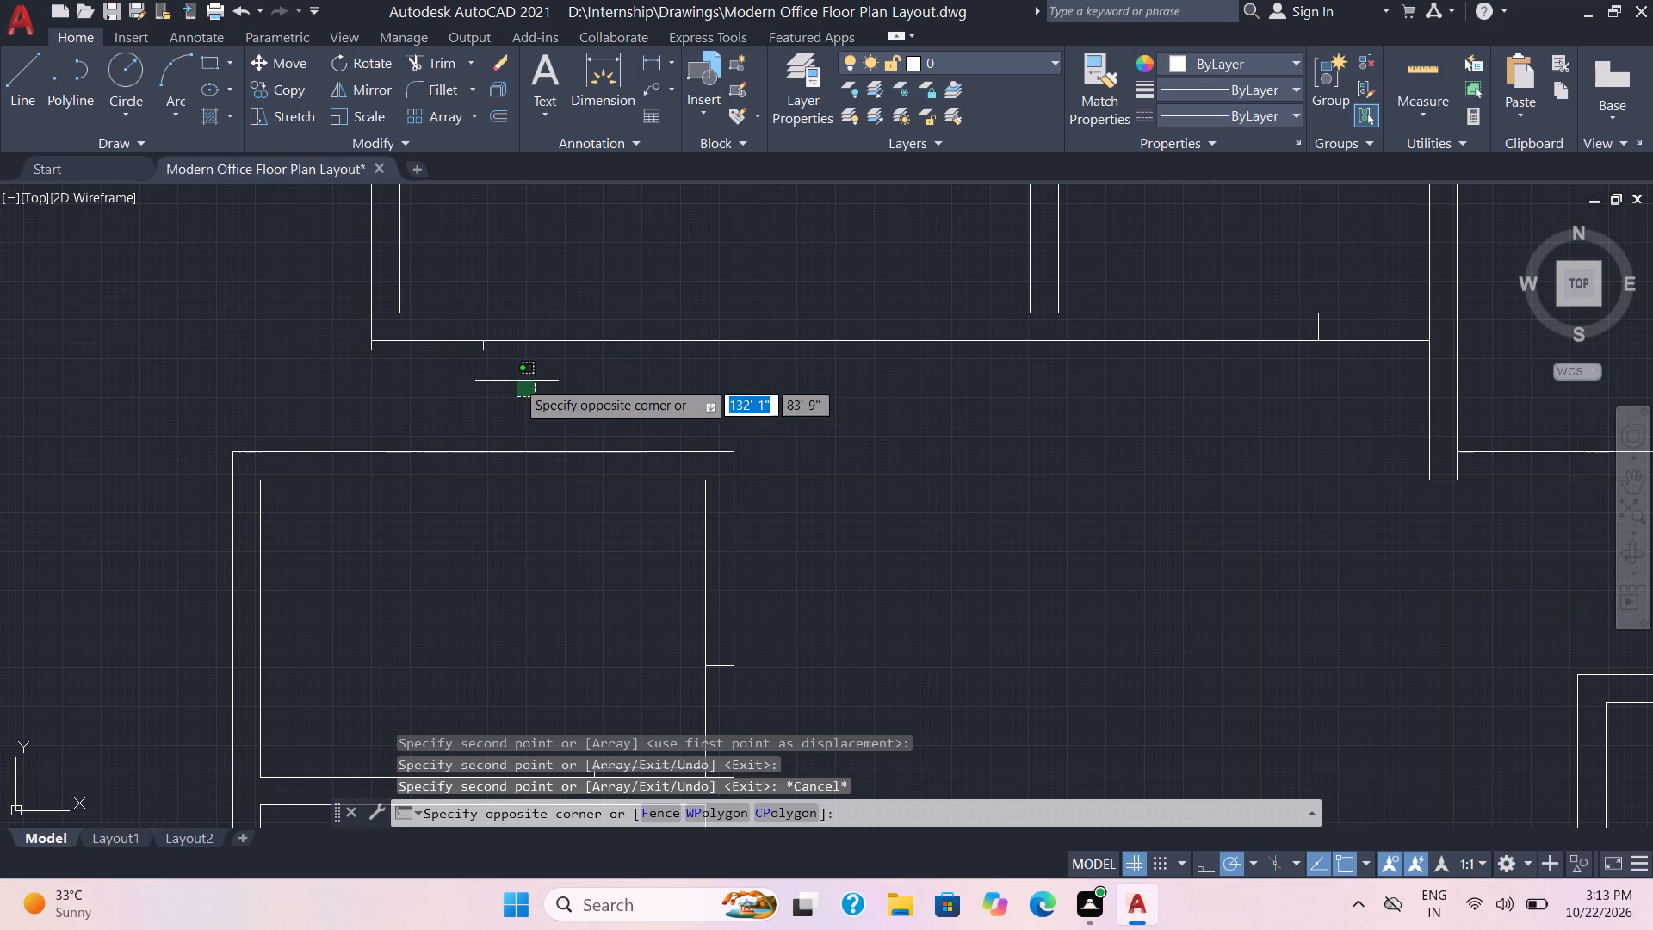
pyautogui.click(451, 348)
pyautogui.press('m')
pyautogui.press('Return')
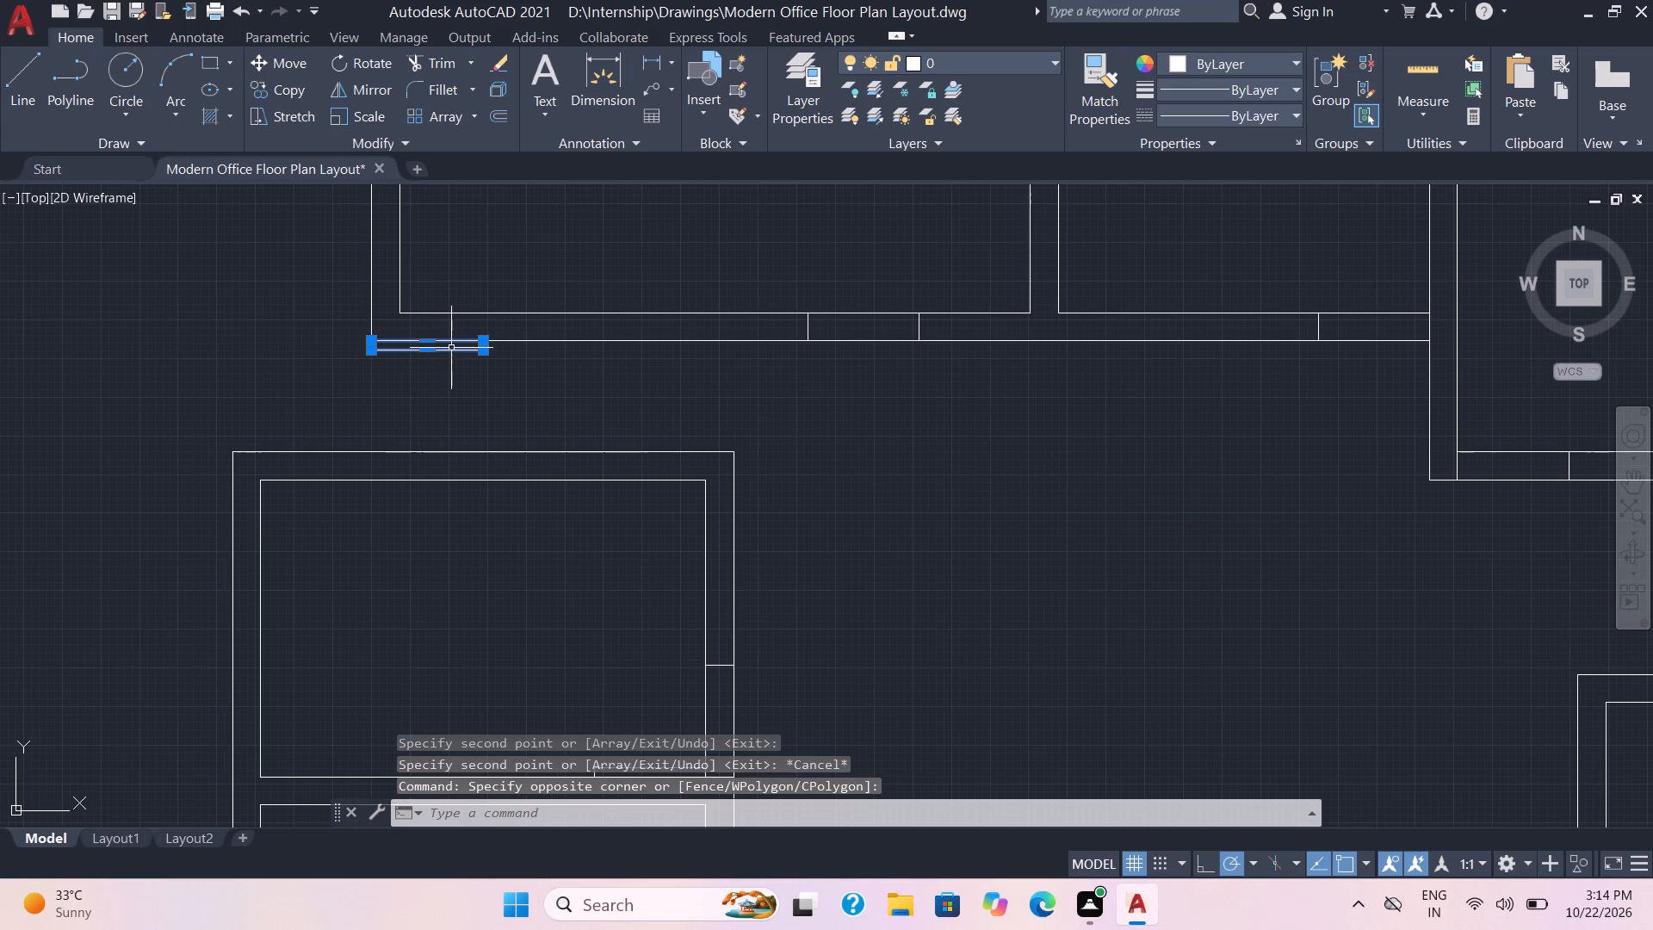
pyautogui.scroll(3, 439, 349)
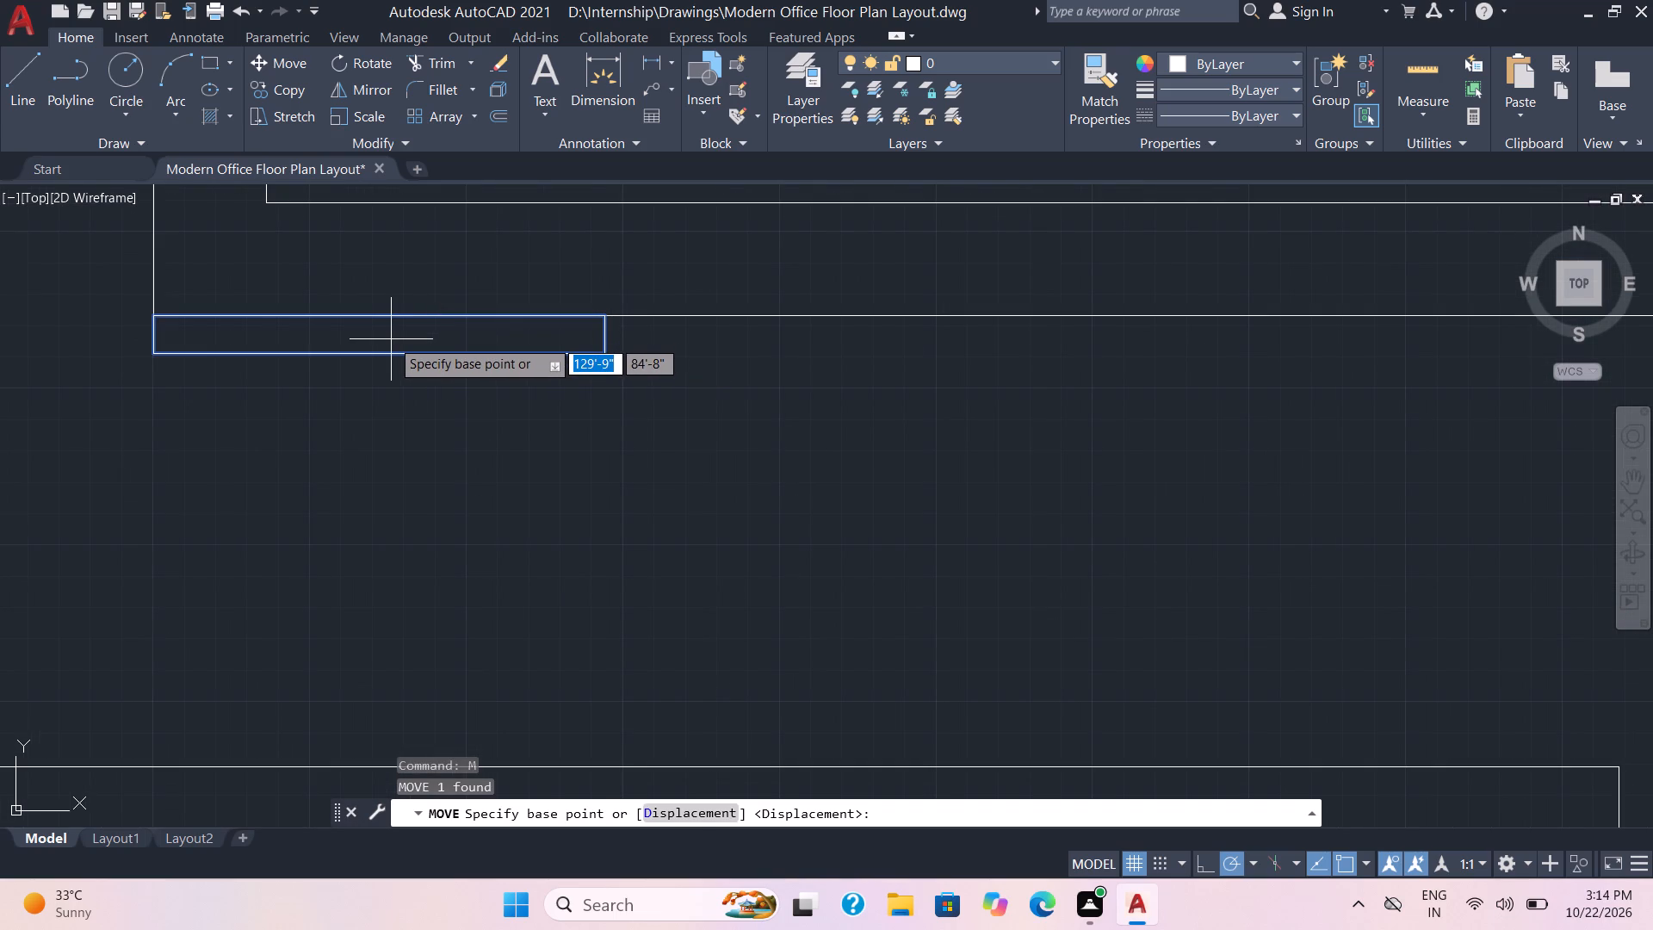
pyautogui.scroll(1, 382, 332)
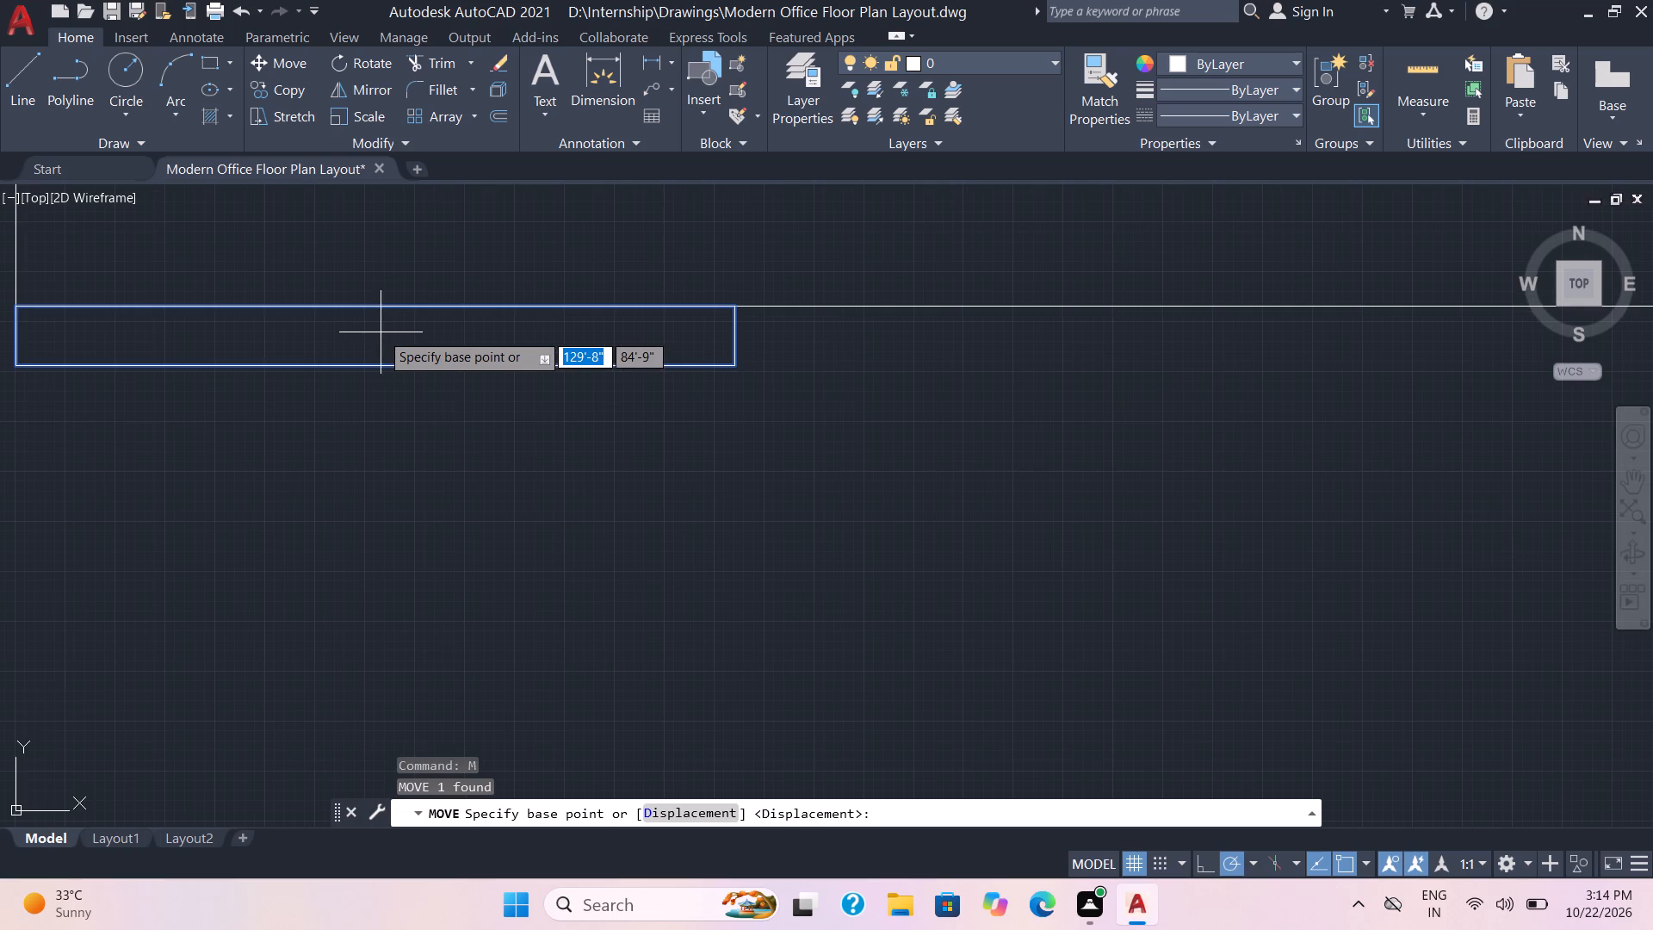
pyautogui.click(381, 332)
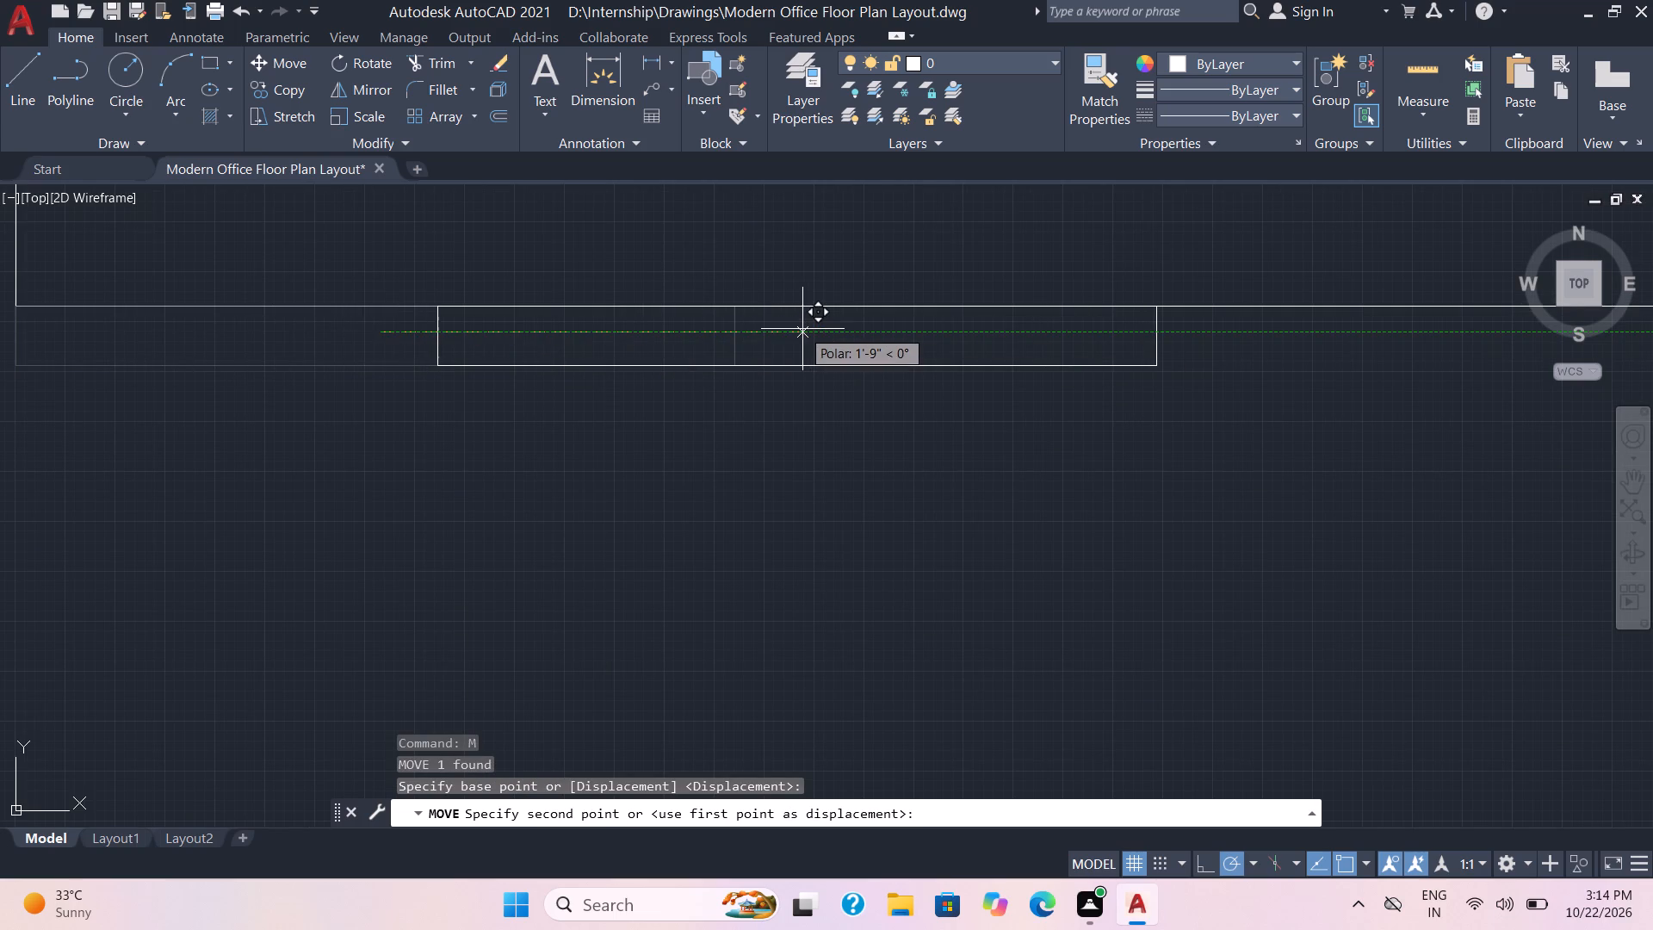
pyautogui.scroll(-2, 802, 329)
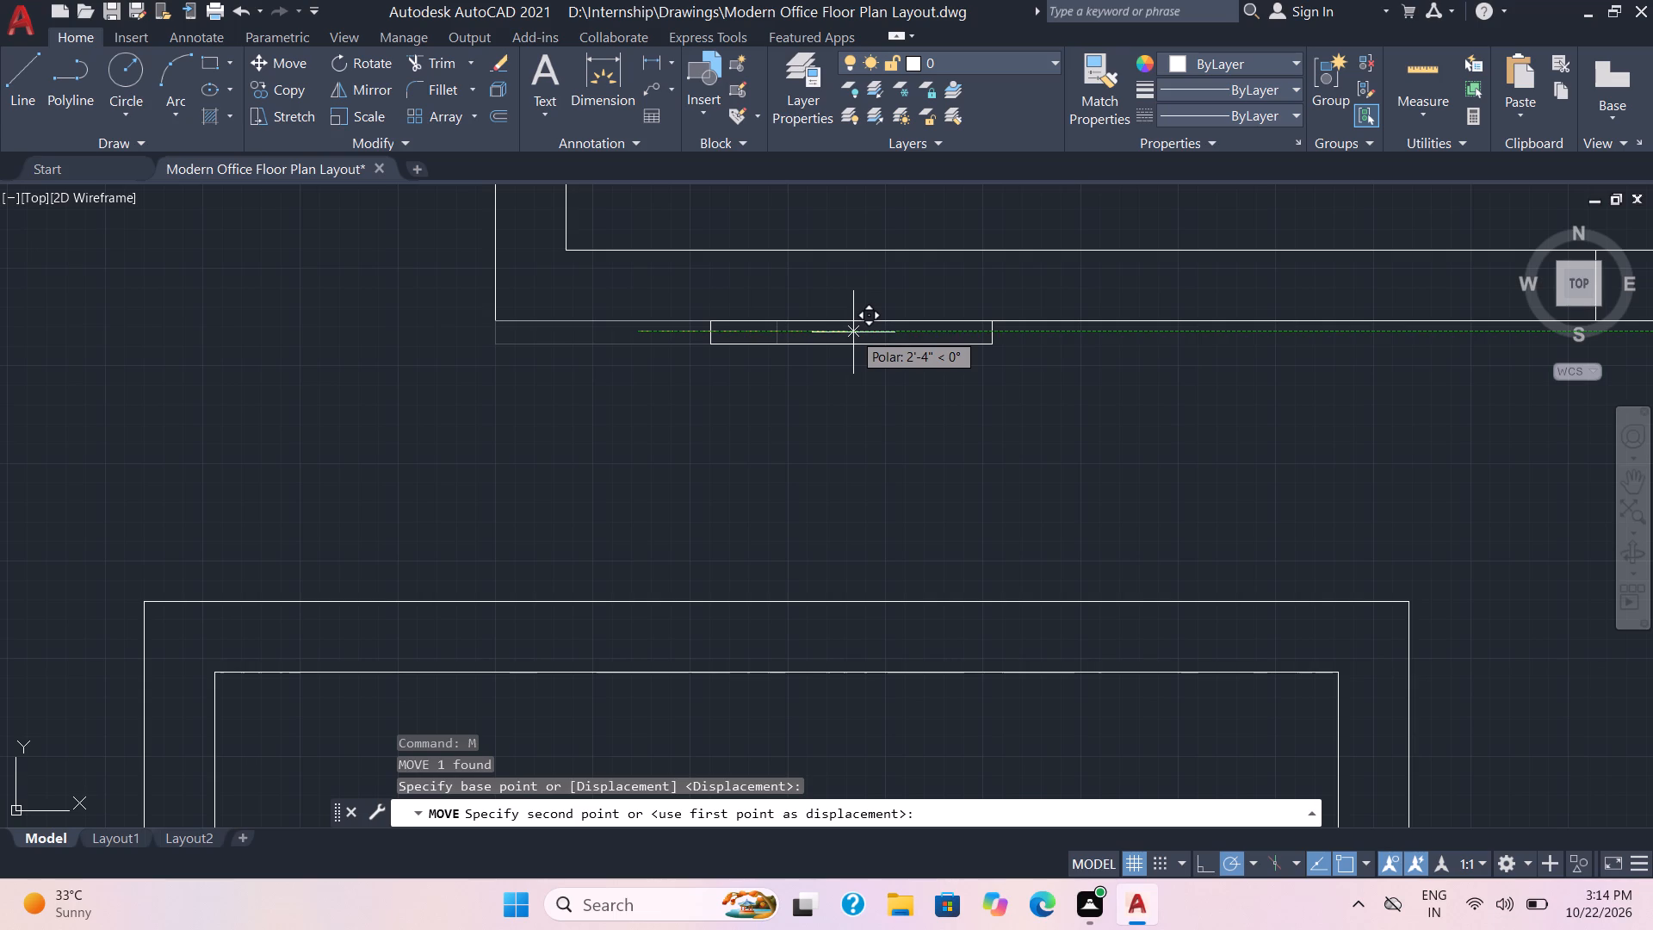
pyautogui.click(825, 332)
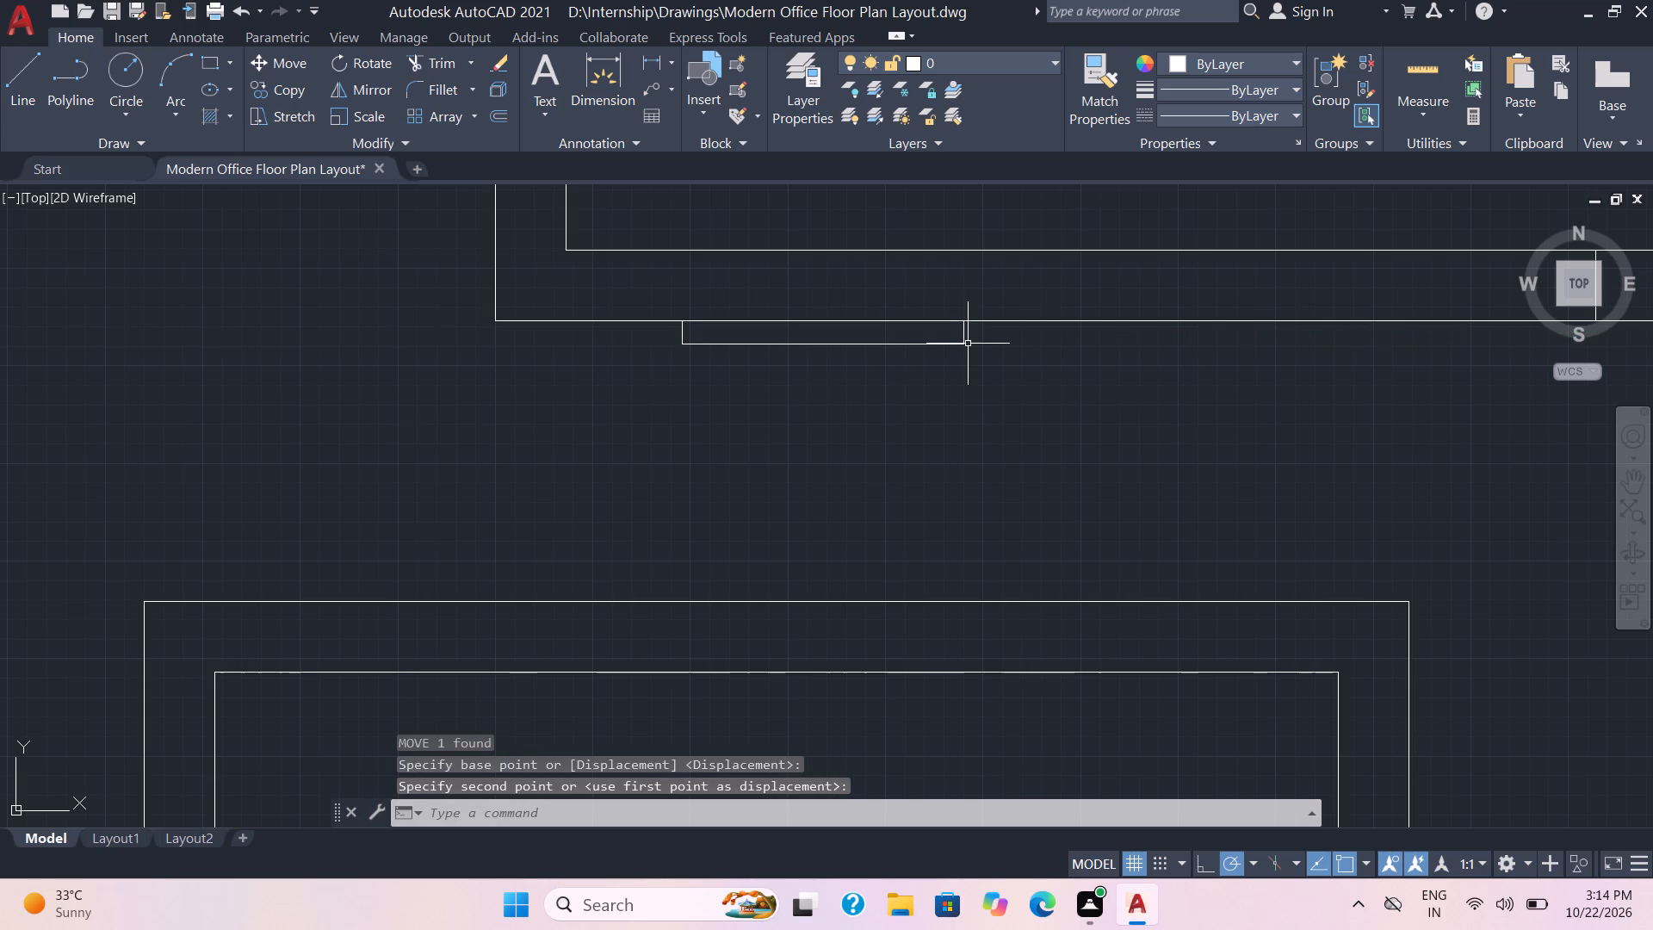
# Draw a 2'-9" vertical line from the leaf's lower-right corner down to the outer top wall of the left column's top room.
pyautogui.press('l')
pyautogui.press('Return')
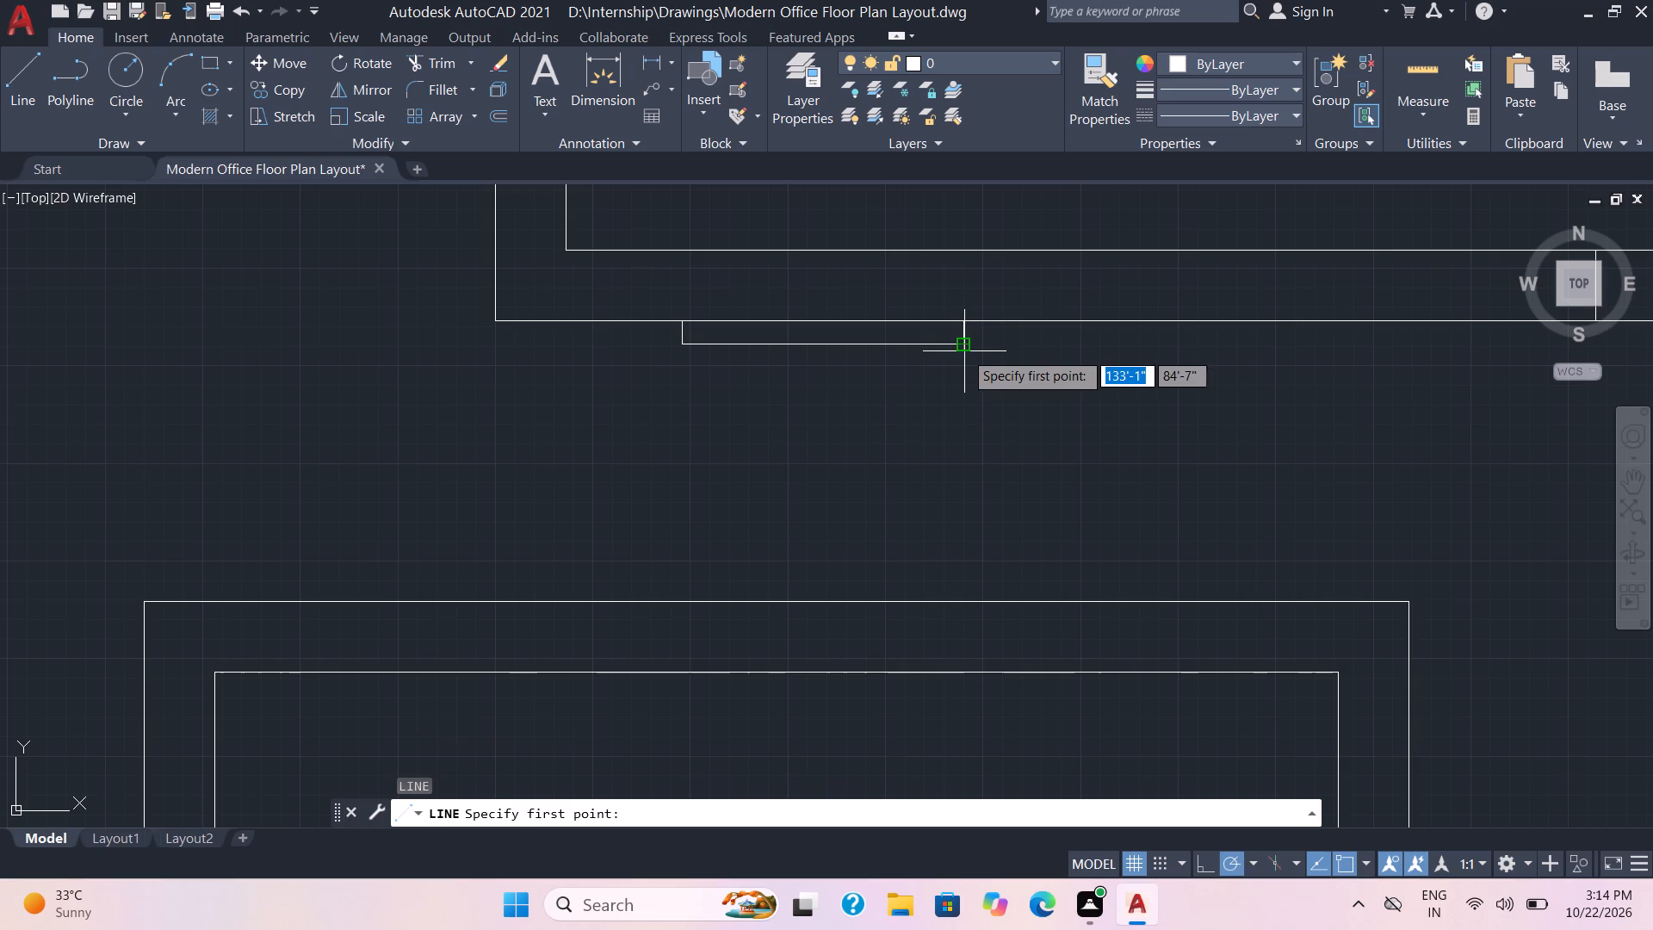
pyautogui.click(967, 348)
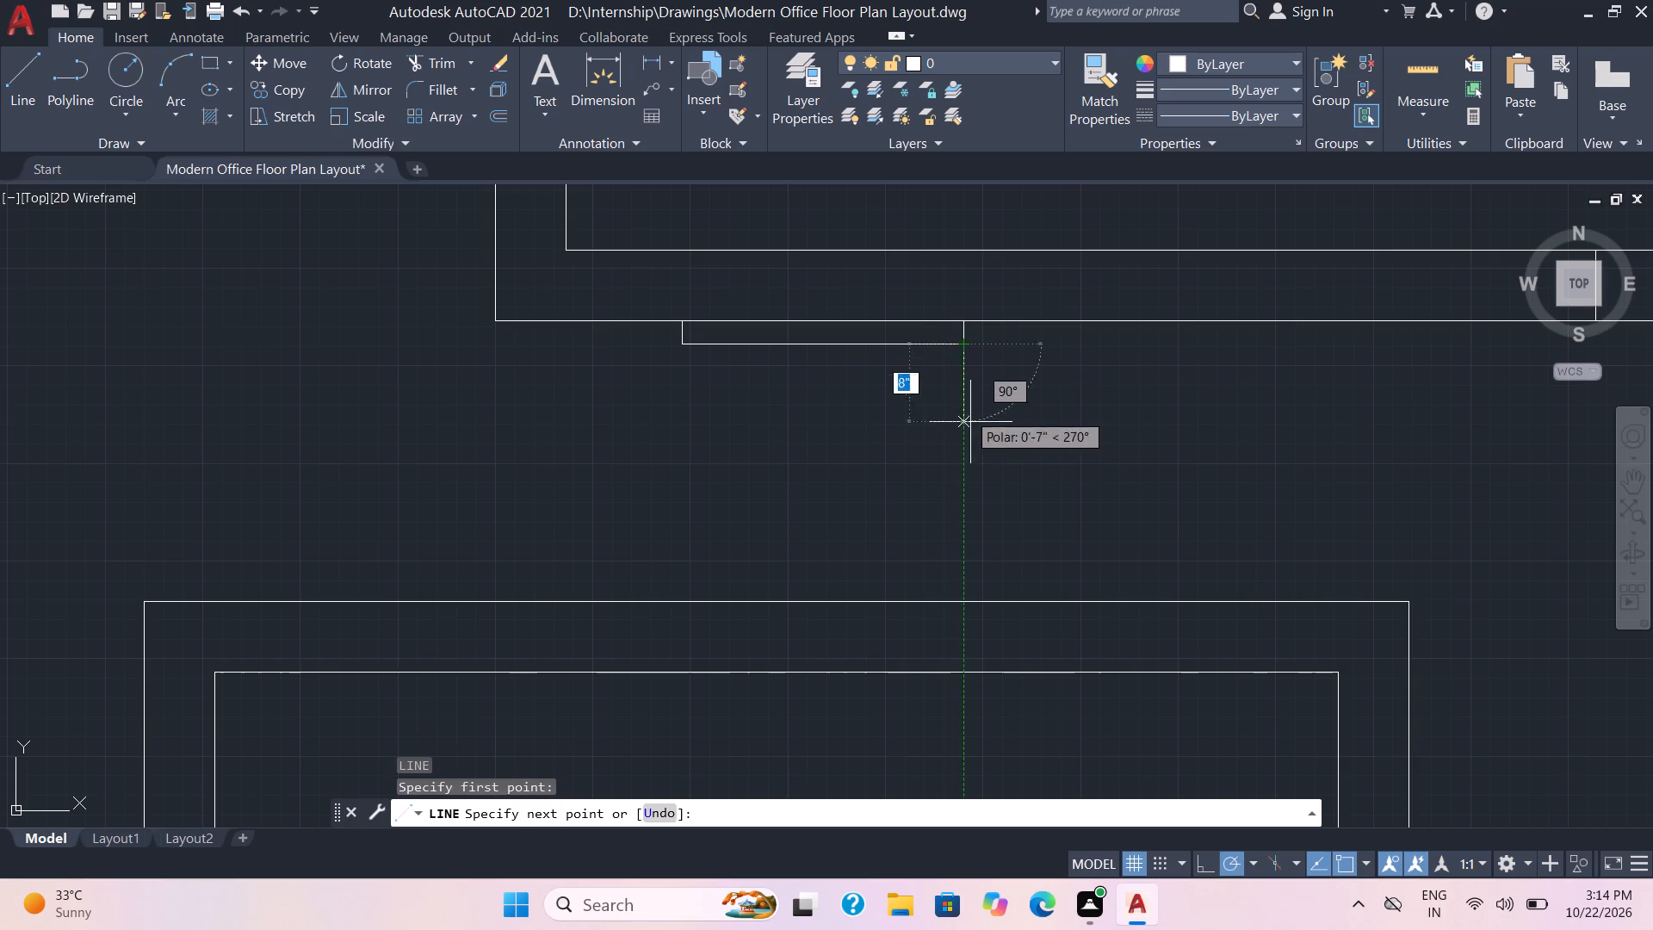
pyautogui.click(961, 594)
pyautogui.press('Escape')
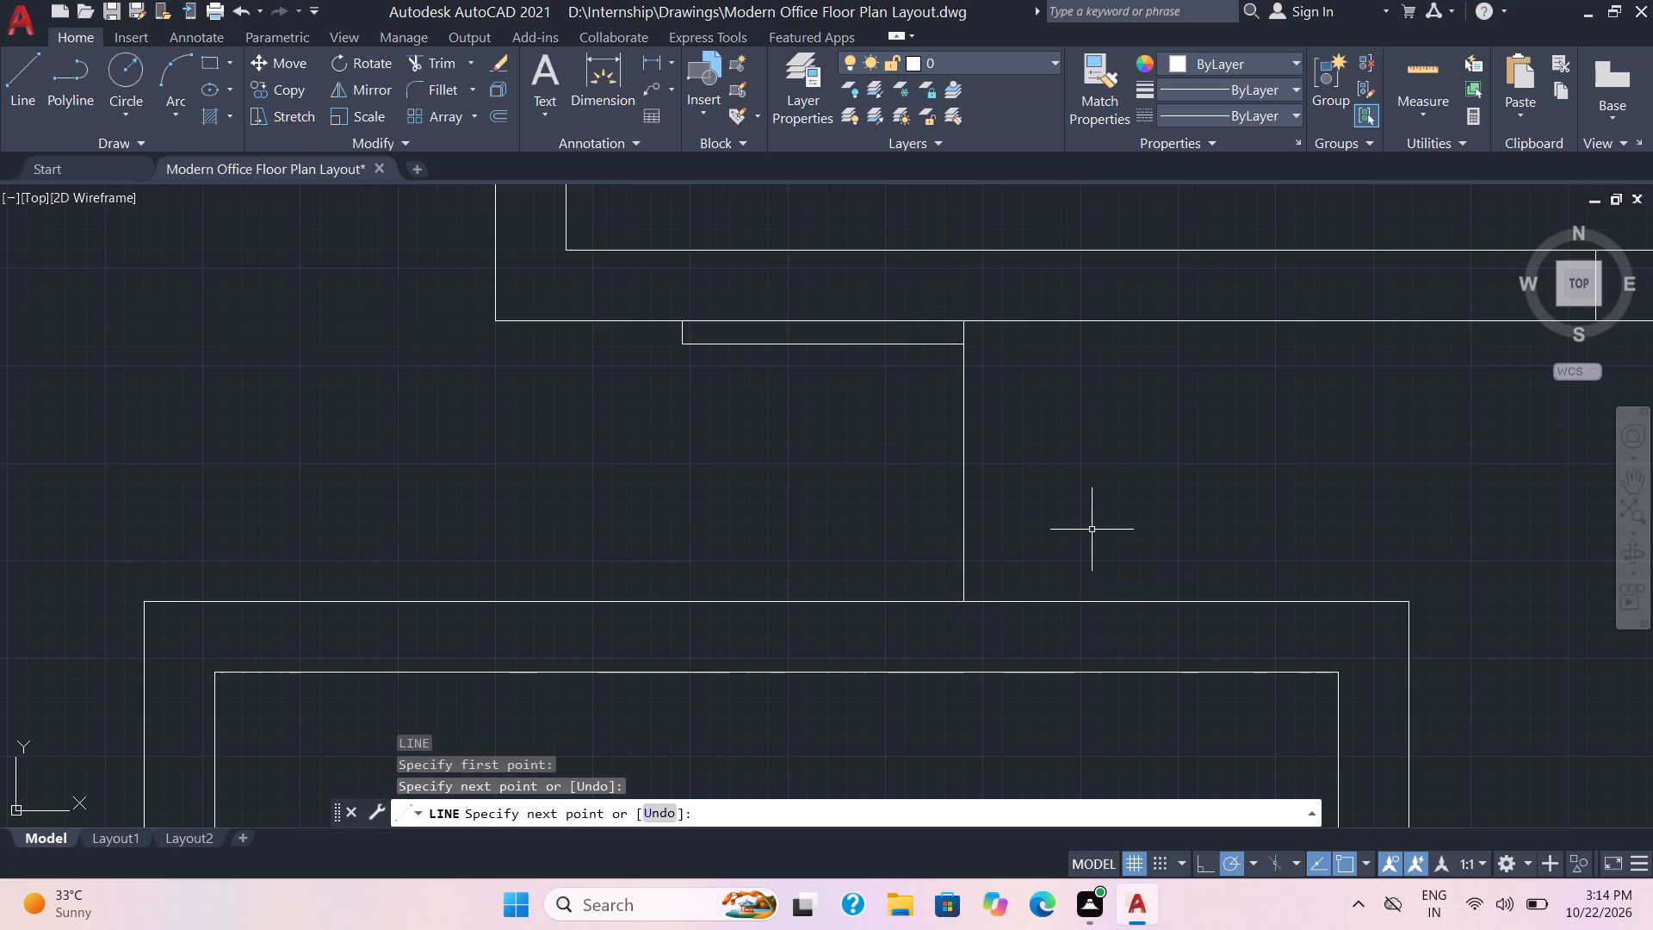
# Offset the new vertical line 9" to the east.
pyautogui.press('o')
pyautogui.press('Return')
pyautogui.press('9')
pyautogui.press('Return')
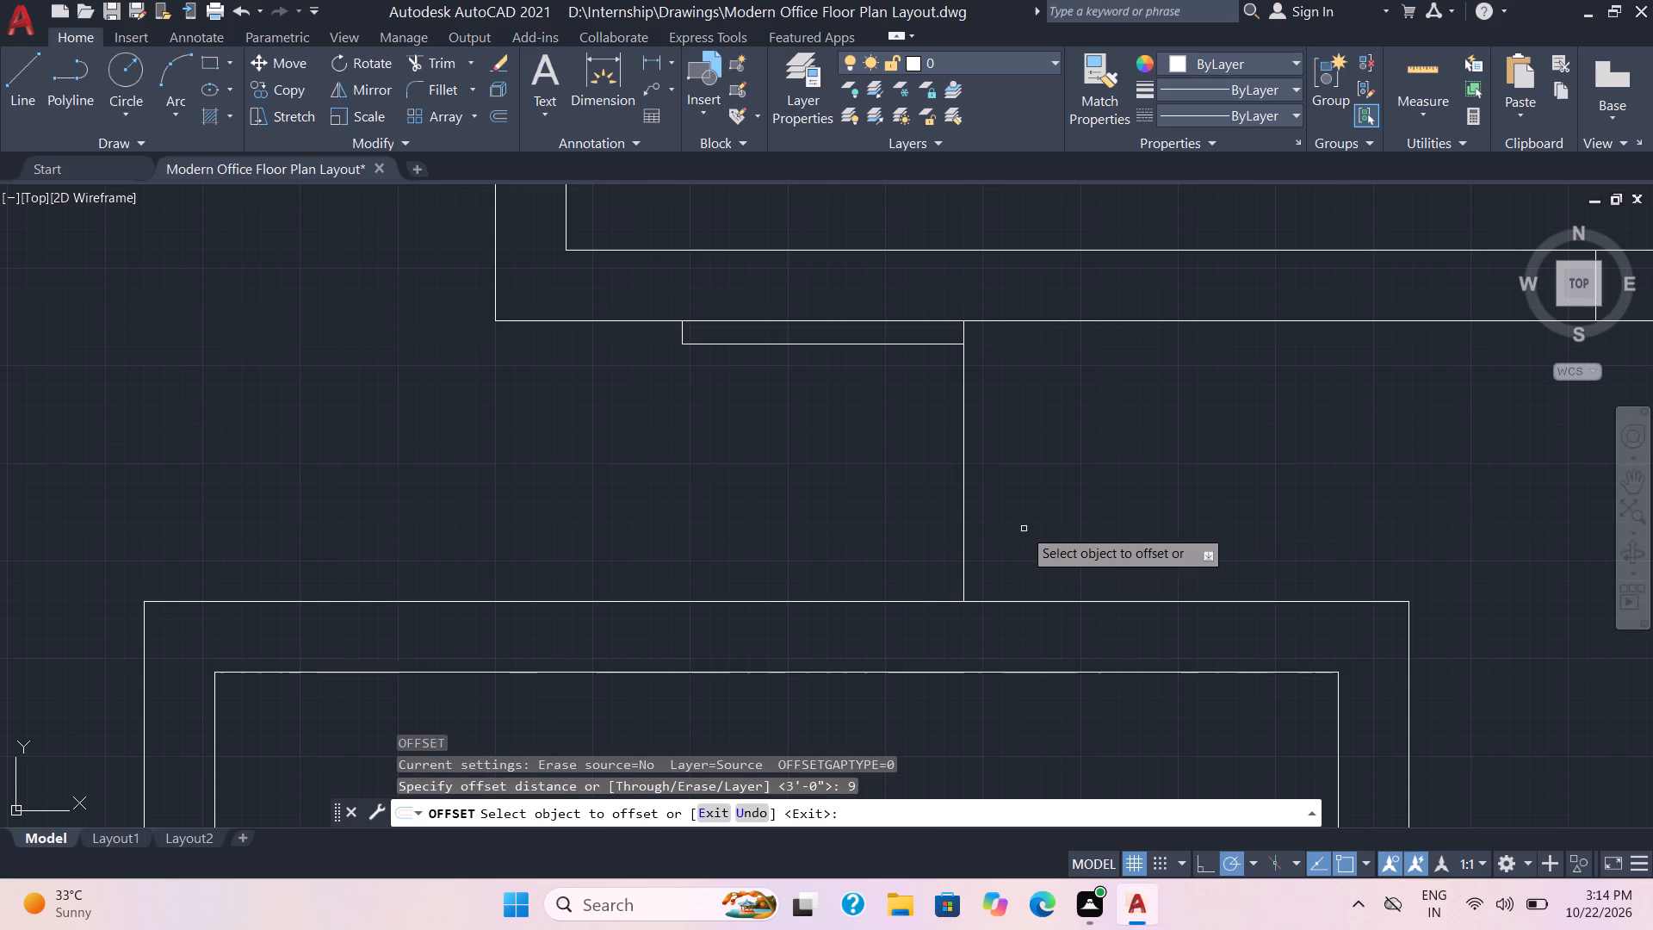
pyautogui.click(961, 518)
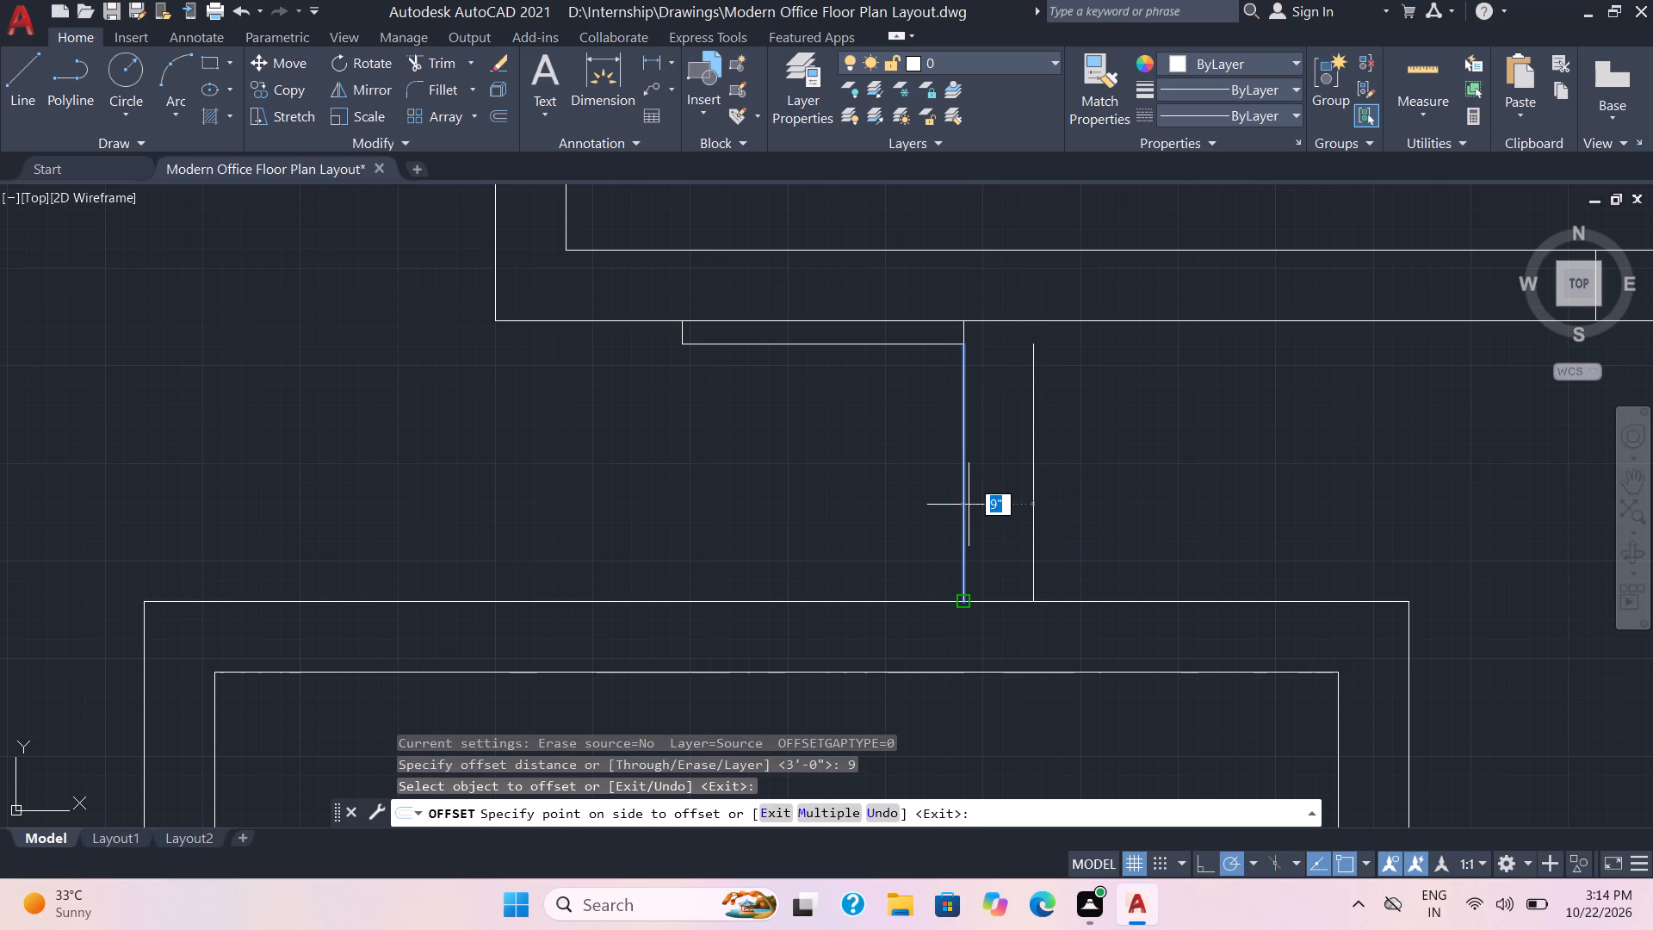
pyautogui.click(969, 505)
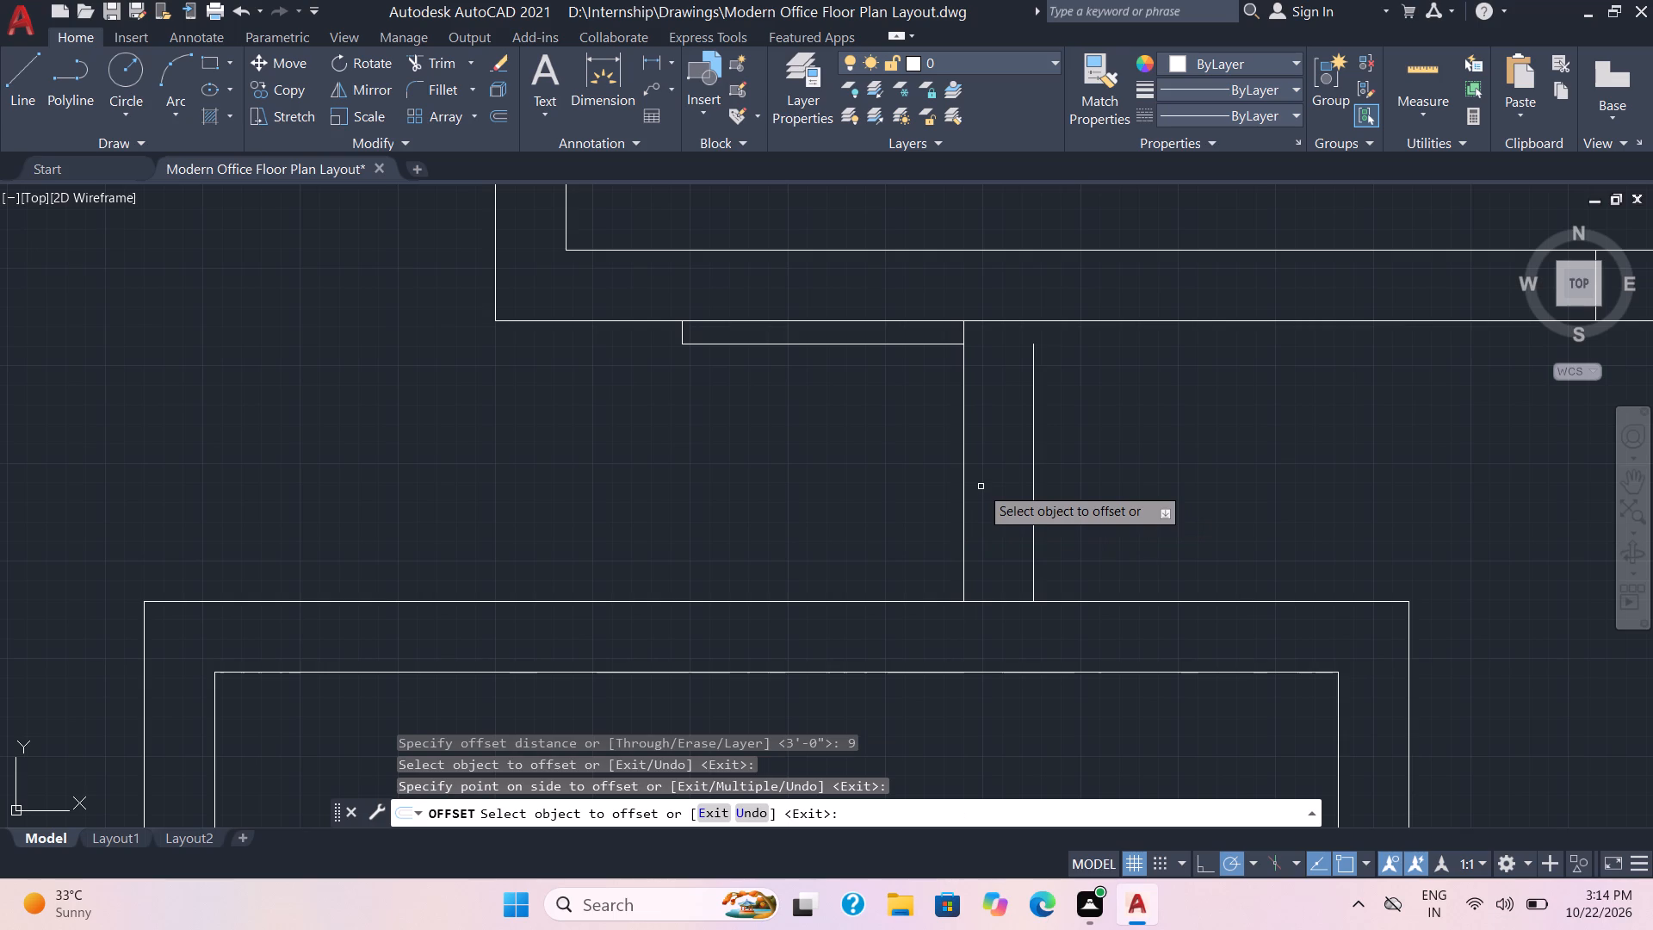
pyautogui.press('Escape')
# Extend the offset line up to the outer face of the upper block's bottom wall, completing the short connecting wall.
pyautogui.write('tr')
pyautogui.press('Return')
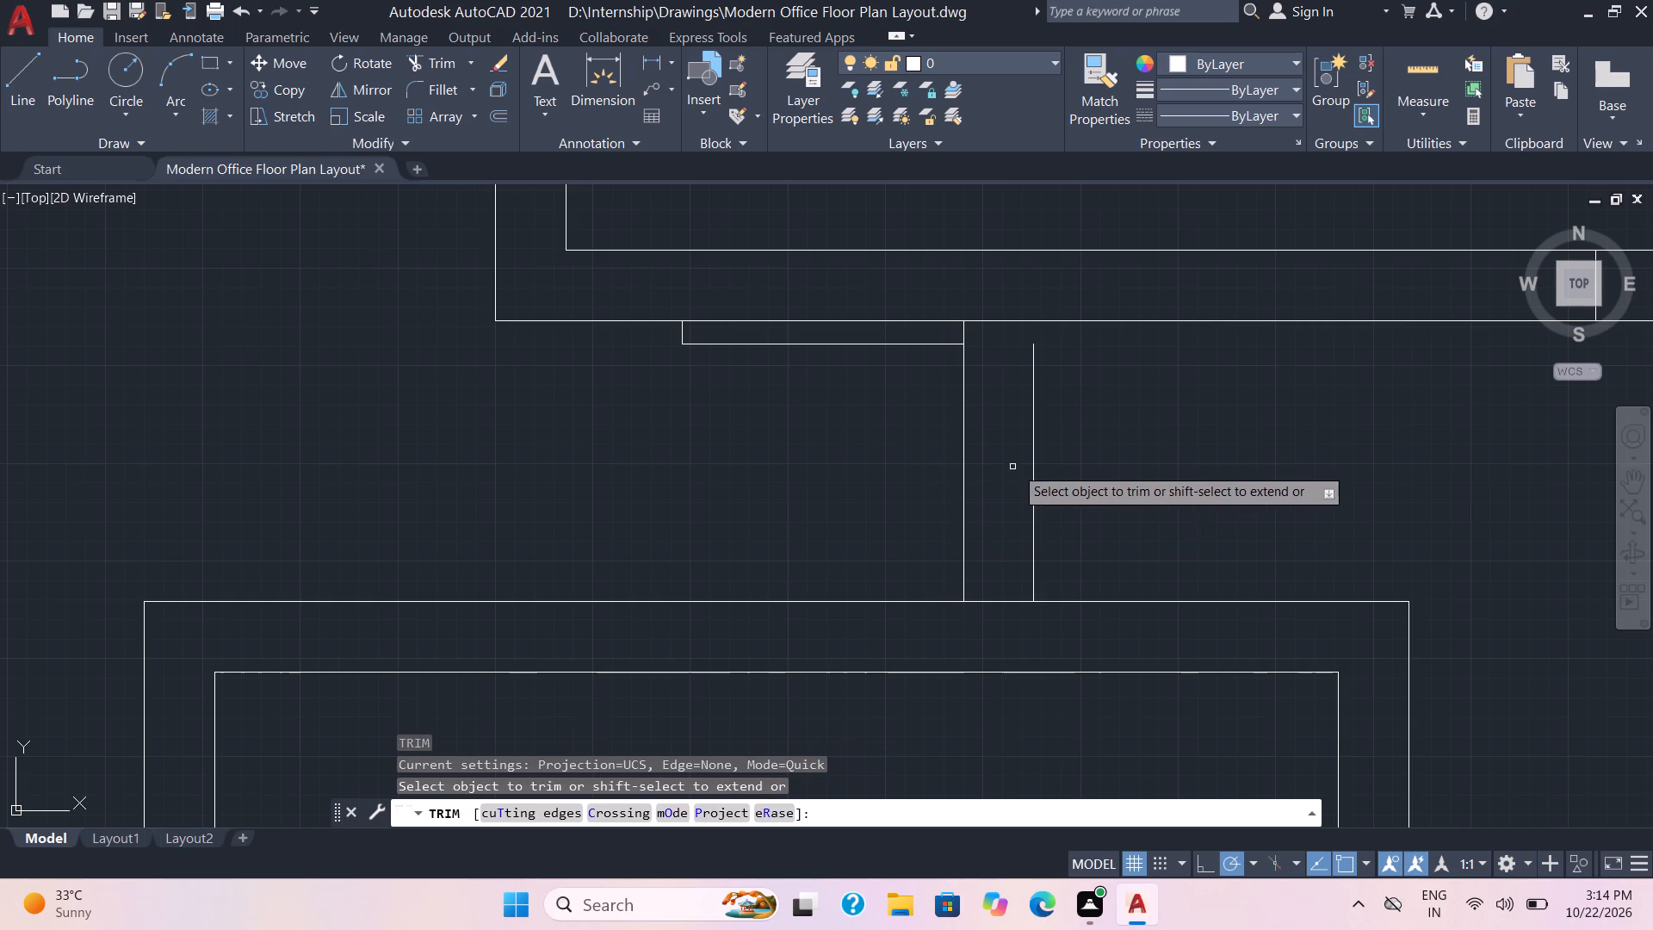
pyautogui.keyDown('shift'); pyautogui.click(1033, 457); pyautogui.keyUp('shift')
pyautogui.scroll(-3, 1034, 456)
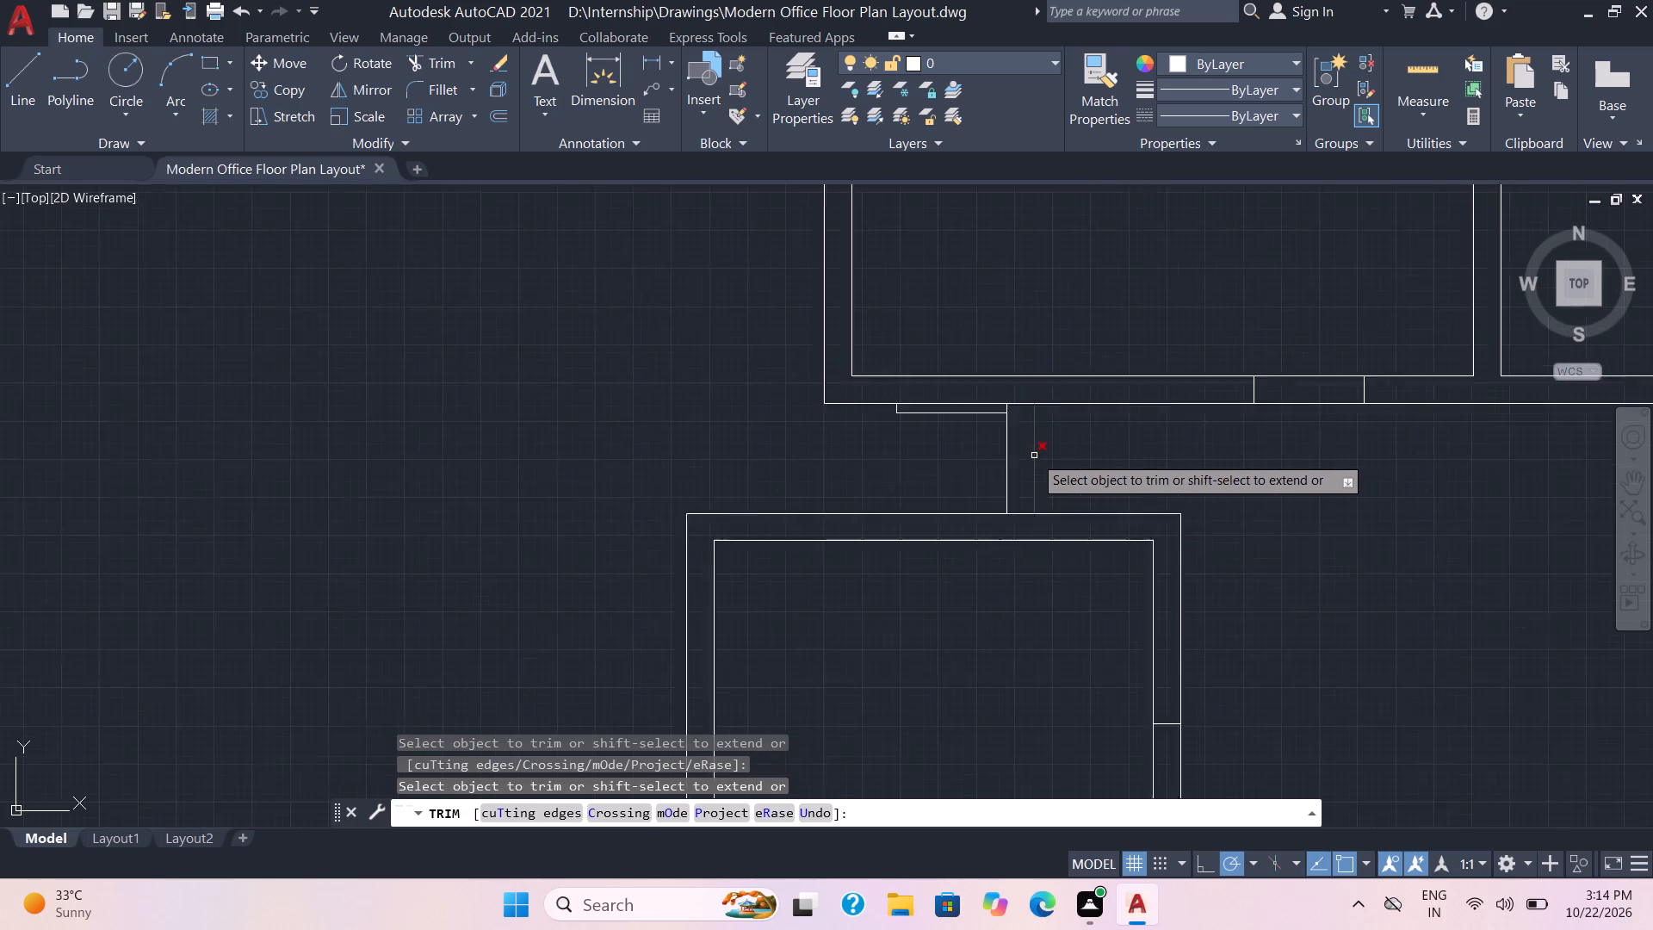
pyautogui.scroll(-1, 1299, 481)
pyautogui.moveTo(1297, 521); pyautogui.dragTo(917, 486, button='middle')
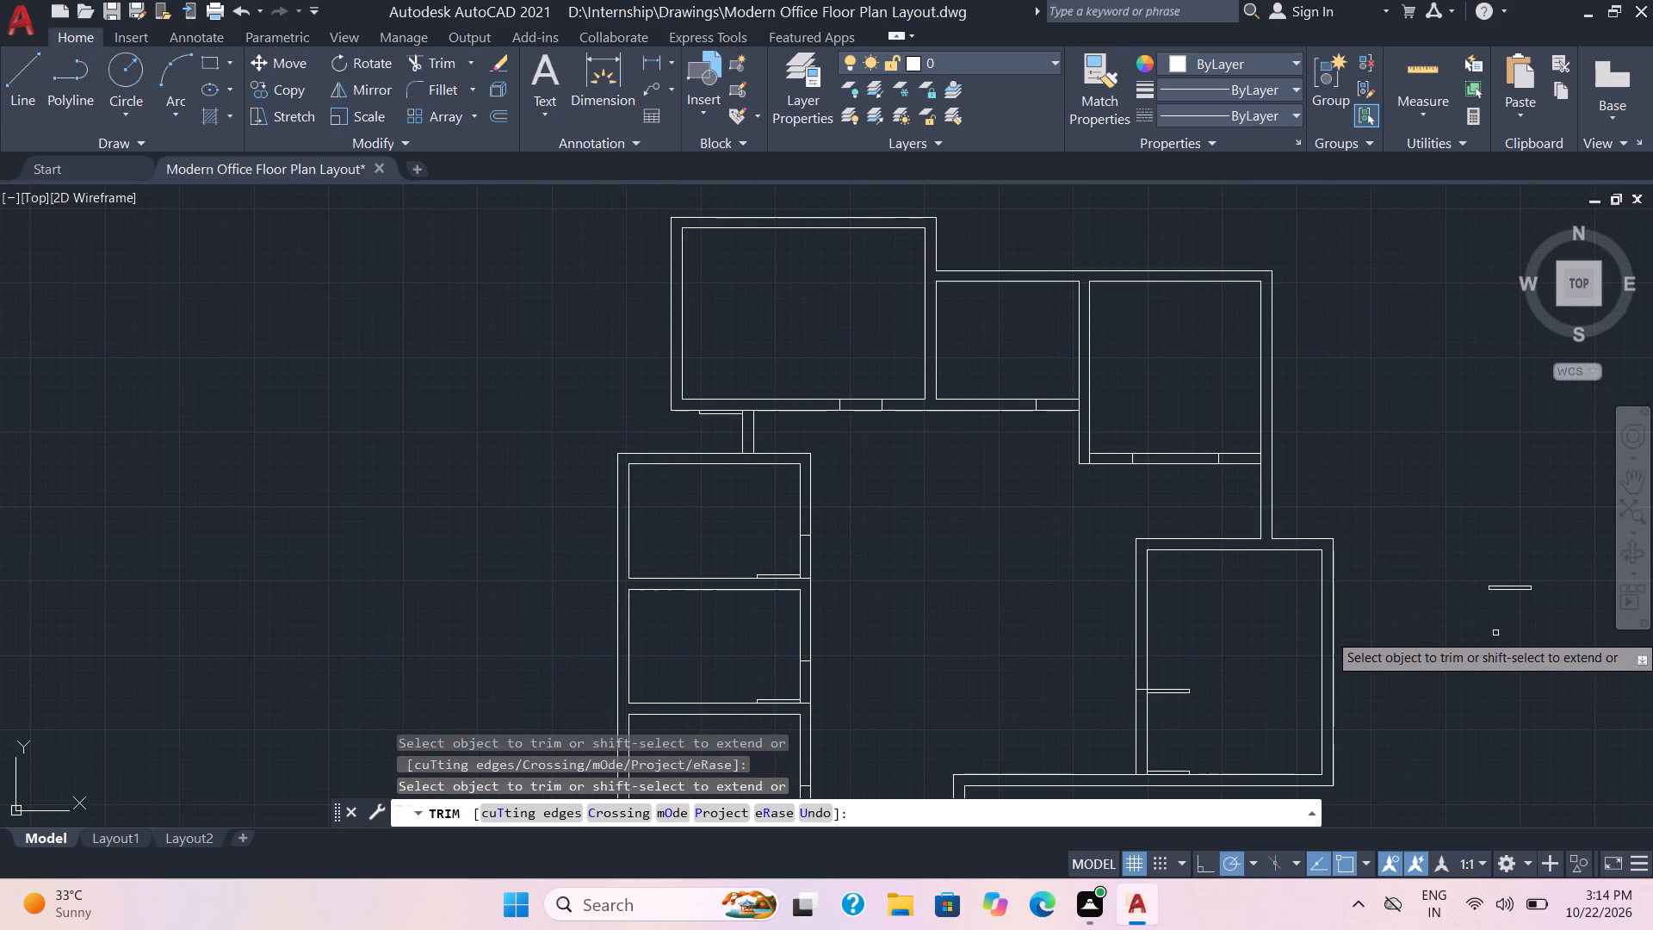
pyautogui.press('Escape')
# Rotate the spare horizontal door leaf east of the plan about its left end so it stands vertically upward.
pyautogui.click(1527, 635)
pyautogui.click(1485, 548)
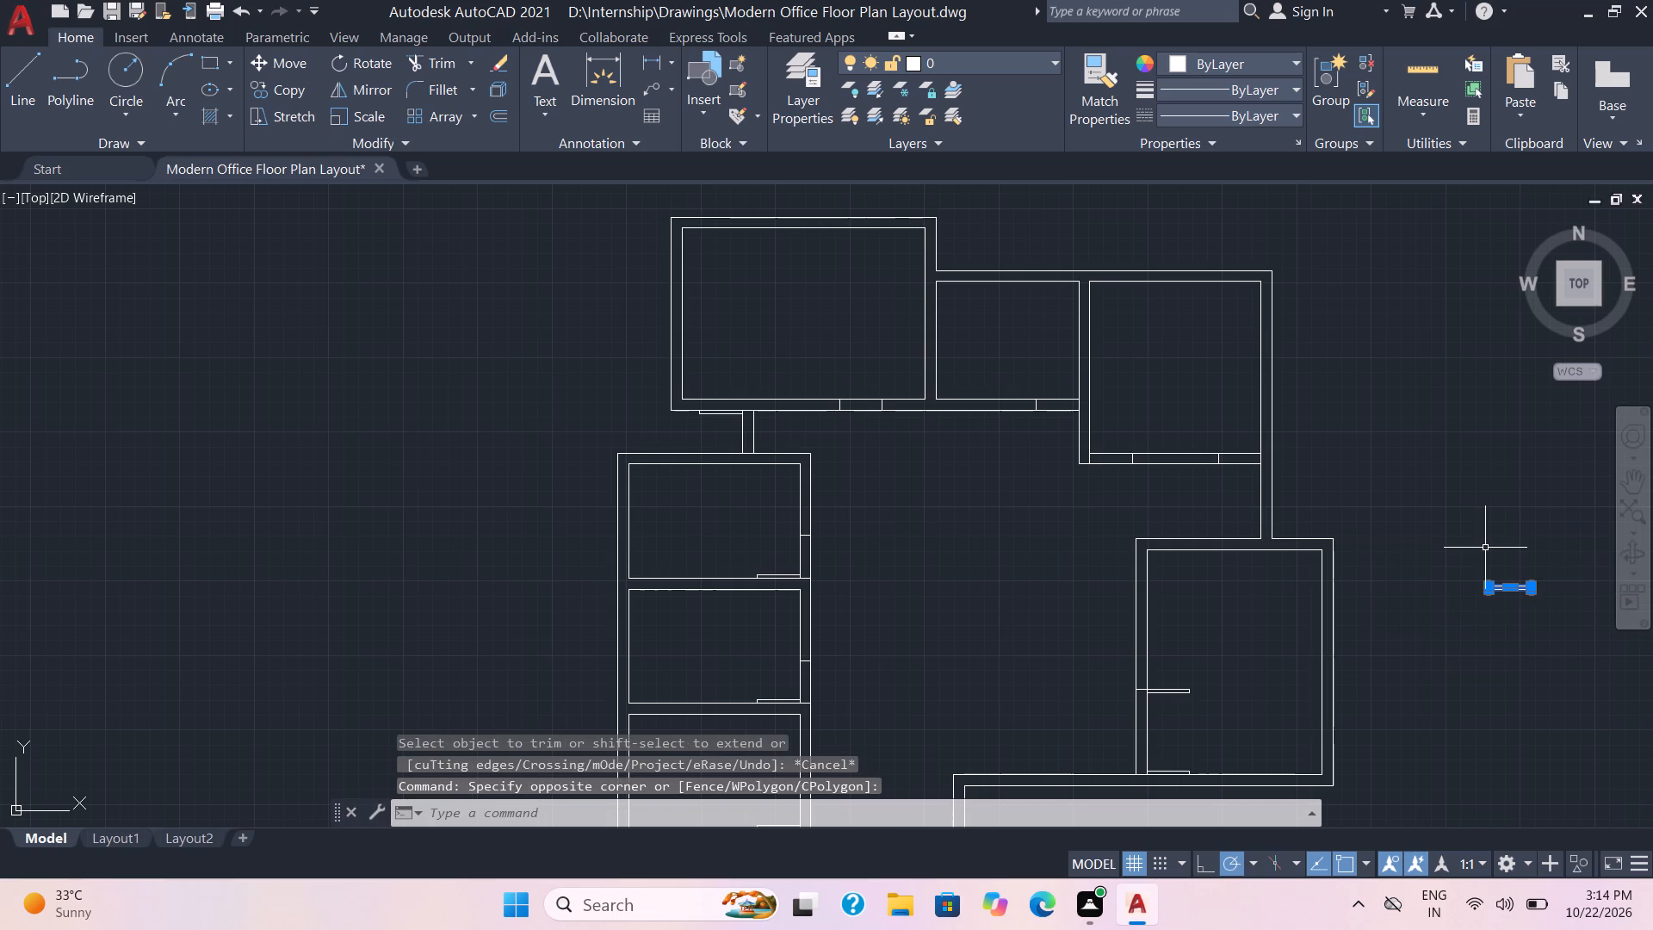
pyautogui.write('ro')
pyautogui.press('Return')
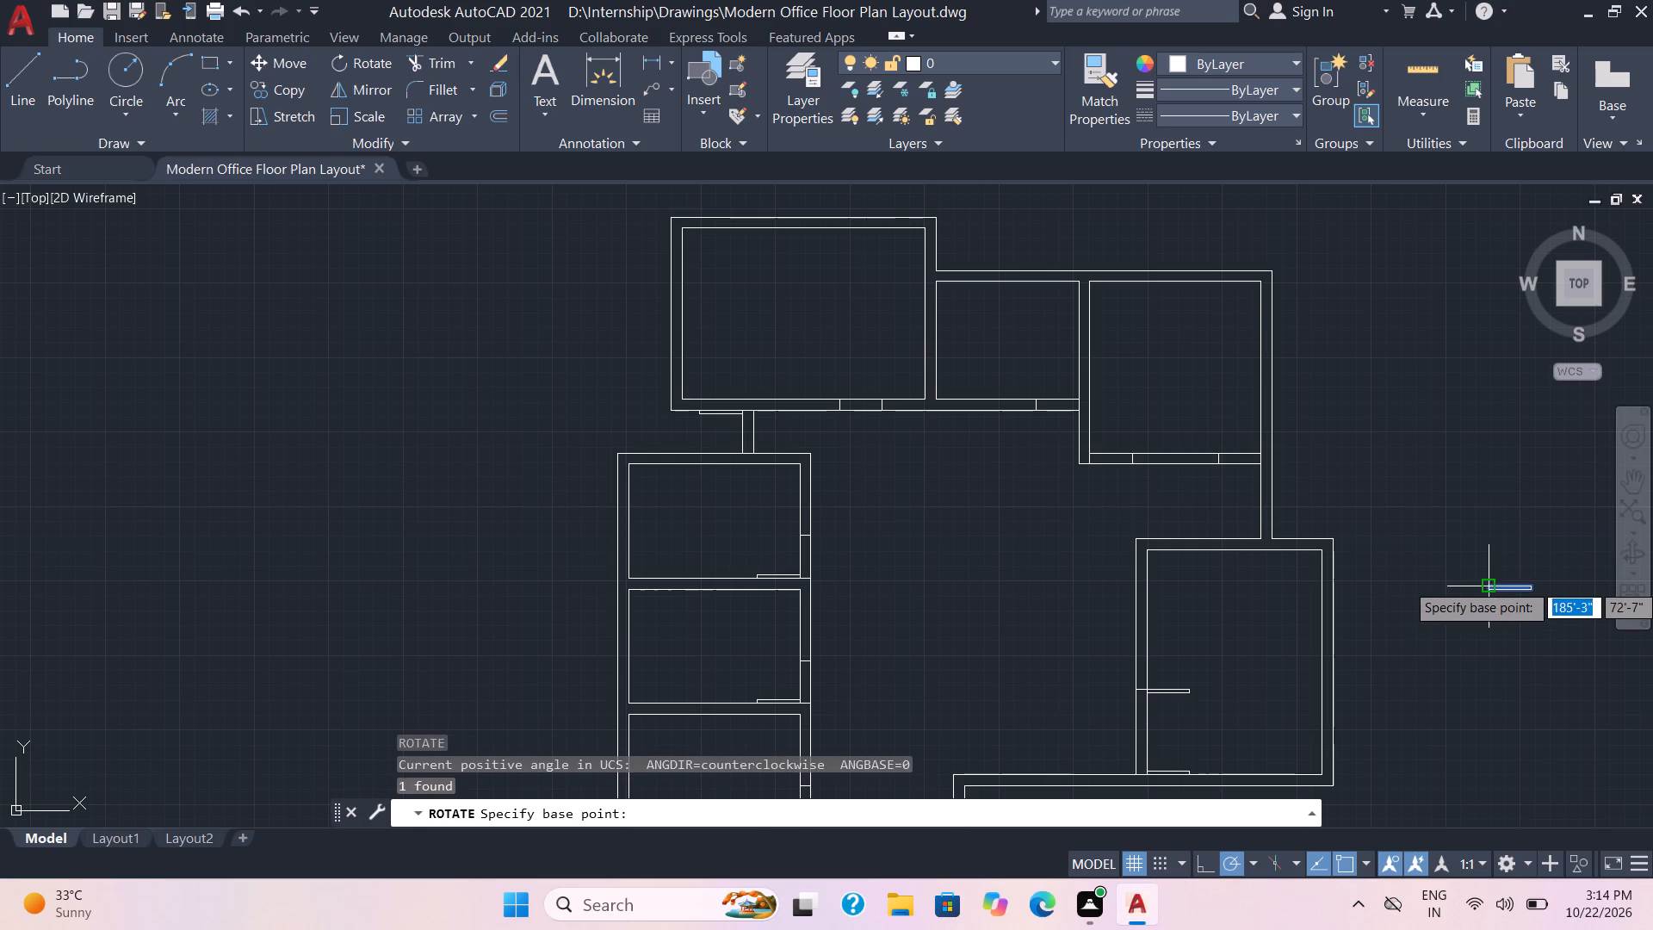
pyautogui.click(1484, 585)
pyautogui.click(1488, 525)
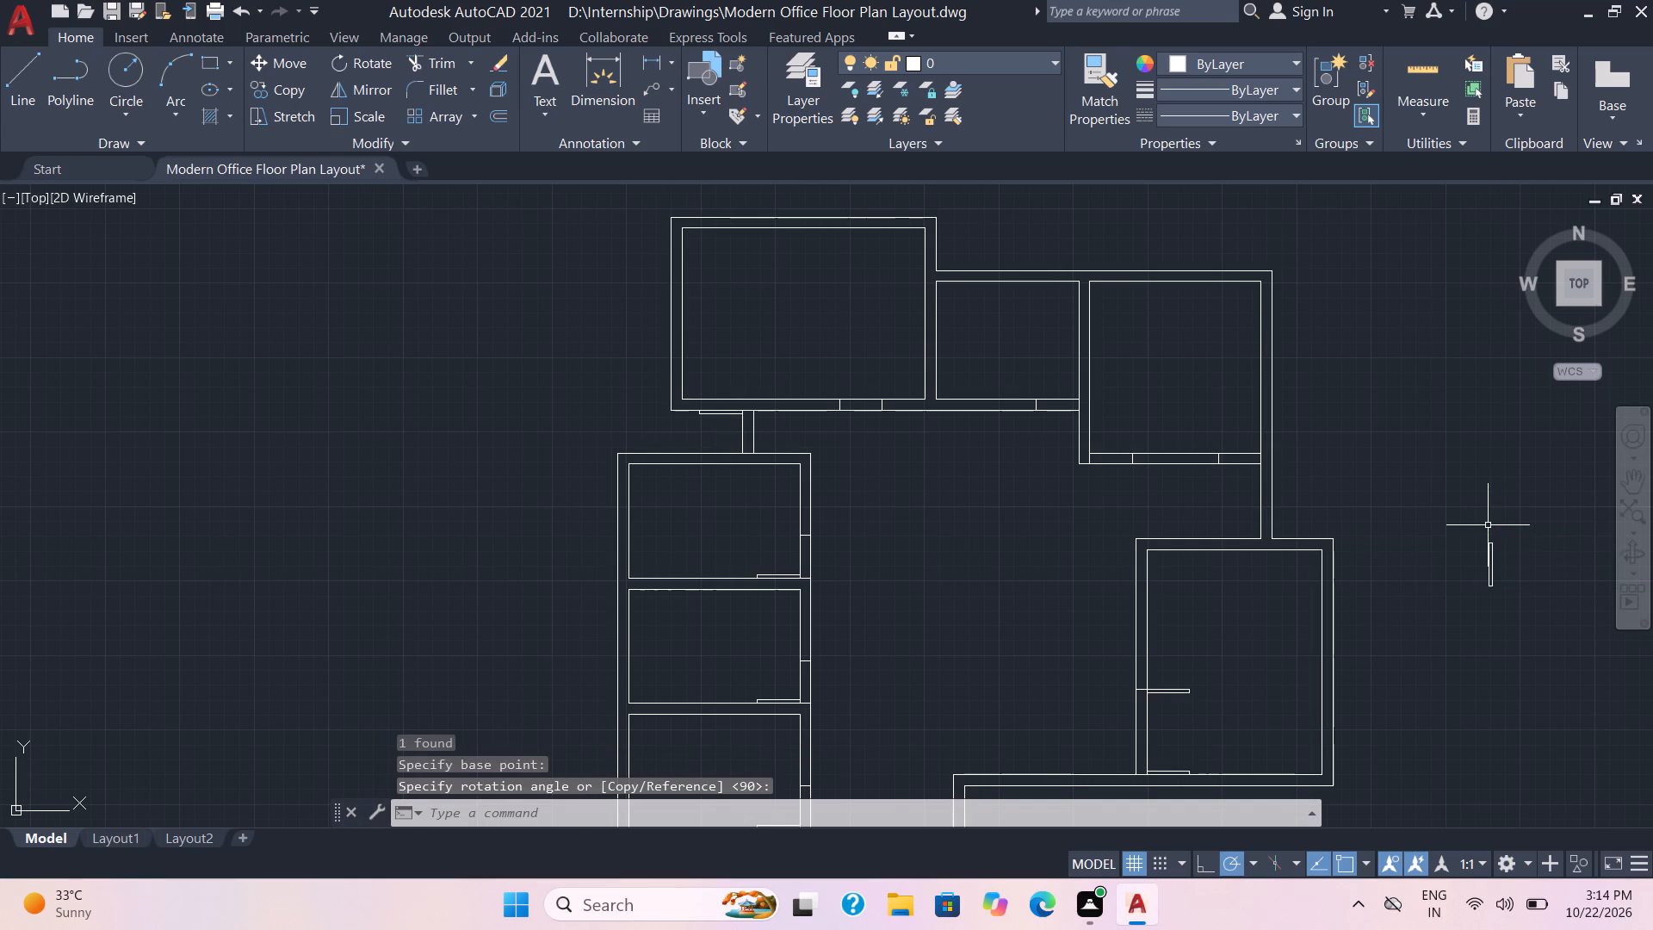
# Copy the vertical leaf by its lower-right corner to the inside lower-right corners of the top-right room and the smaller room west of it.
pyautogui.click(1508, 604)
pyautogui.click(1478, 534)
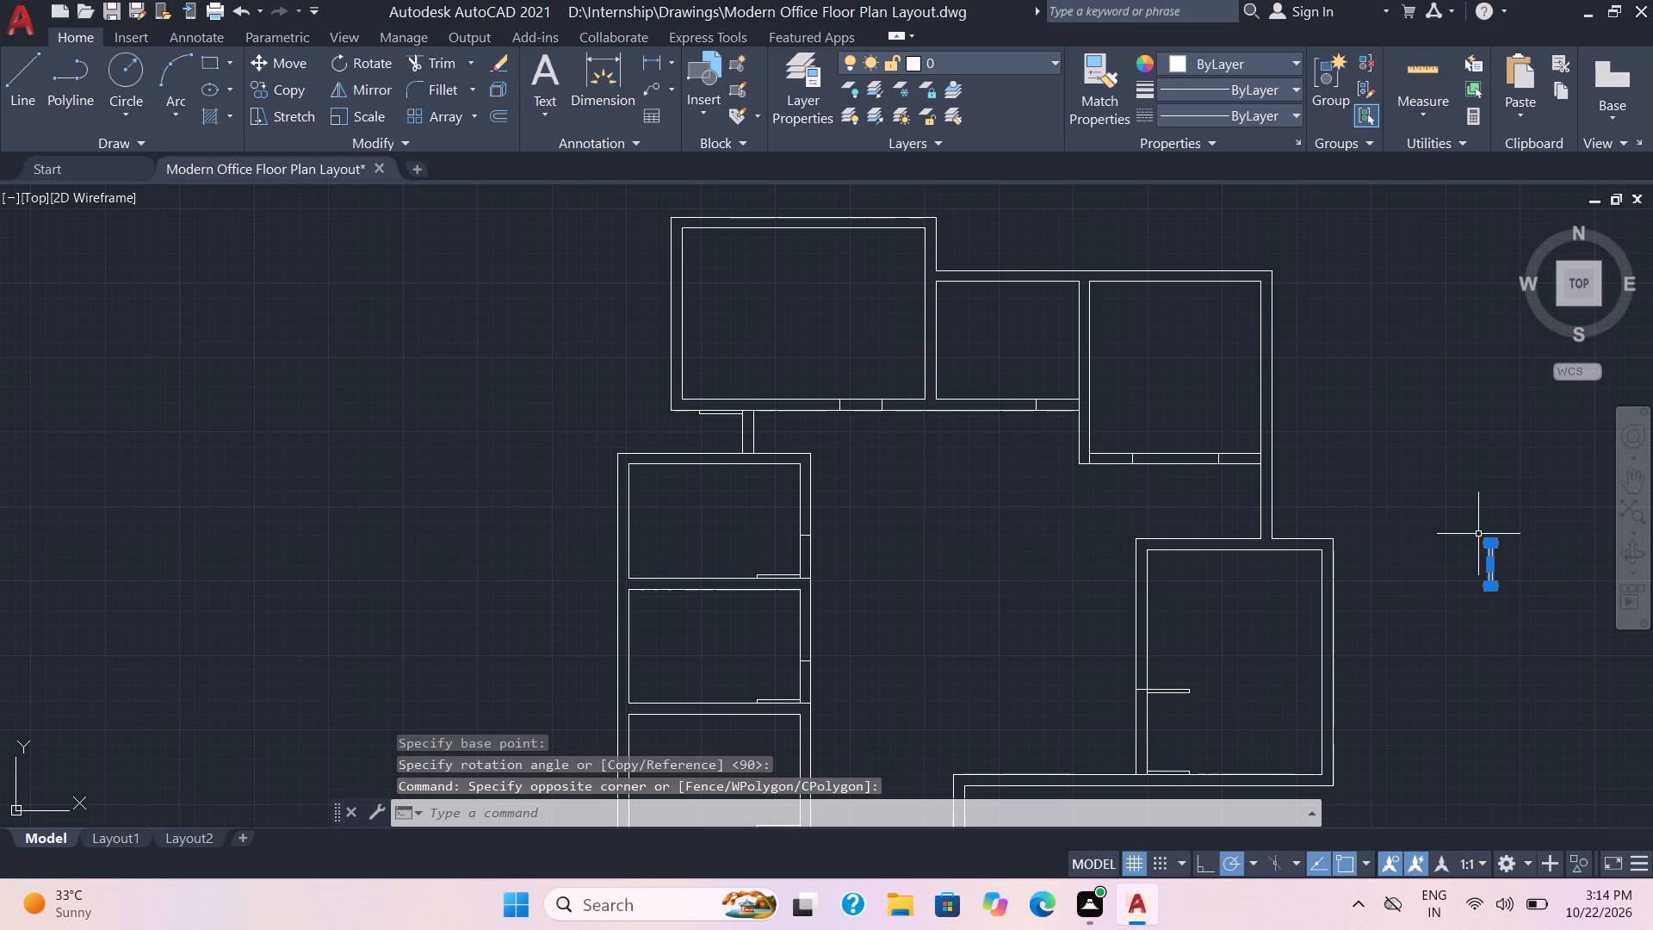
pyautogui.write('co')
pyautogui.press('Return')
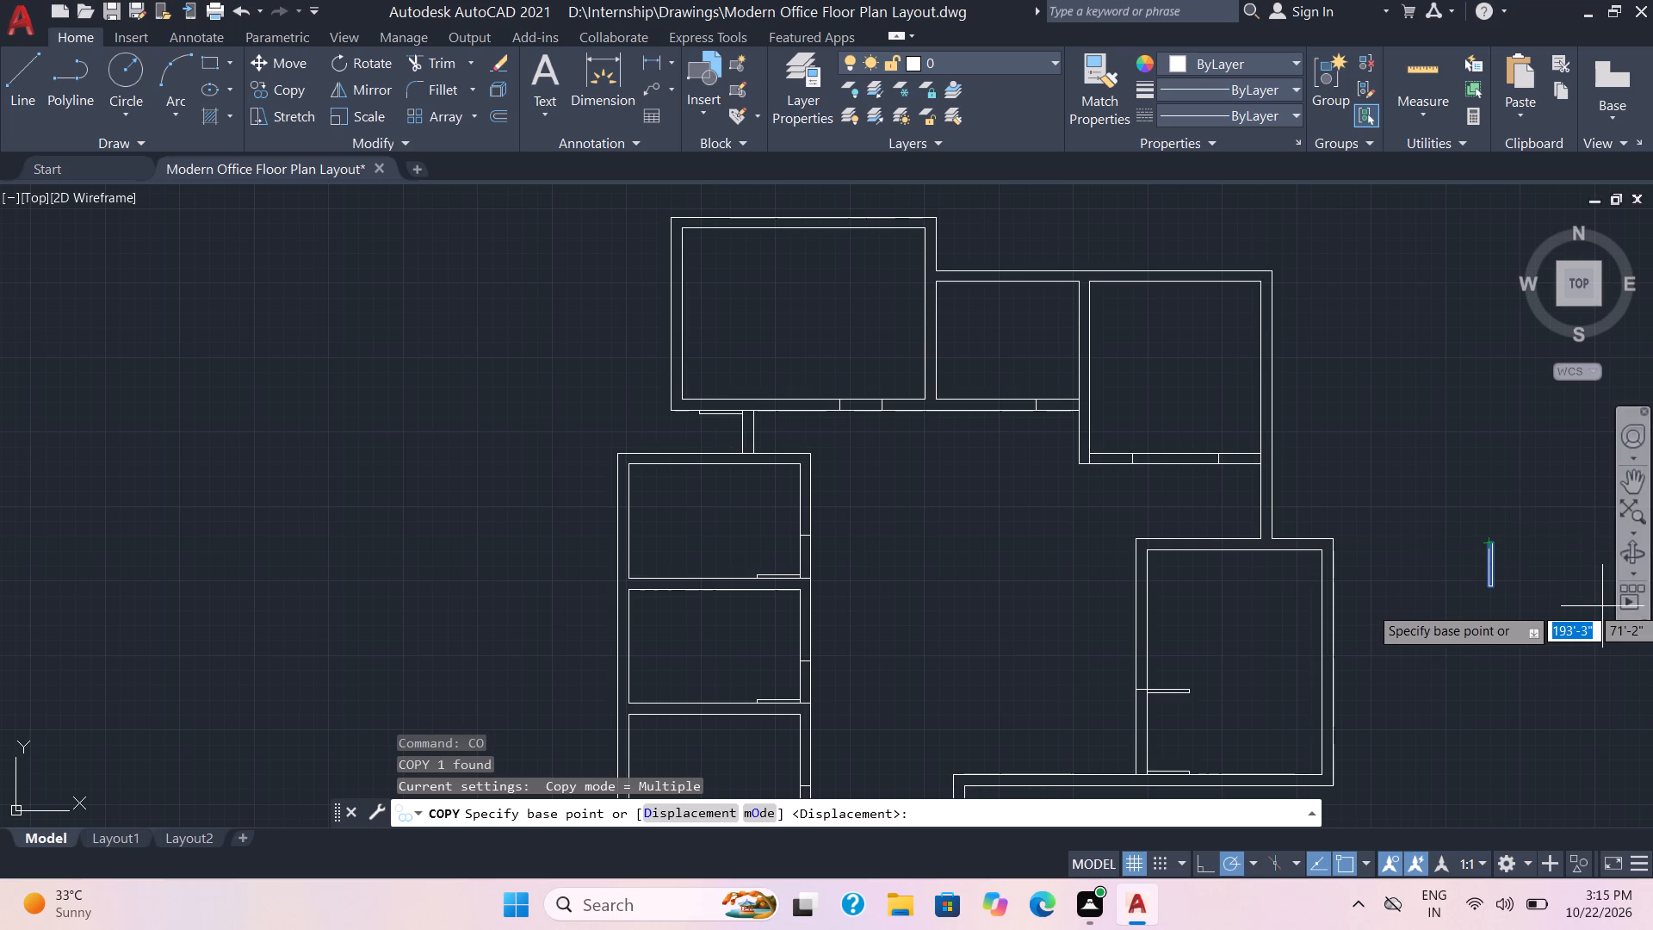
pyautogui.scroll(2, 1602, 596)
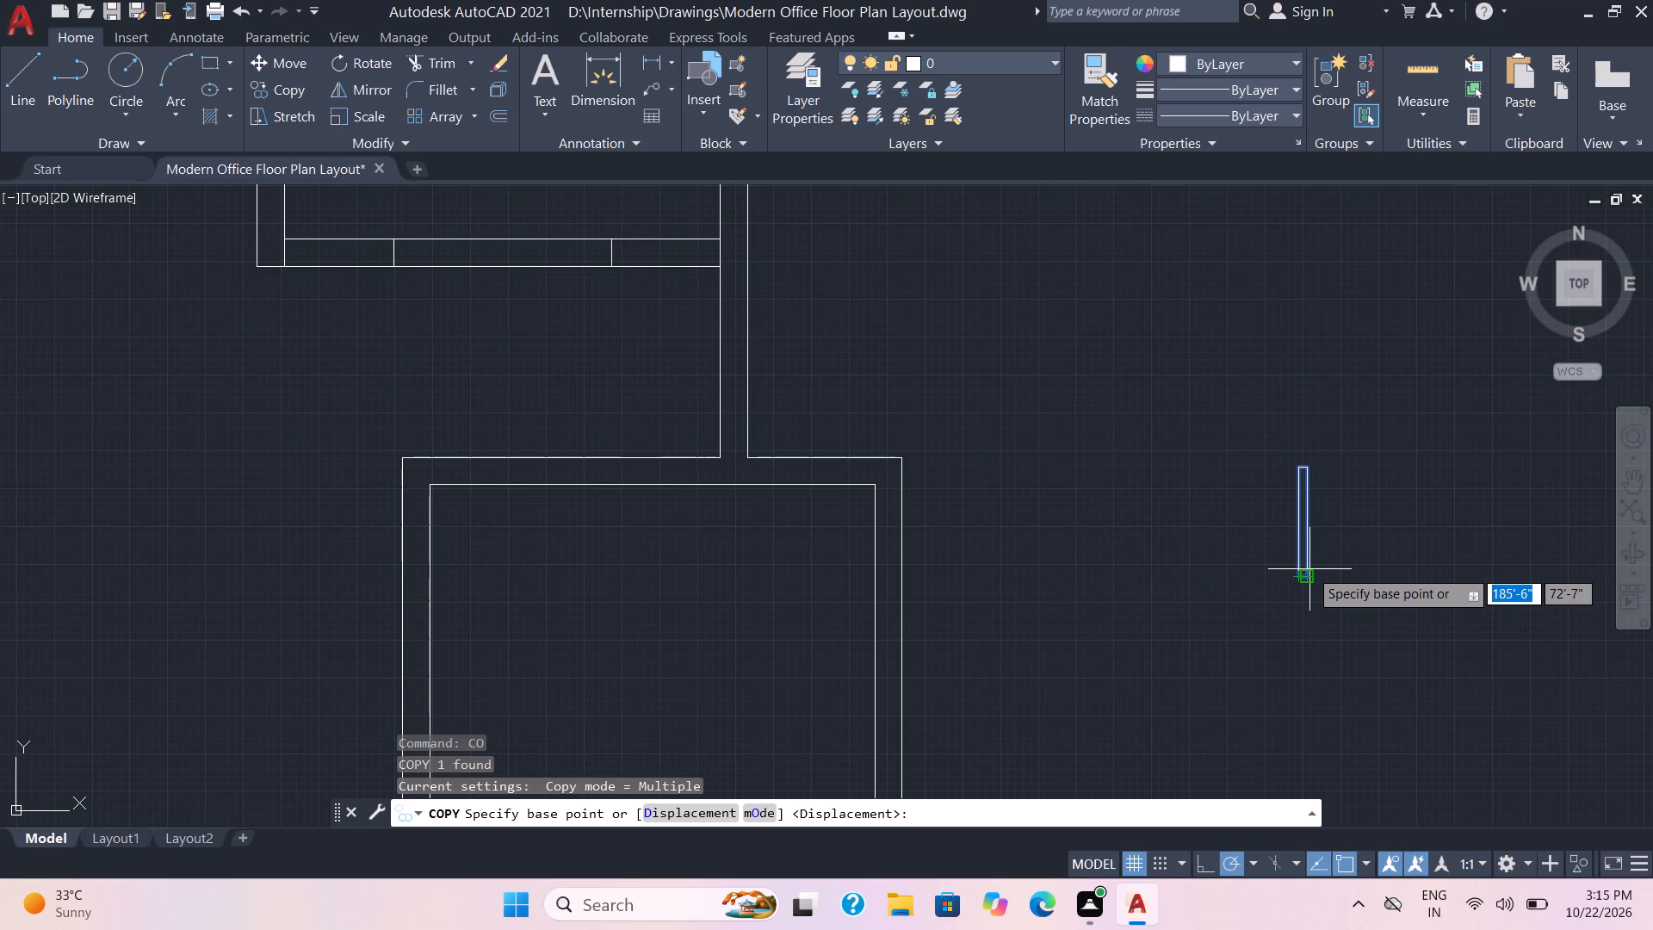
pyautogui.scroll(3, 1309, 569)
pyautogui.click(1282, 600)
pyautogui.scroll(-3, 765, 525)
pyautogui.scroll(-1, 584, 504)
pyautogui.moveTo(586, 490); pyautogui.dragTo(915, 586, button='middle')
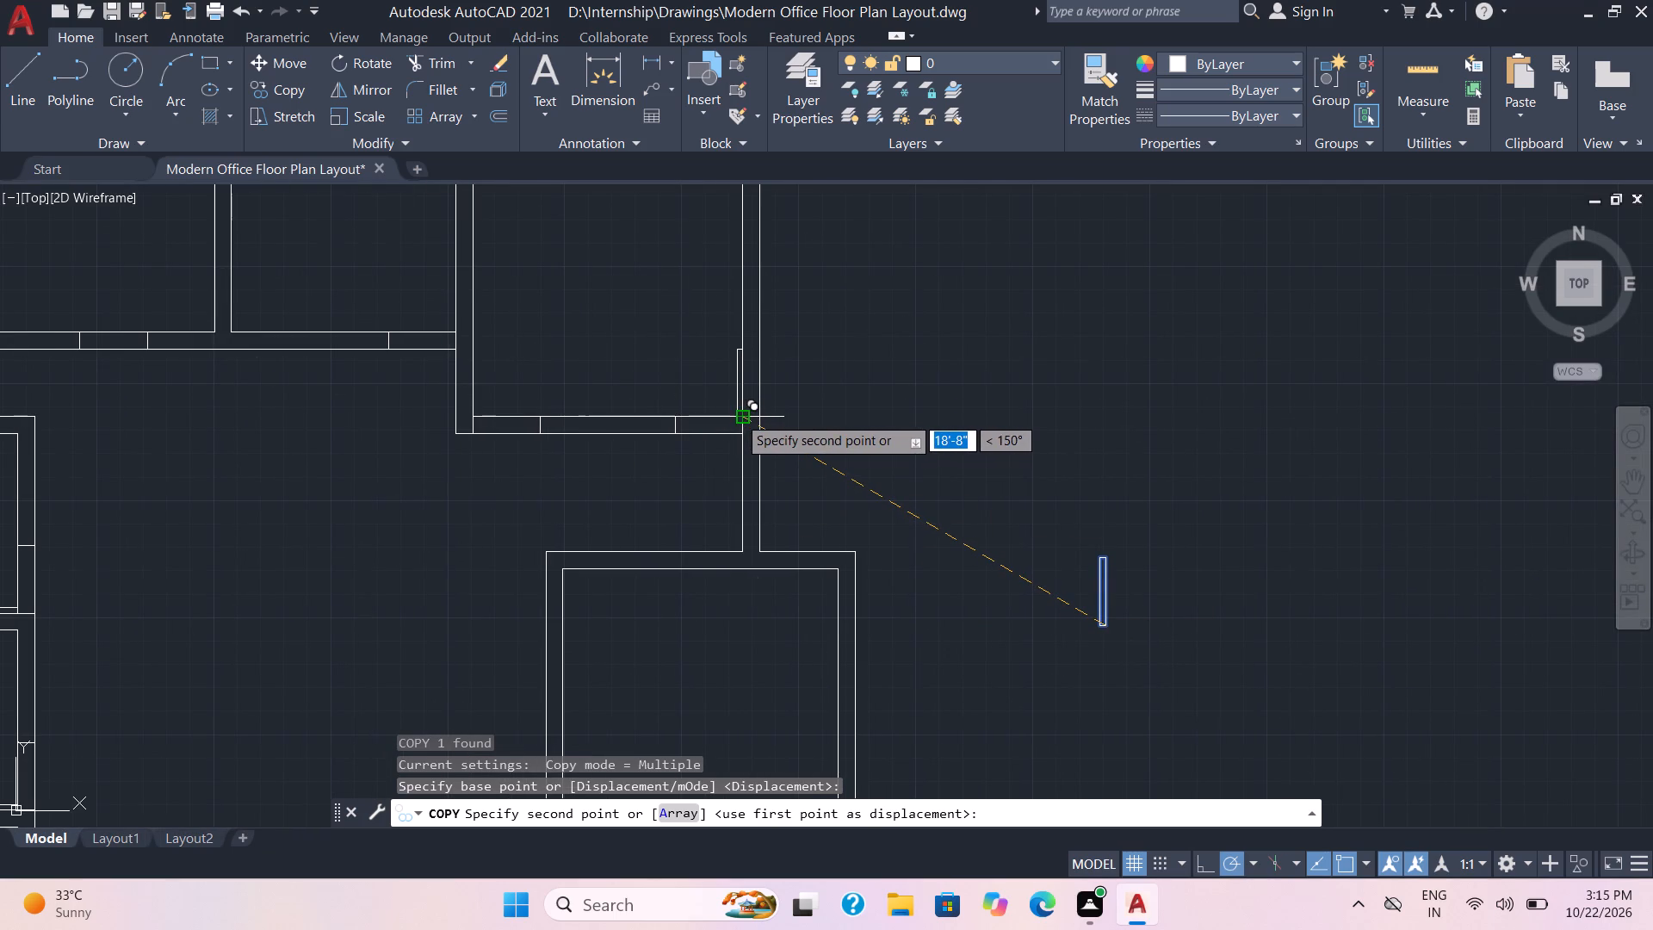
pyautogui.click(739, 416)
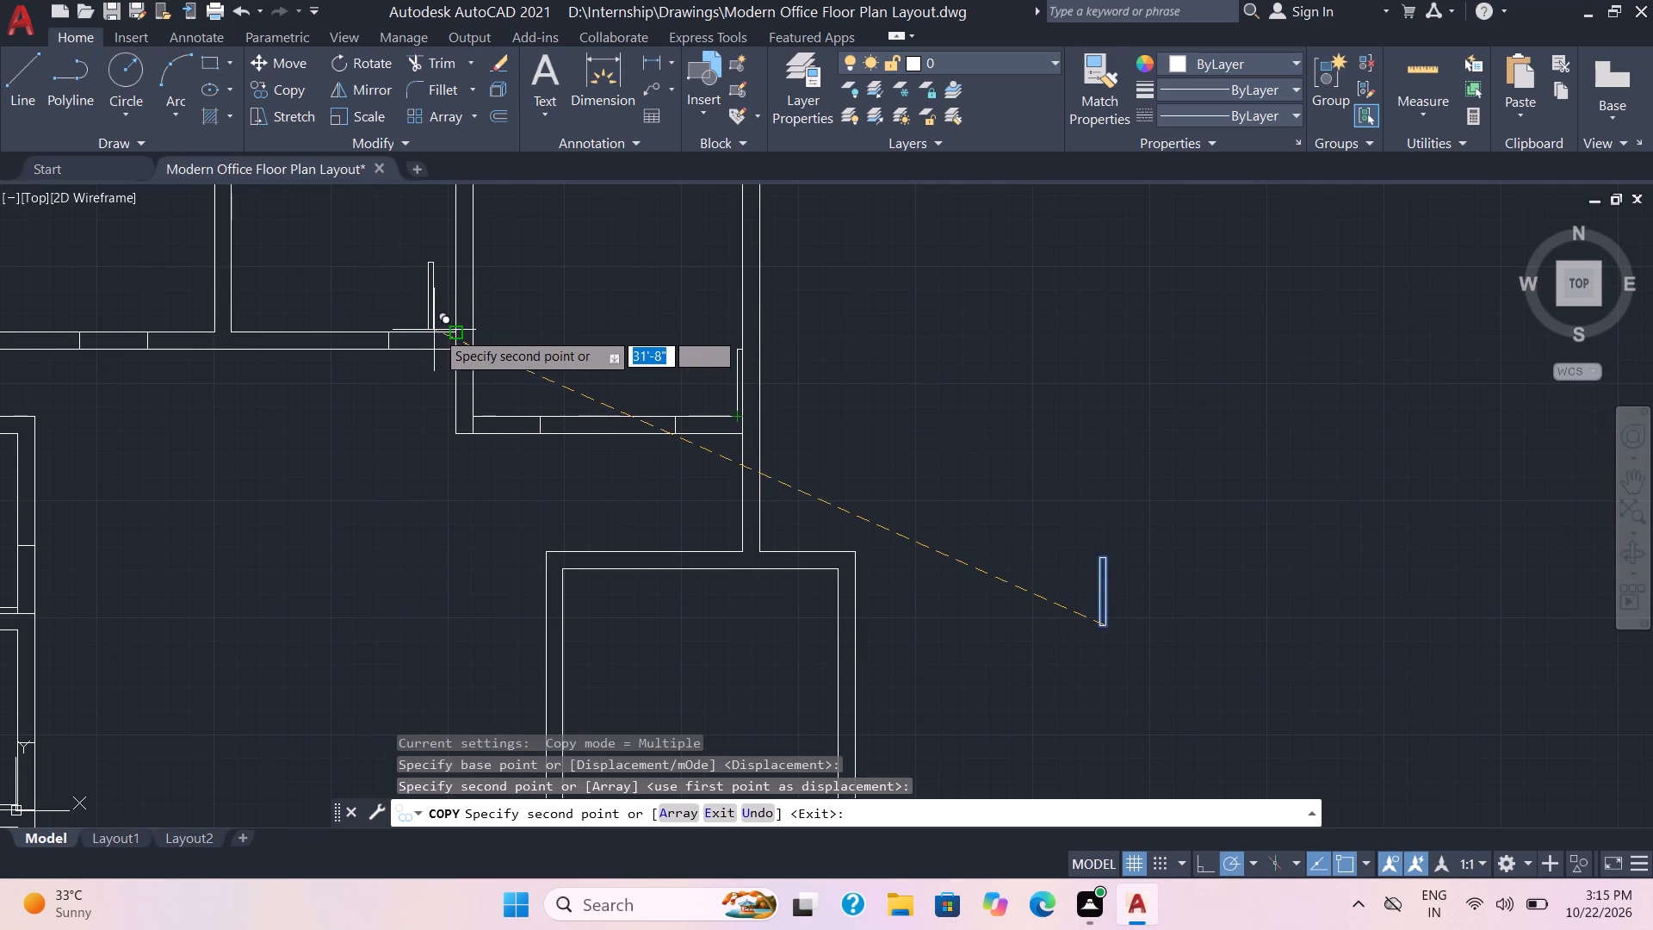
pyautogui.click(457, 338)
pyautogui.press('Escape')
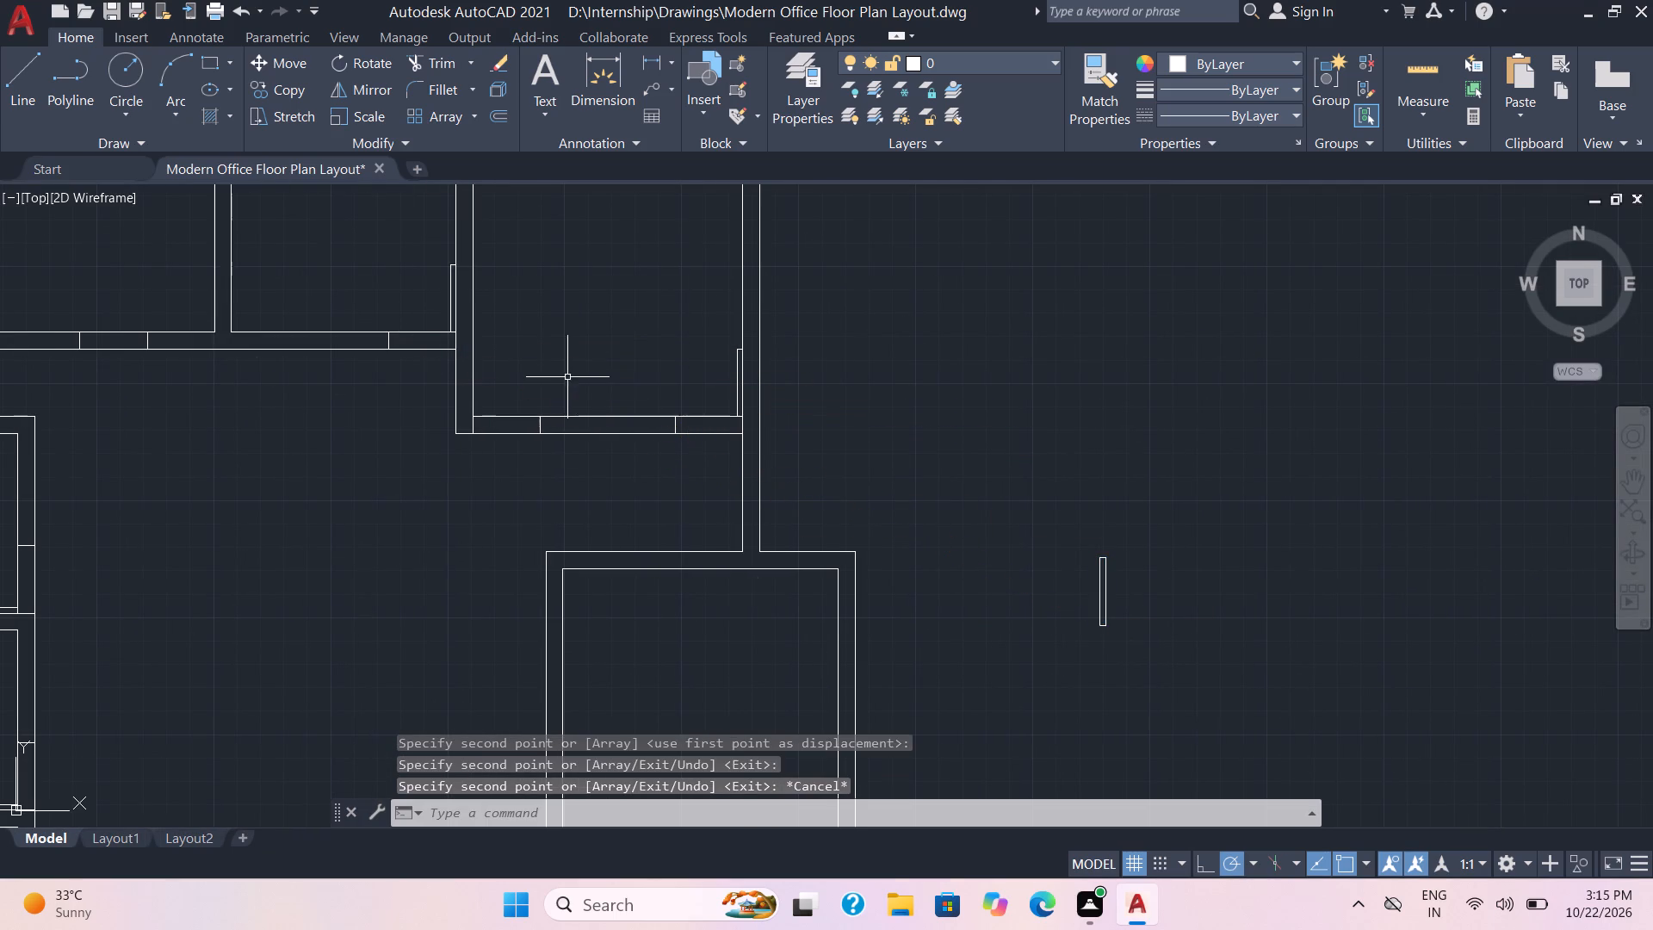
# Copy the vertical leaf by its lower-left corner to the inside lower-left corner of the top-right room.
pyautogui.click(1109, 660)
pyautogui.click(1087, 537)
pyautogui.write('co')
pyautogui.press('Return')
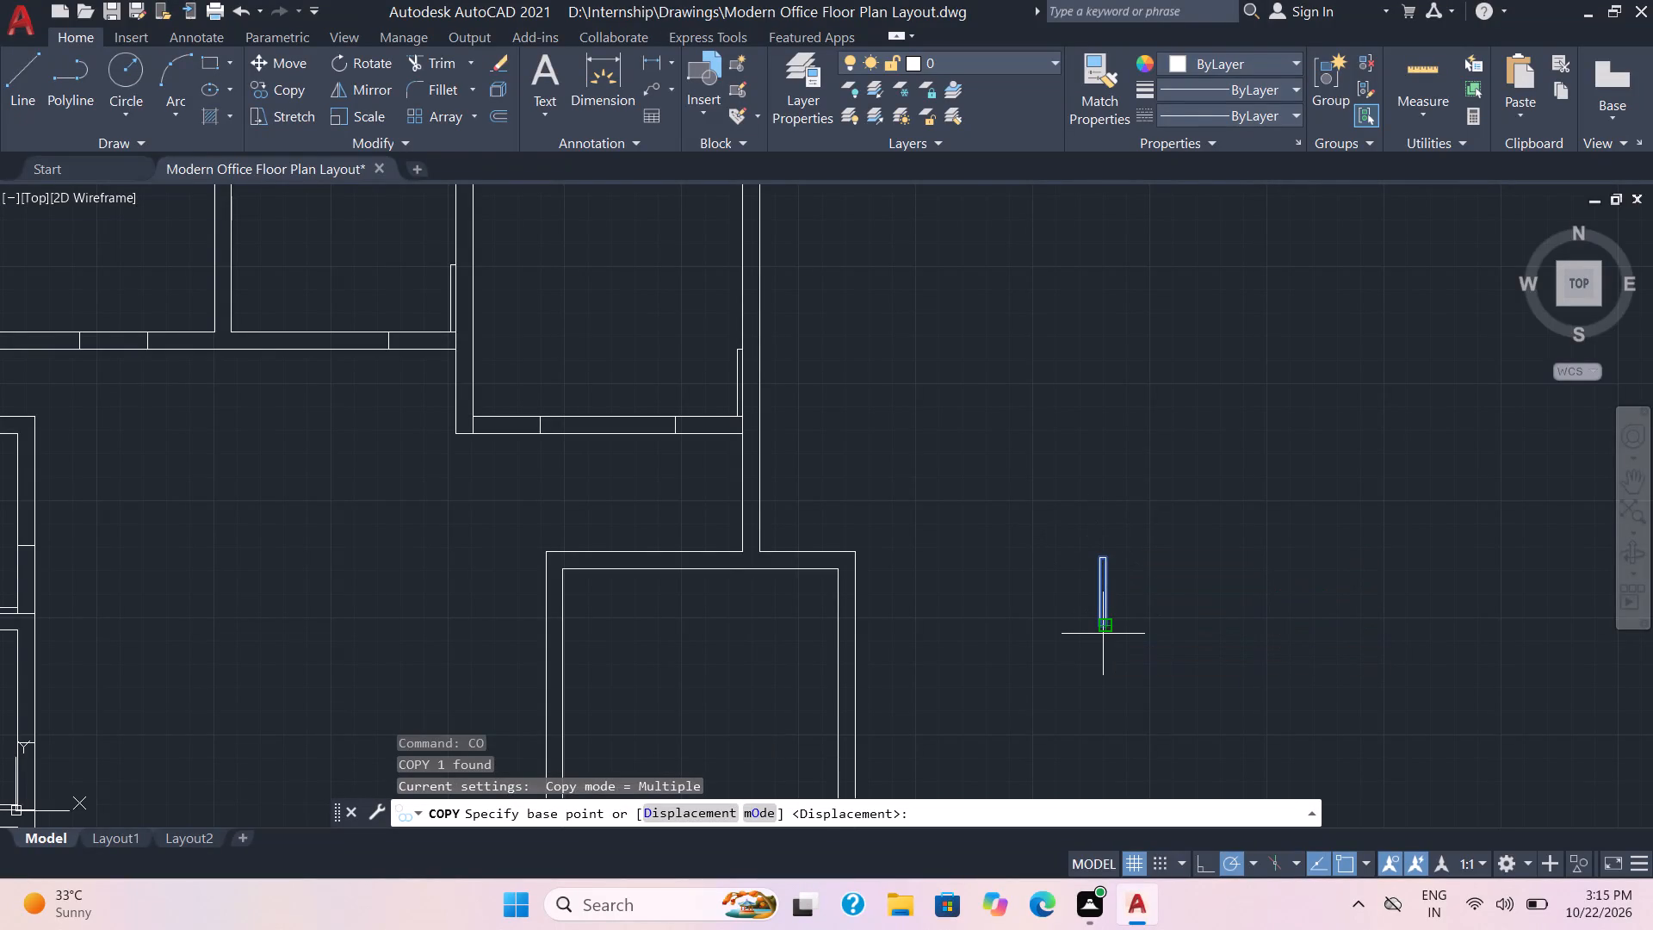
pyautogui.scroll(3, 1103, 634)
pyautogui.click(1069, 597)
pyautogui.scroll(-1, 548, 498)
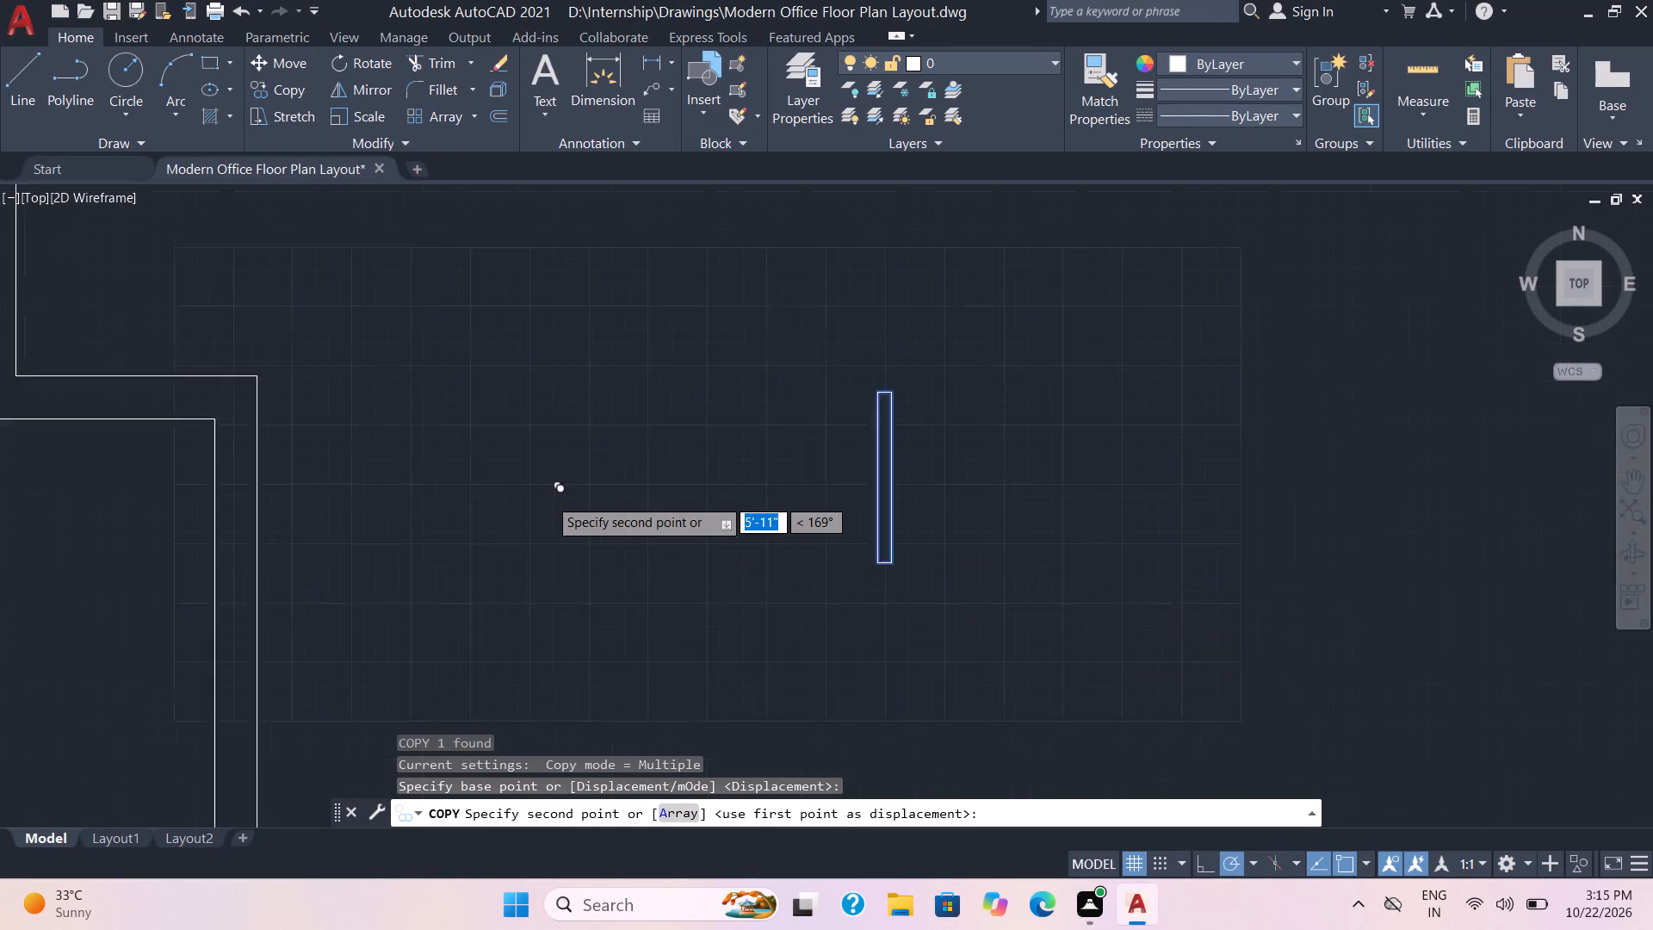
pyautogui.scroll(-2, 548, 498)
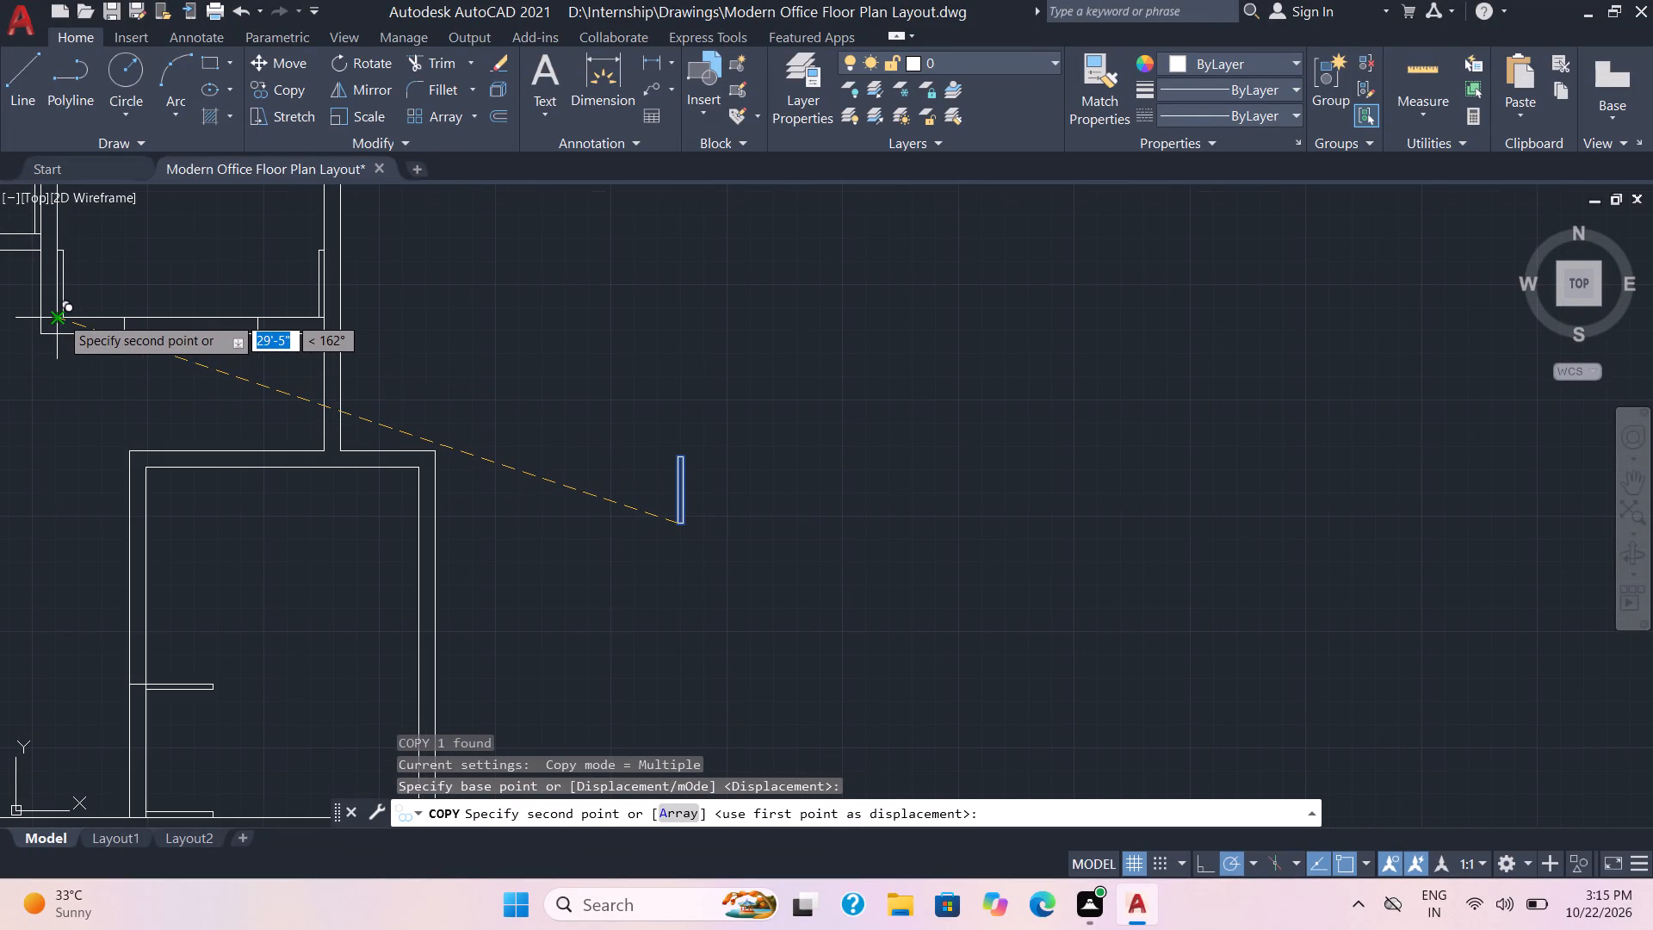
pyautogui.click(60, 316)
pyautogui.press('Escape')
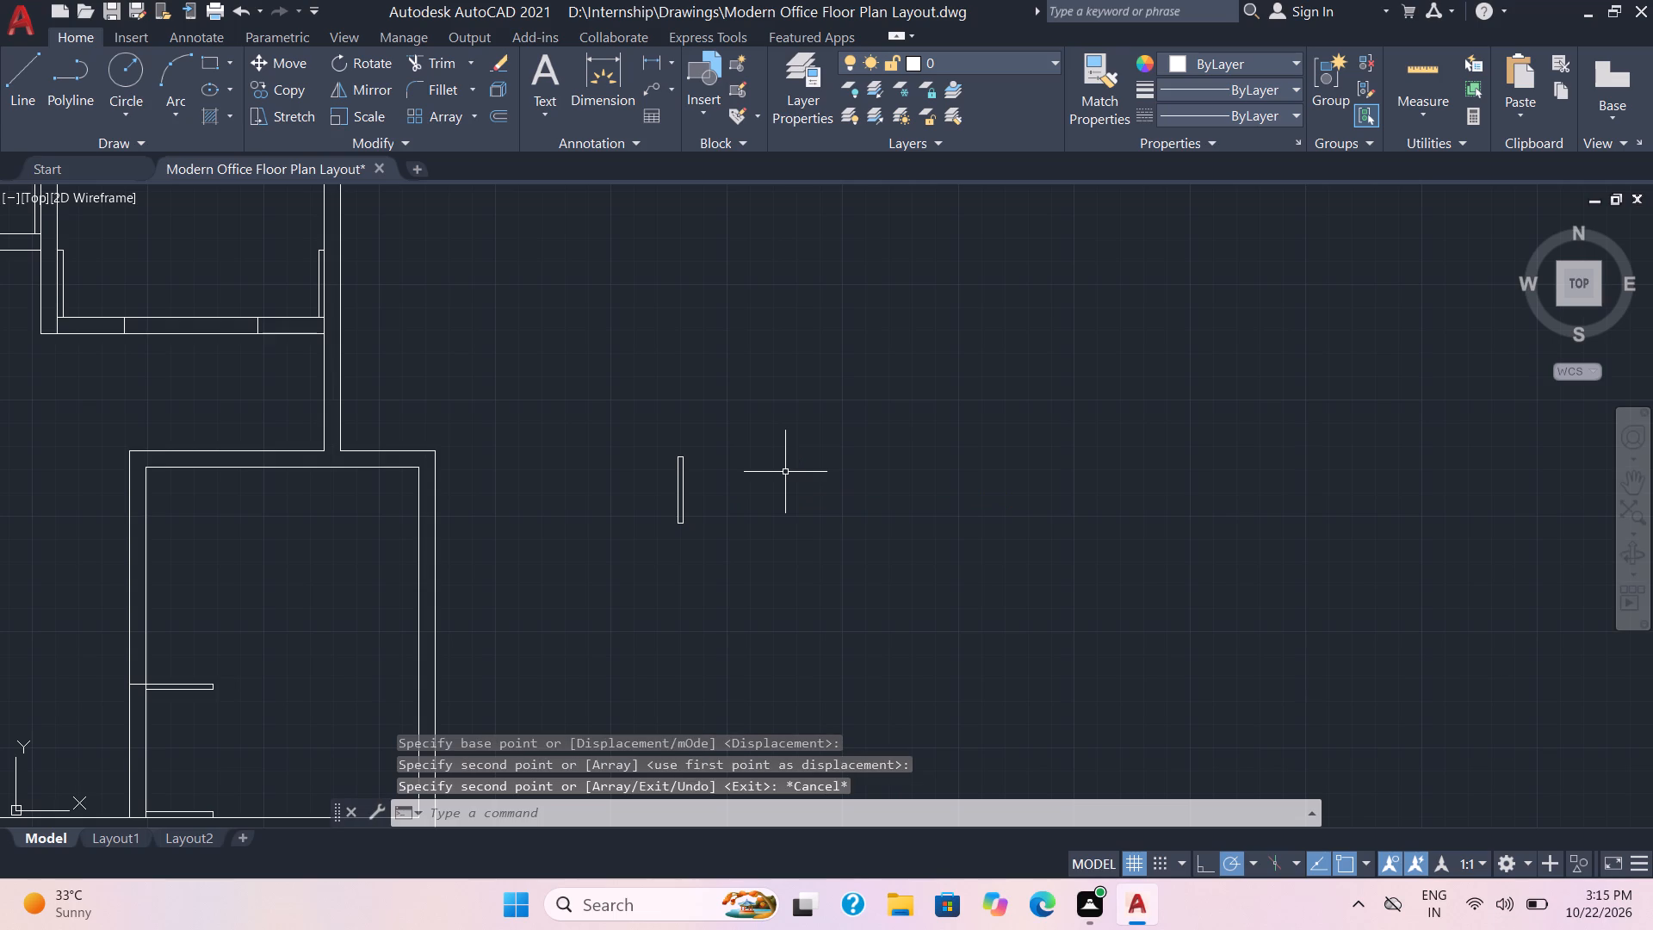
# Delete the spare vertical door leaf east of the plan.
pyautogui.scroll(-1, 789, 468)
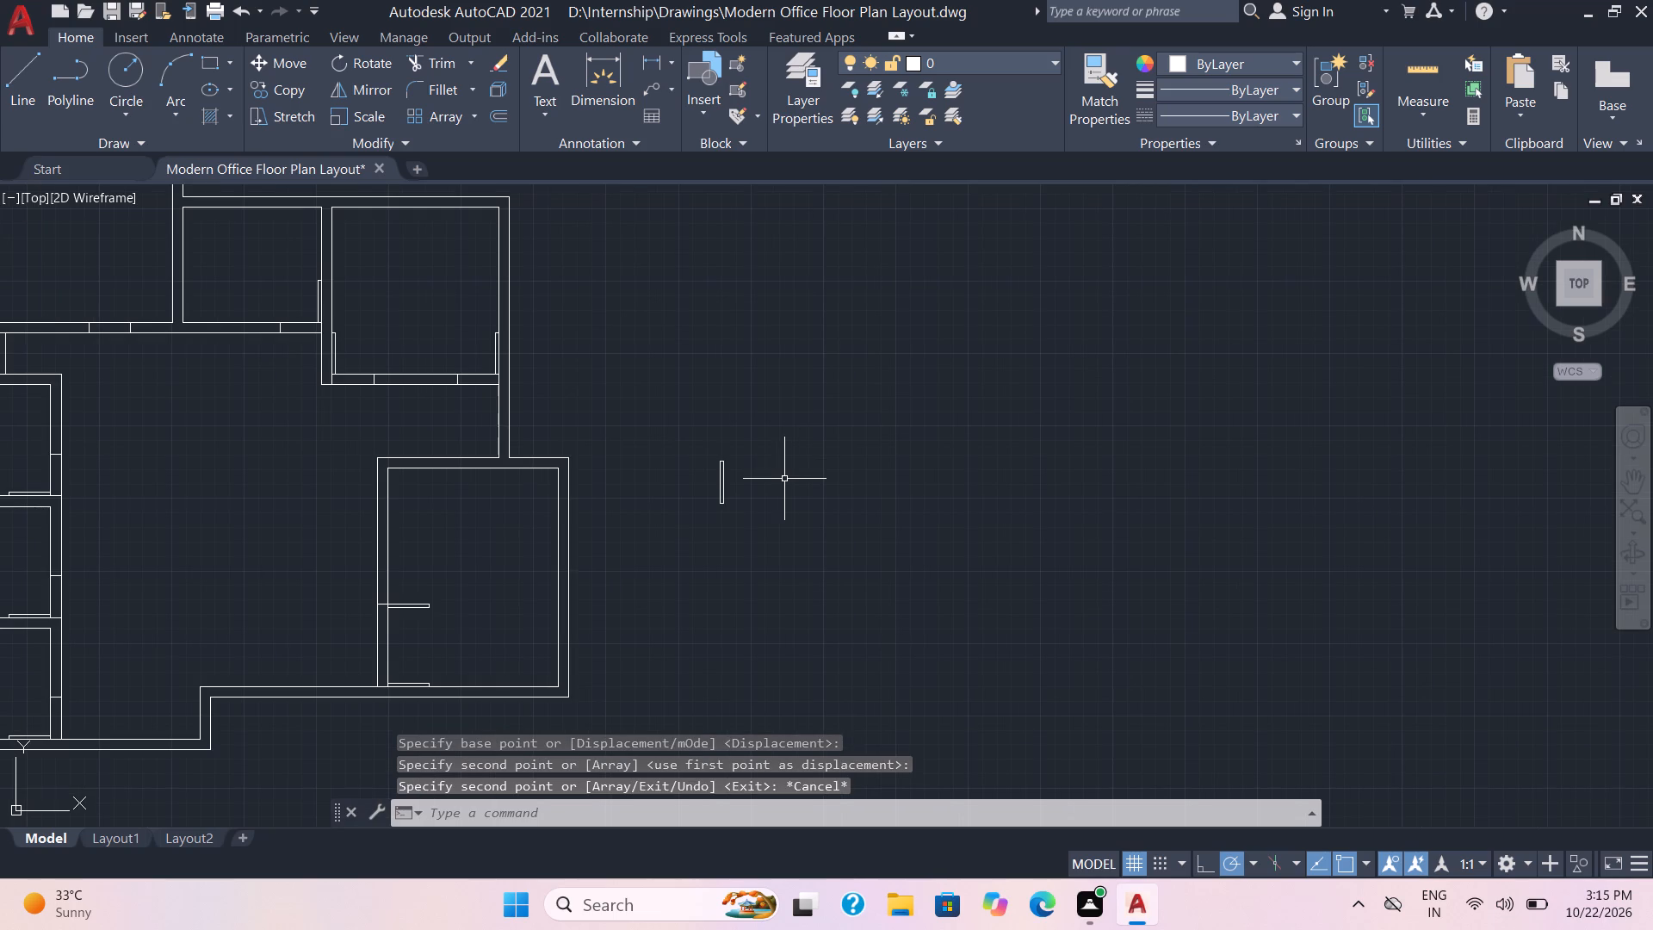
pyautogui.click(749, 539)
pyautogui.click(697, 439)
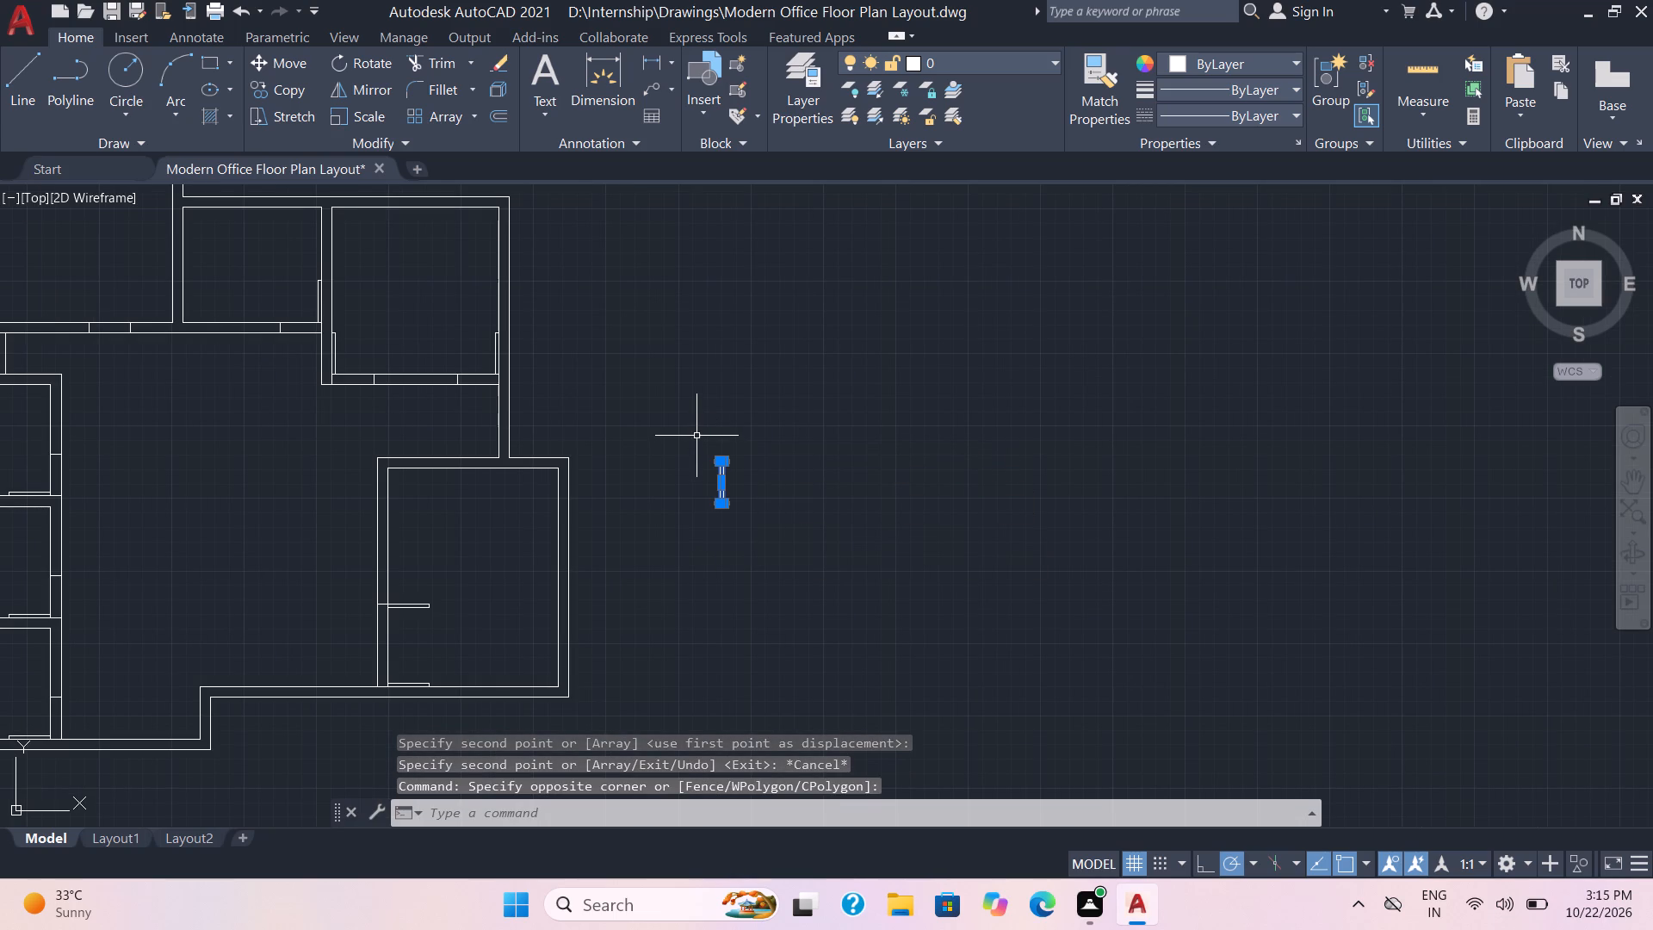
pyautogui.press('Delete')
# Quick-measure the distances around the door opening in the west wall of the lower-right room.
pyautogui.scroll(-2, 692, 441)
pyautogui.scroll(1, 727, 532)
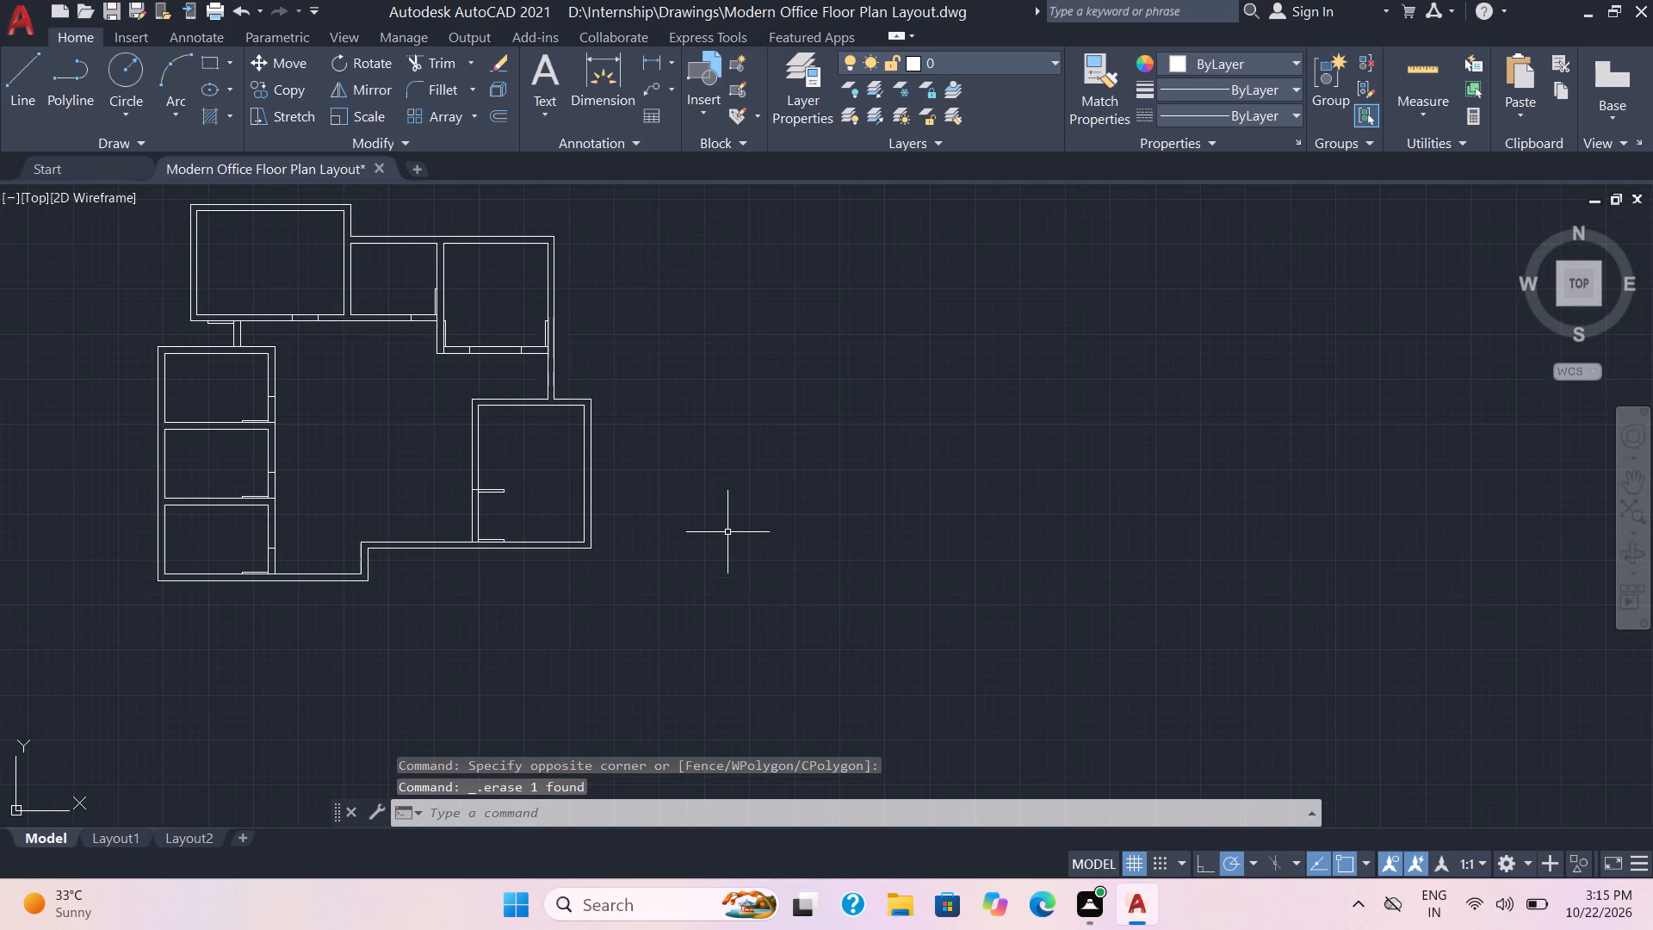
pyautogui.scroll(1, 727, 532)
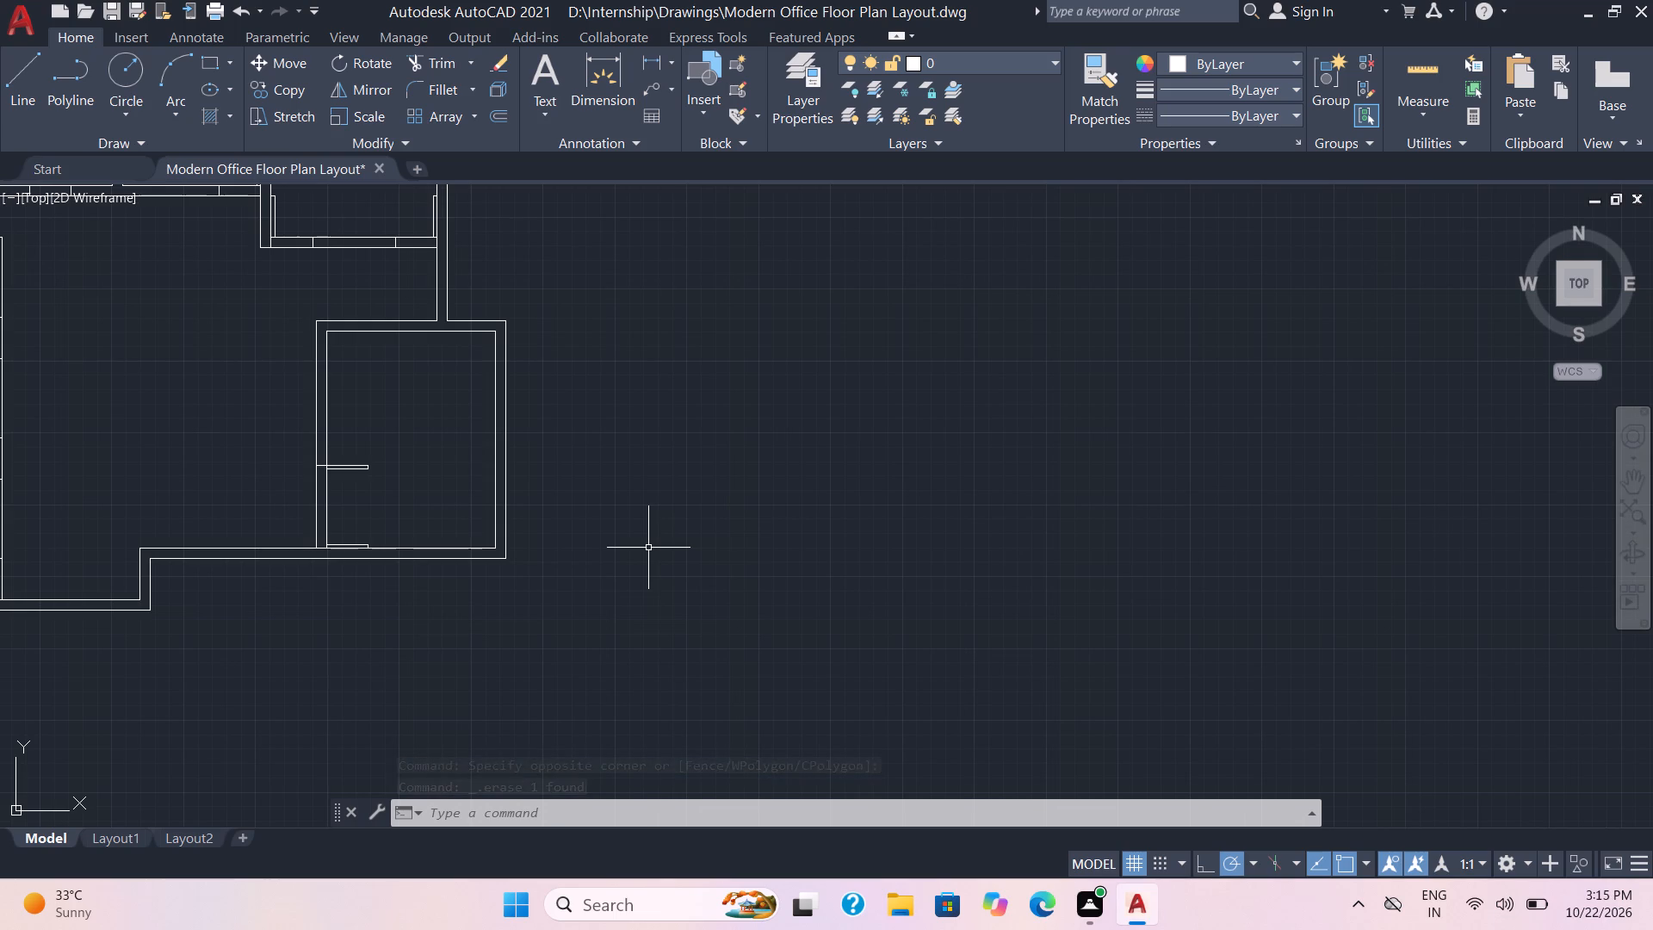
pyautogui.moveTo(648, 548); pyautogui.dragTo(752, 505, button='middle')
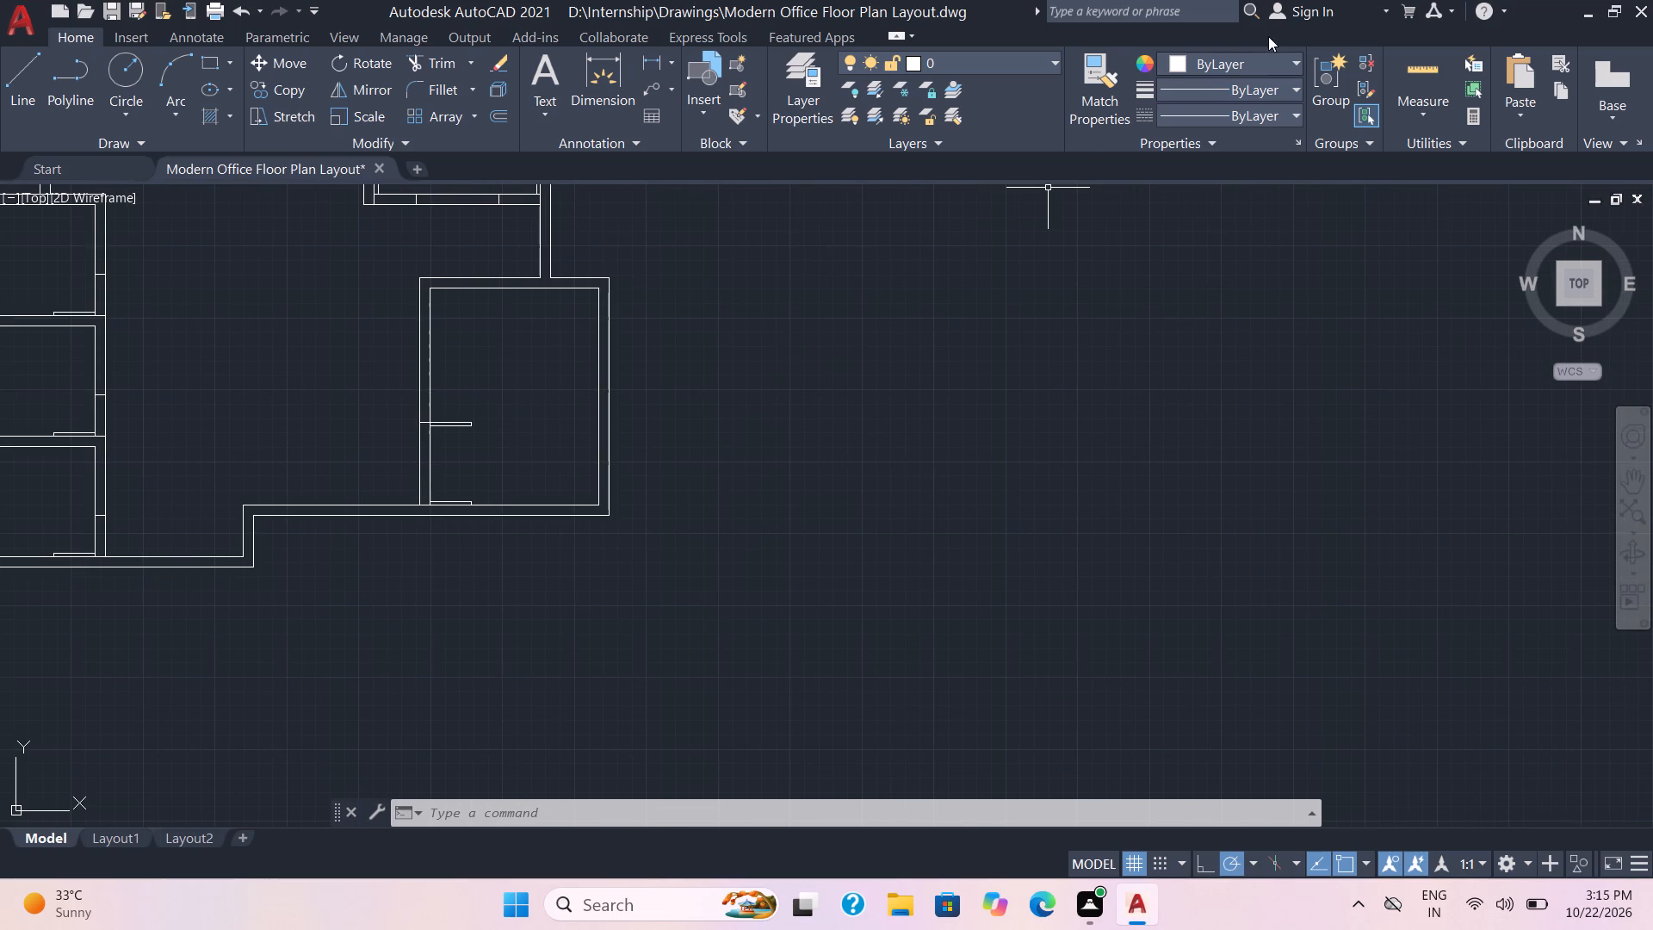
pyautogui.click(1408, 59)
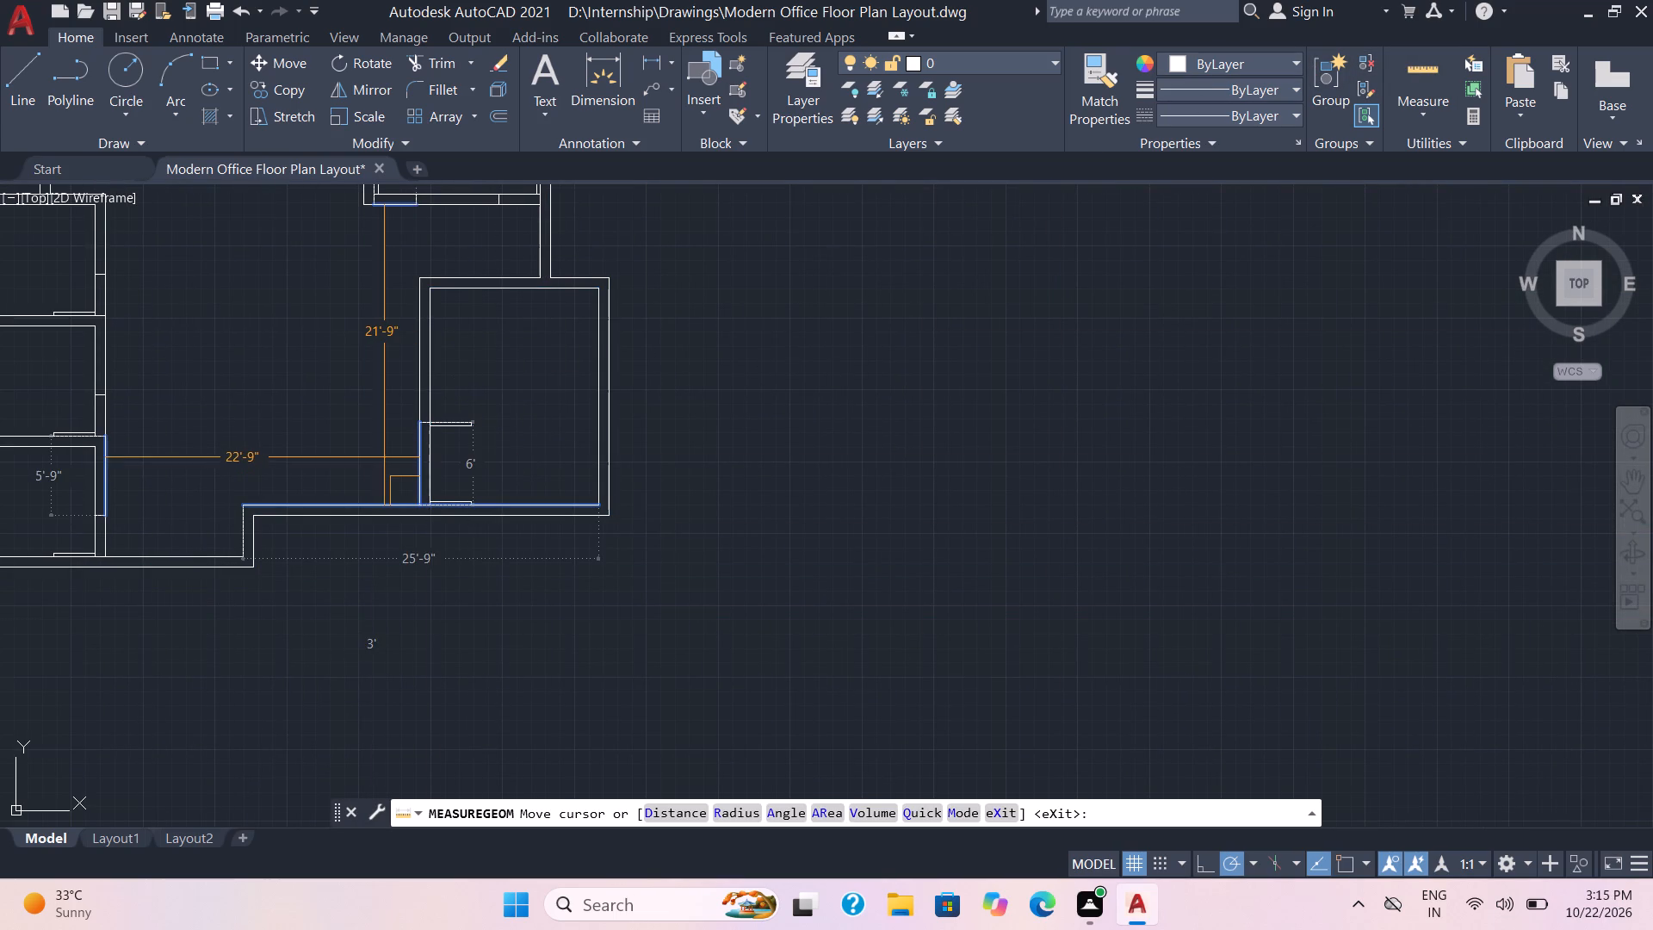
pyautogui.press('Escape')
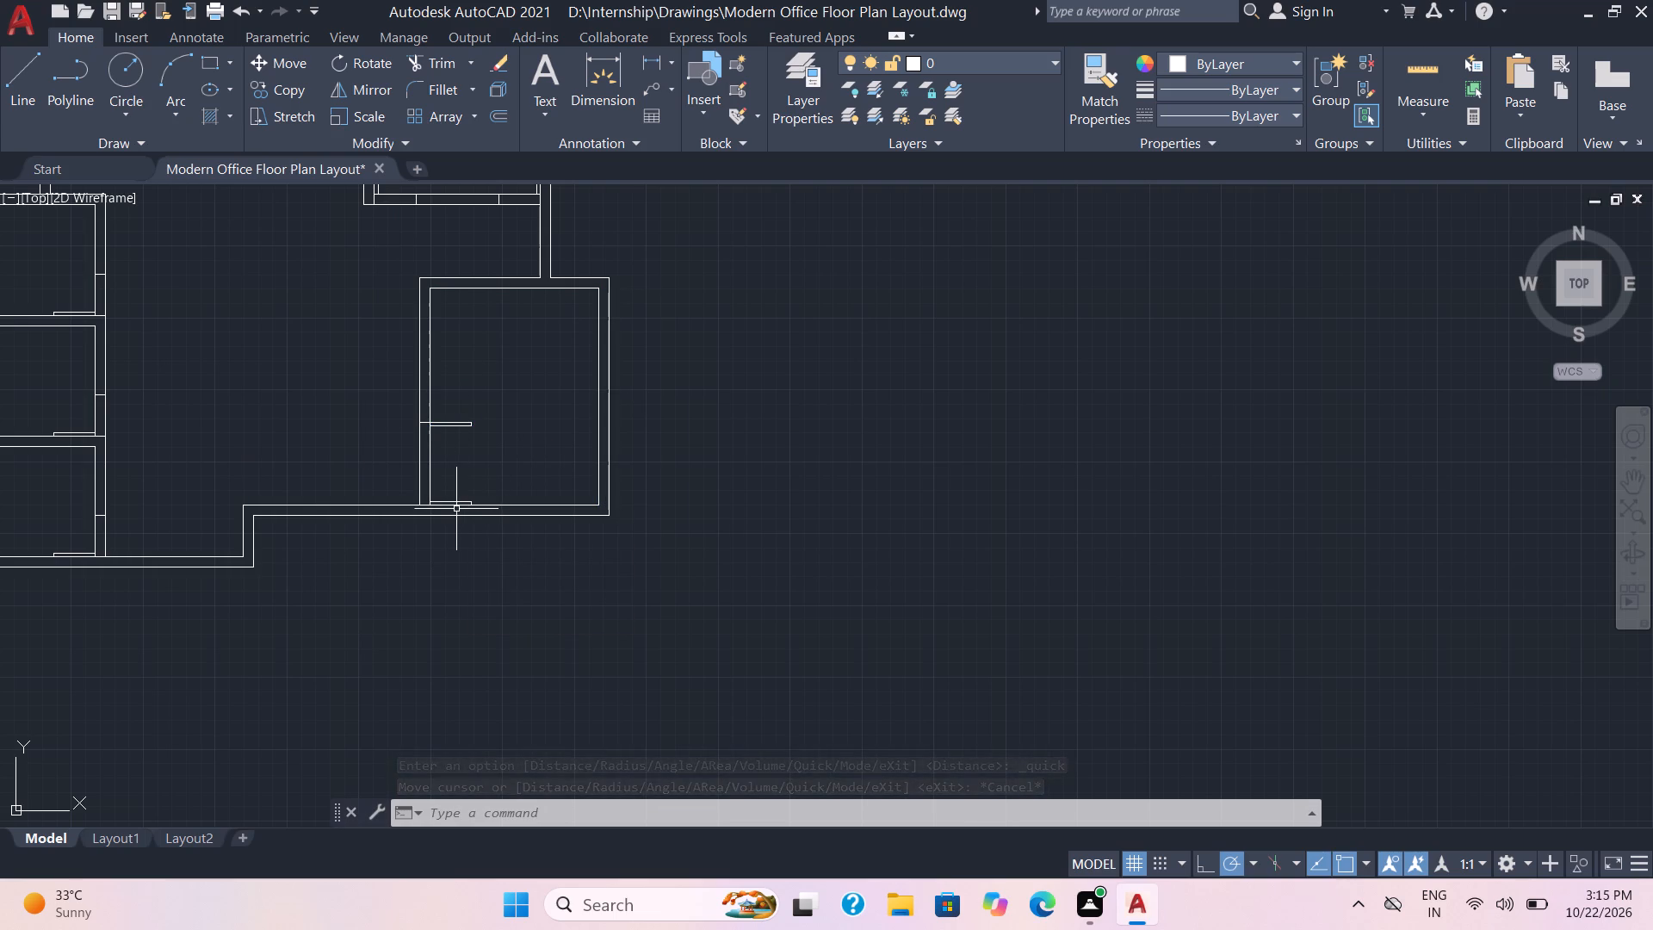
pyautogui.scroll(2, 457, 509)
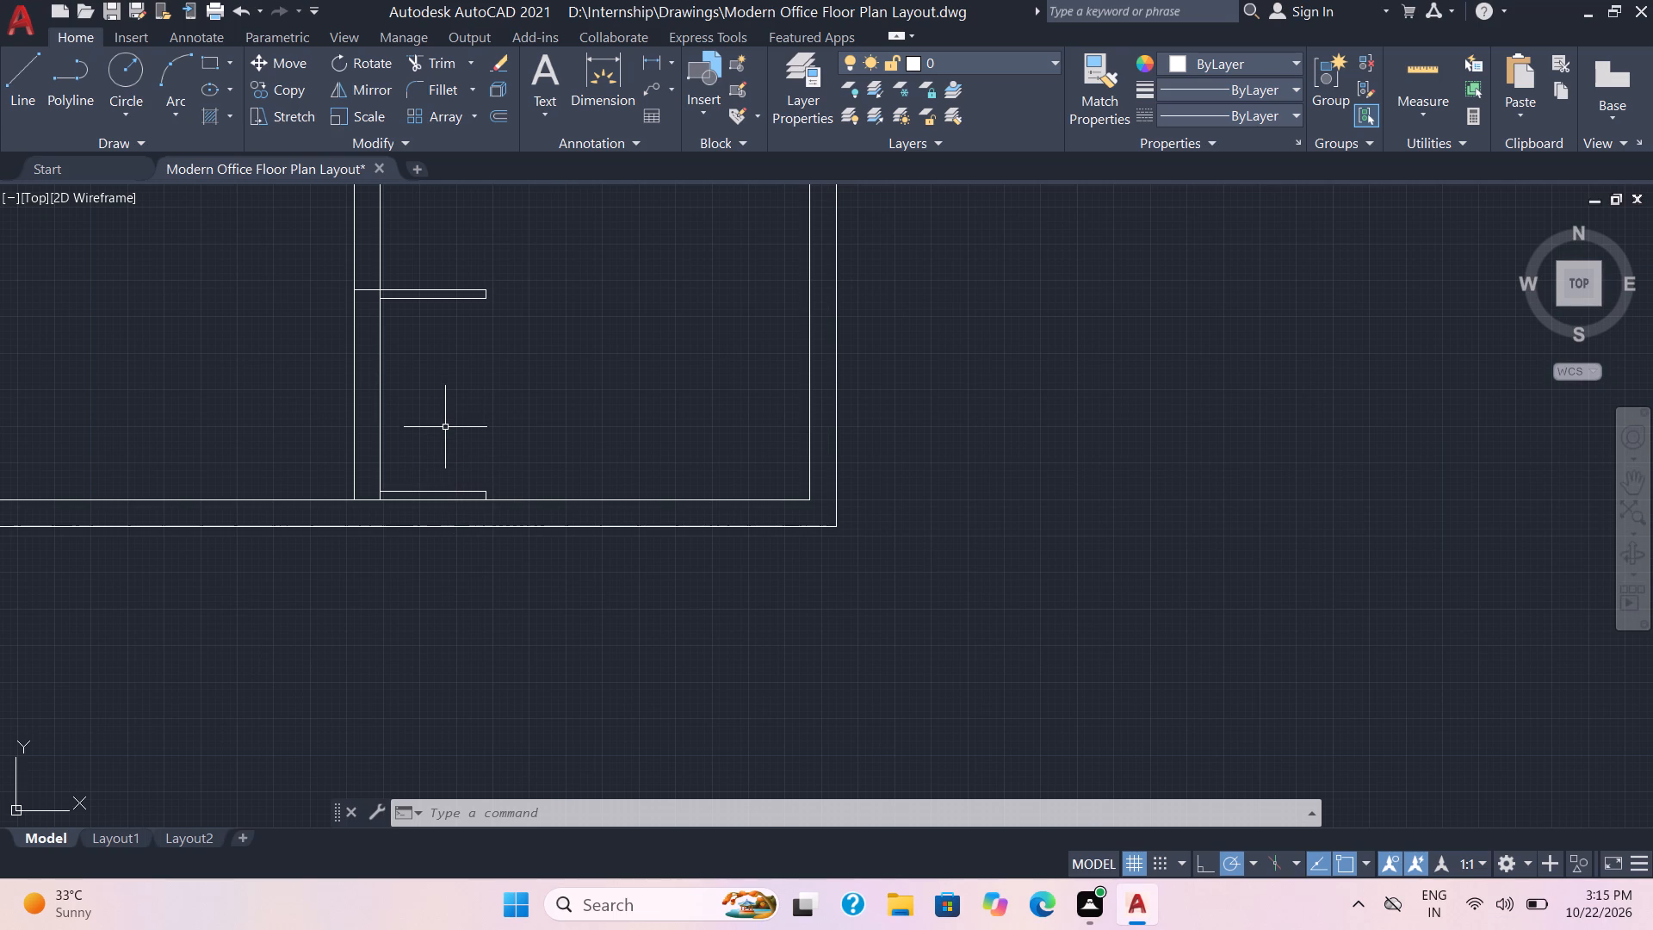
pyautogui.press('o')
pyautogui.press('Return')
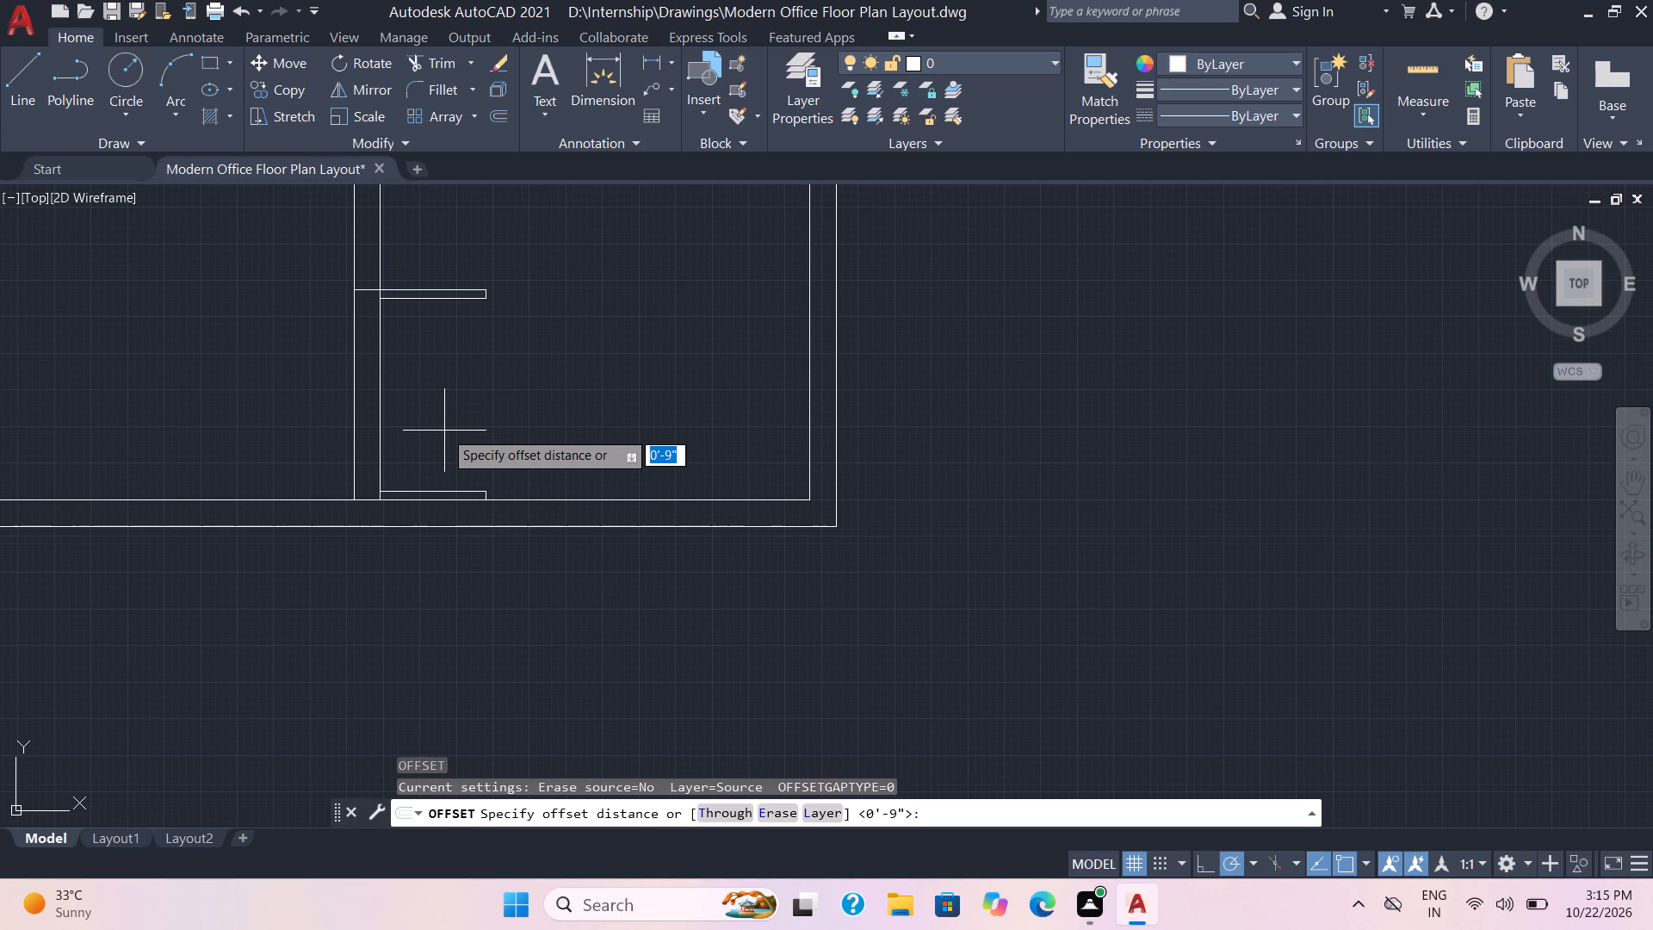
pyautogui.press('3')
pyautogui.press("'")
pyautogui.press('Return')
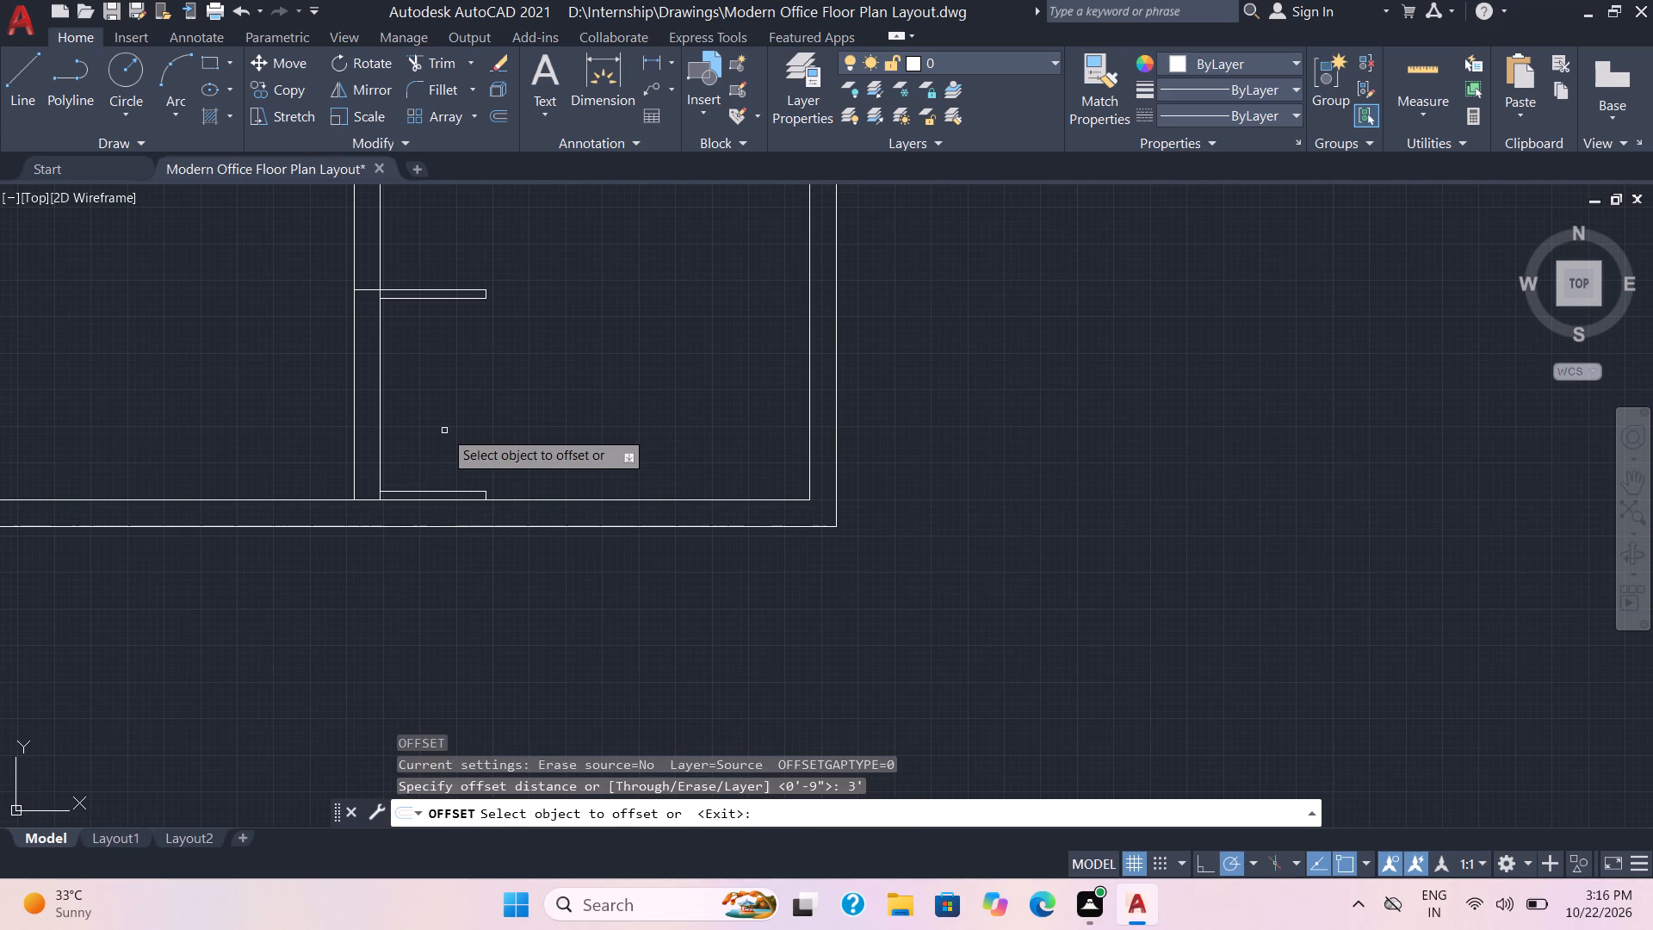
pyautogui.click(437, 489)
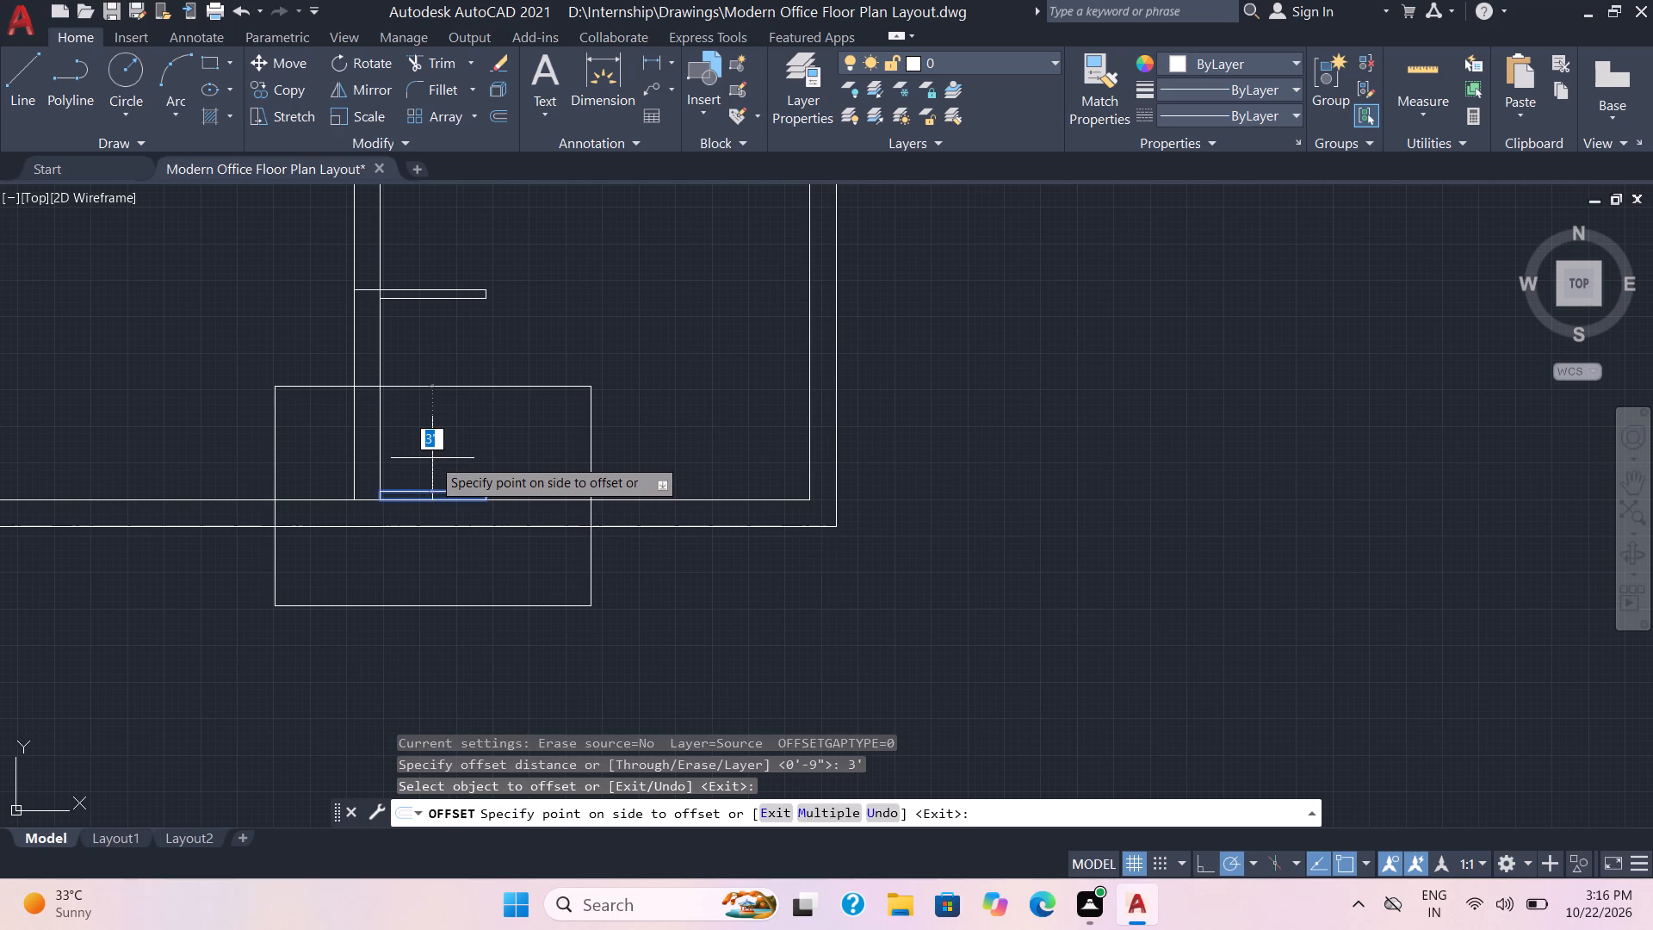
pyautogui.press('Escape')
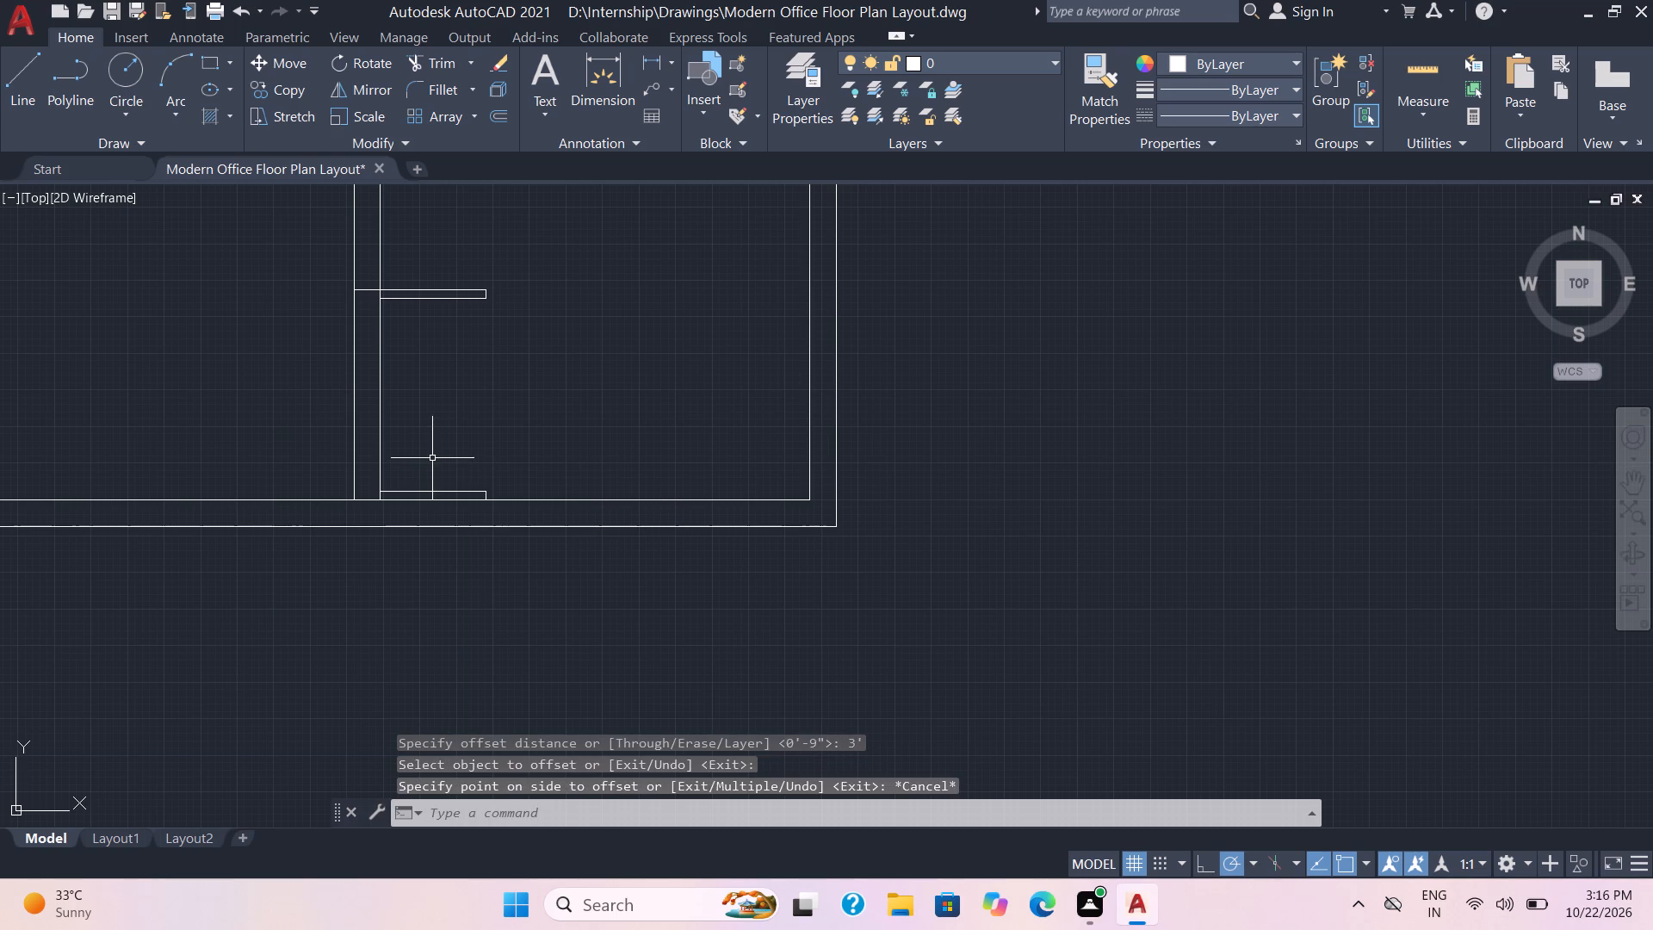
# Offset the lower door leaf in the lower-right room 3' outward.
pyautogui.press('o')
pyautogui.press('Return')
pyautogui.press('3')
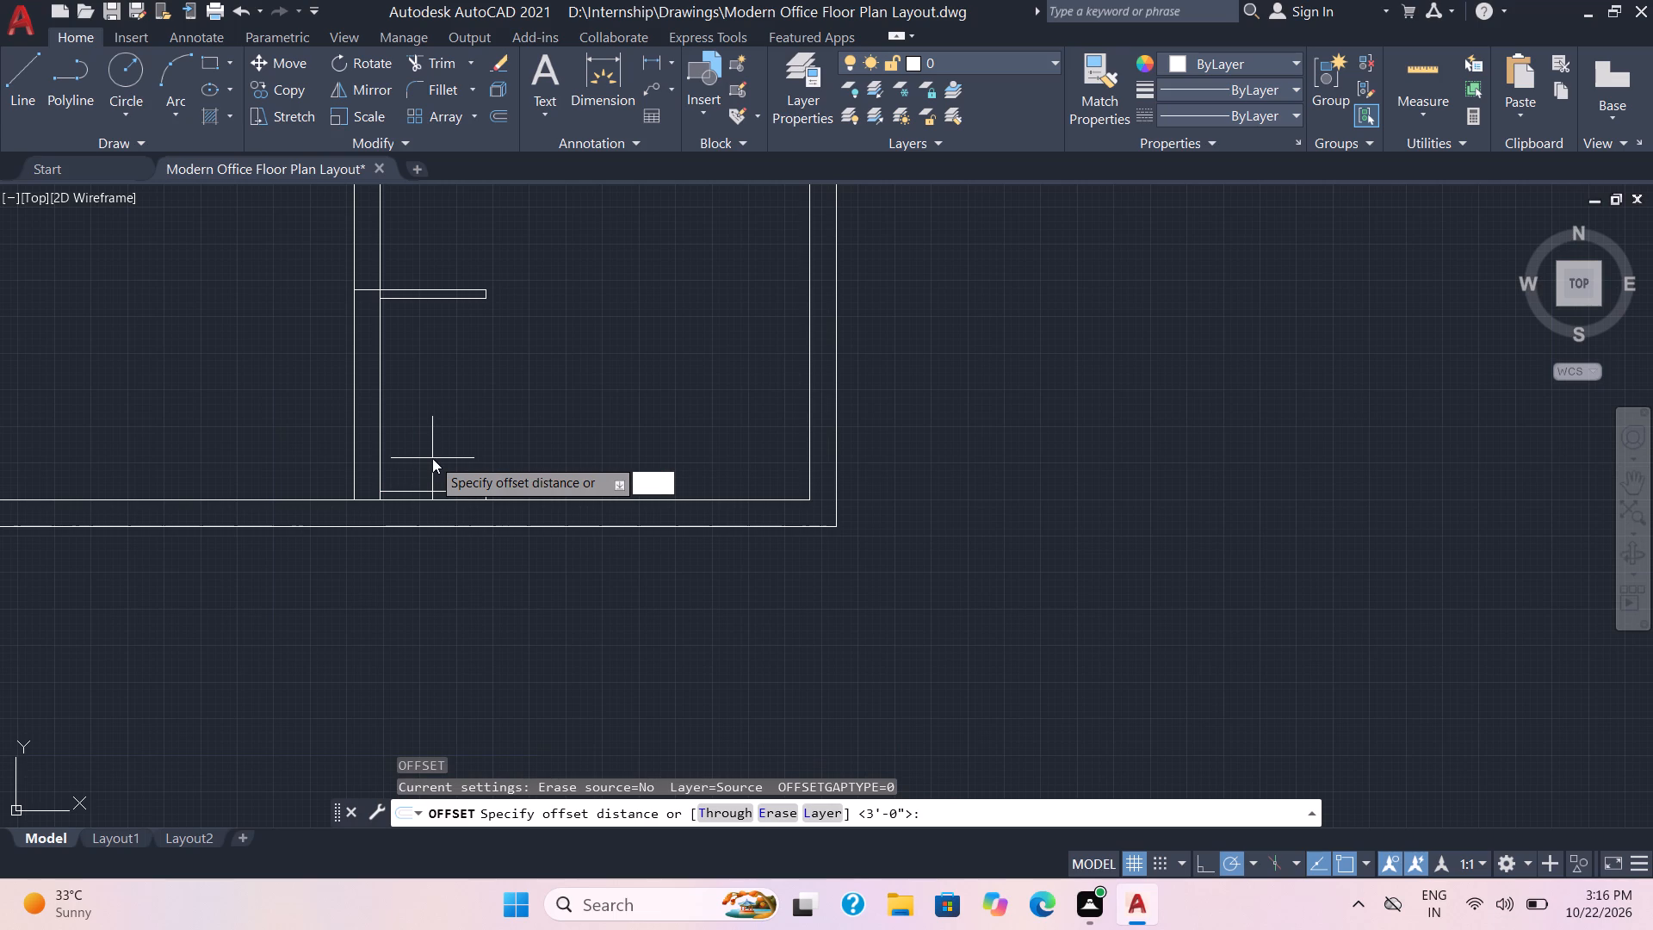
pyautogui.press("'")
pyautogui.press('Return')
pyautogui.click(430, 490)
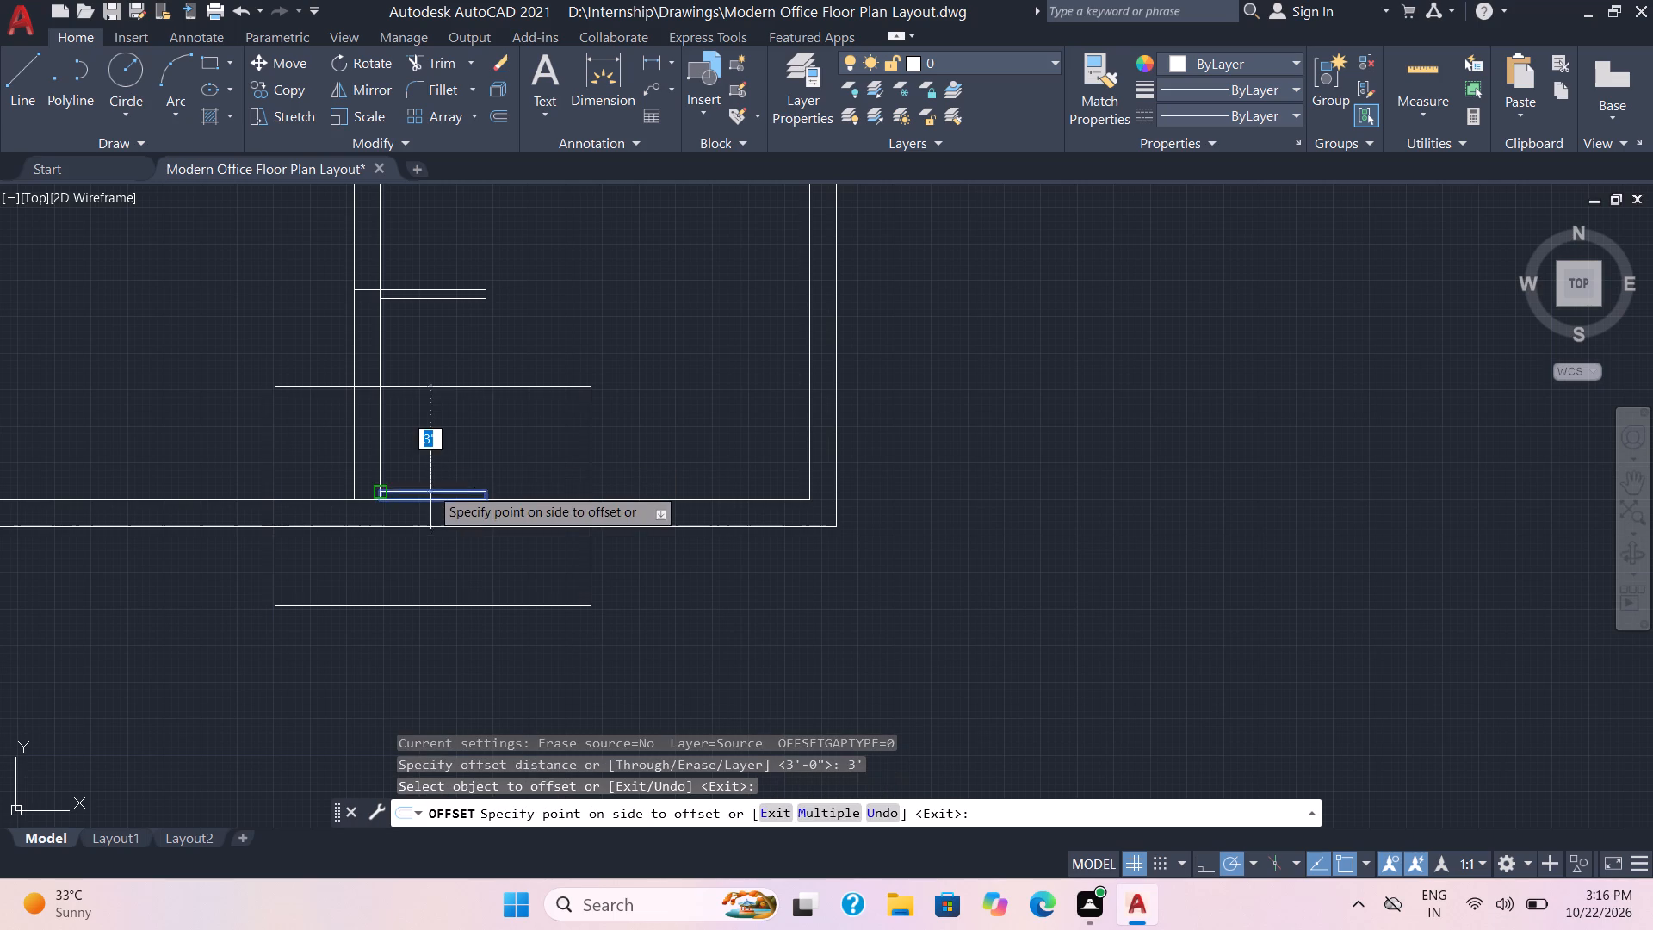
pyautogui.click(433, 440)
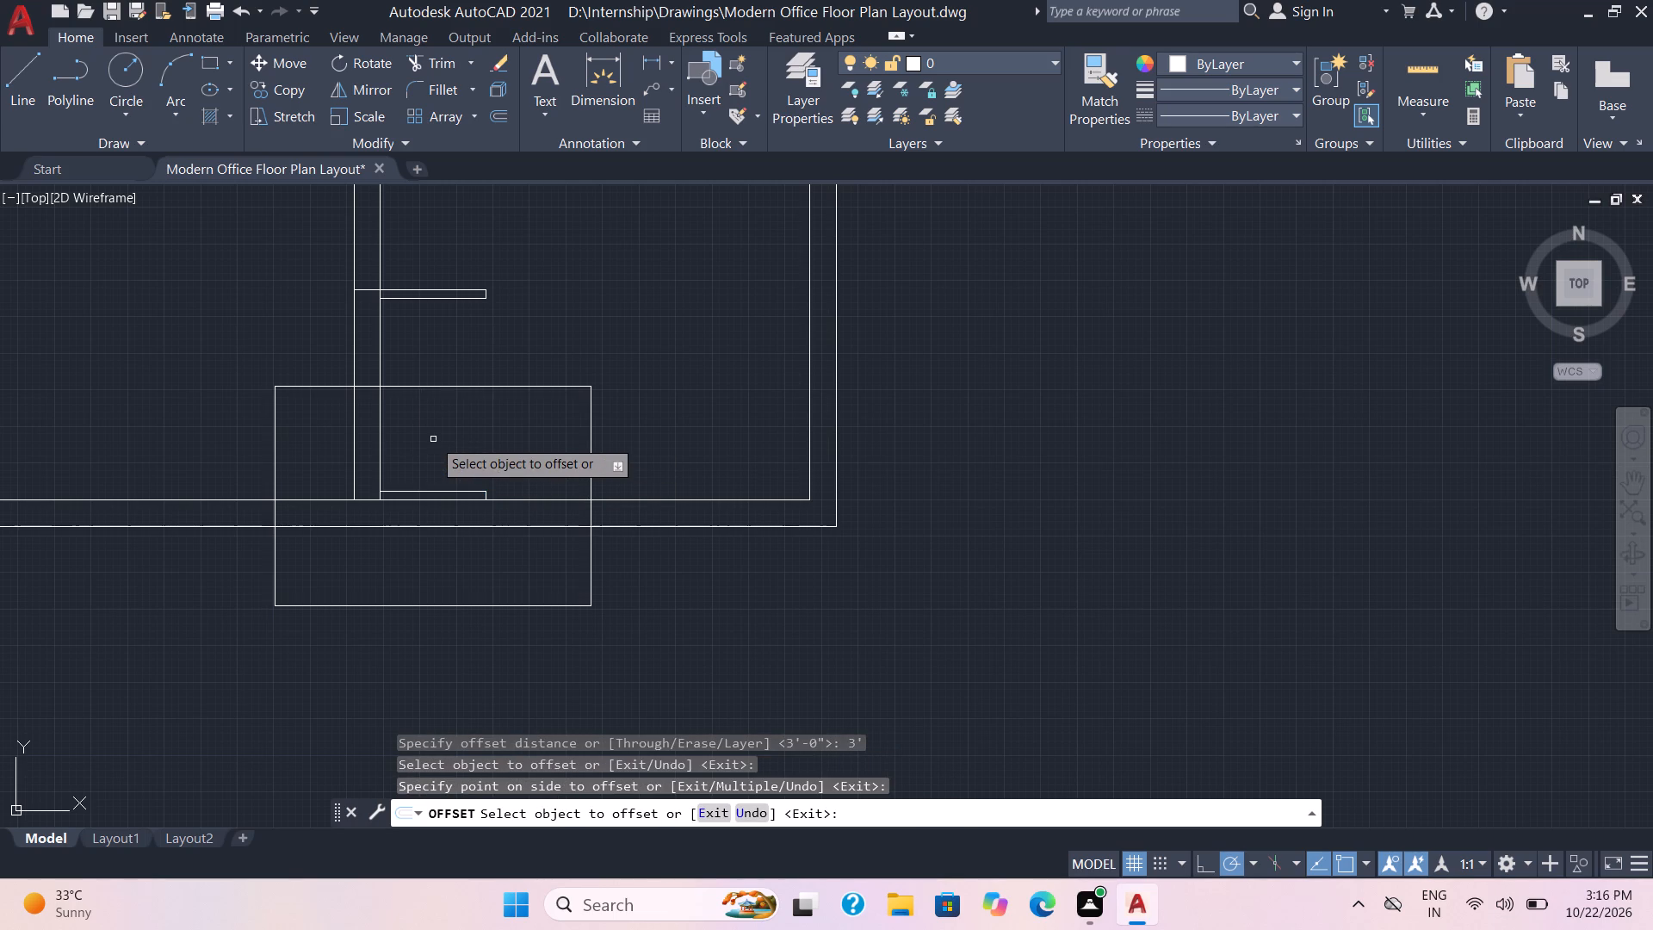
pyautogui.press('Escape')
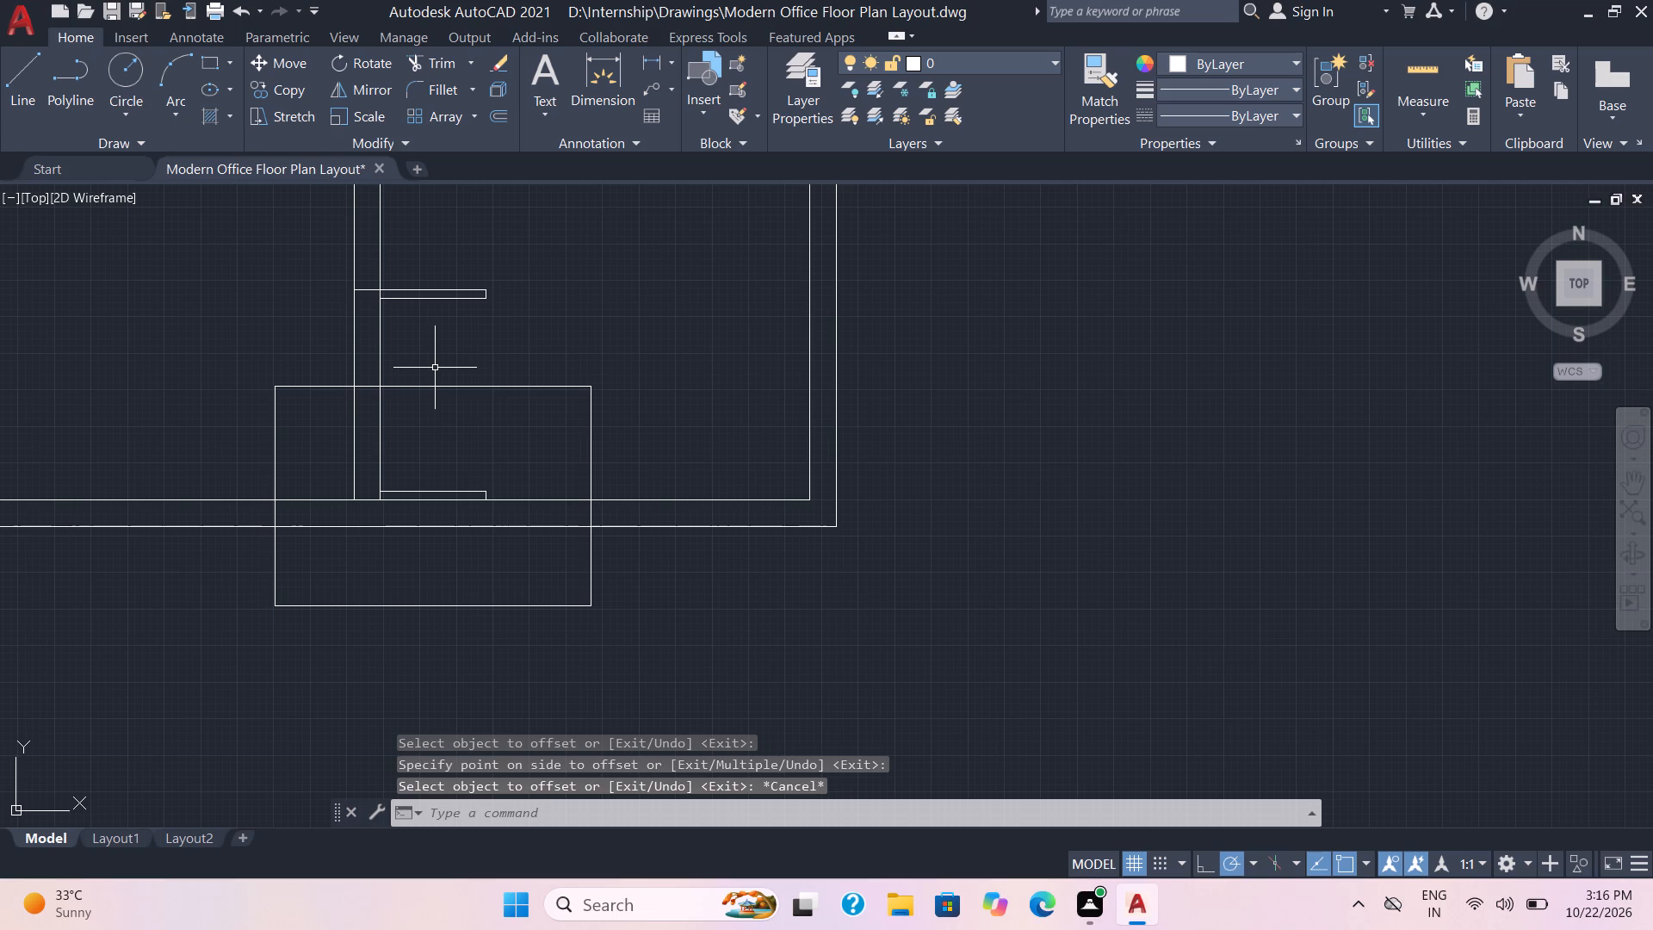
# Offset the upper door leaf in the lower-right room outward by the same 3' distance.
pyautogui.press('space')
pyautogui.press('space')
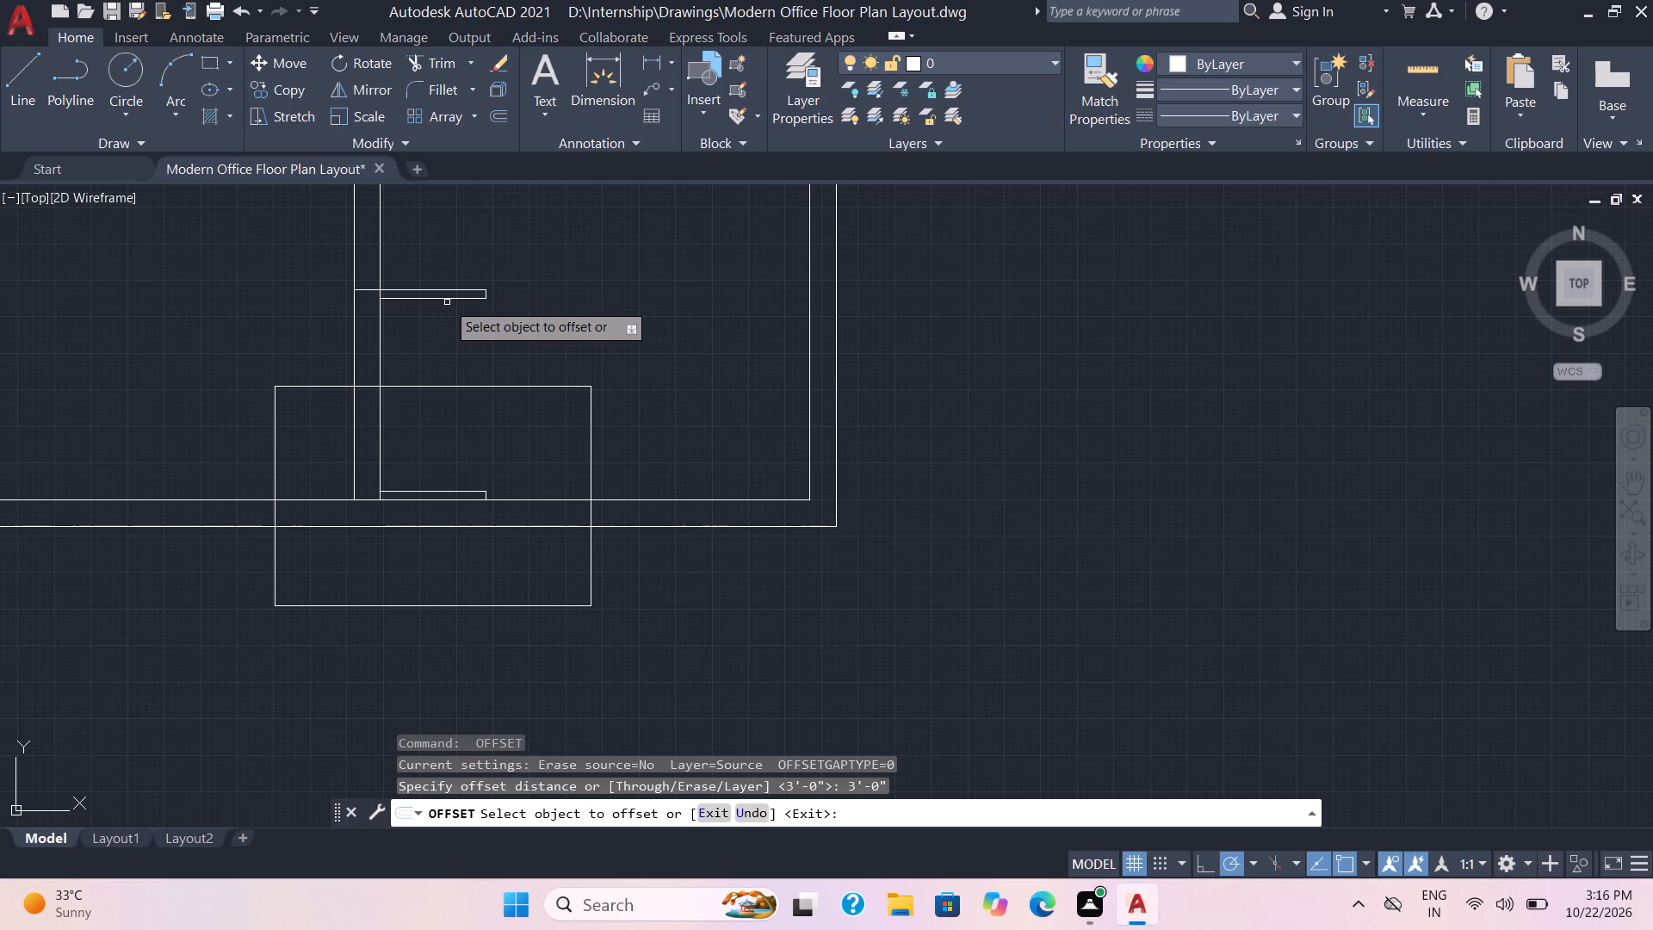
pyautogui.click(448, 299)
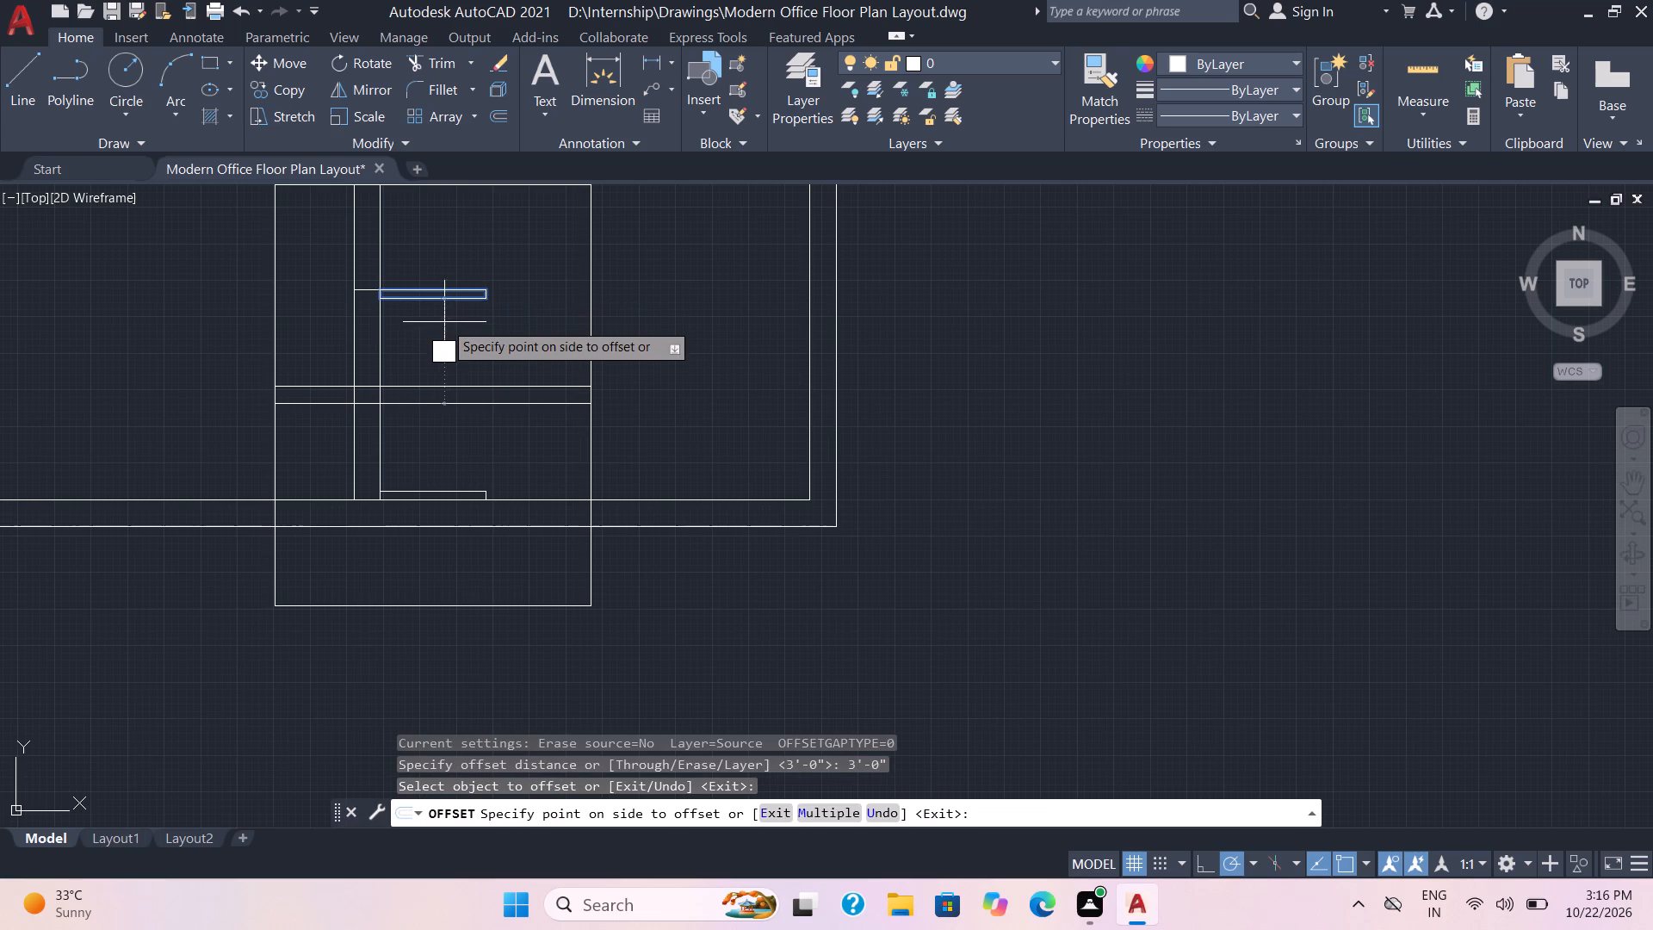
pyautogui.click(448, 335)
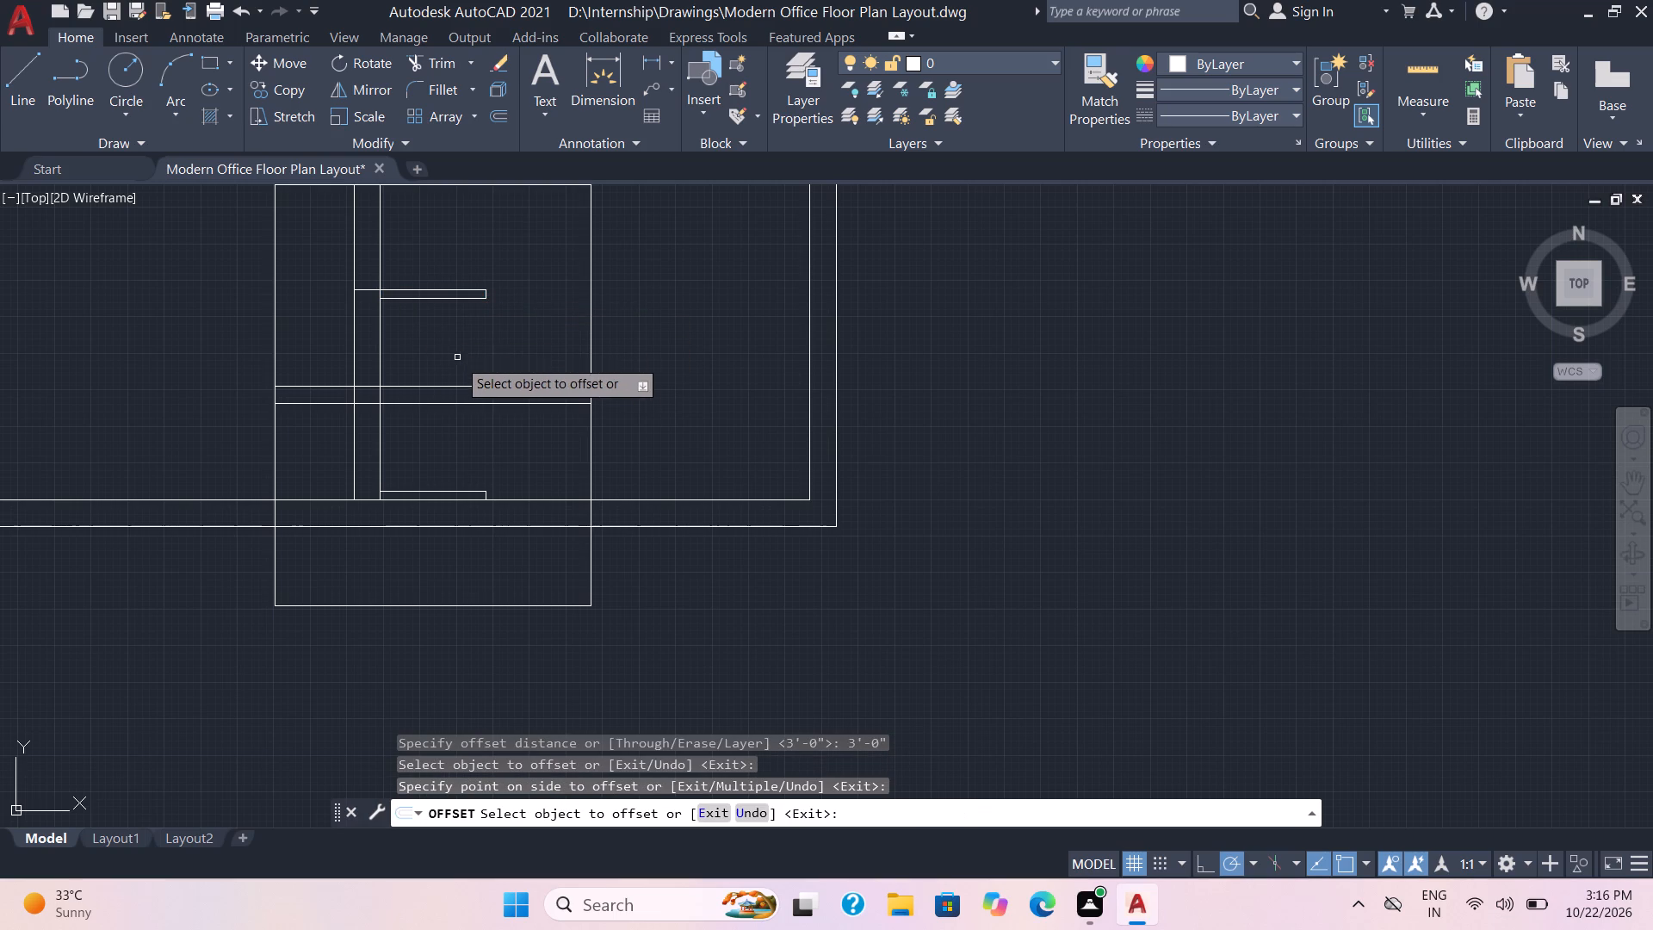
# Draw a horizontal line about 9'-4" long across the lower-right room's west wall, midway between its two door leaves.
pyautogui.scroll(1, 455, 381)
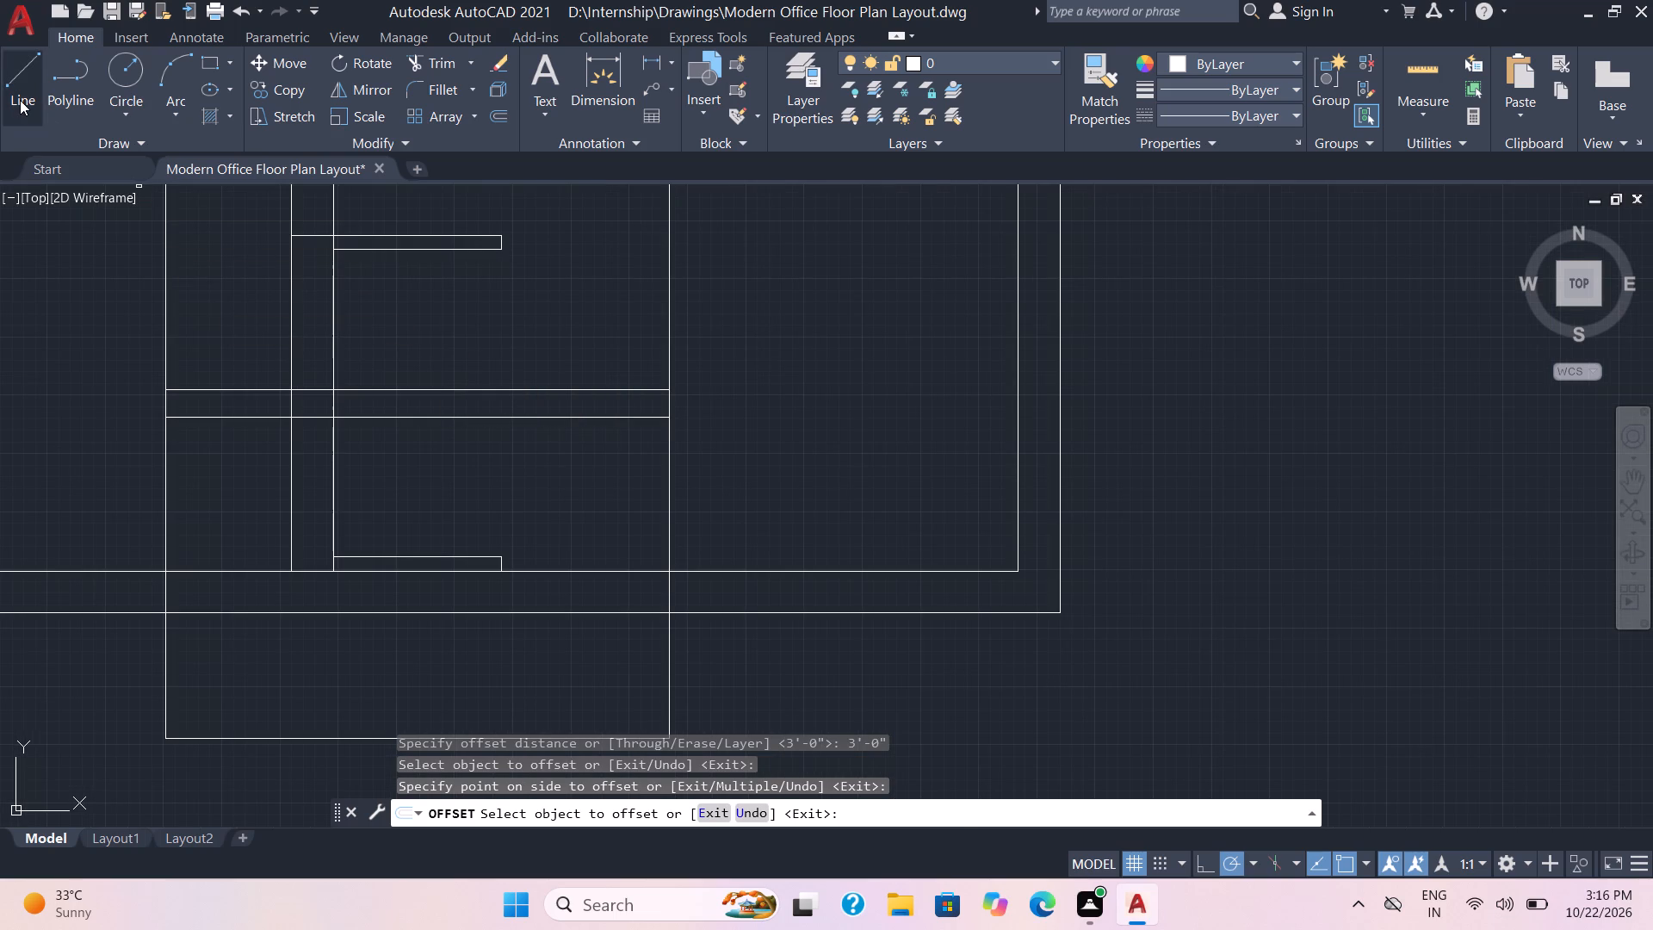
pyautogui.click(20, 100)
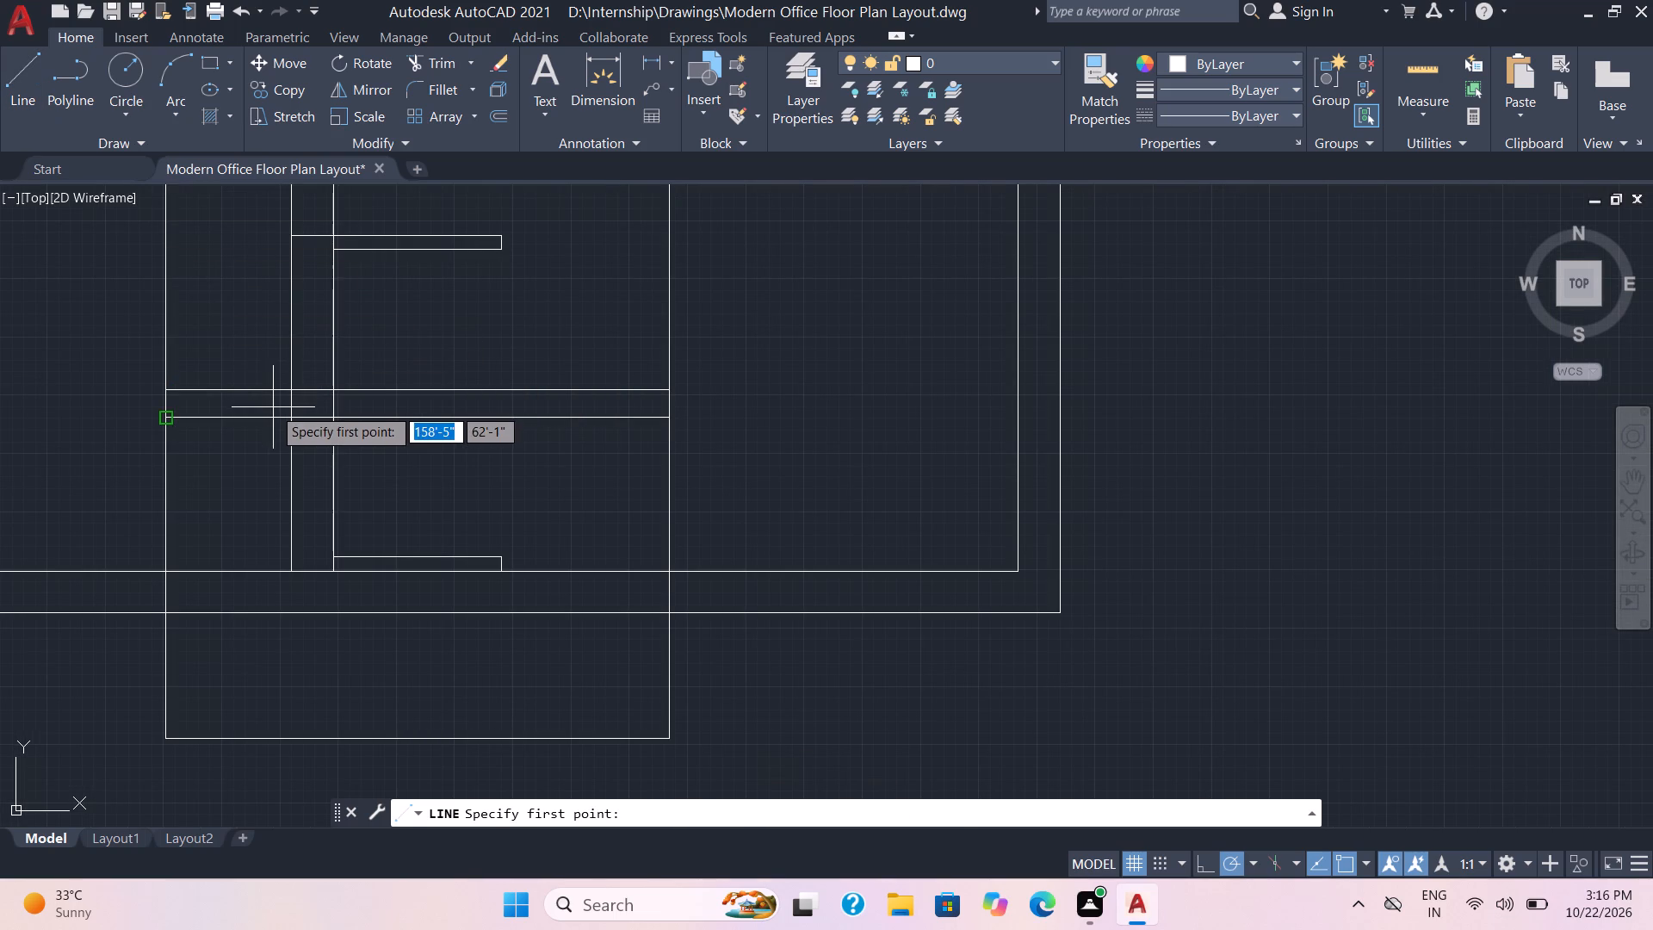
pyautogui.click(759, 403)
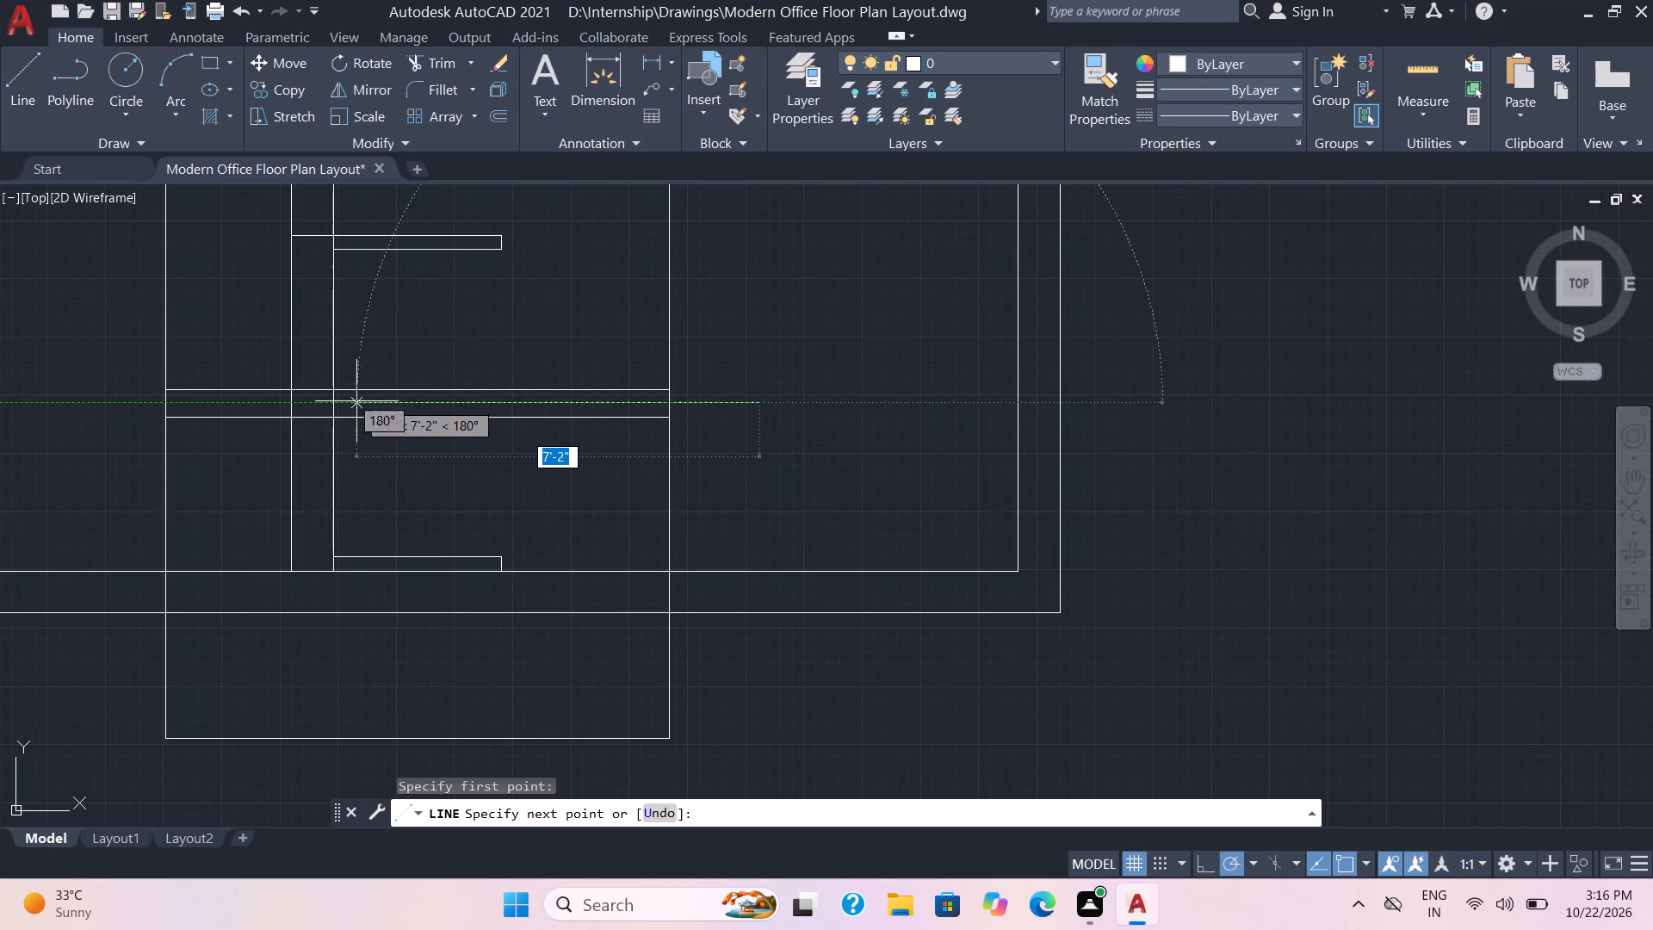
pyautogui.click(238, 406)
pyautogui.press('Escape')
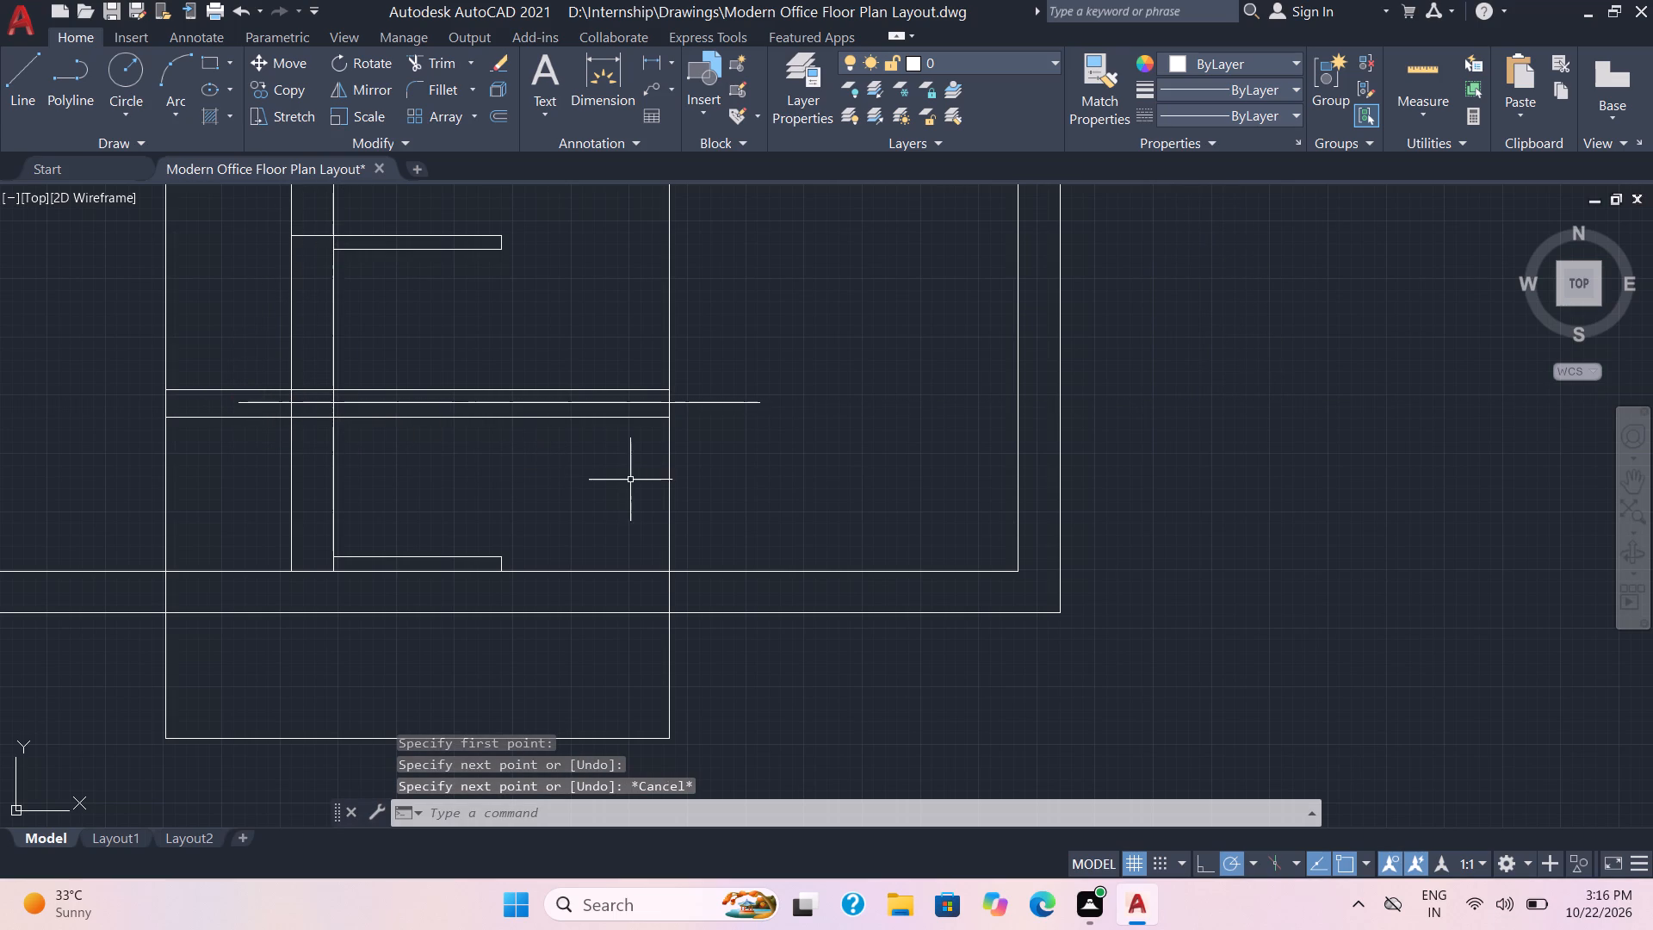
# Delete the two large offset rectangles around the door leaves in the lower-right room.
pyautogui.click(668, 505)
pyautogui.click(670, 347)
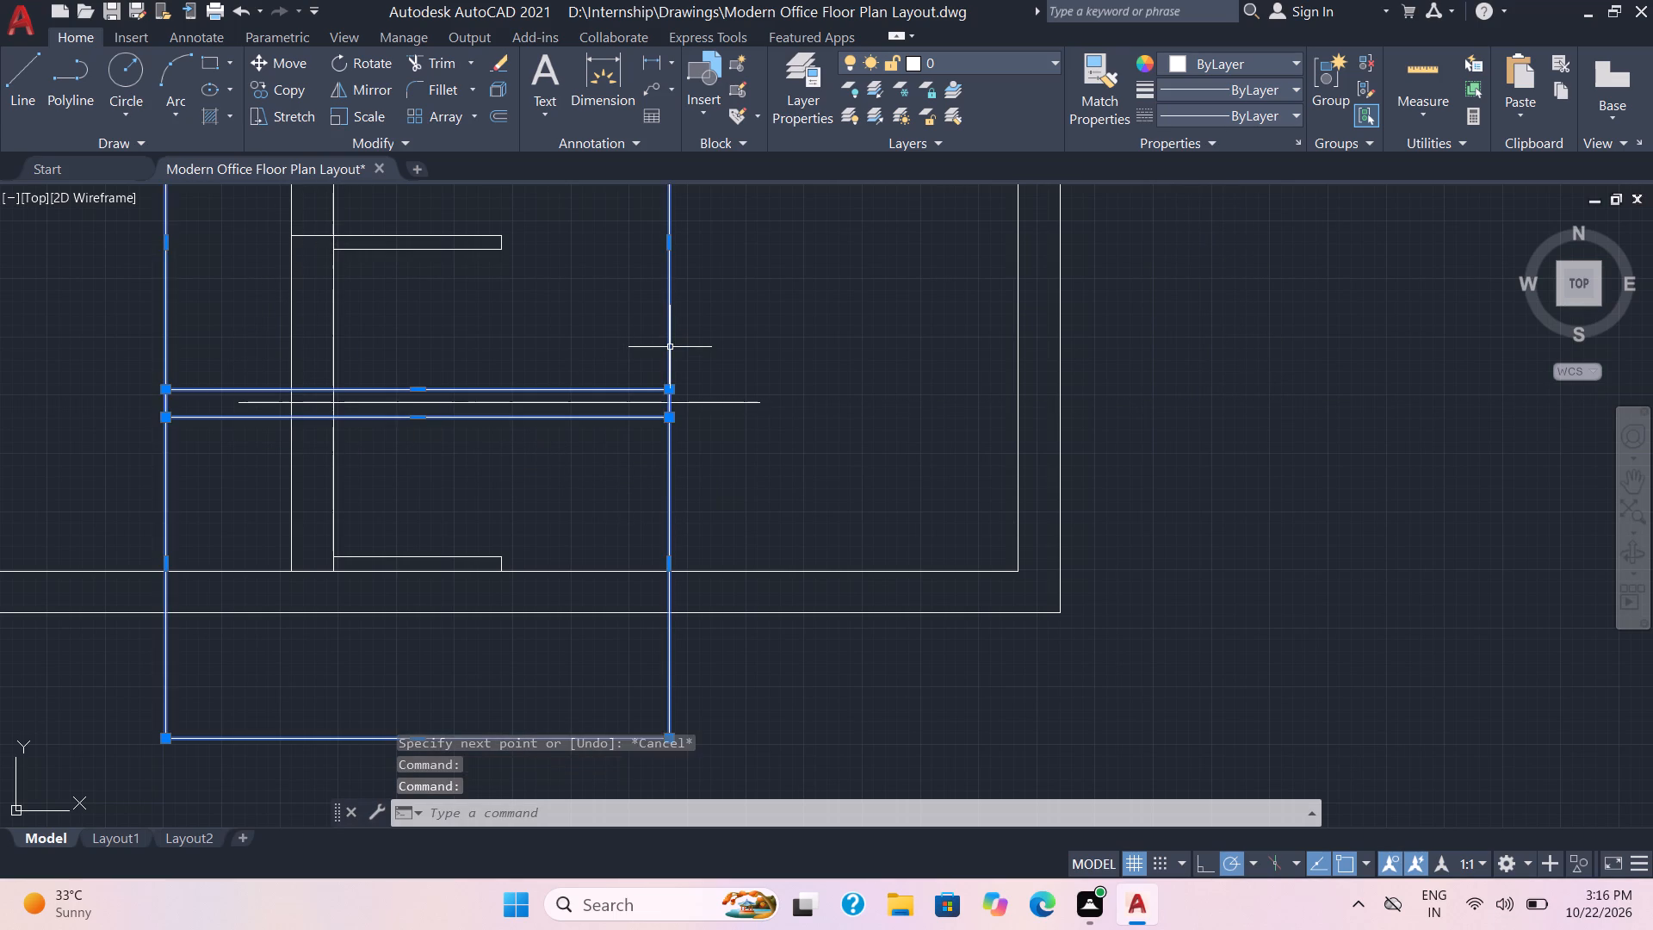
pyautogui.press('Delete')
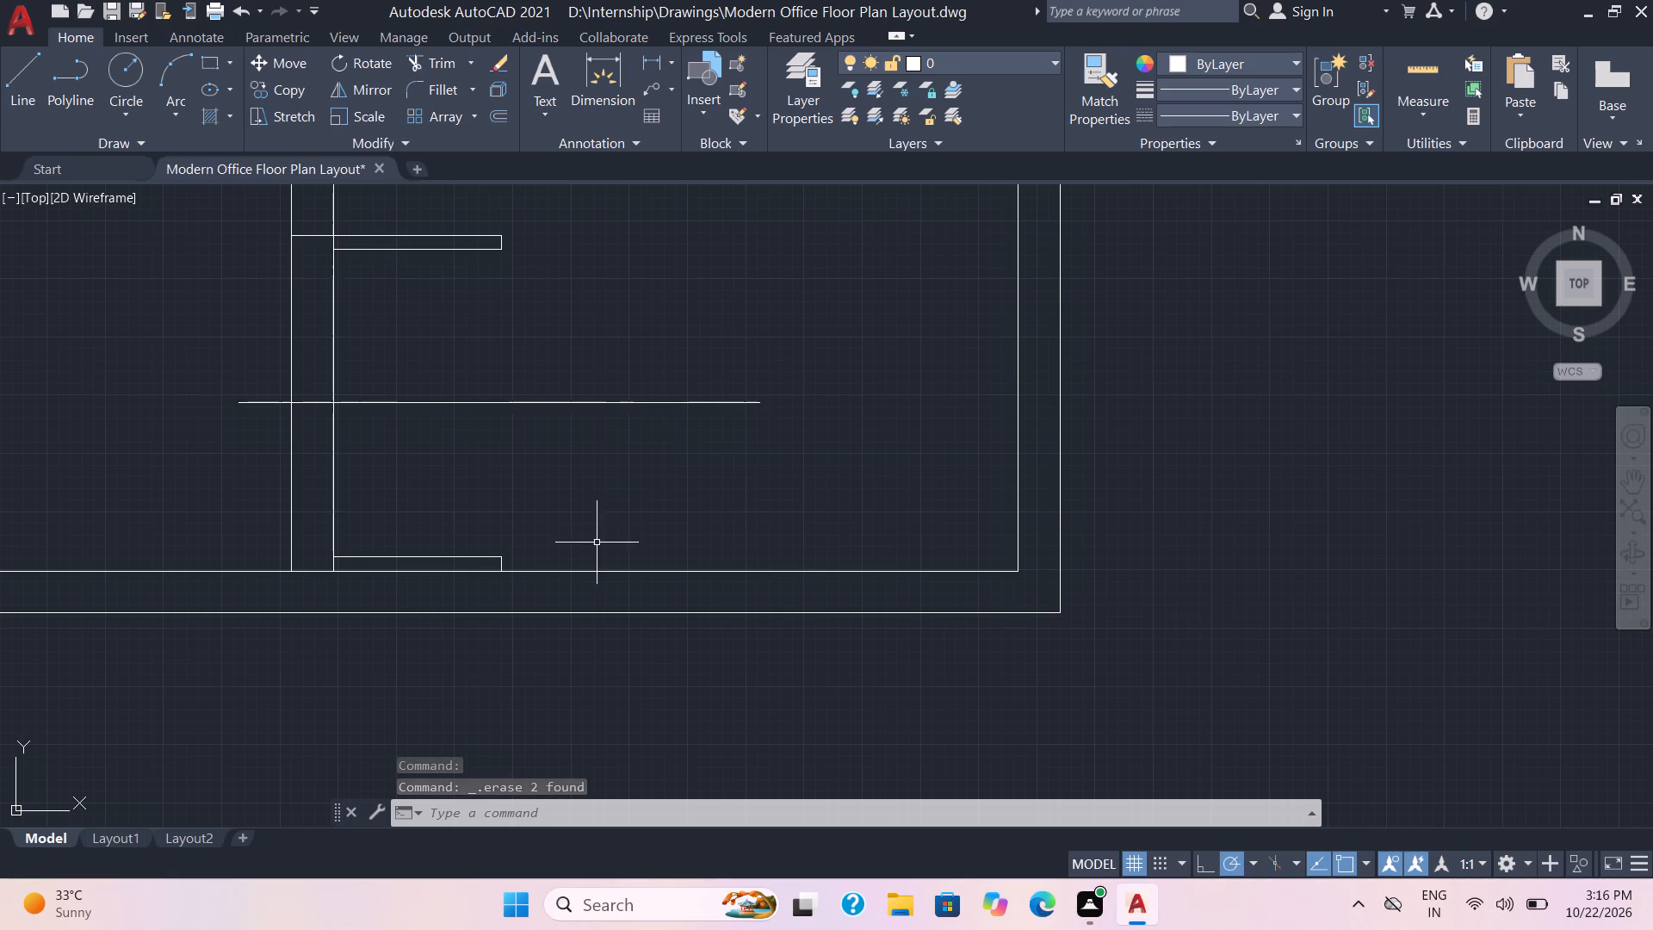
# Draw a three-point door-swing arc from the leaf's free end to the east-wall opening's jamb in the bottom room of the west row.
pyautogui.scroll(-4, 580, 500)
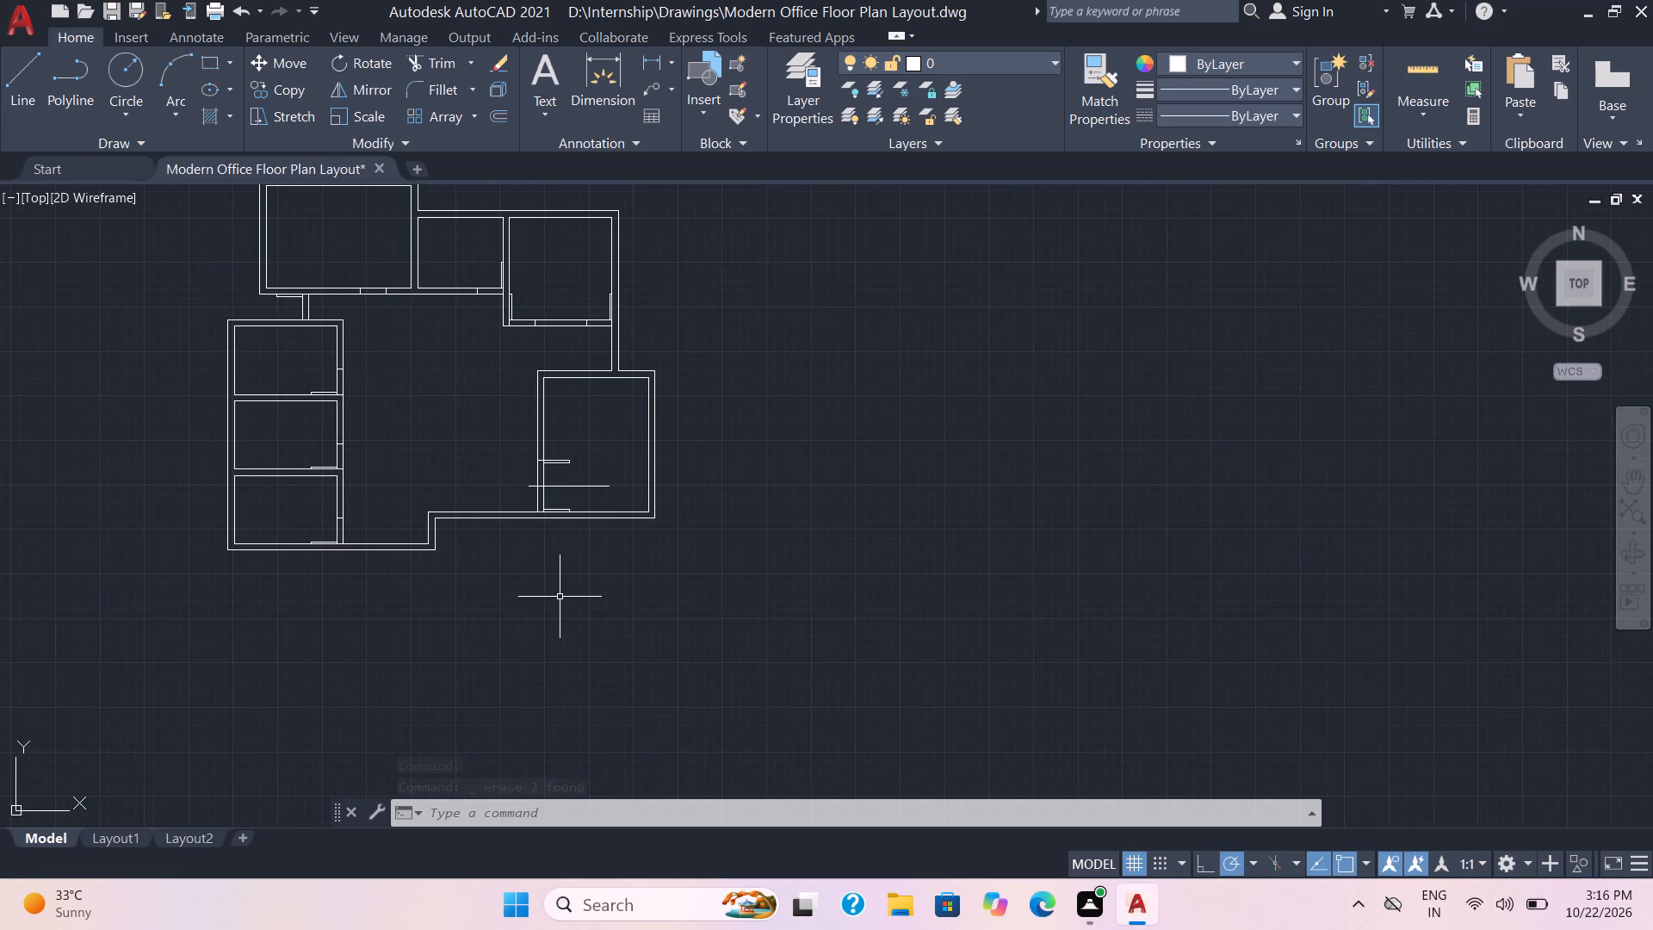
pyautogui.moveTo(560, 597); pyautogui.dragTo(733, 644, button='middle')
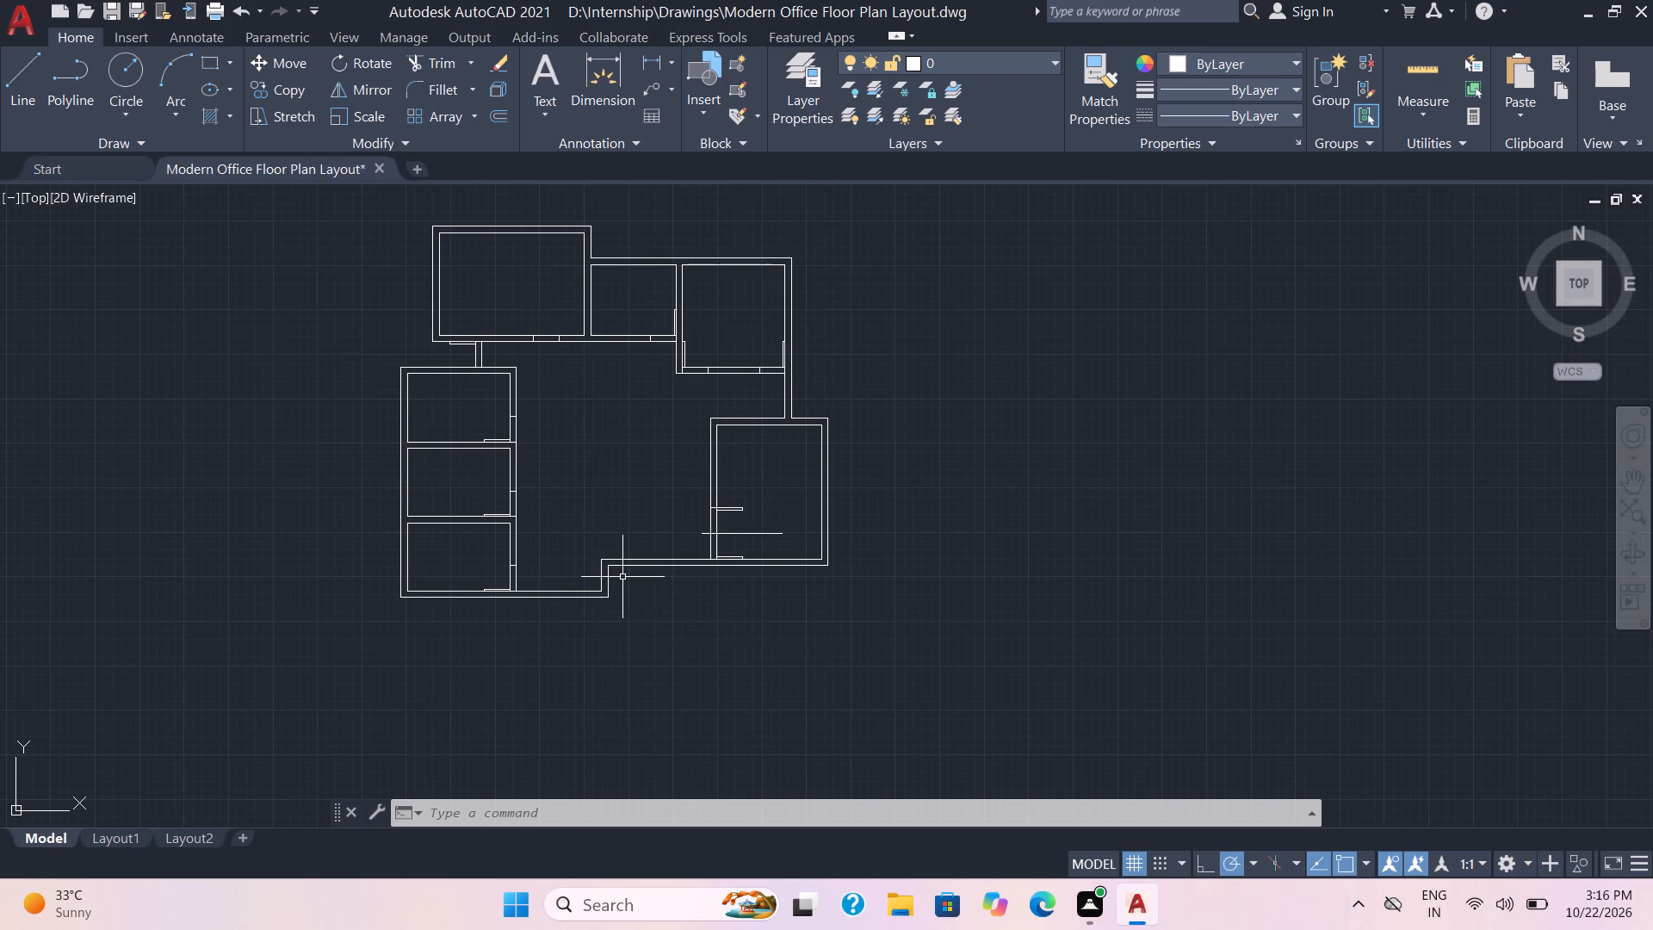
pyautogui.click(162, 75)
pyautogui.scroll(3, 434, 666)
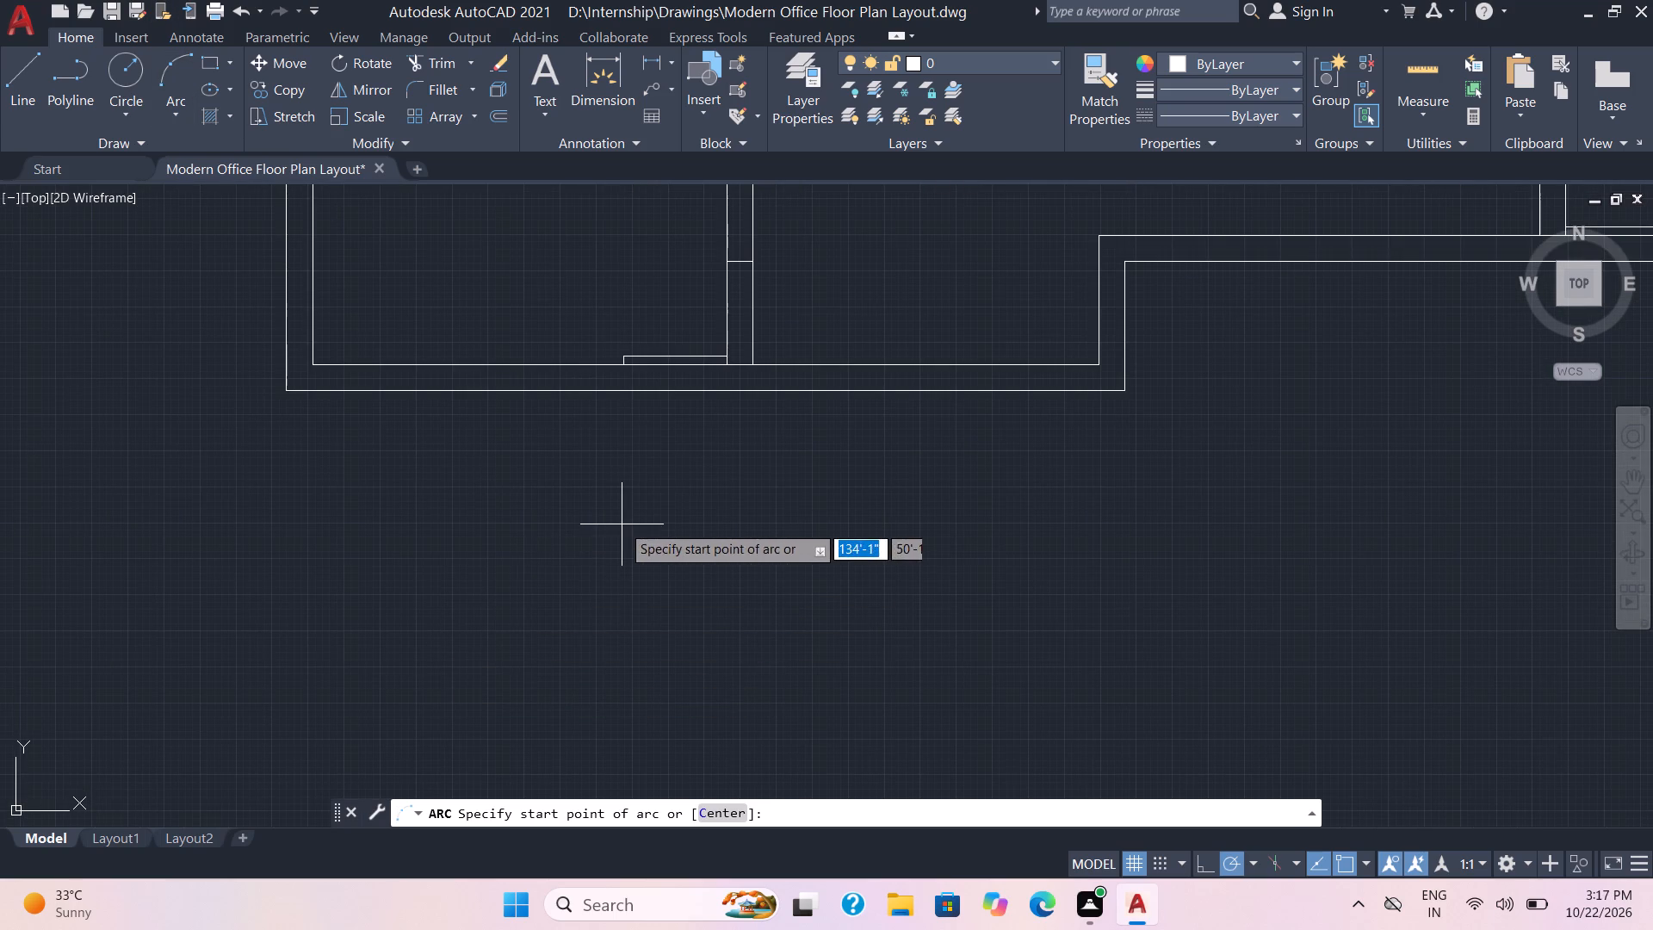
pyautogui.moveTo(622, 524); pyautogui.dragTo(522, 722, button='middle')
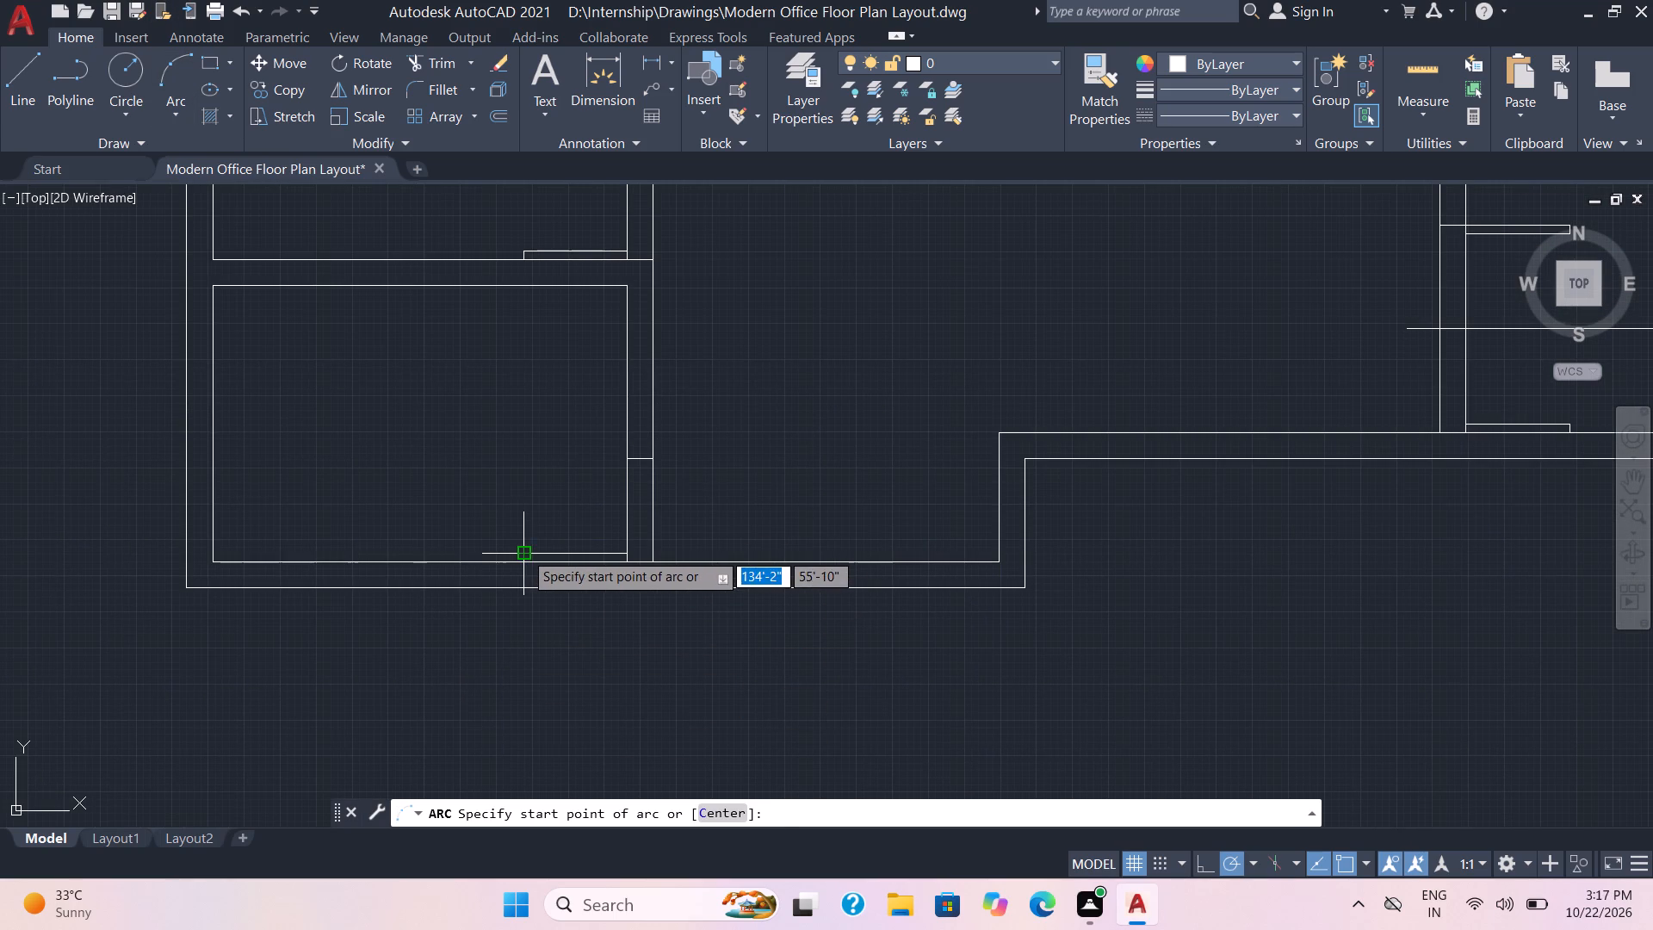
pyautogui.click(524, 552)
pyautogui.click(543, 516)
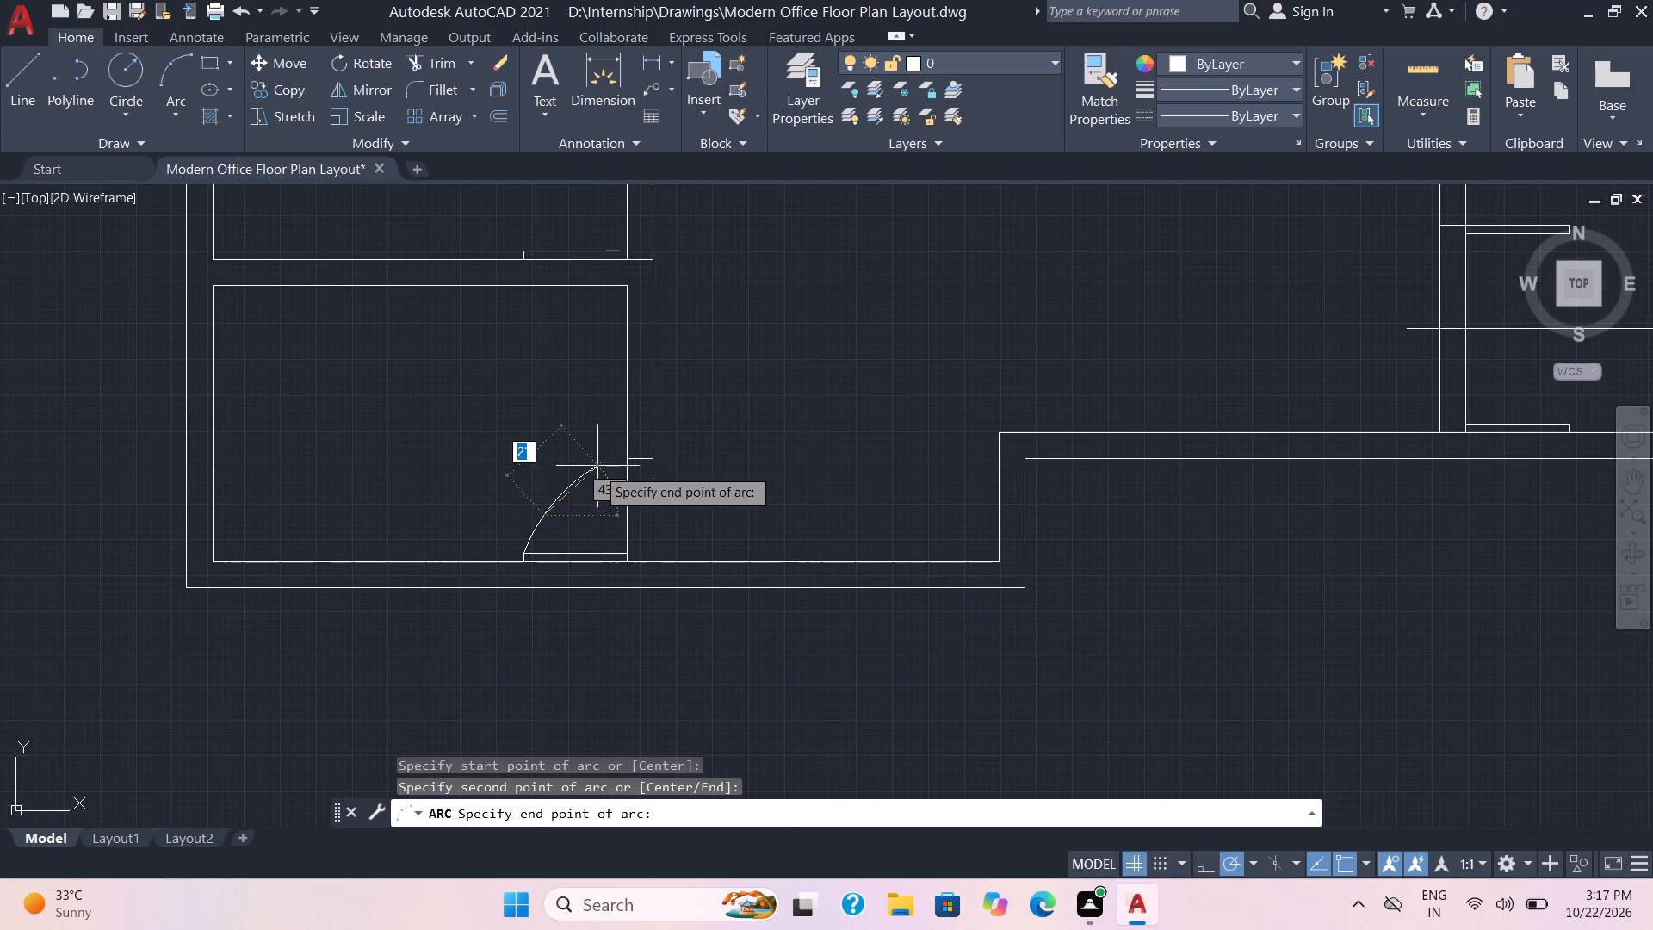
pyautogui.click(650, 462)
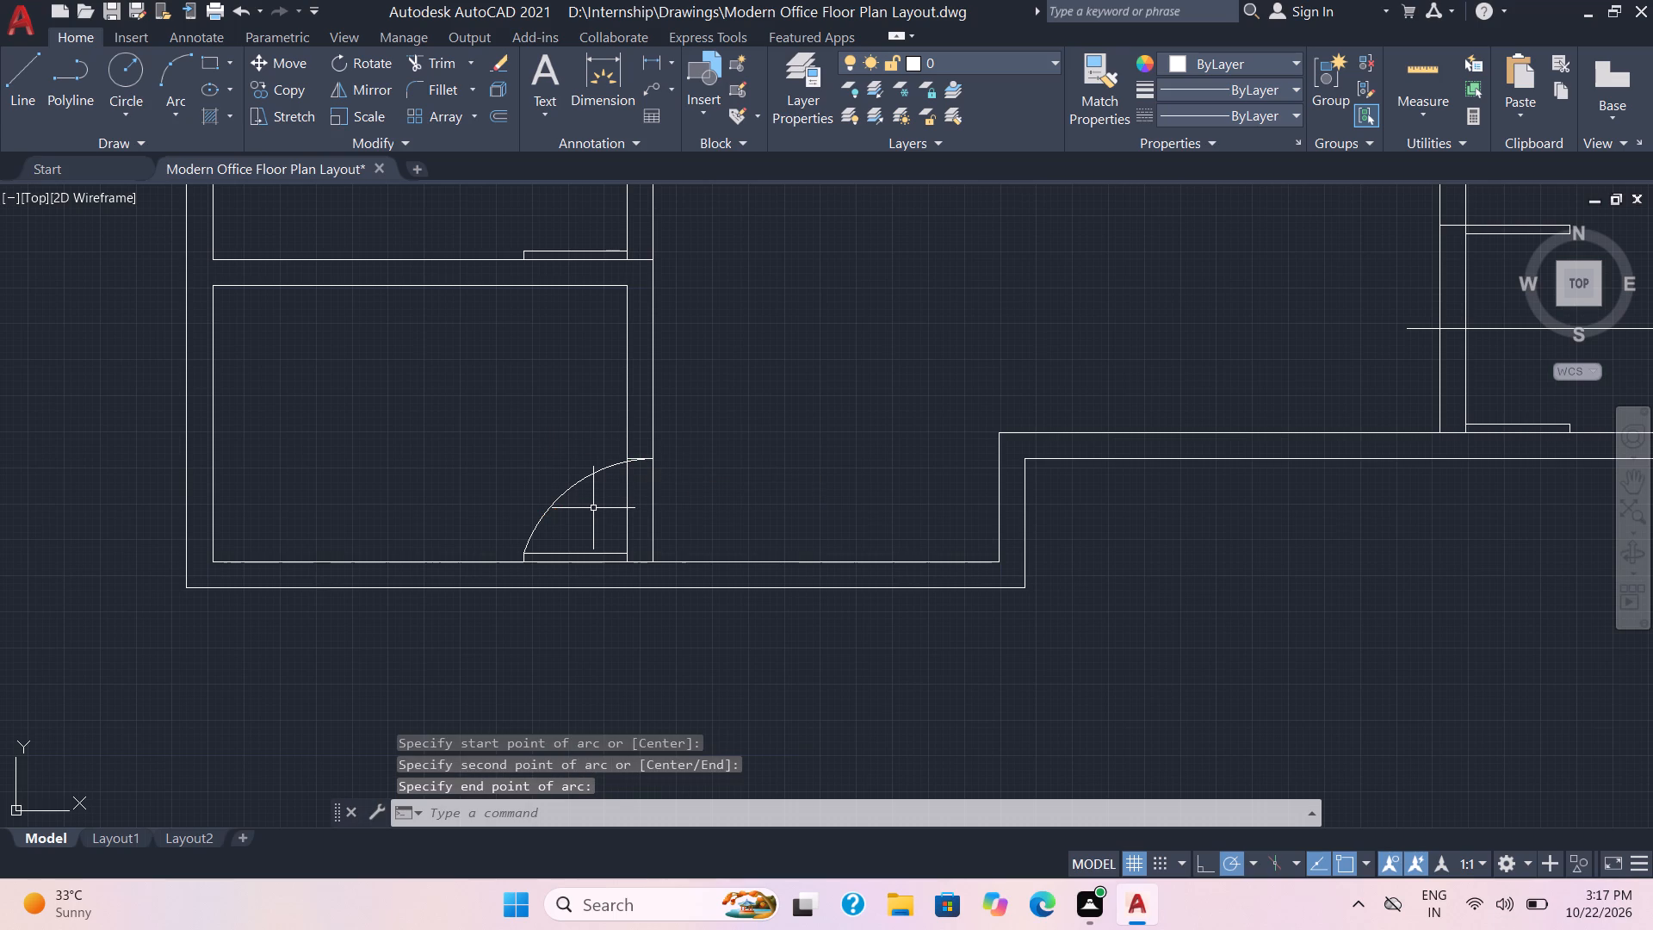
# Draw a three-point door-swing arc from the leaf's free end to the opening's jamb in the middle room of the west row.
pyautogui.scroll(-2, 593, 508)
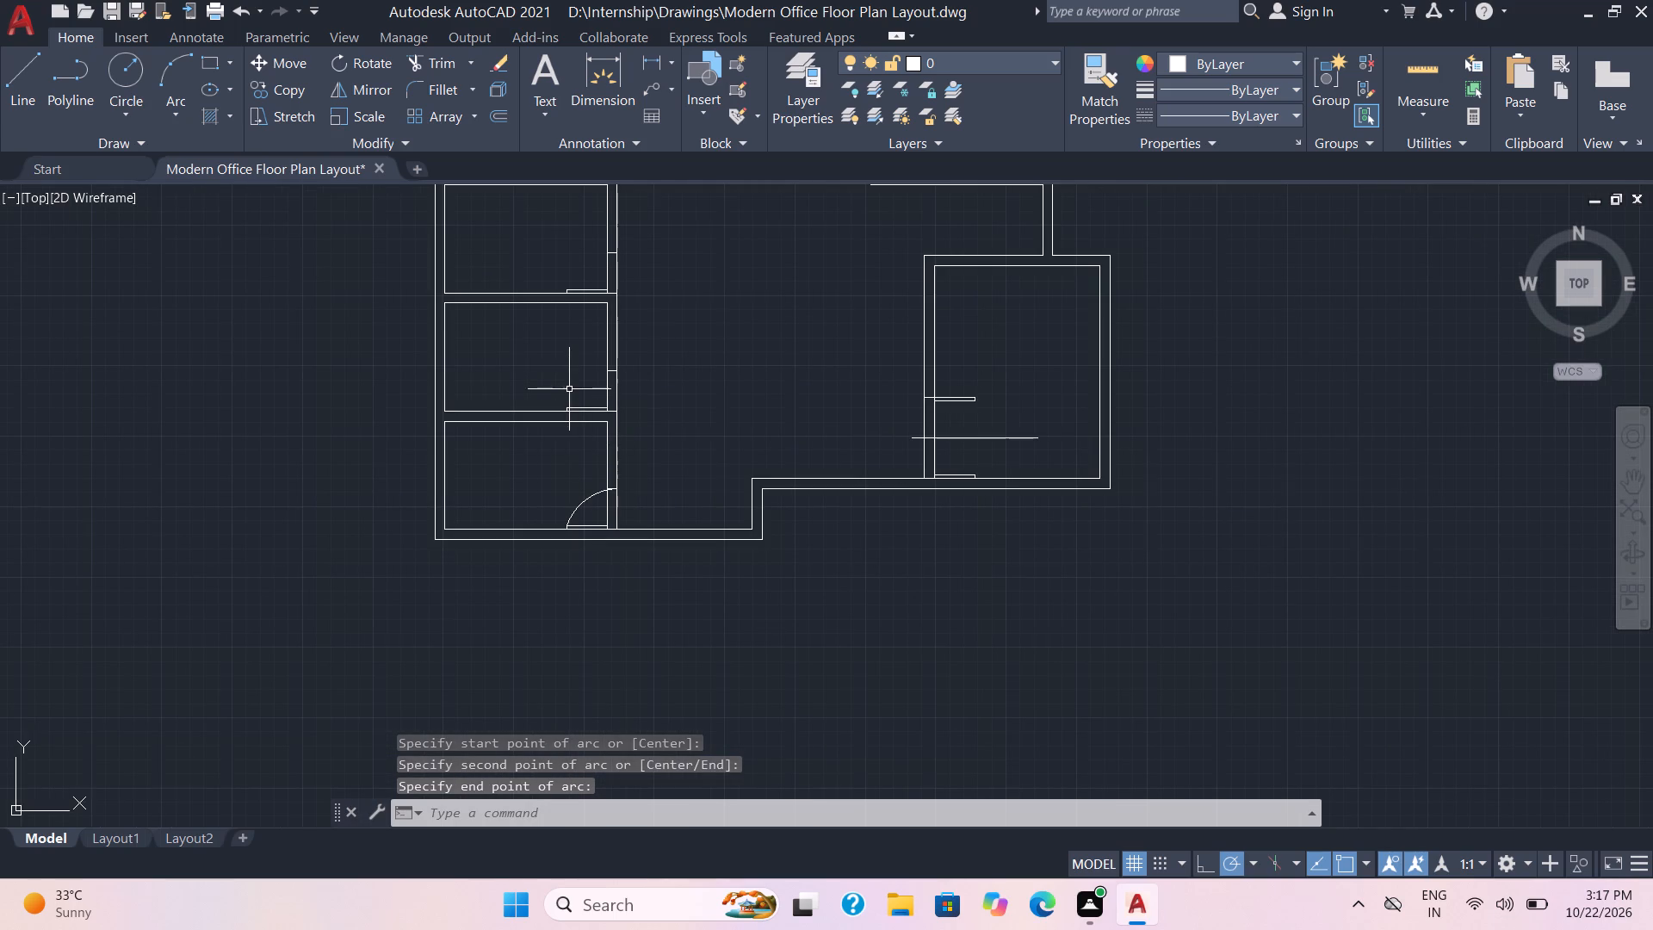
pyautogui.press('space')
pyautogui.scroll(3, 568, 389)
pyautogui.click(551, 461)
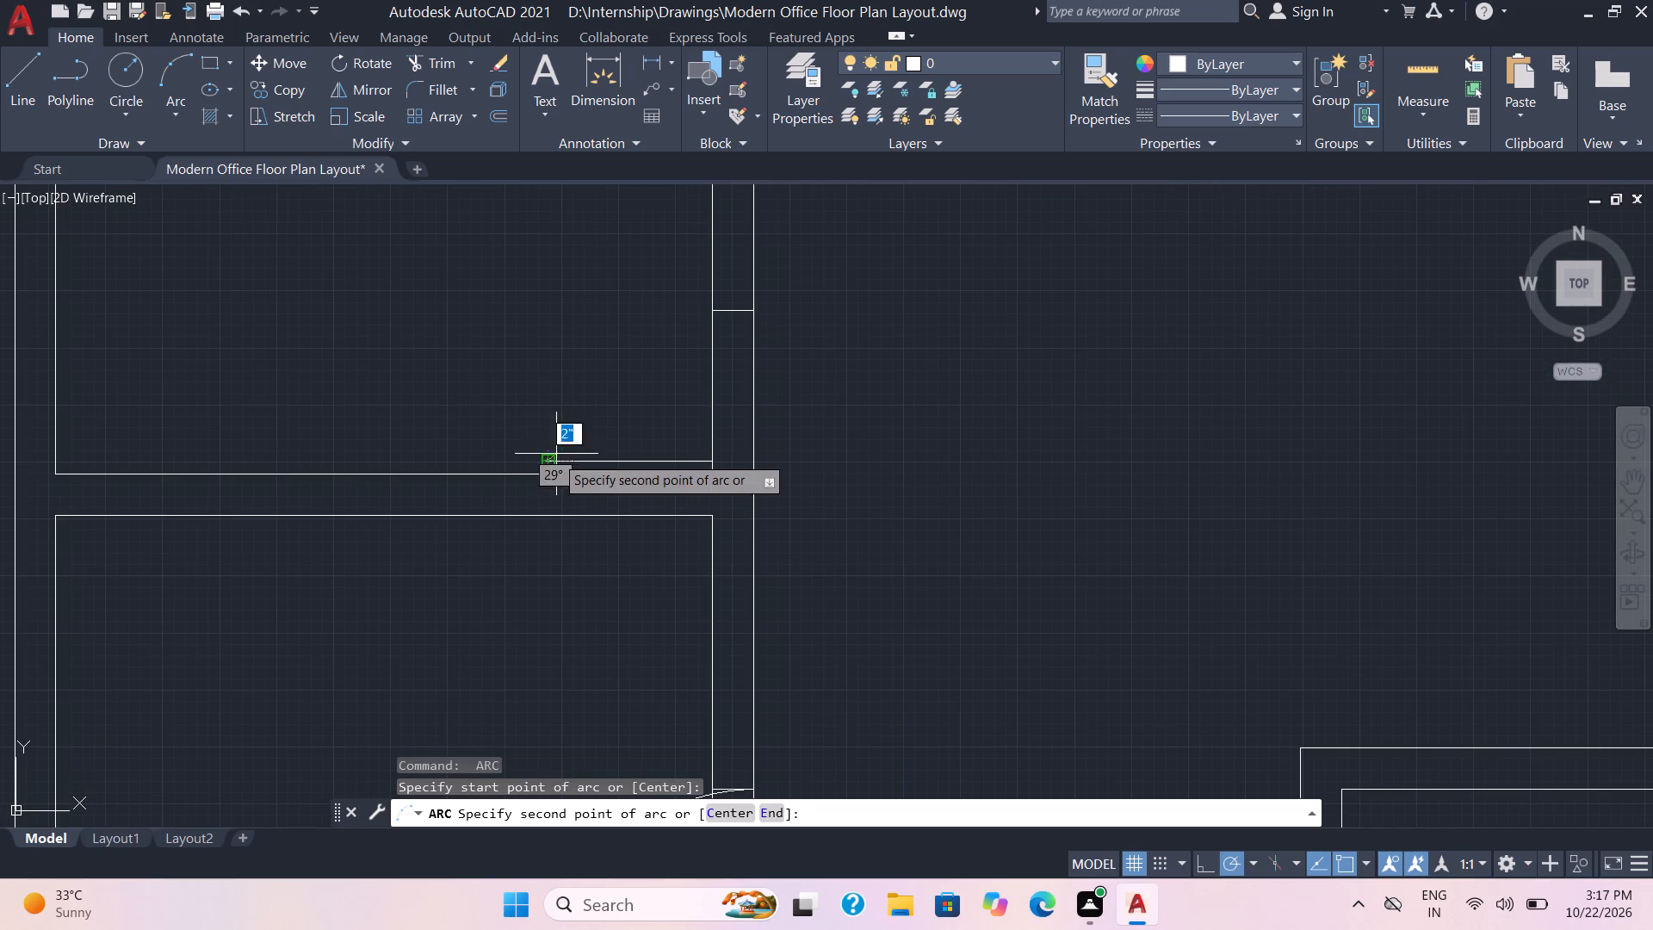
pyautogui.click(577, 407)
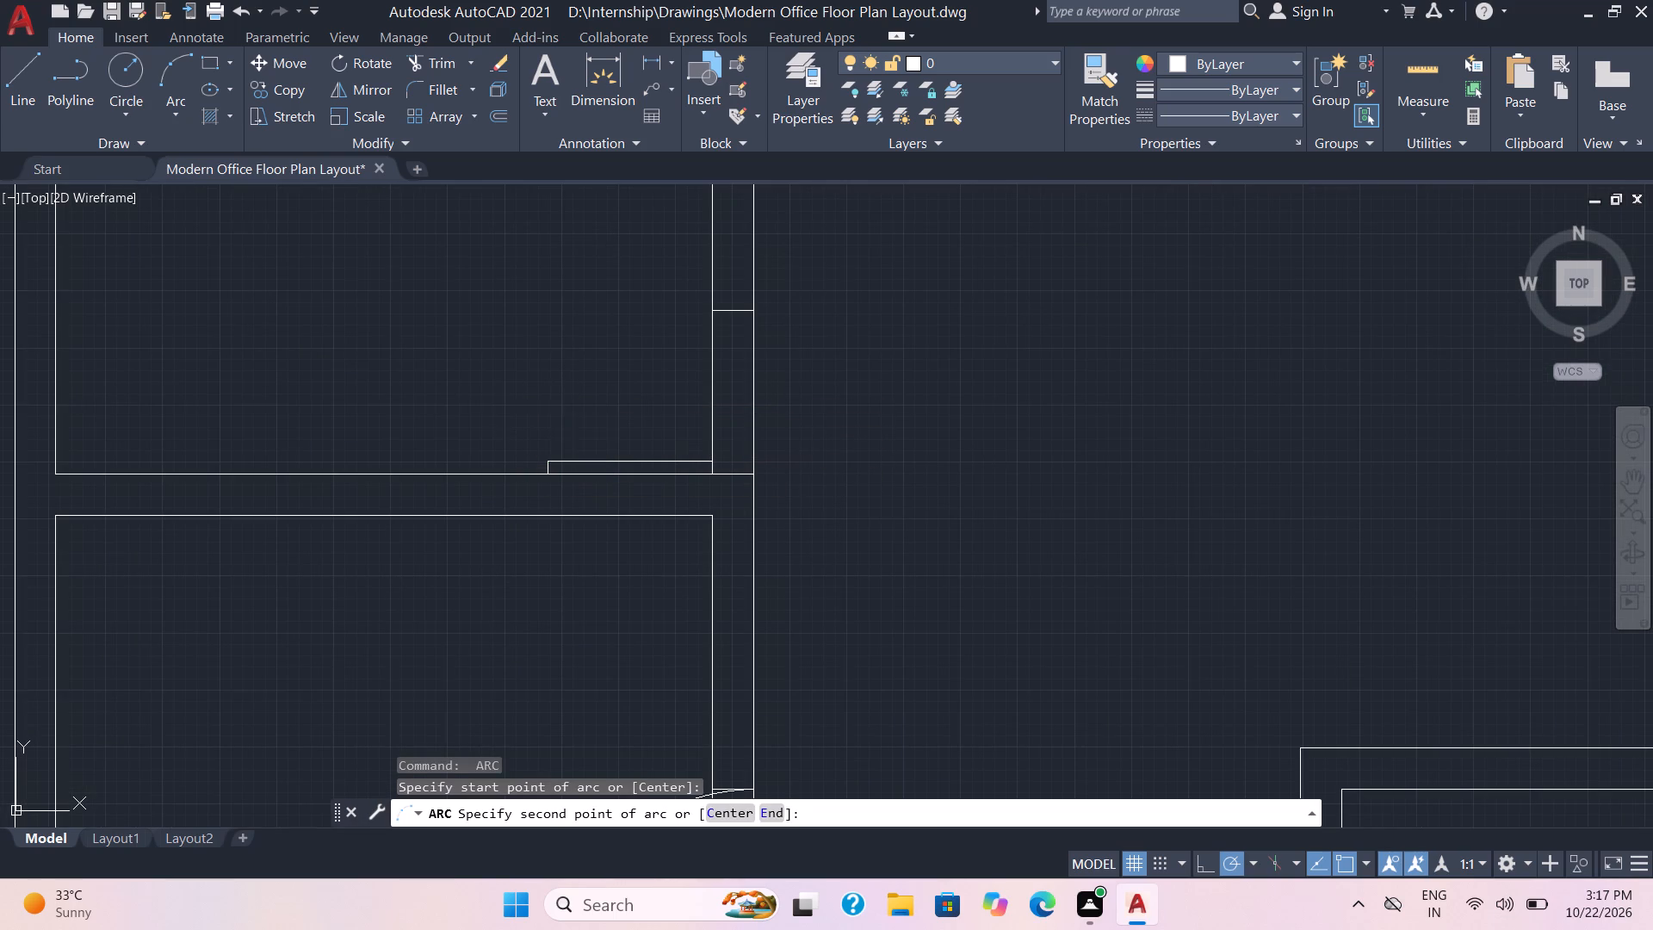
pyautogui.click(758, 310)
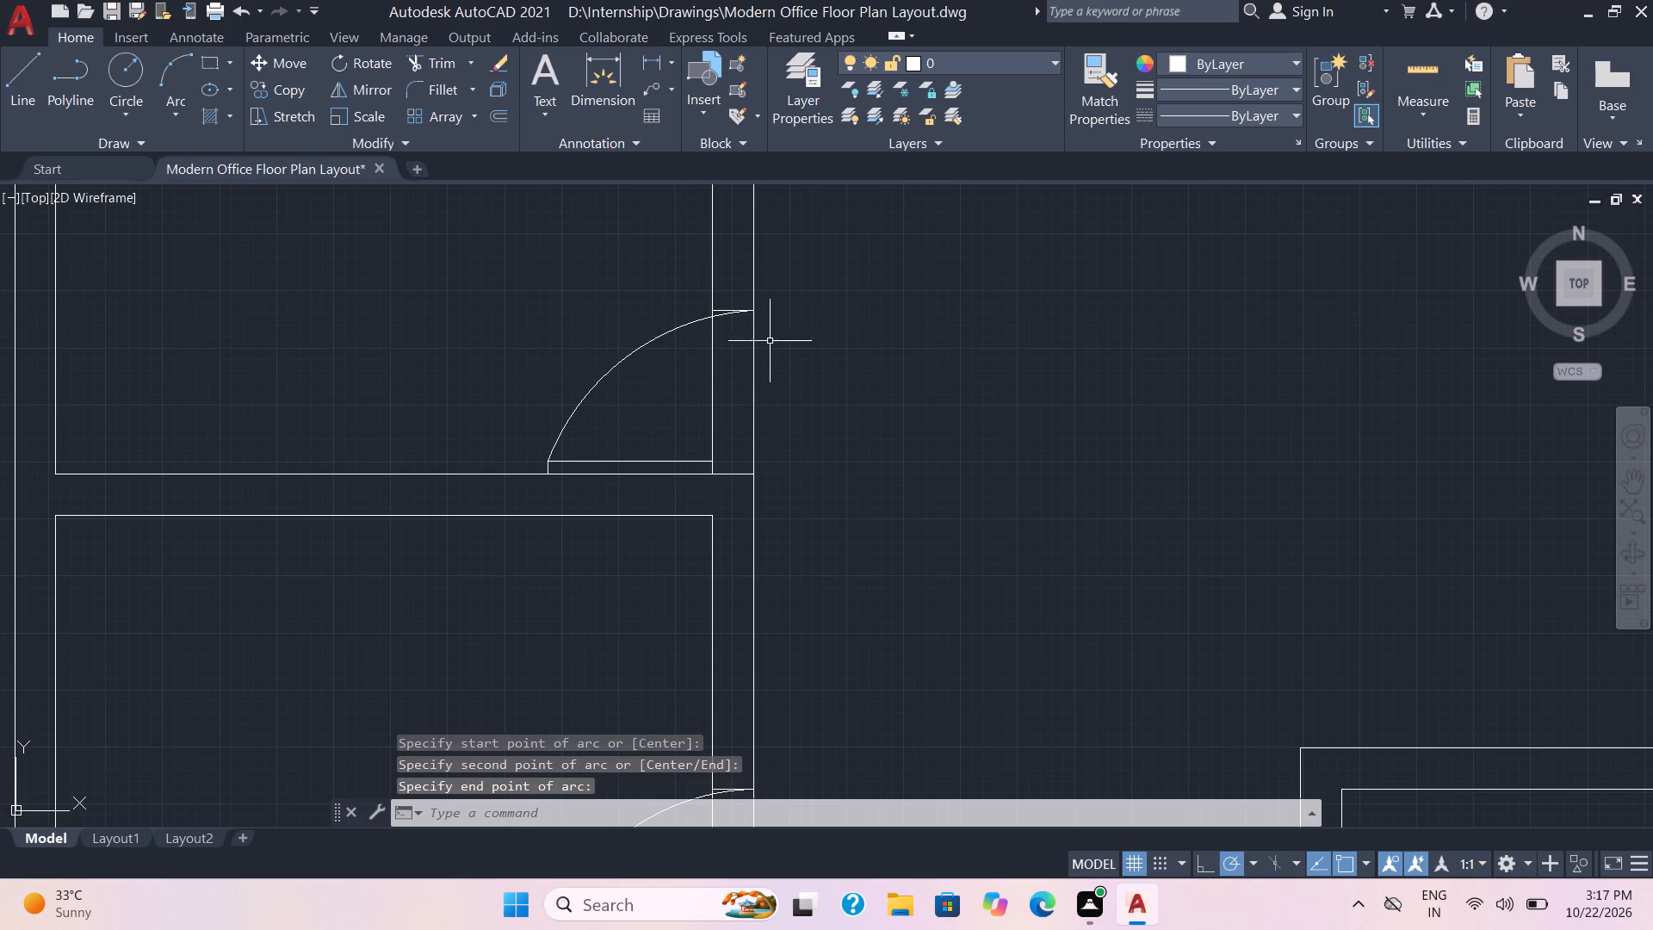
# Draw a three-point door-swing arc from the leaf's free end to the opening's jamb in the top room of the west row.
pyautogui.scroll(-1, 771, 348)
pyautogui.press('space')
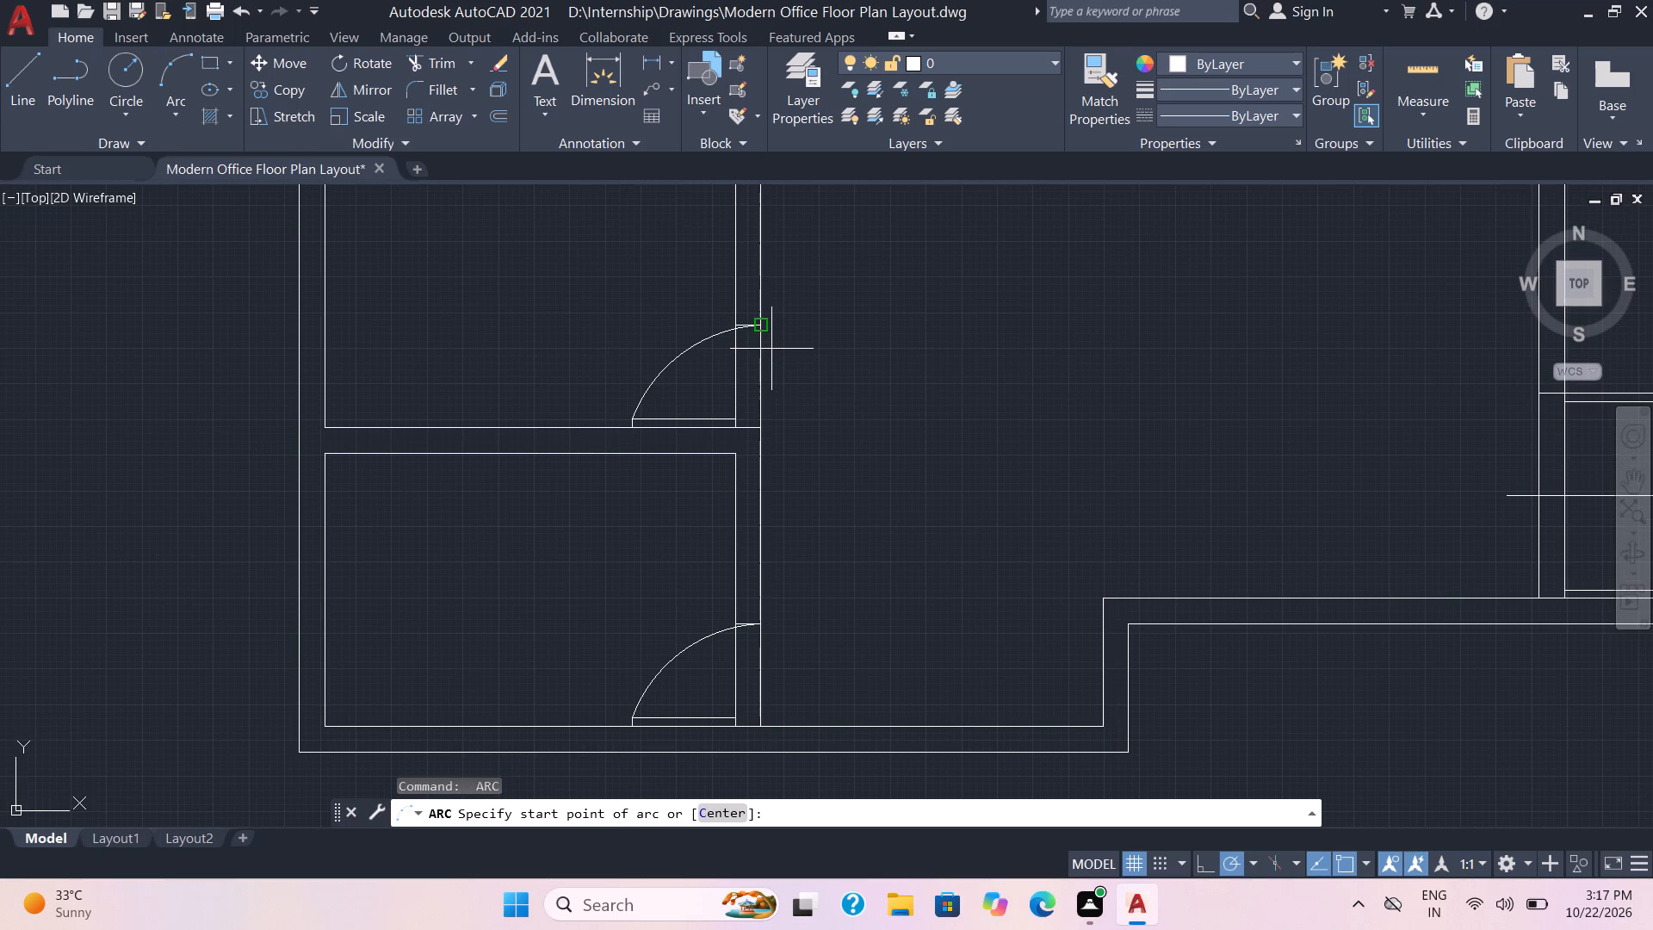
pyautogui.scroll(-2, 771, 349)
pyautogui.moveTo(771, 349); pyautogui.dragTo(735, 534, button='middle')
pyautogui.scroll(1, 670, 434)
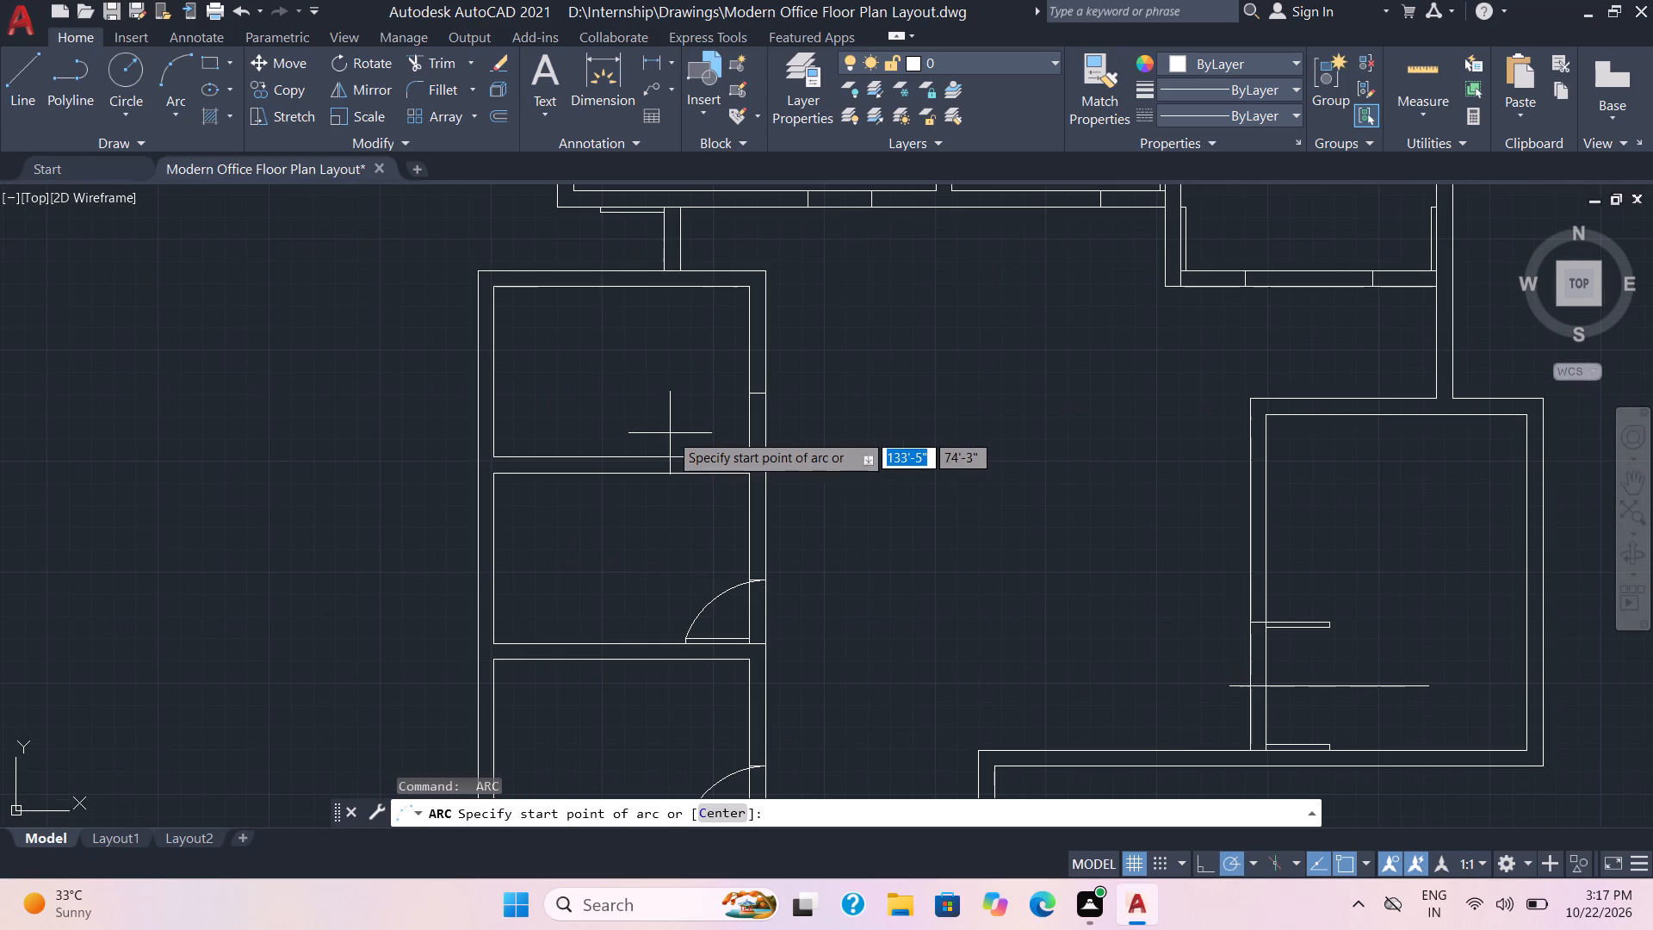
pyautogui.click(688, 450)
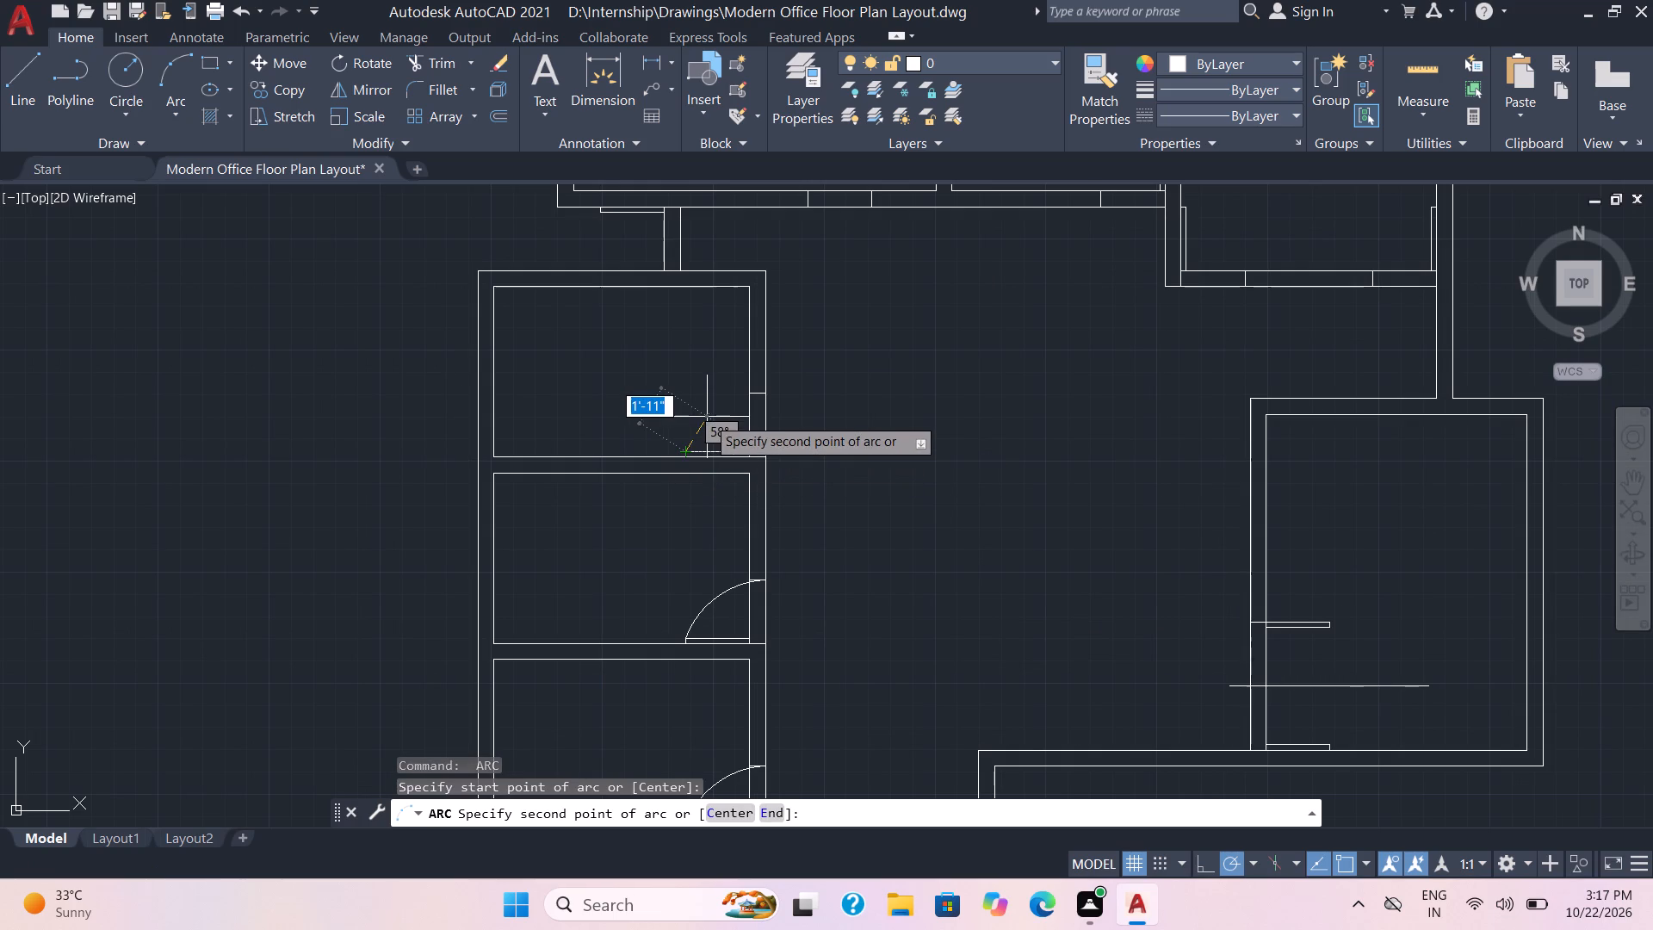
pyautogui.click(705, 418)
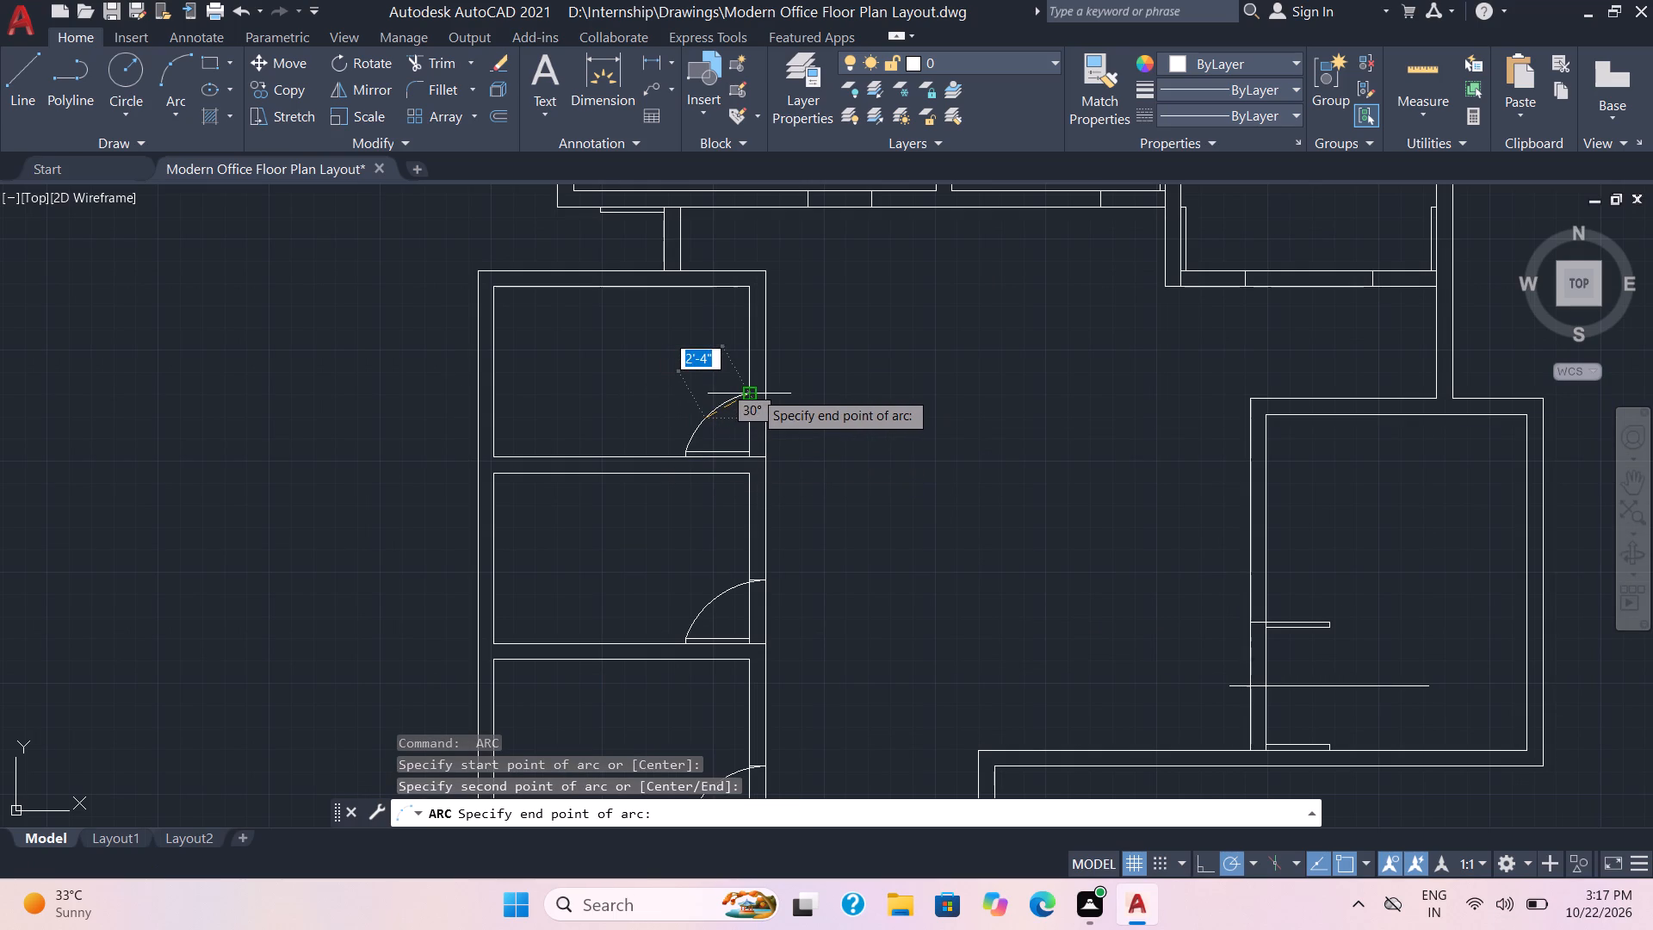
pyautogui.click(762, 388)
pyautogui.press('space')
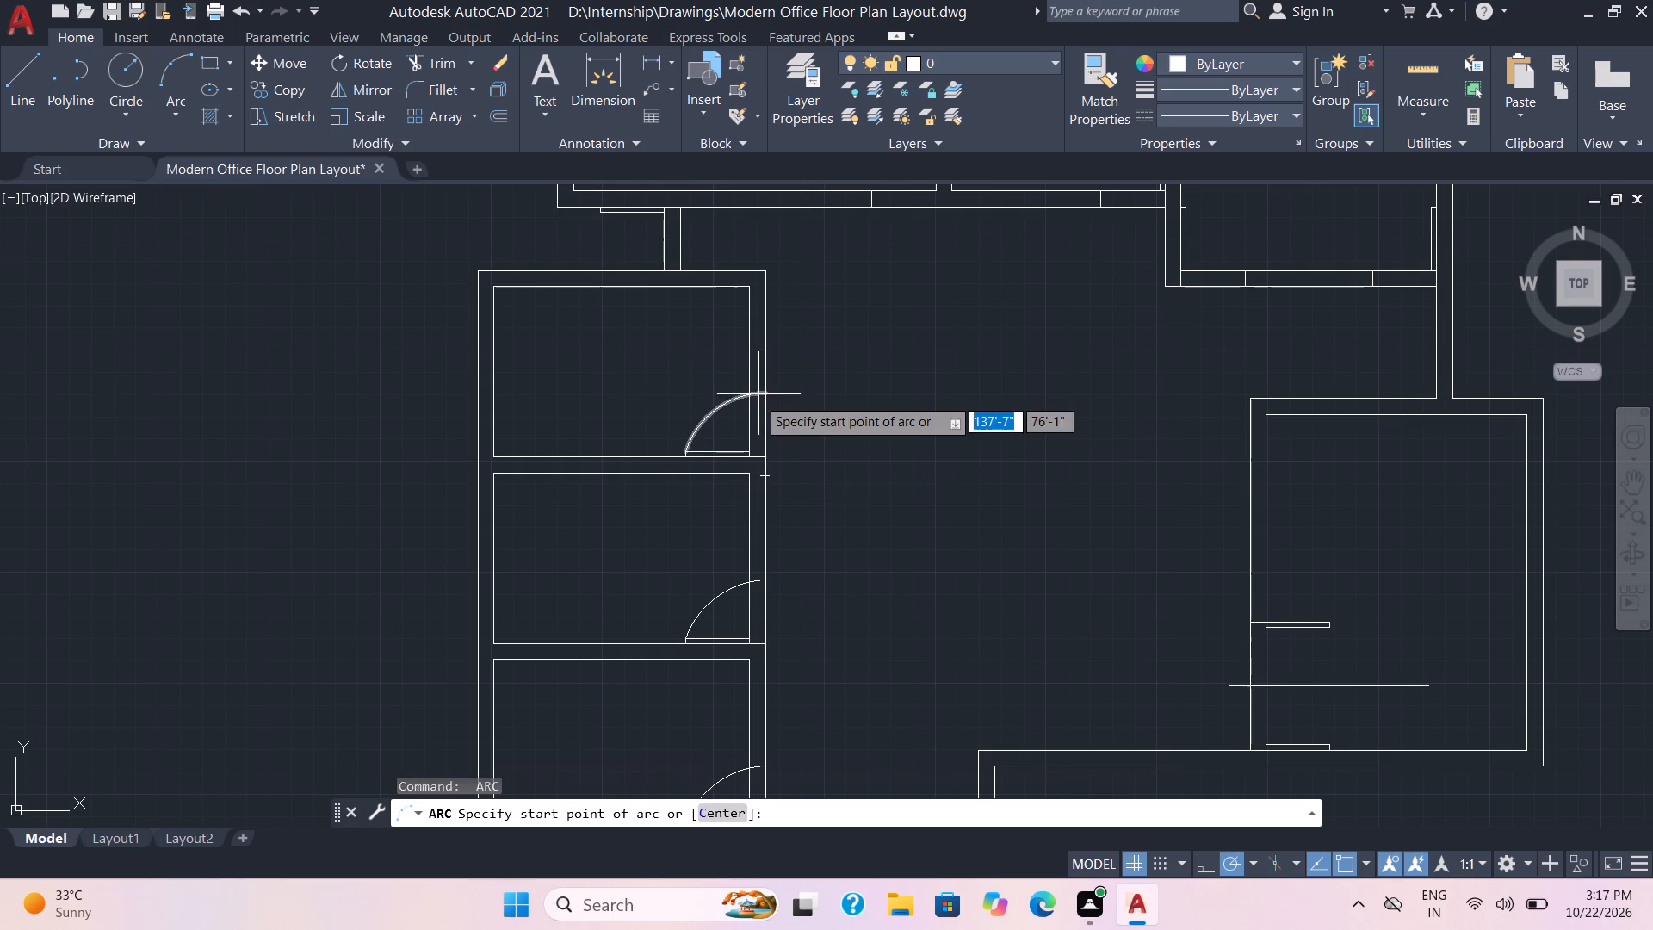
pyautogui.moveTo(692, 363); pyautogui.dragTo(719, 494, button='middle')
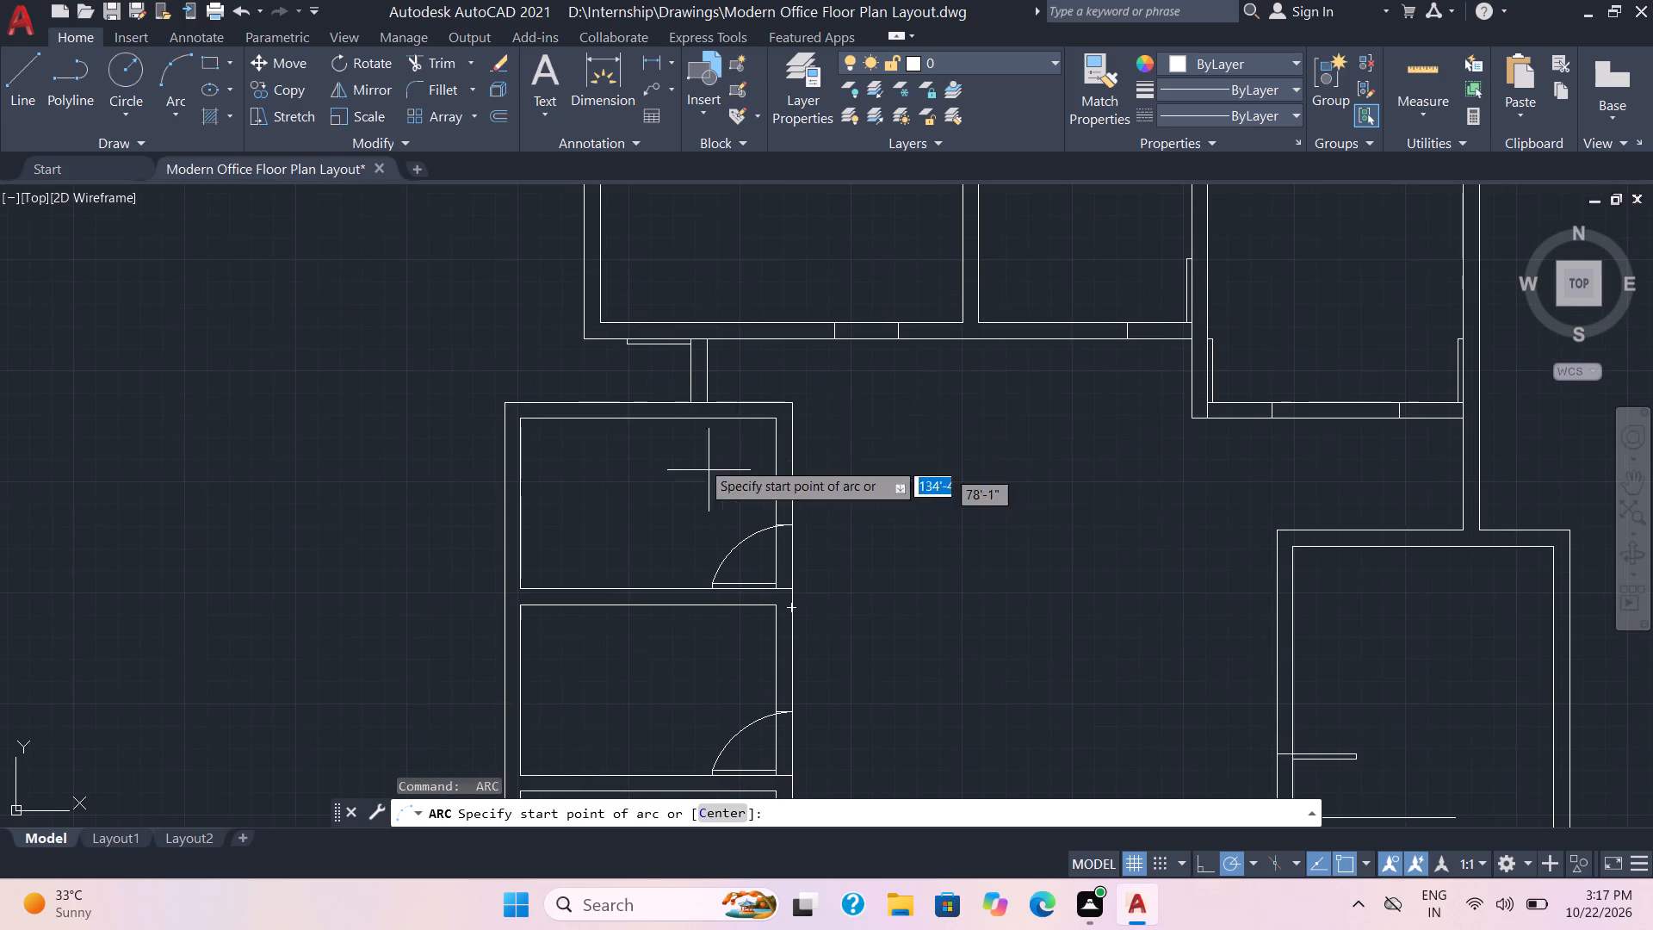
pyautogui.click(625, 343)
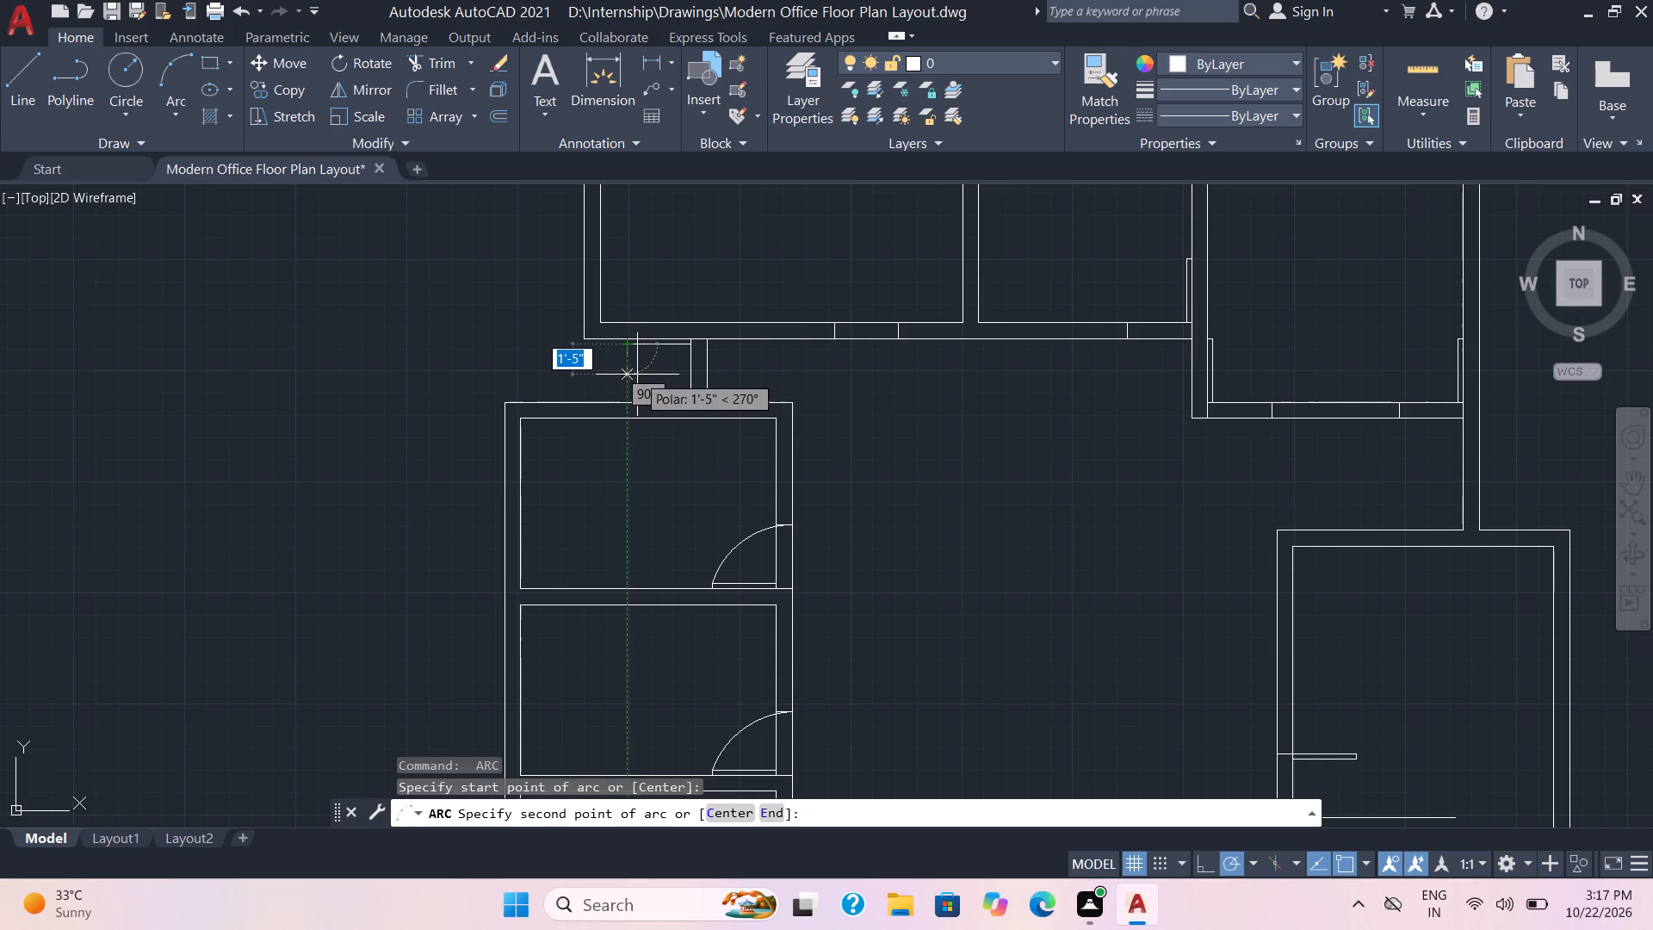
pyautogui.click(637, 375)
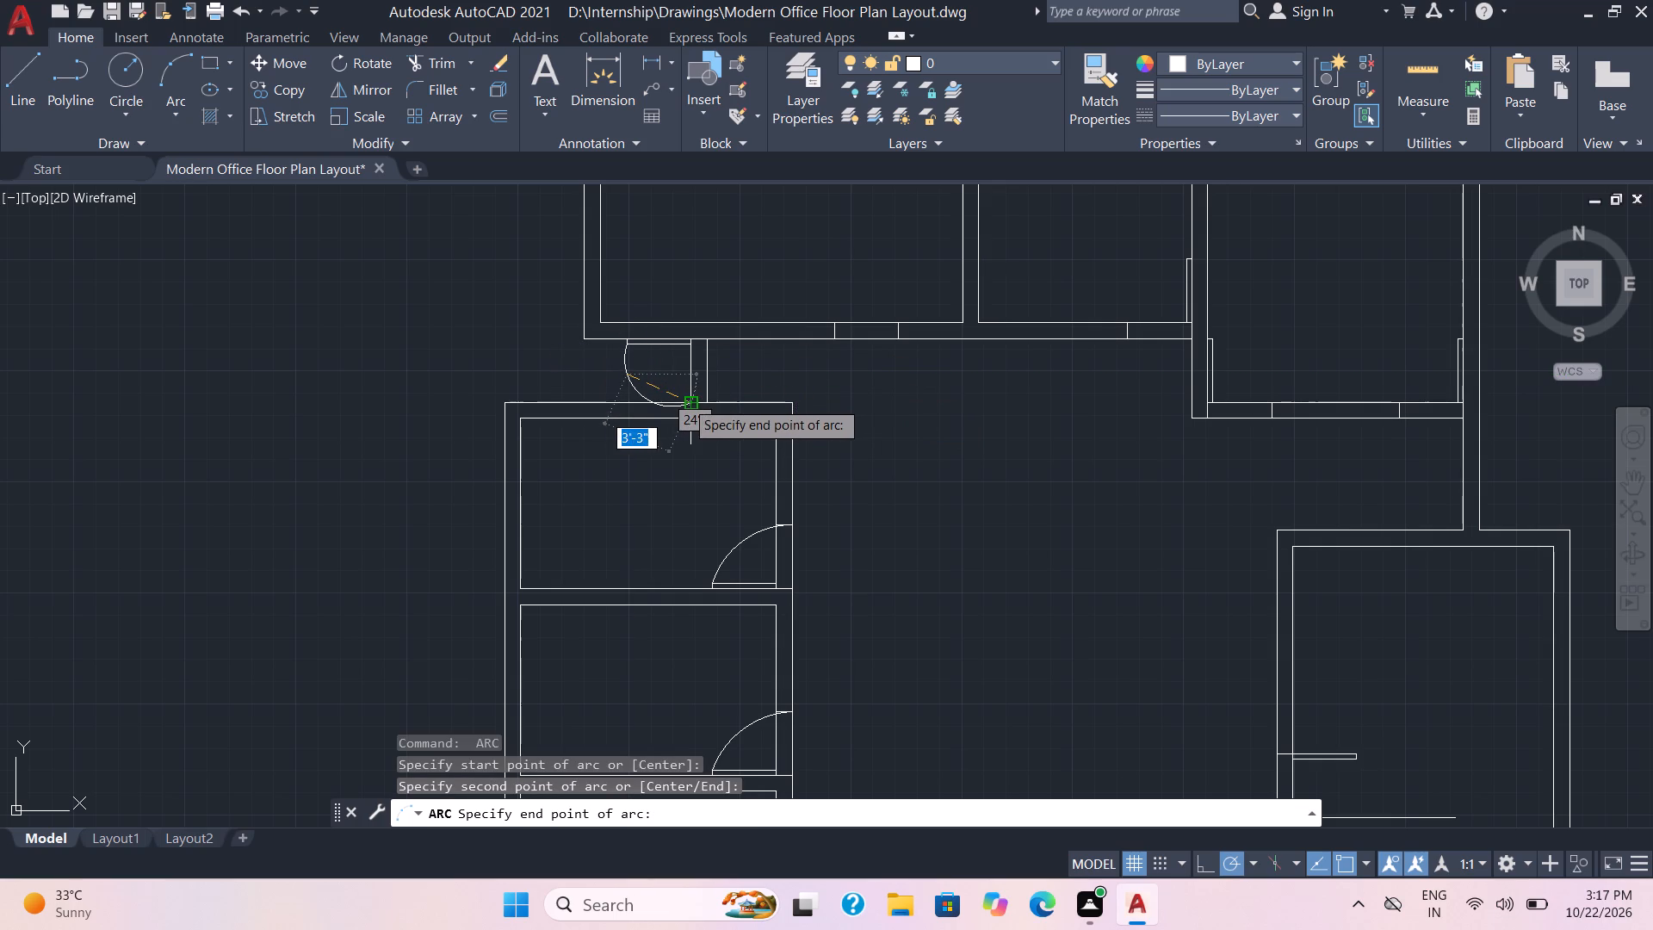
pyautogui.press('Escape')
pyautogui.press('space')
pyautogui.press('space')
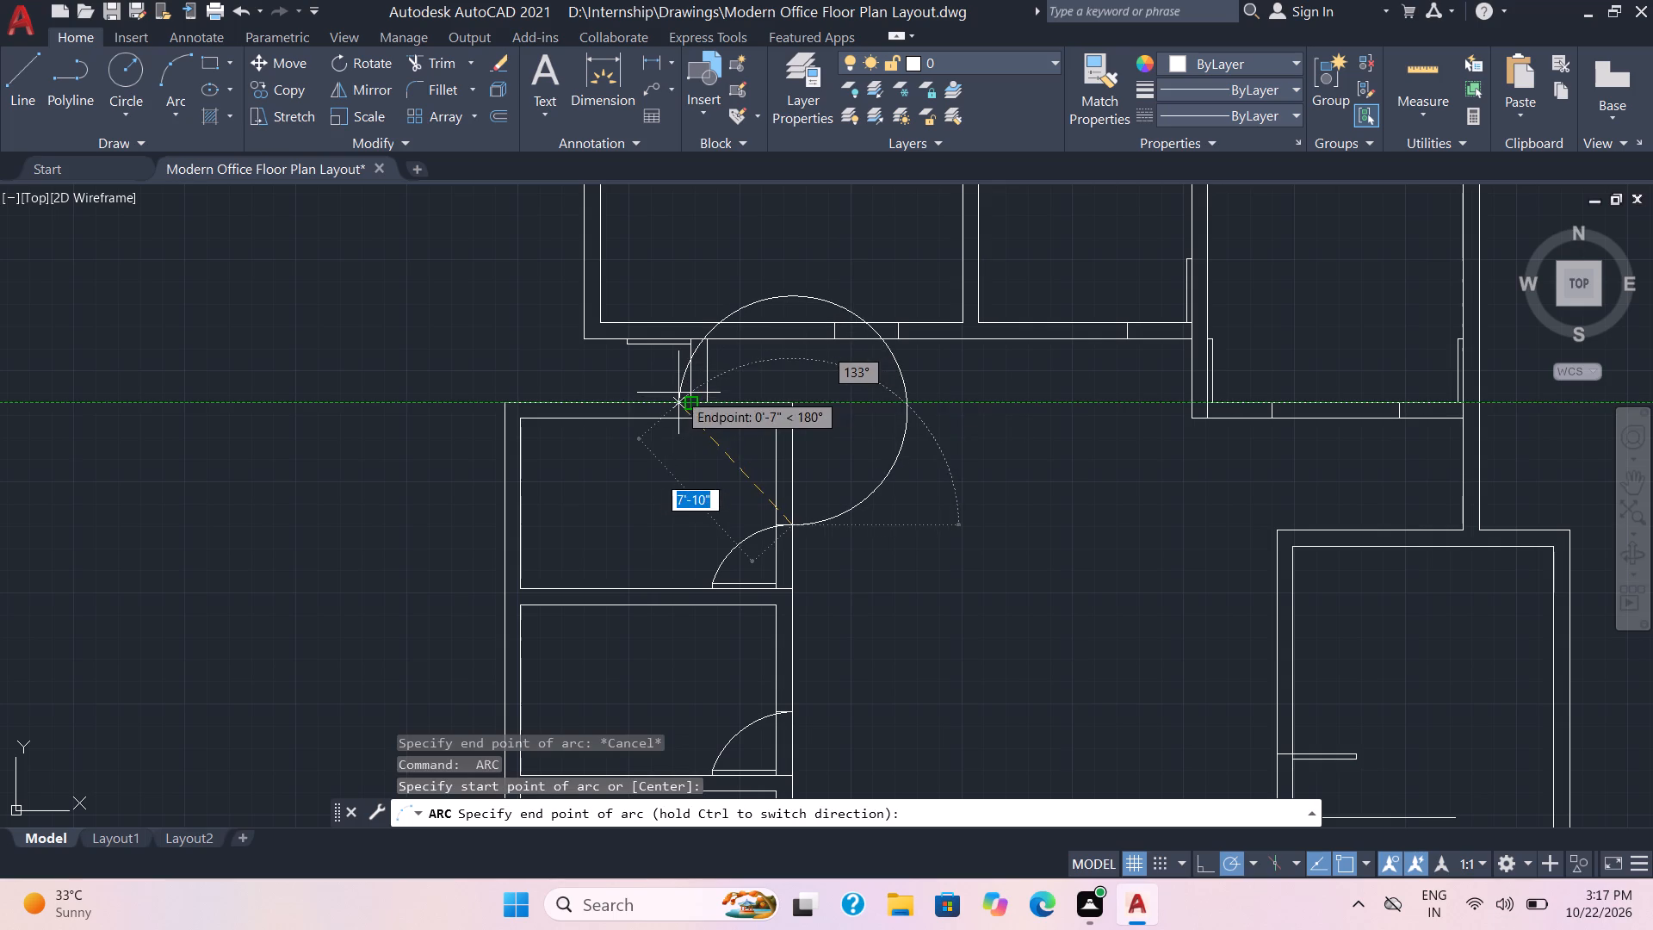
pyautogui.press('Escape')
# Draw a three-point swing arc for the door between the upper-left room and the west row, from leaf end to opposite wall corner.
pyautogui.press('space')
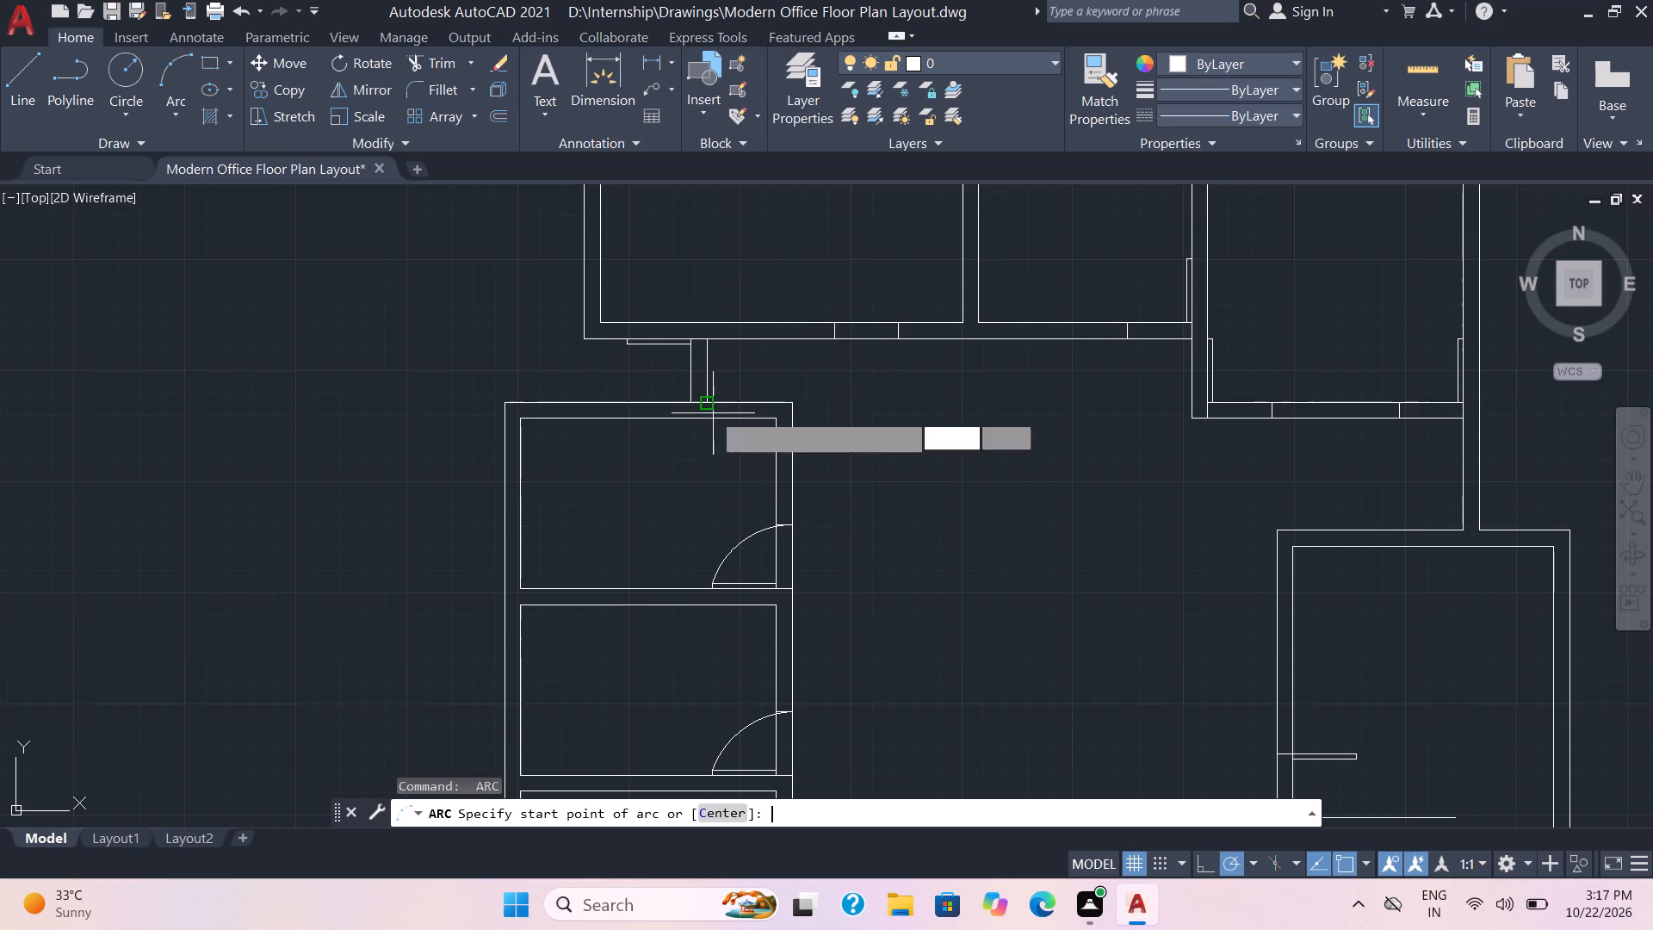
pyautogui.scroll(2, 625, 350)
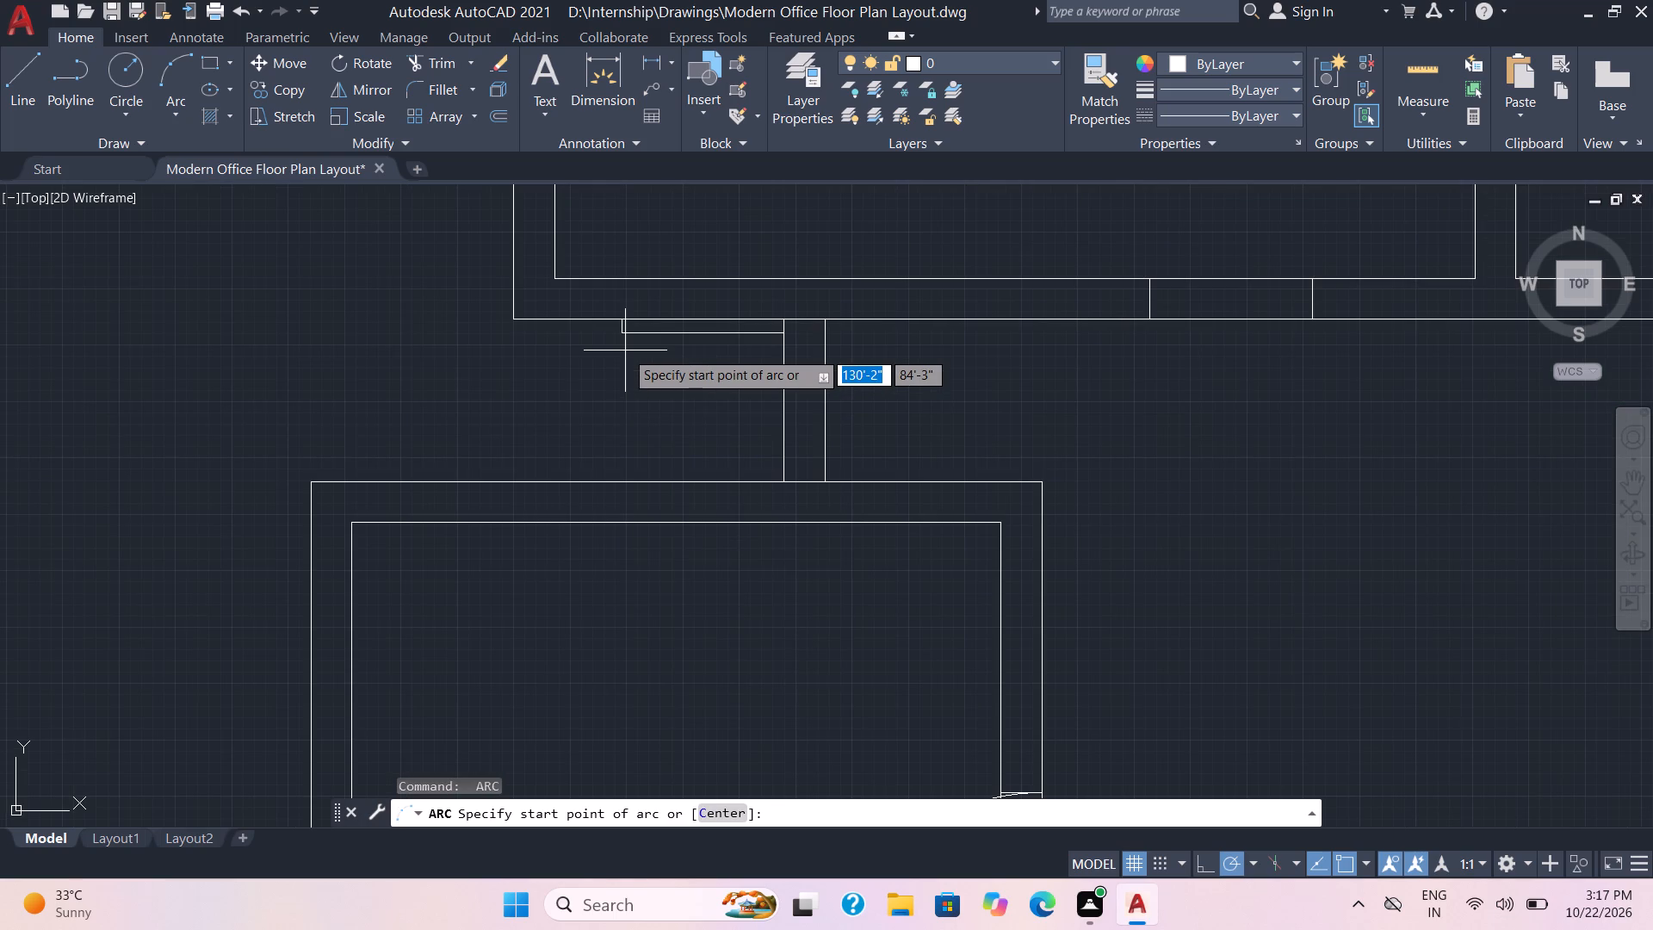
pyautogui.click(619, 332)
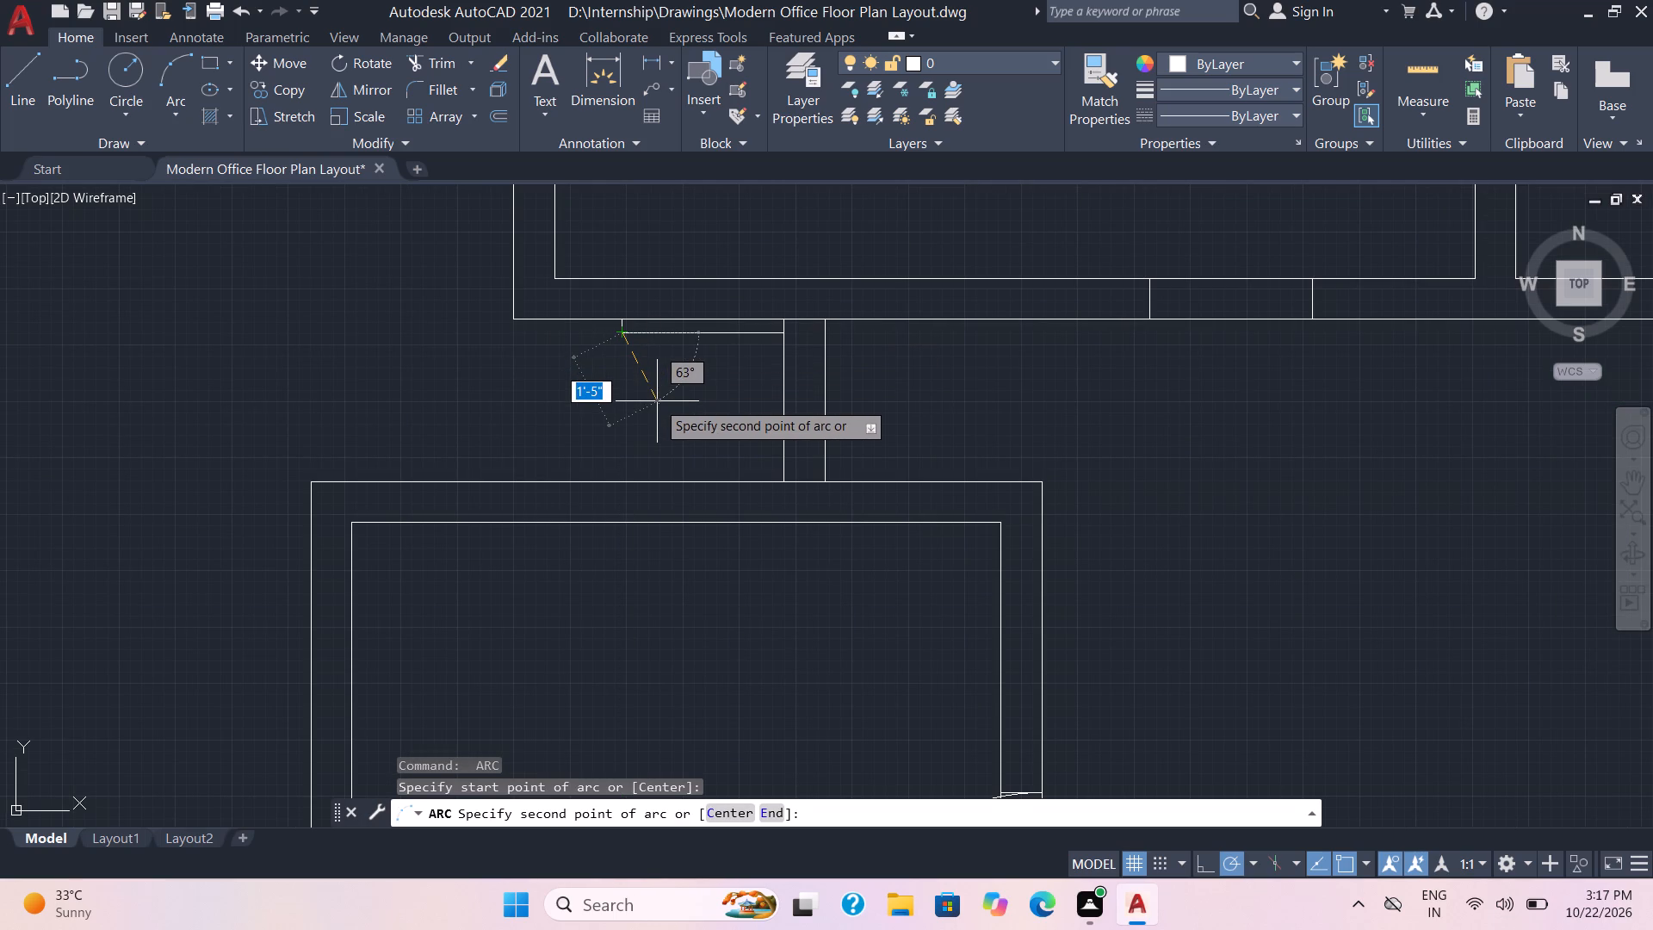
pyautogui.click(655, 398)
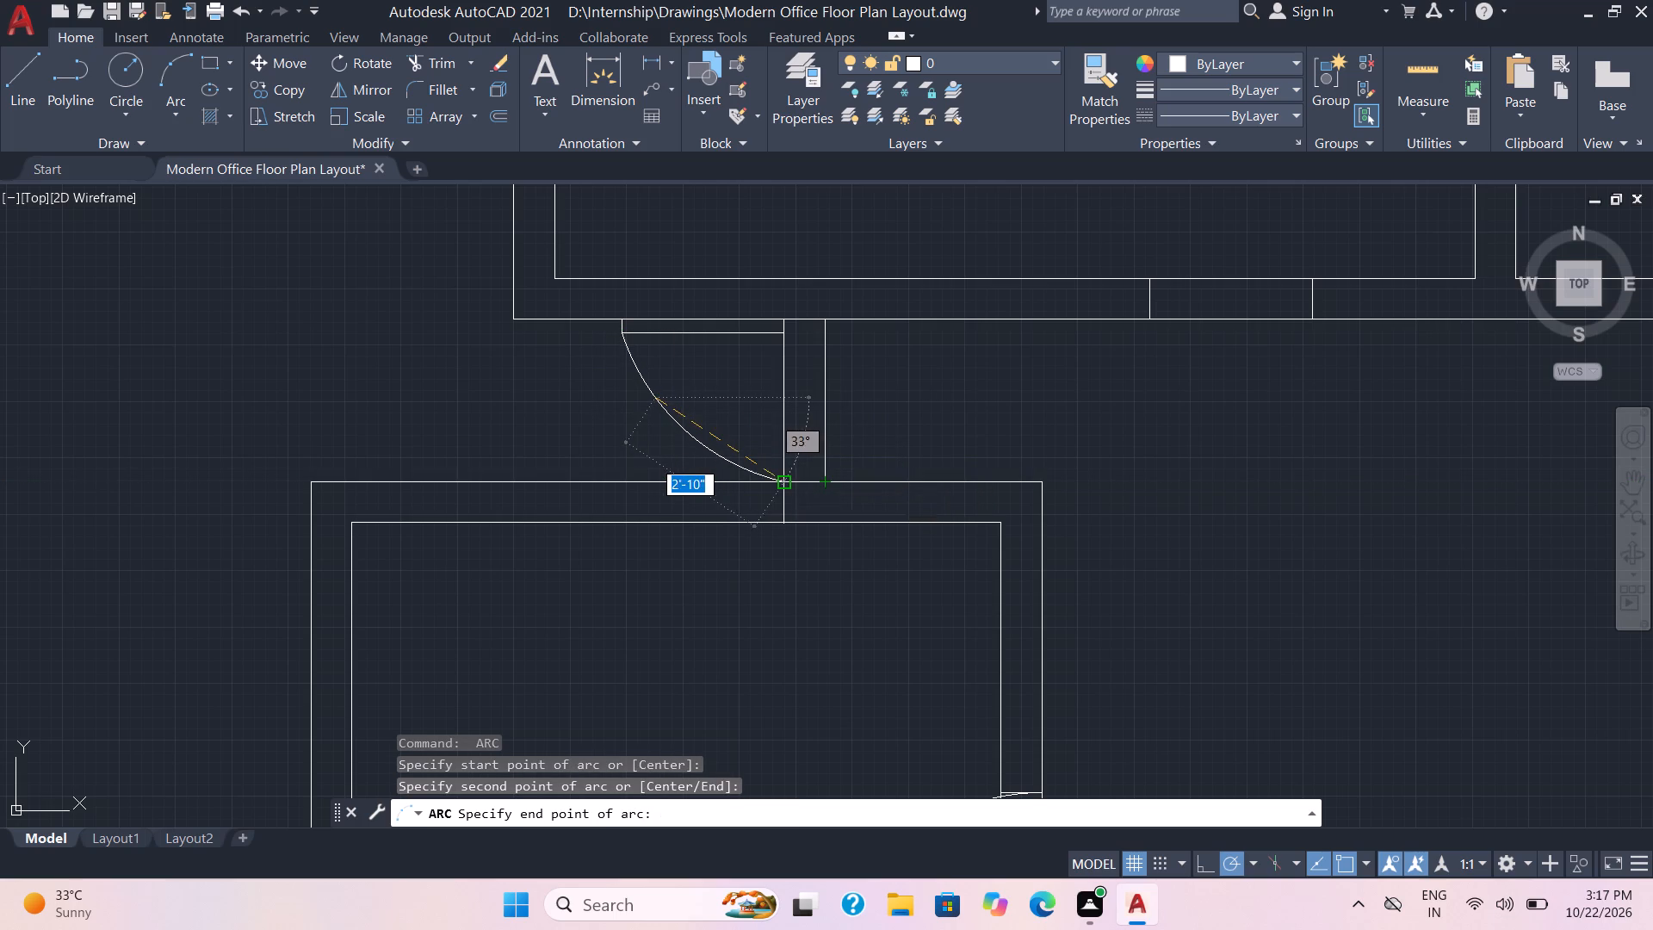
pyautogui.click(783, 476)
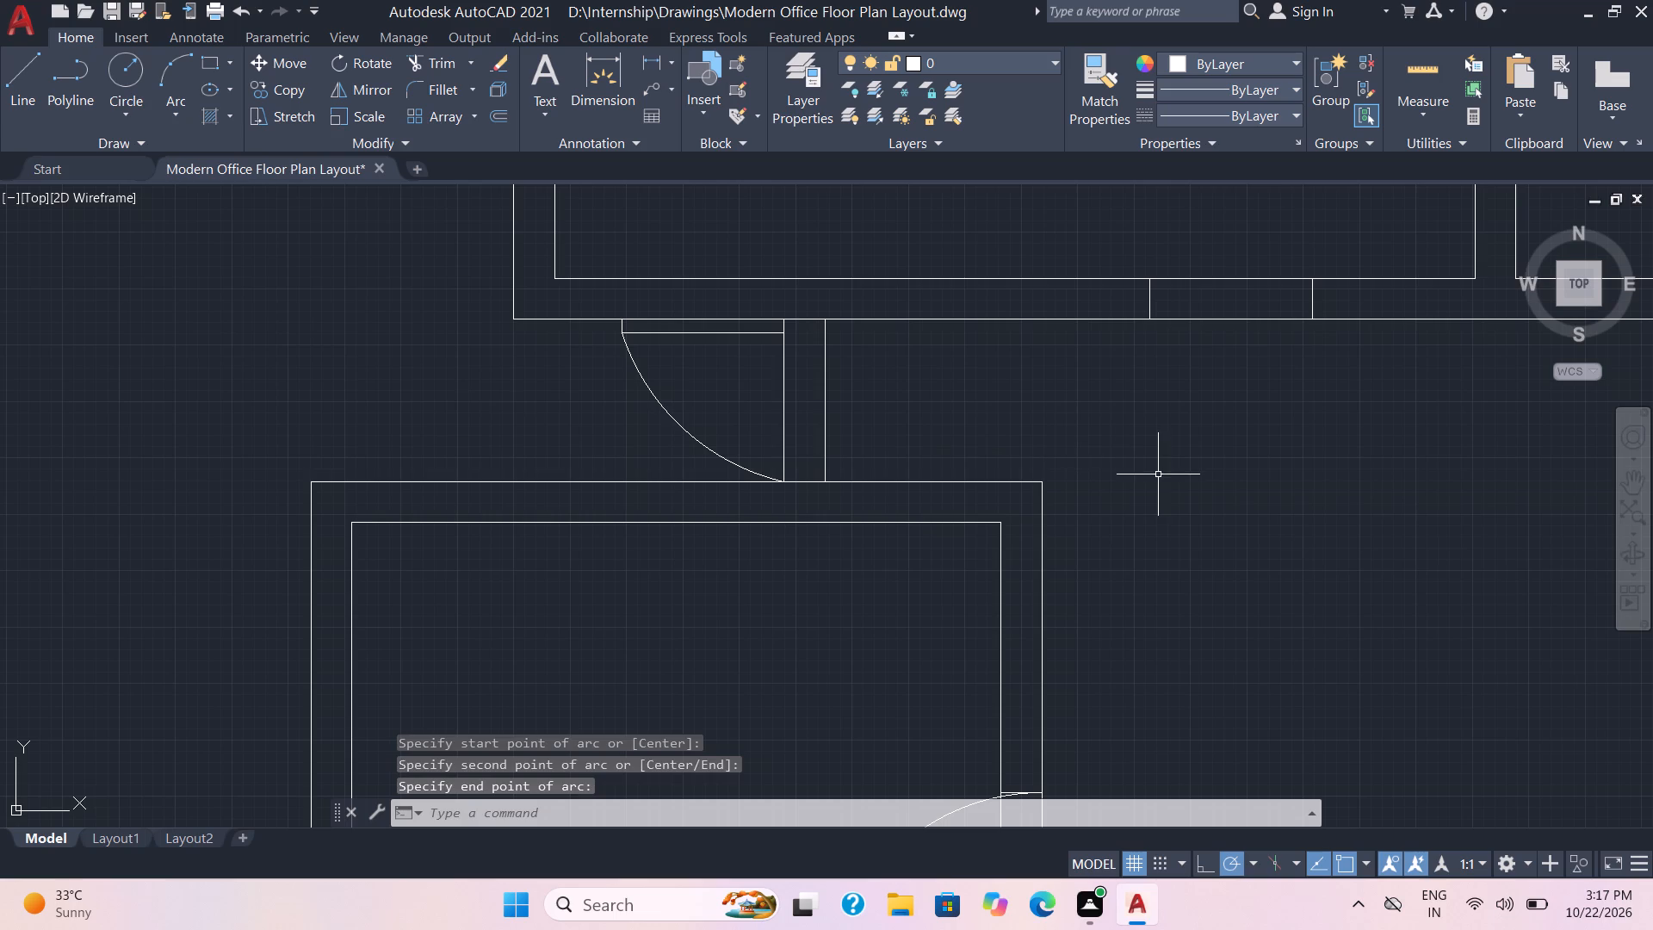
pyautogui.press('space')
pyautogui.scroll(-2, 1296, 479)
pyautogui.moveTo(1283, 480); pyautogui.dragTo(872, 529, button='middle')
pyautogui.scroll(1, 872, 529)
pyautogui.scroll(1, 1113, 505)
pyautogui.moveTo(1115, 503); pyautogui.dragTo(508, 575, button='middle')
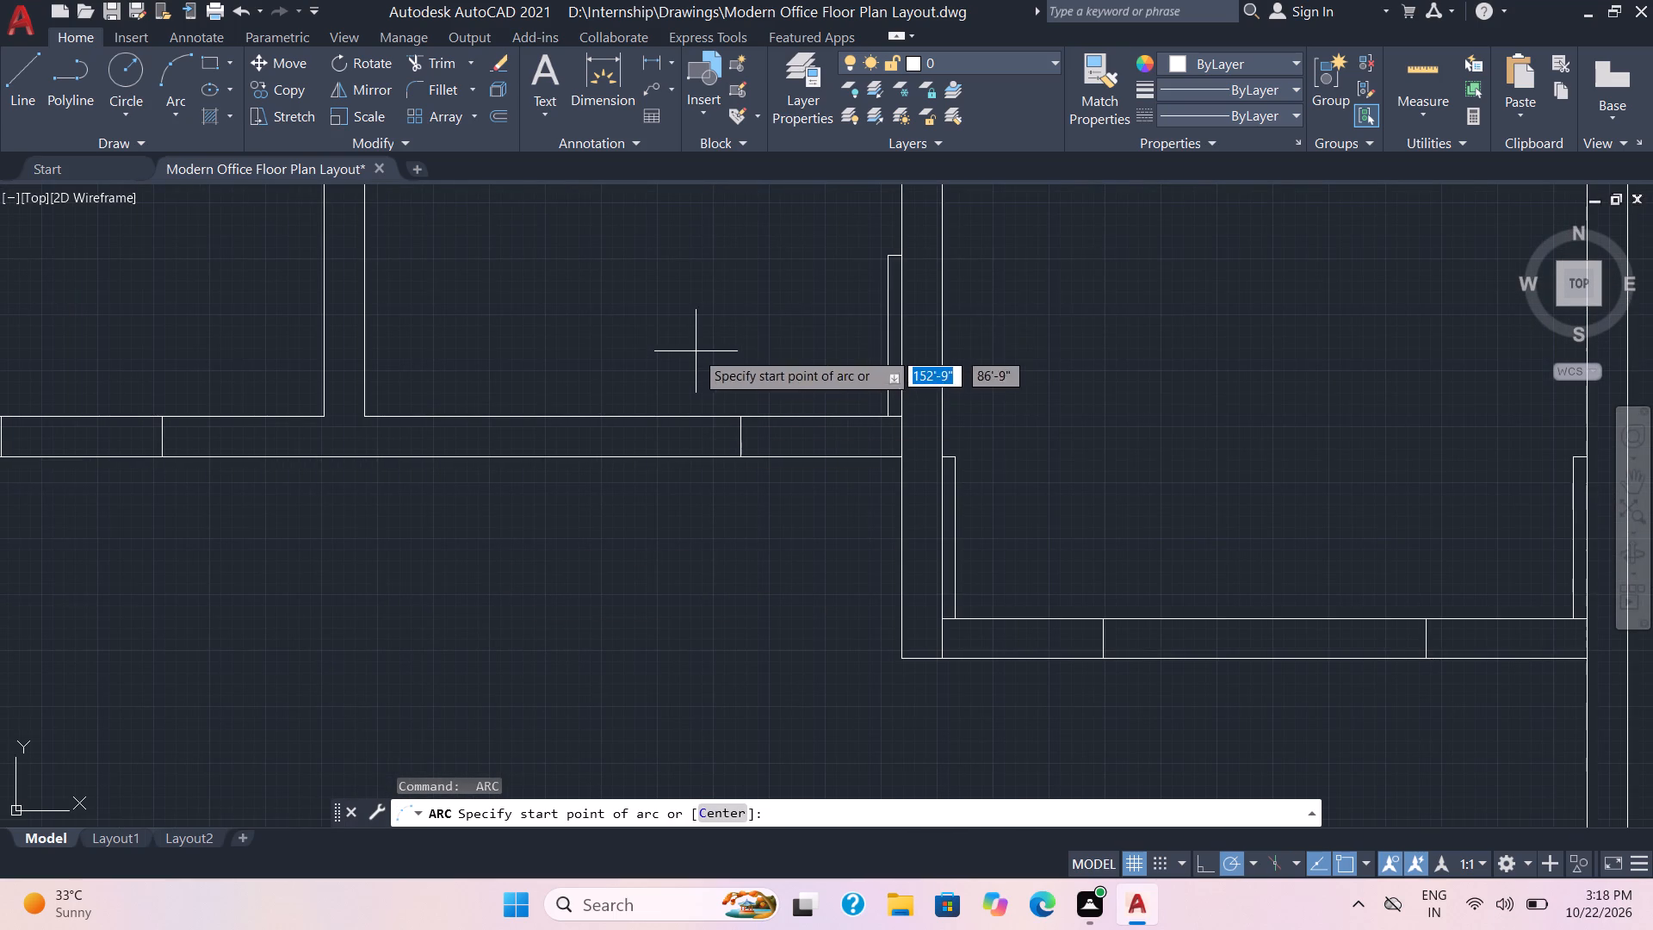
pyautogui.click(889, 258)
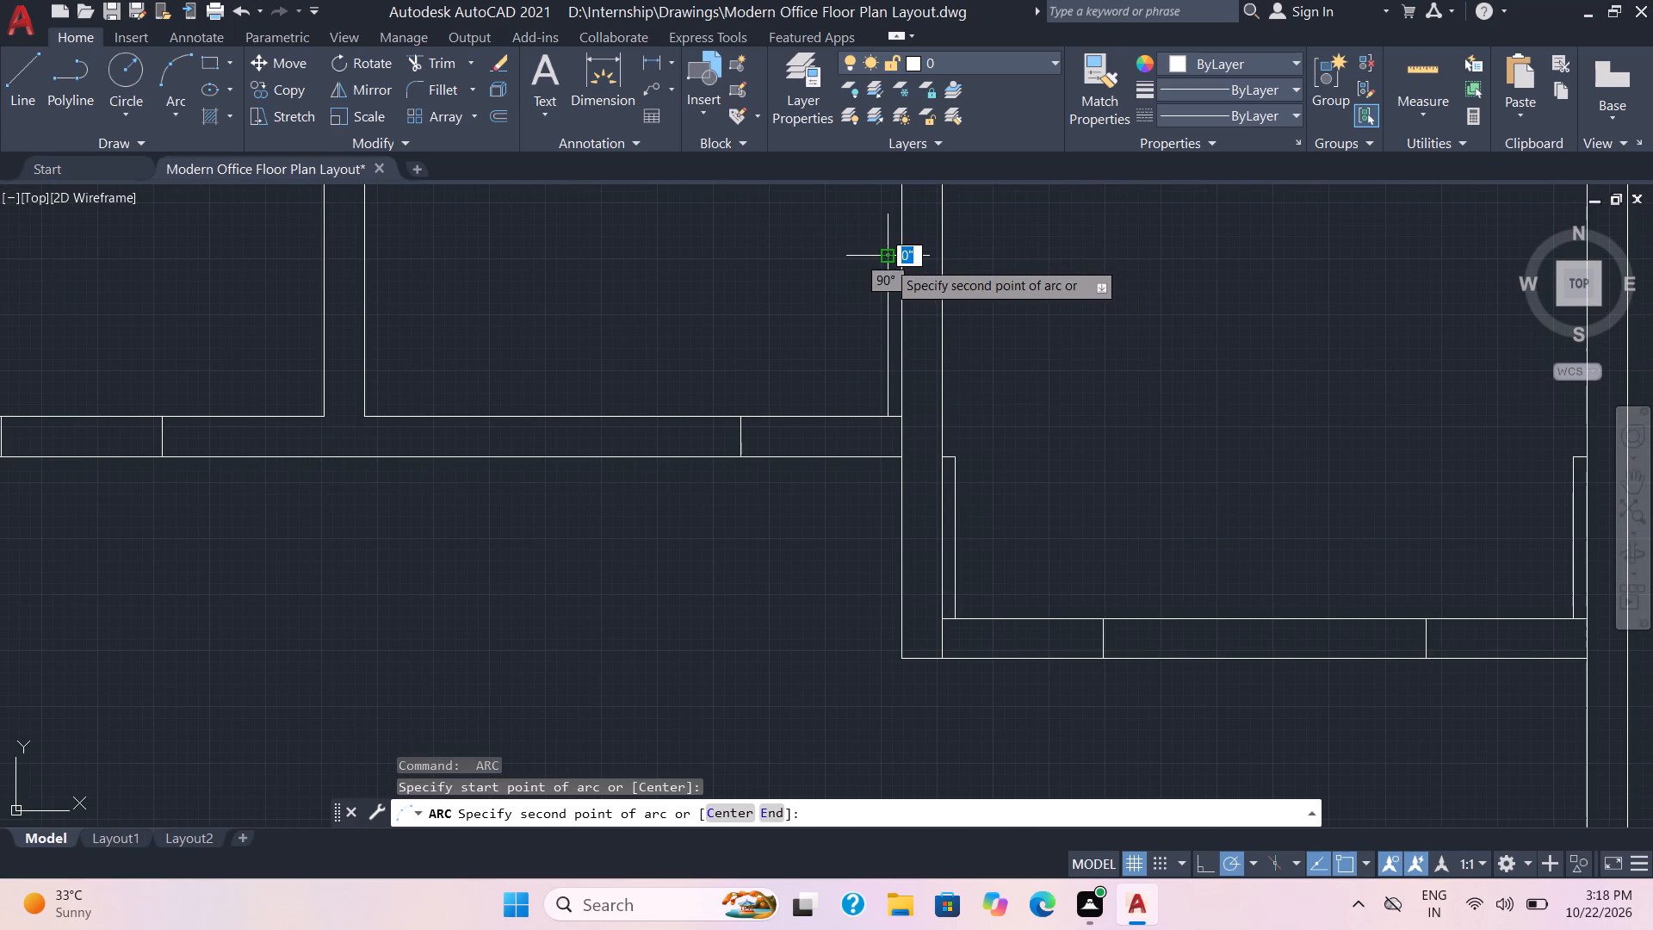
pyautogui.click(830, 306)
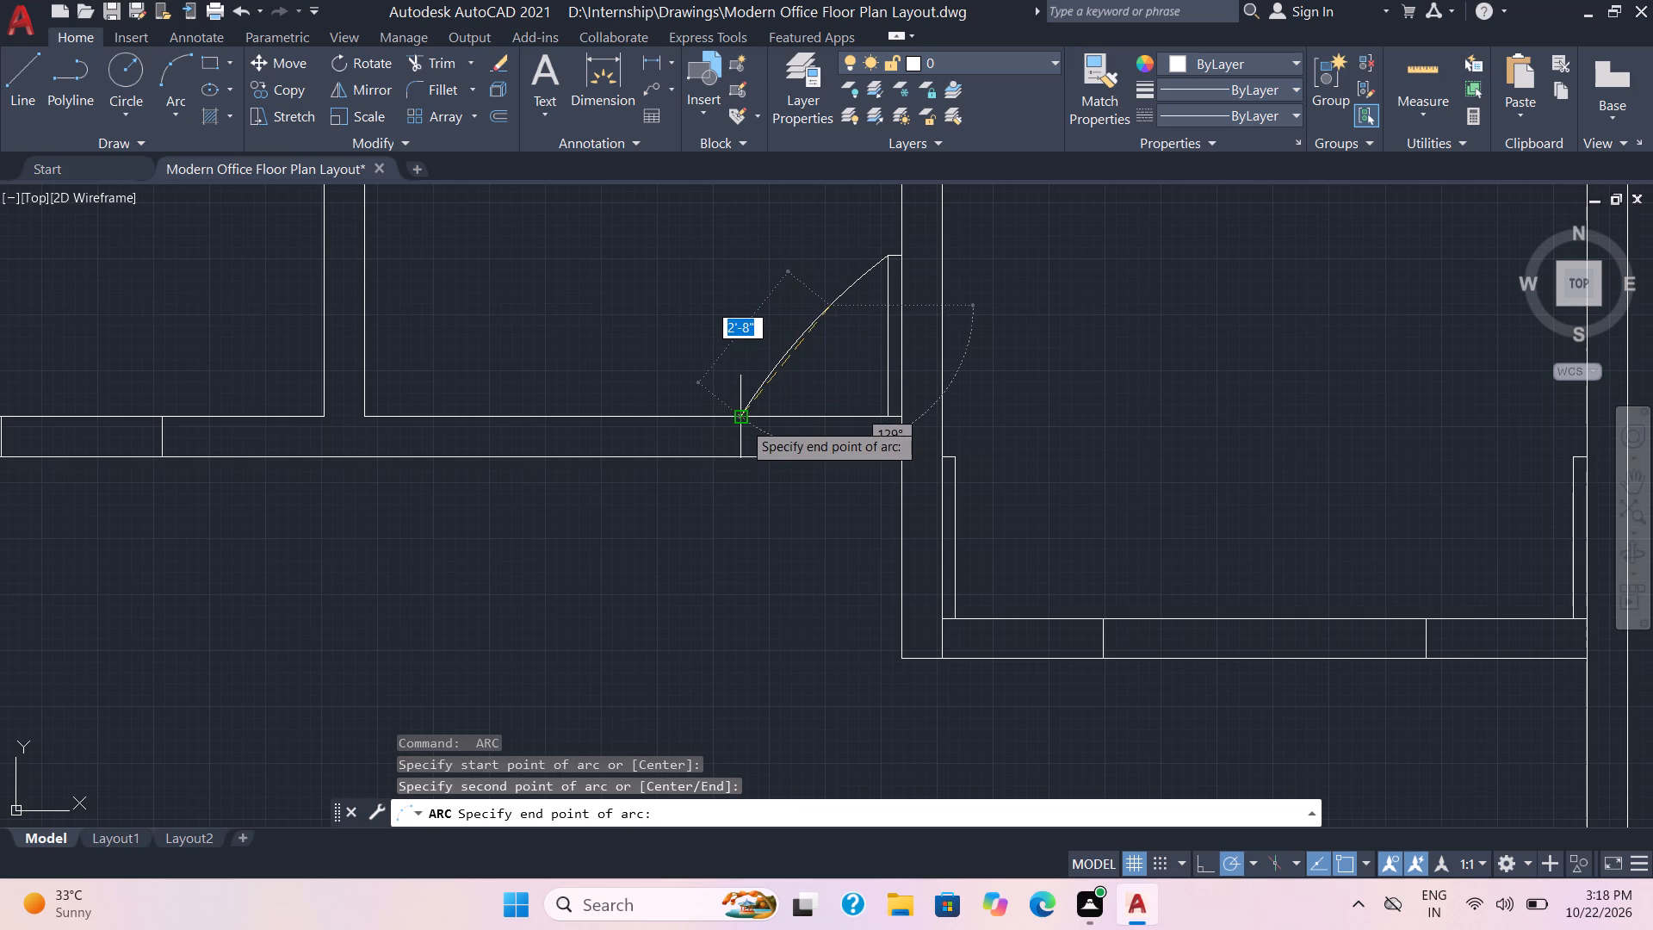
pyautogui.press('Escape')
# Draw a three-point door-swing arc from the leaf's free end to the opposite jamb in the middle room of the north row.
pyautogui.press('space')
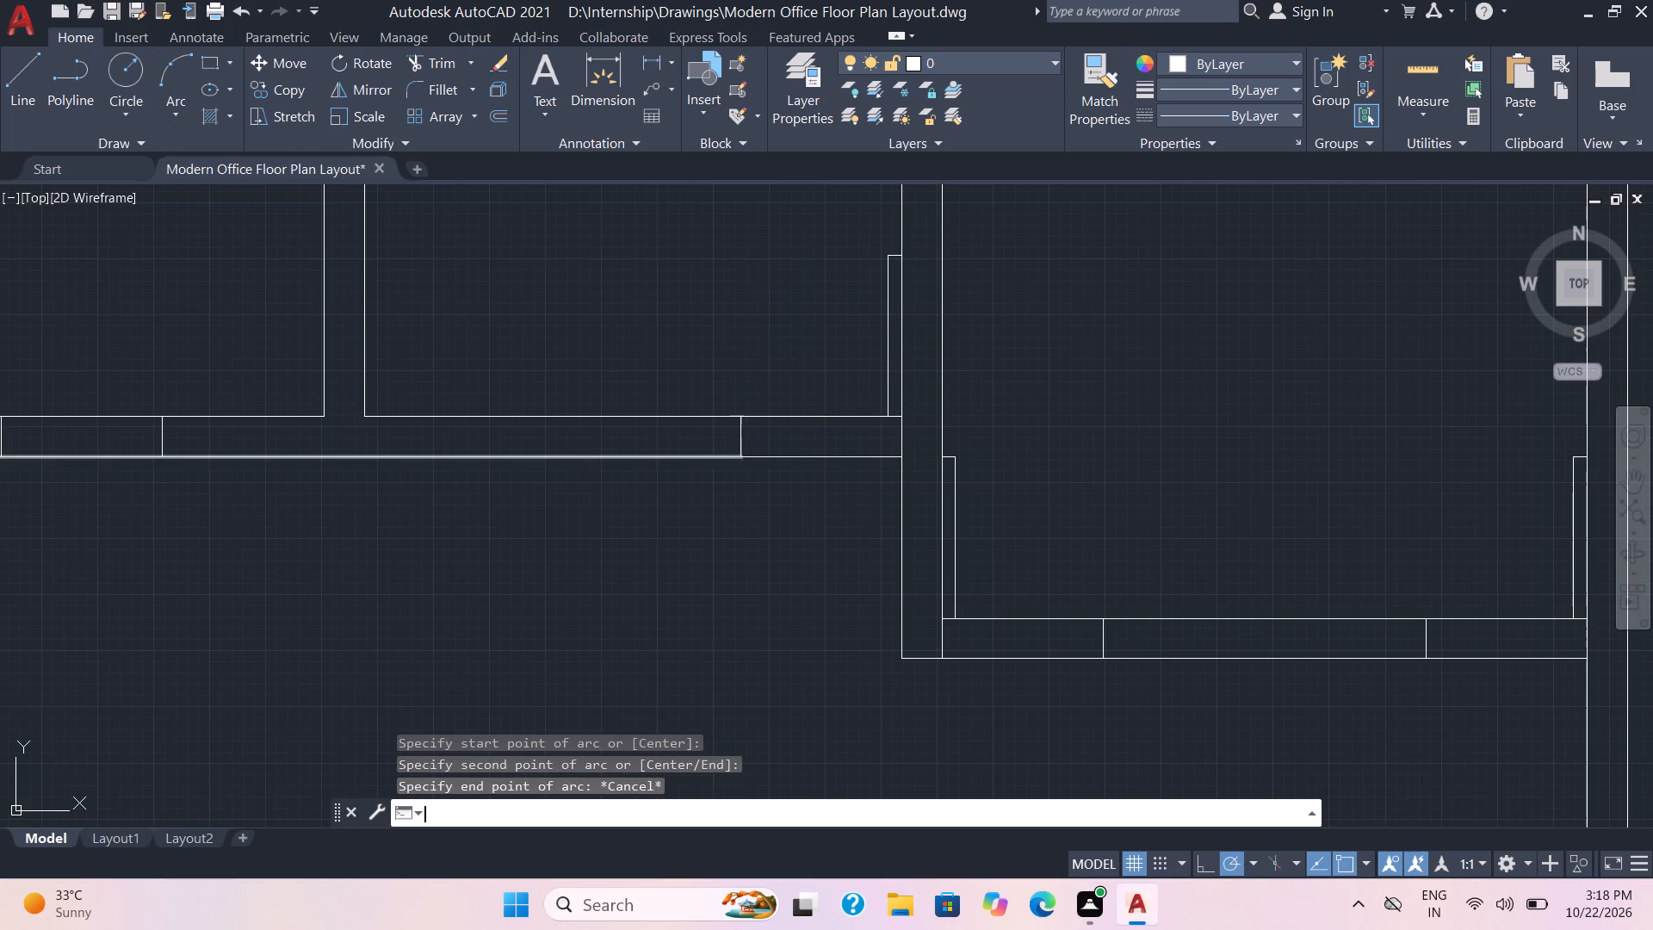
pyautogui.click(882, 257)
pyautogui.click(805, 285)
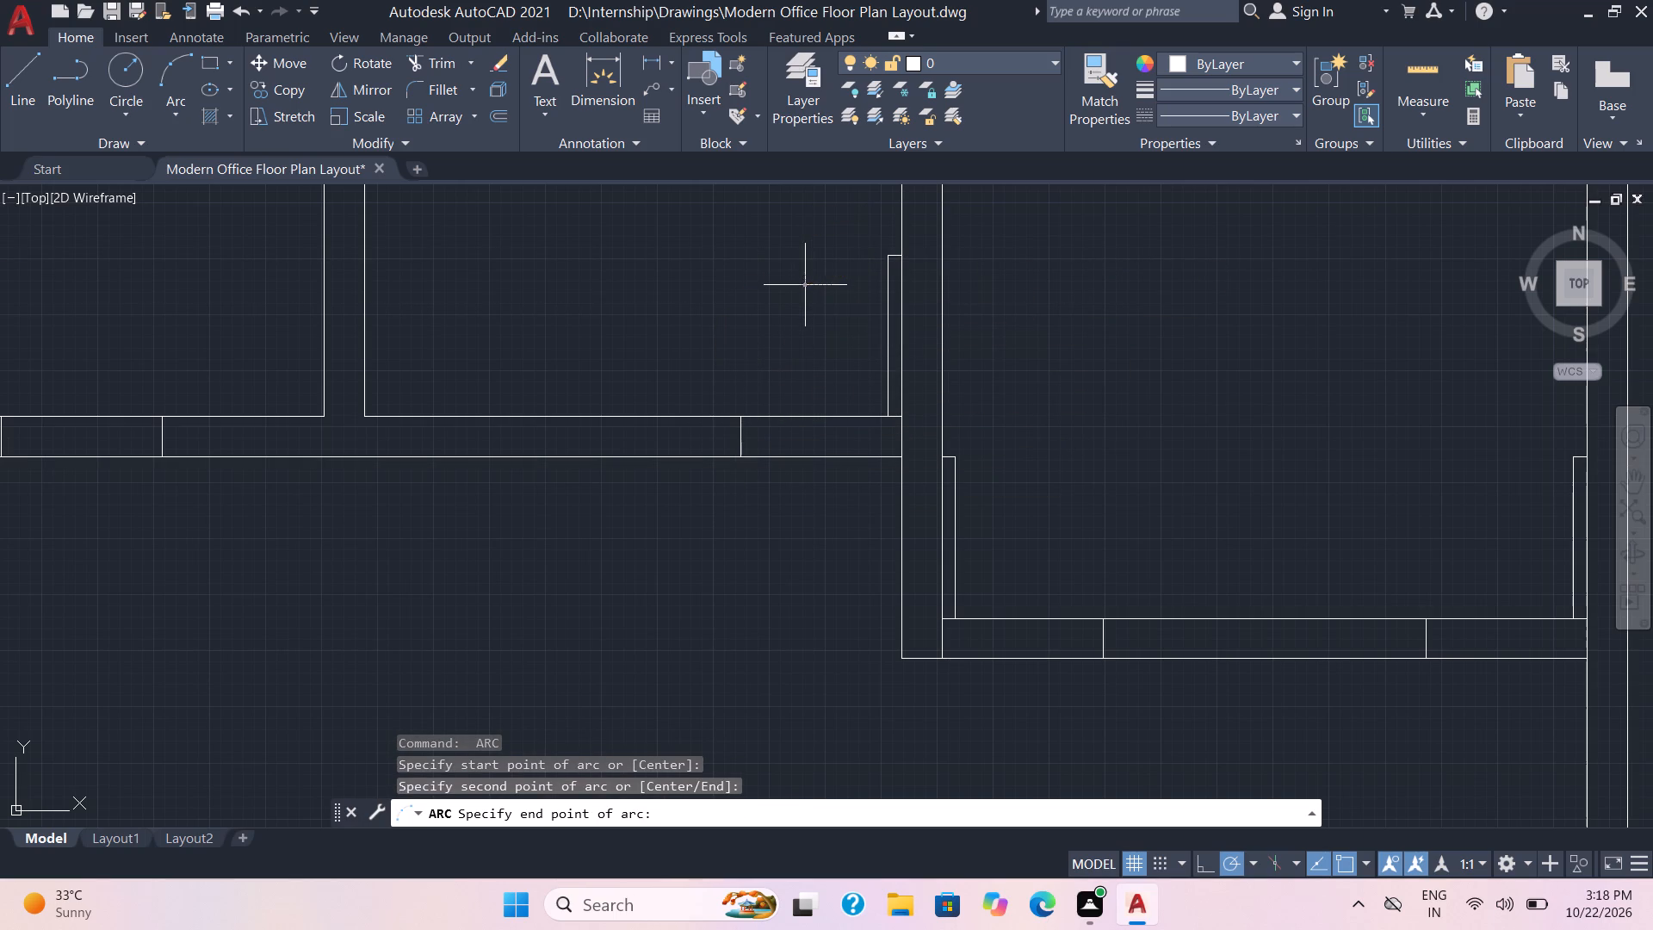
pyautogui.click(743, 418)
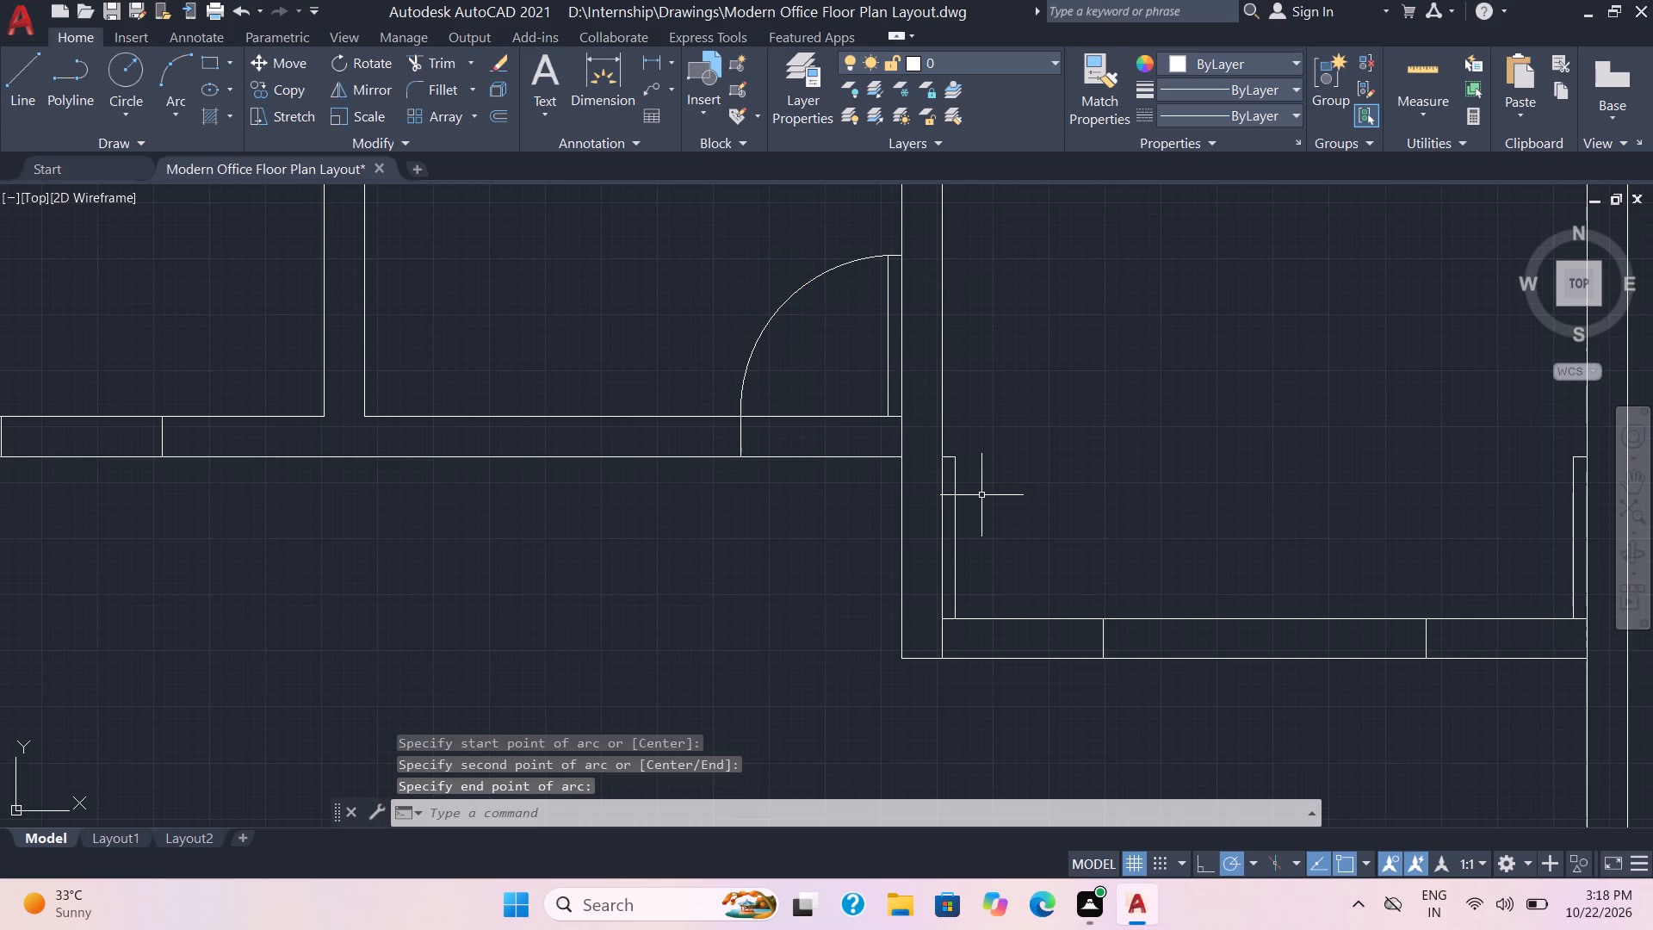
# Draw a three-point swing arc for the west door of the north row's easternmost room, from leaf end to opening jamb.
pyautogui.press('space')
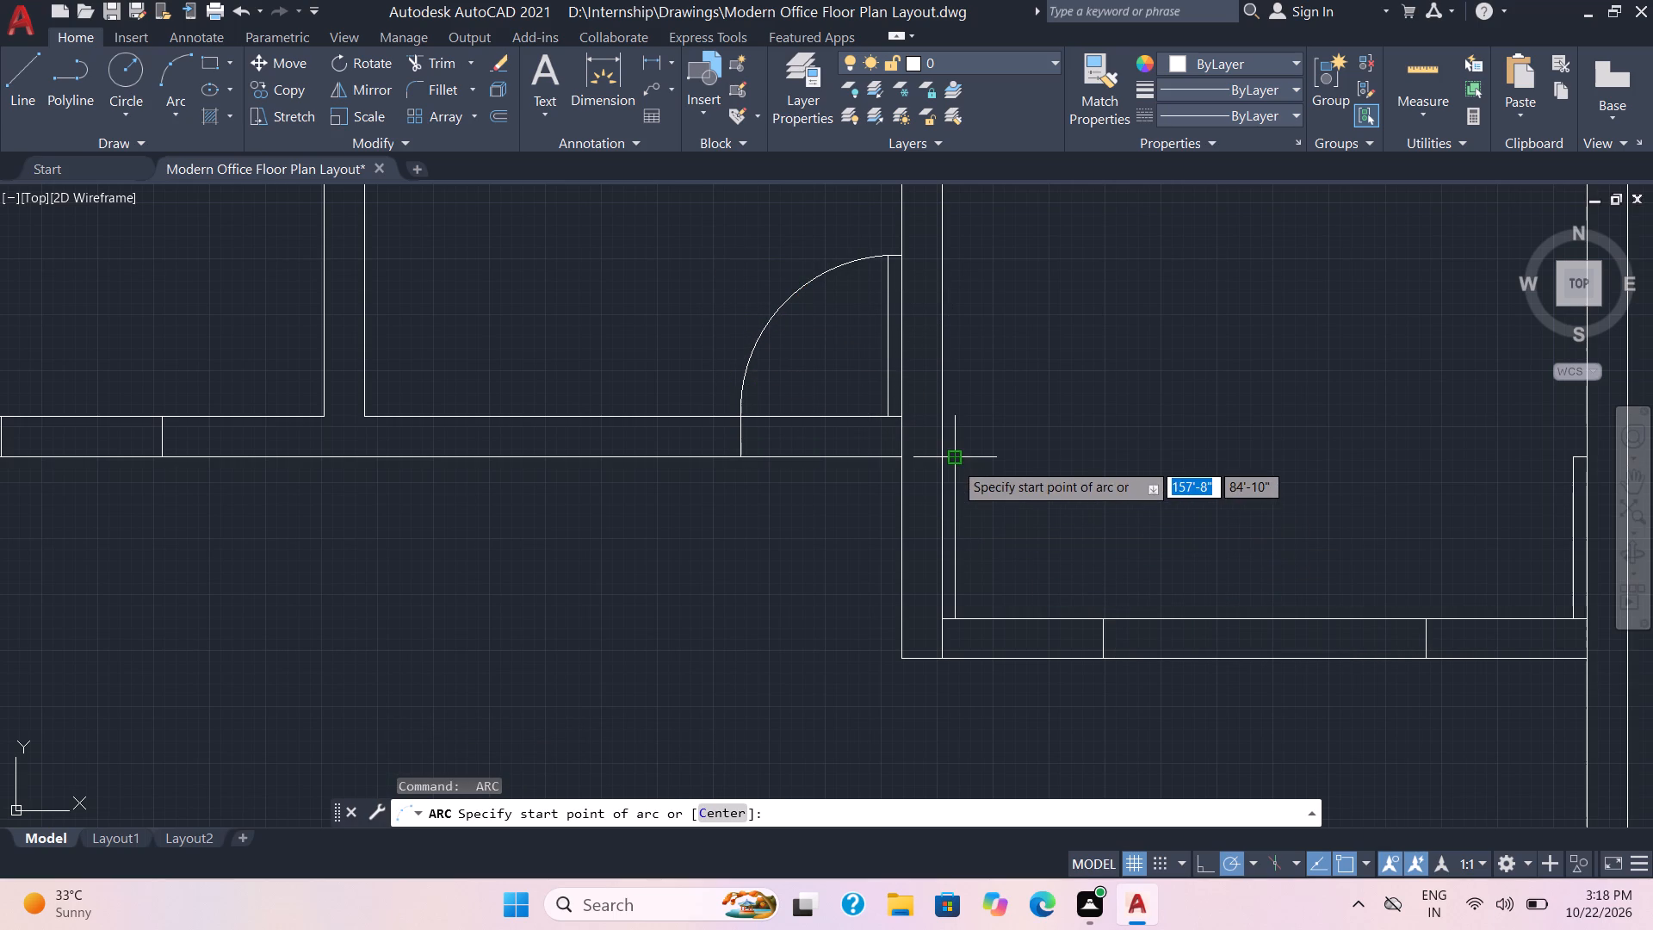
pyautogui.click(955, 462)
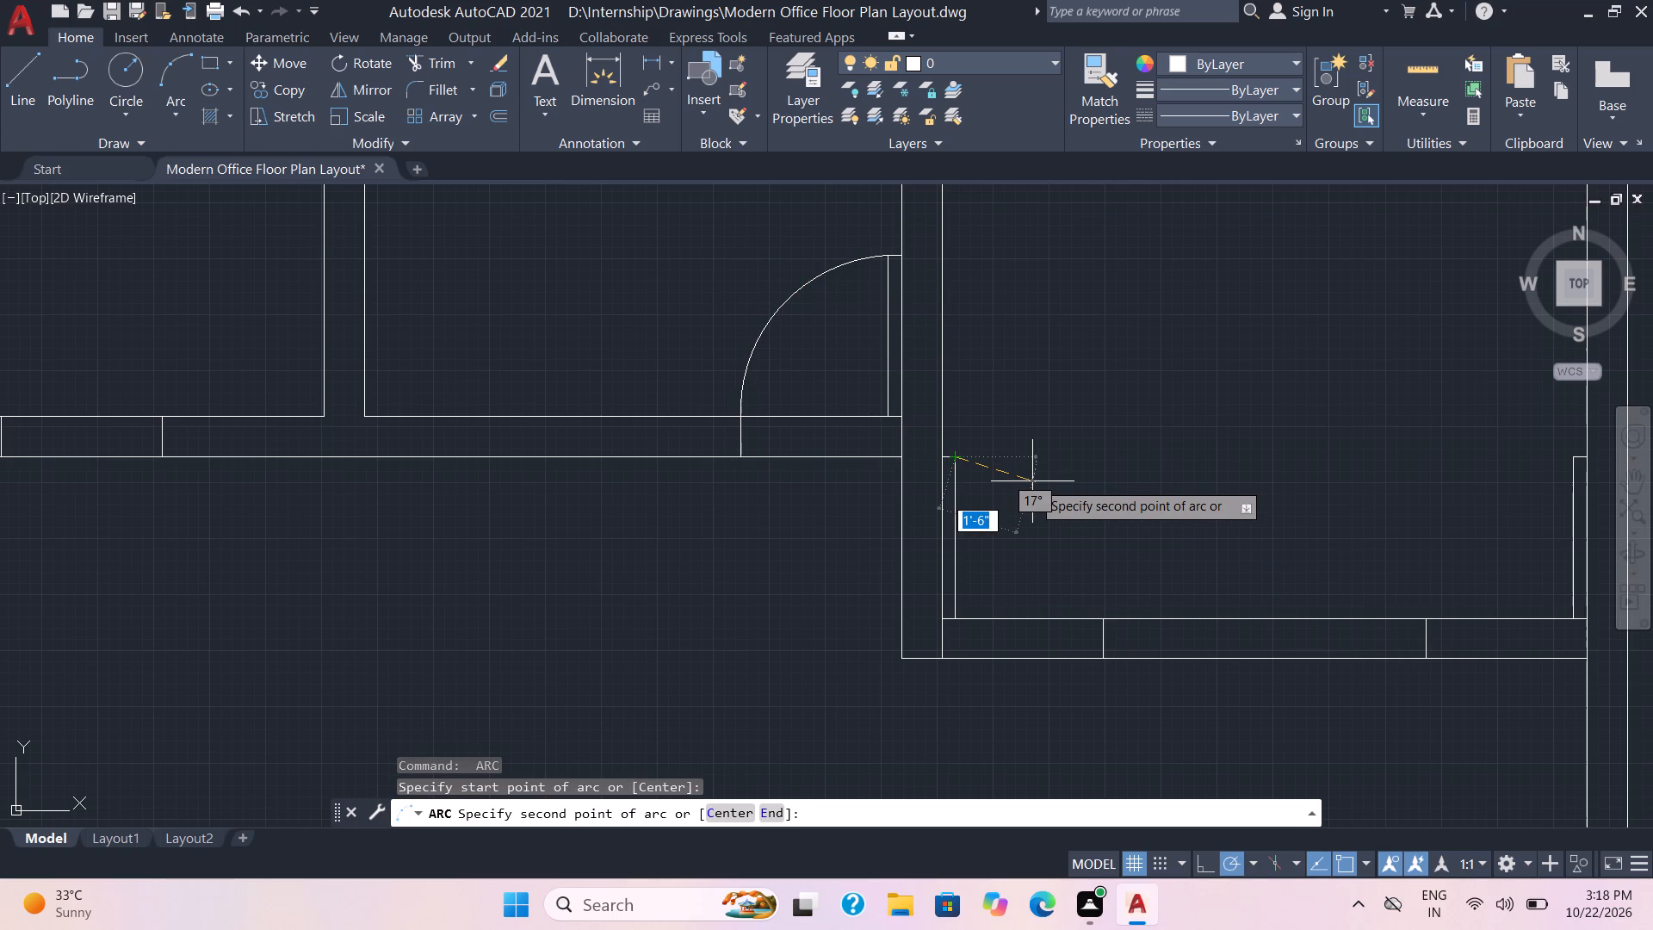
pyautogui.click(1036, 482)
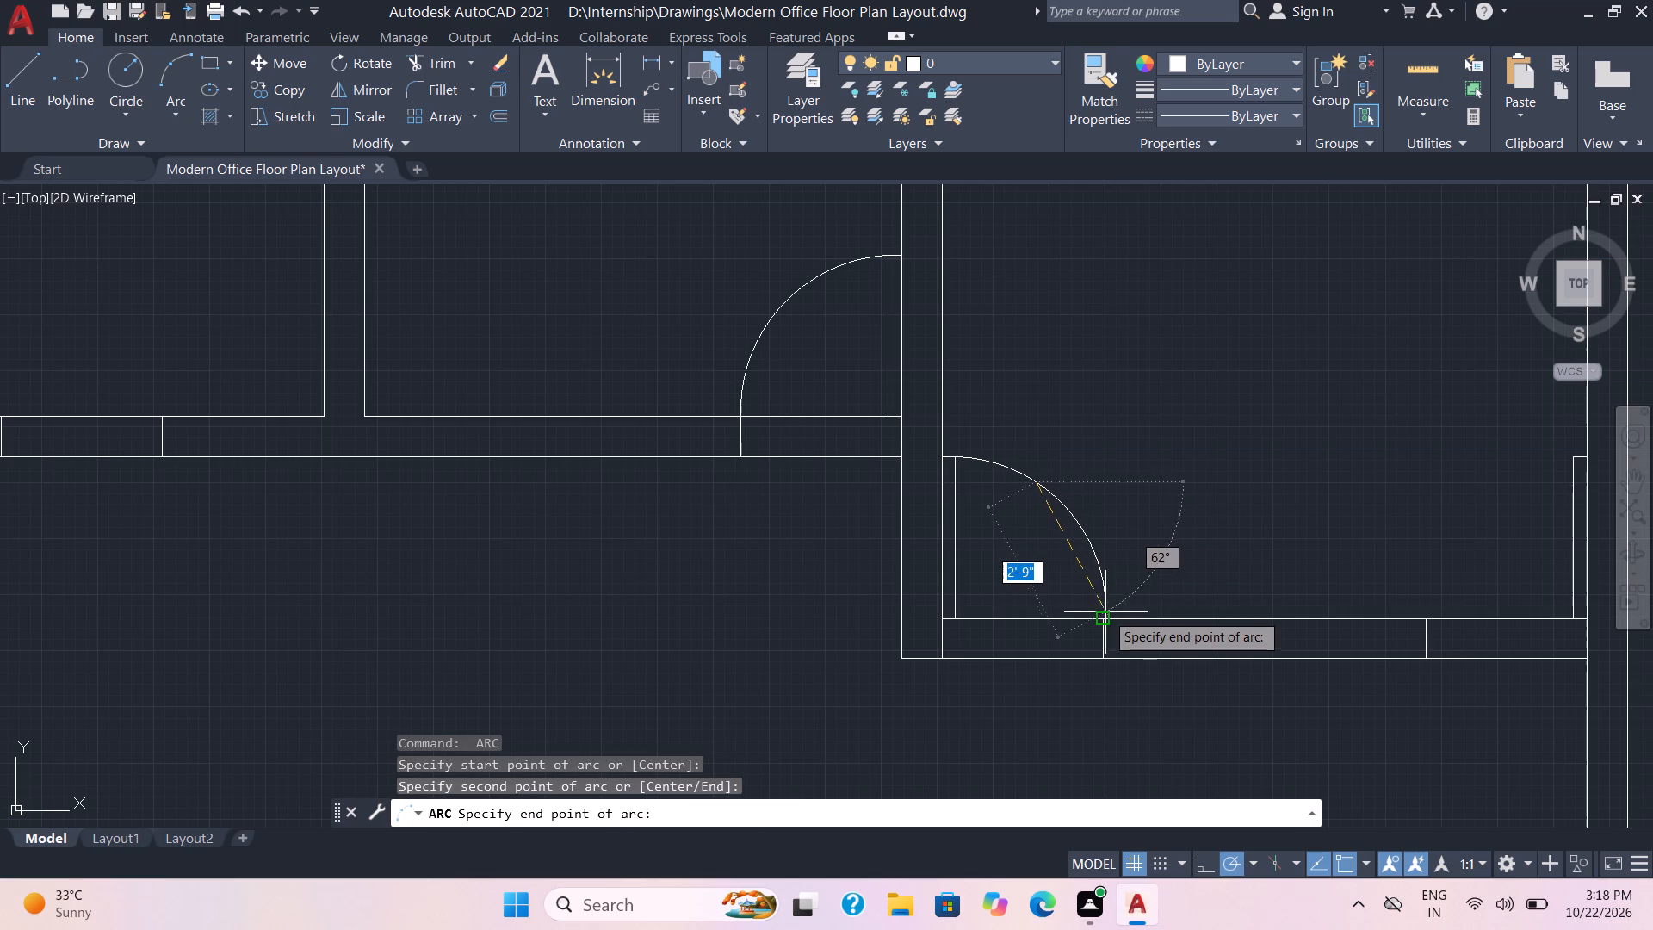
pyautogui.click(1105, 614)
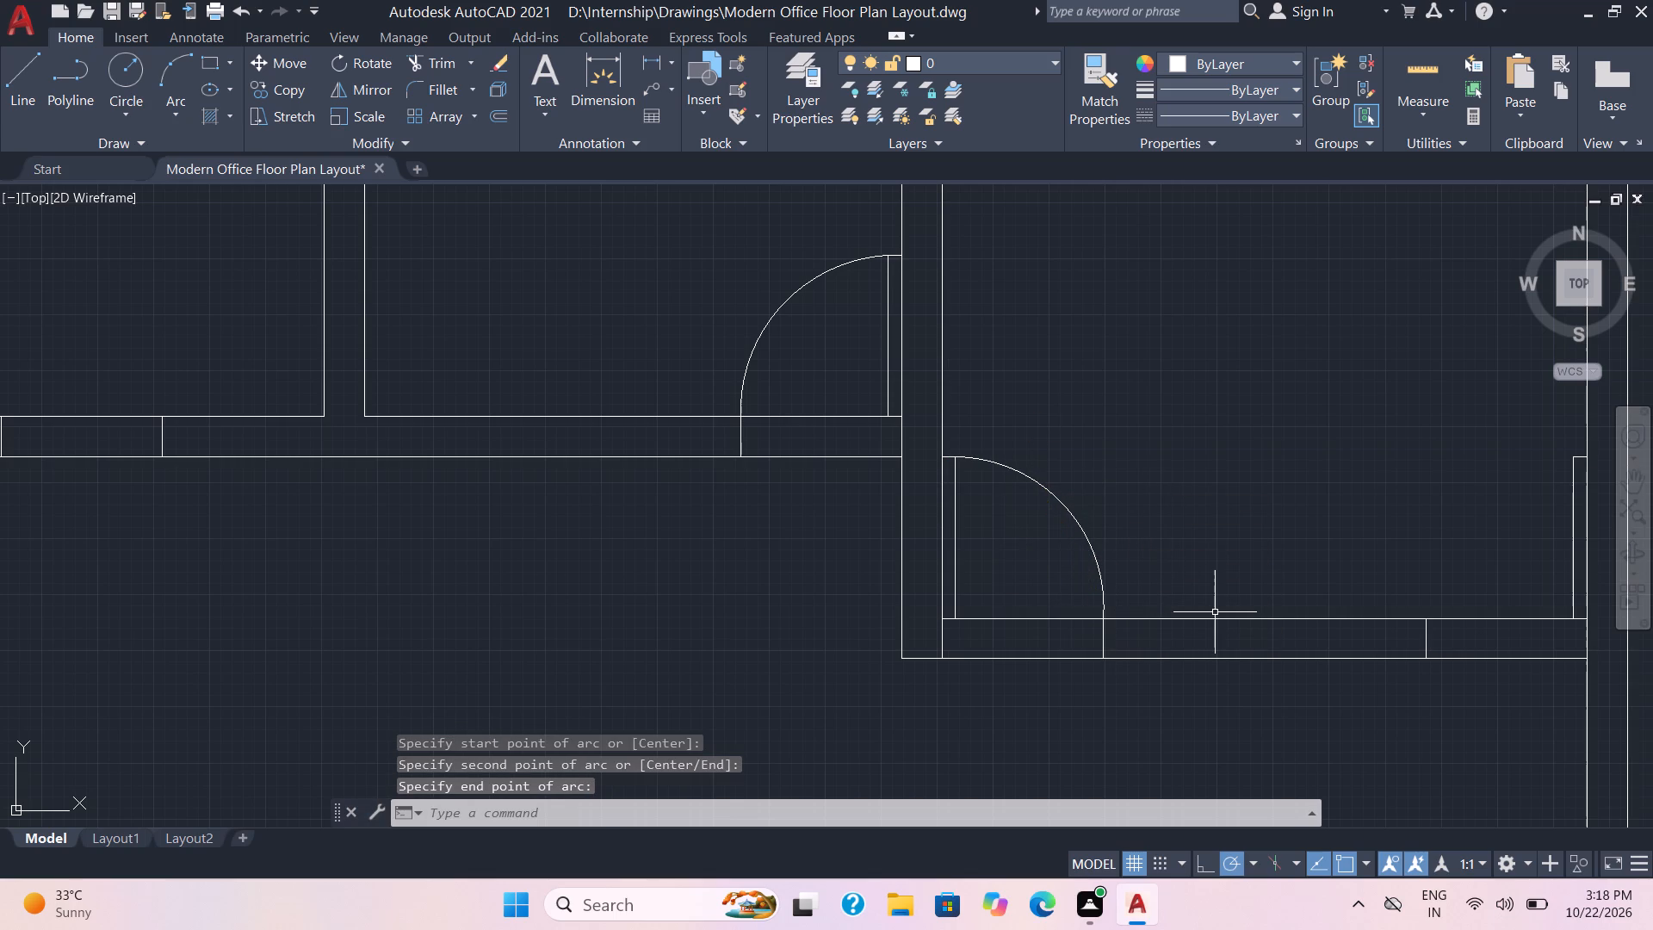
# Draw a three-point swing arc for the east door in the same room's south wall, from leaf end to opening jamb.
pyautogui.press('space')
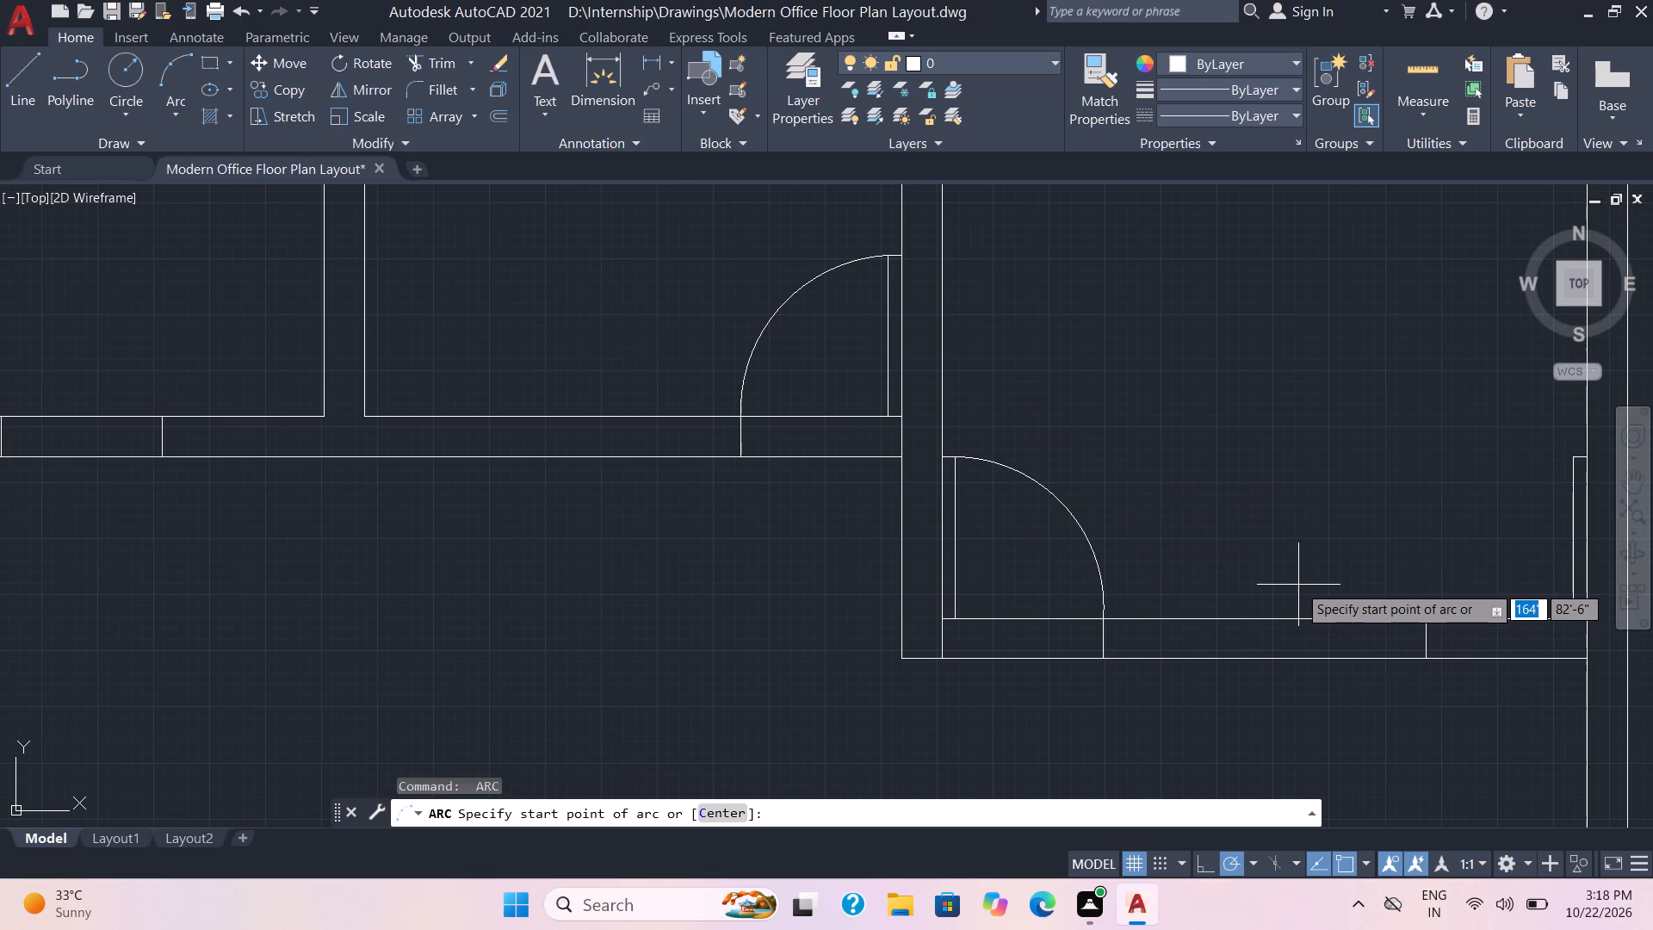
pyautogui.moveTo(1298, 585); pyautogui.dragTo(844, 542, button='middle')
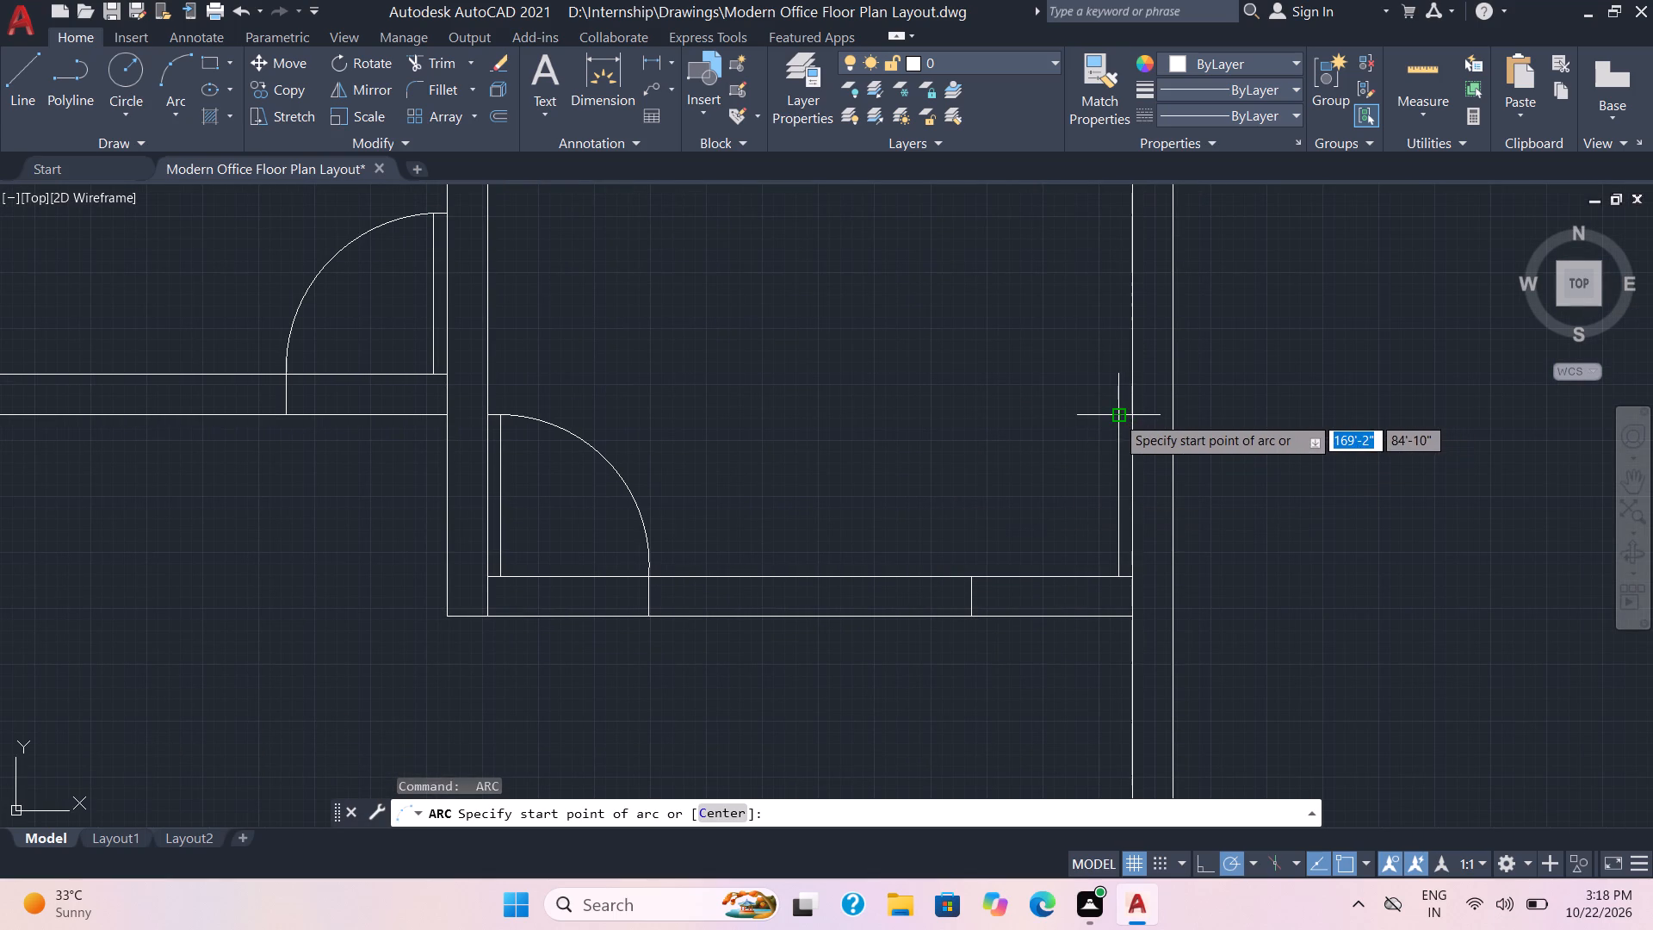
pyautogui.click(1117, 416)
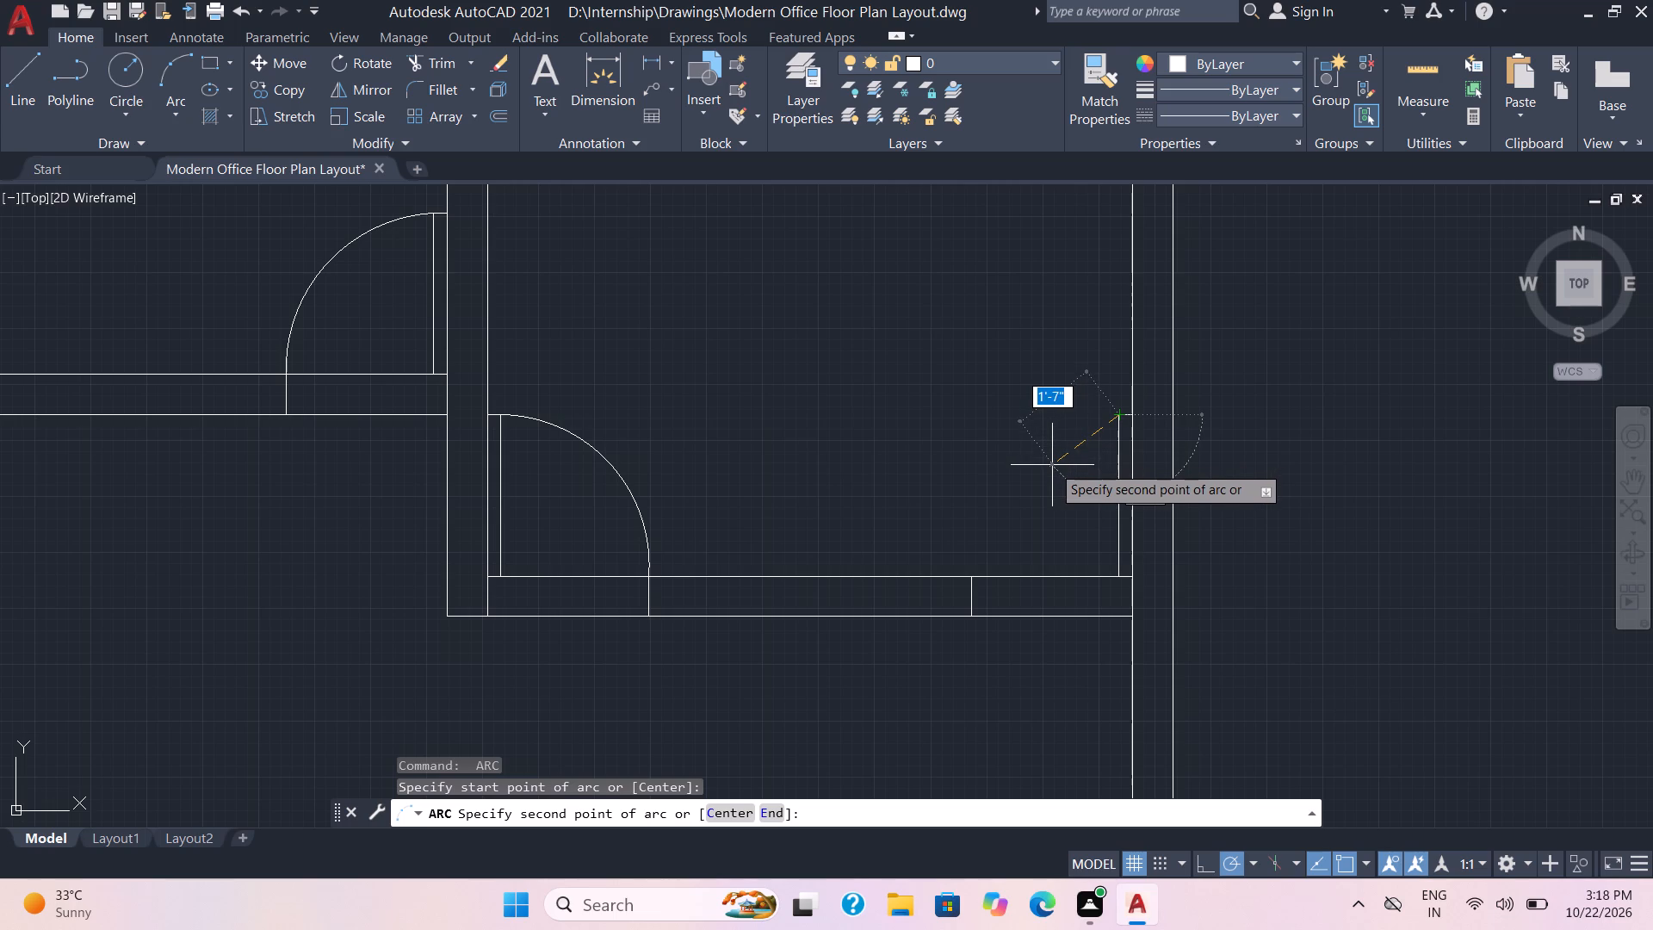
pyautogui.click(1042, 461)
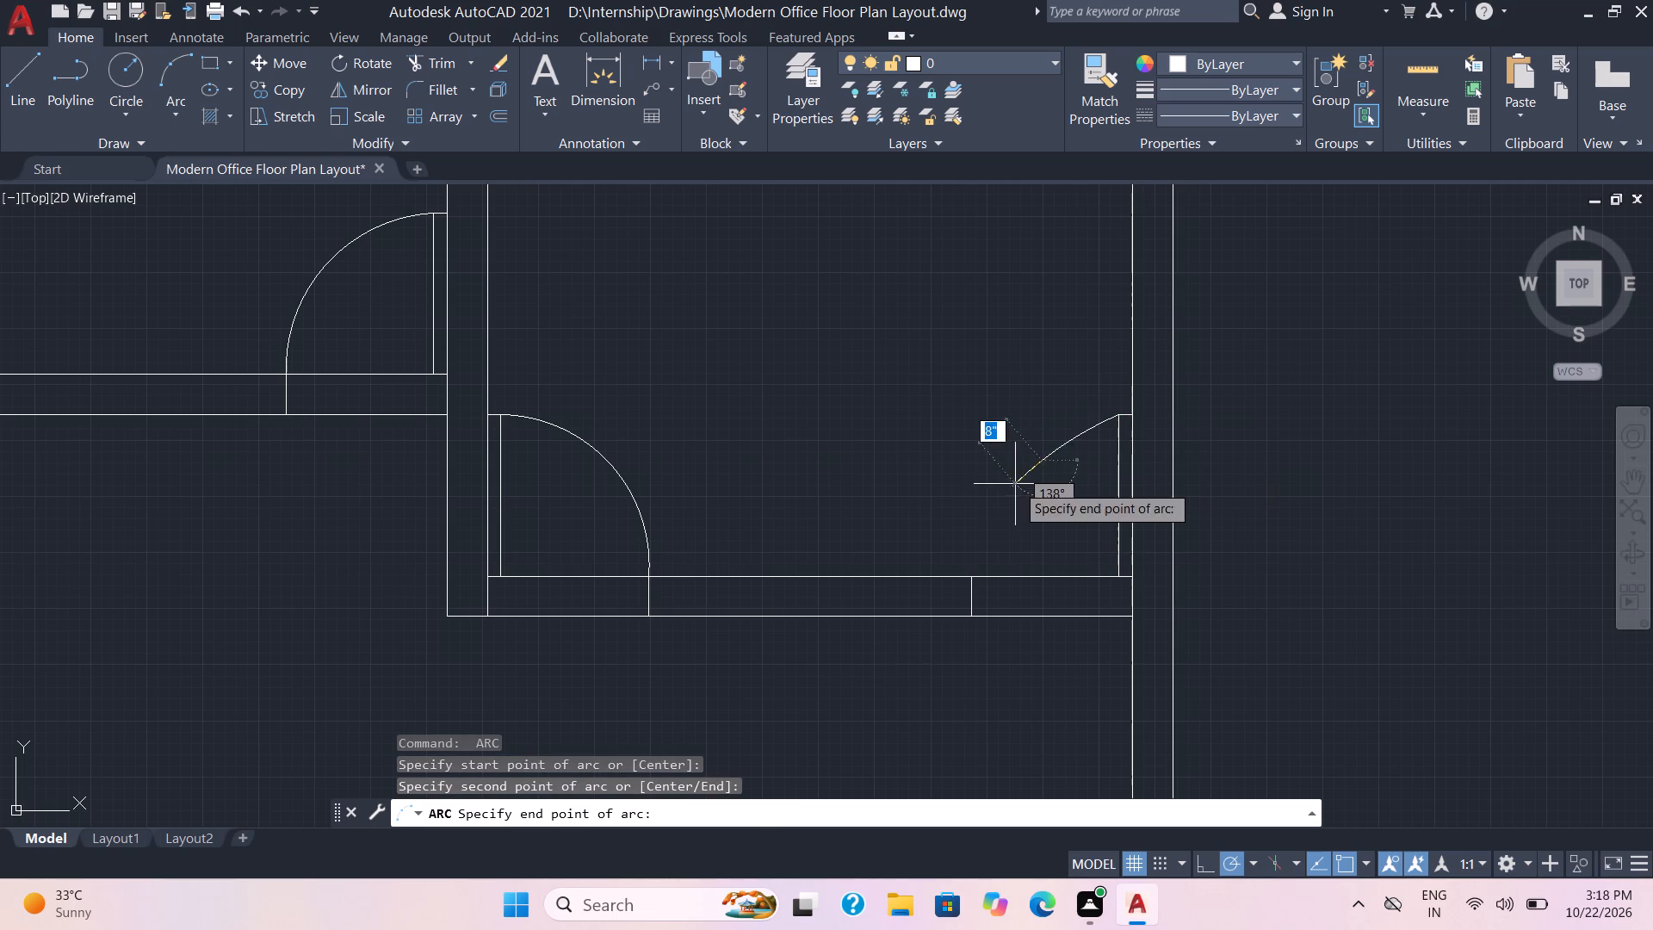
pyautogui.click(967, 578)
# Draw a three-point swing arc for the double door's upper leaf in the southeast room, from leaf end toward the opening's centre line.
pyautogui.scroll(-1, 1060, 555)
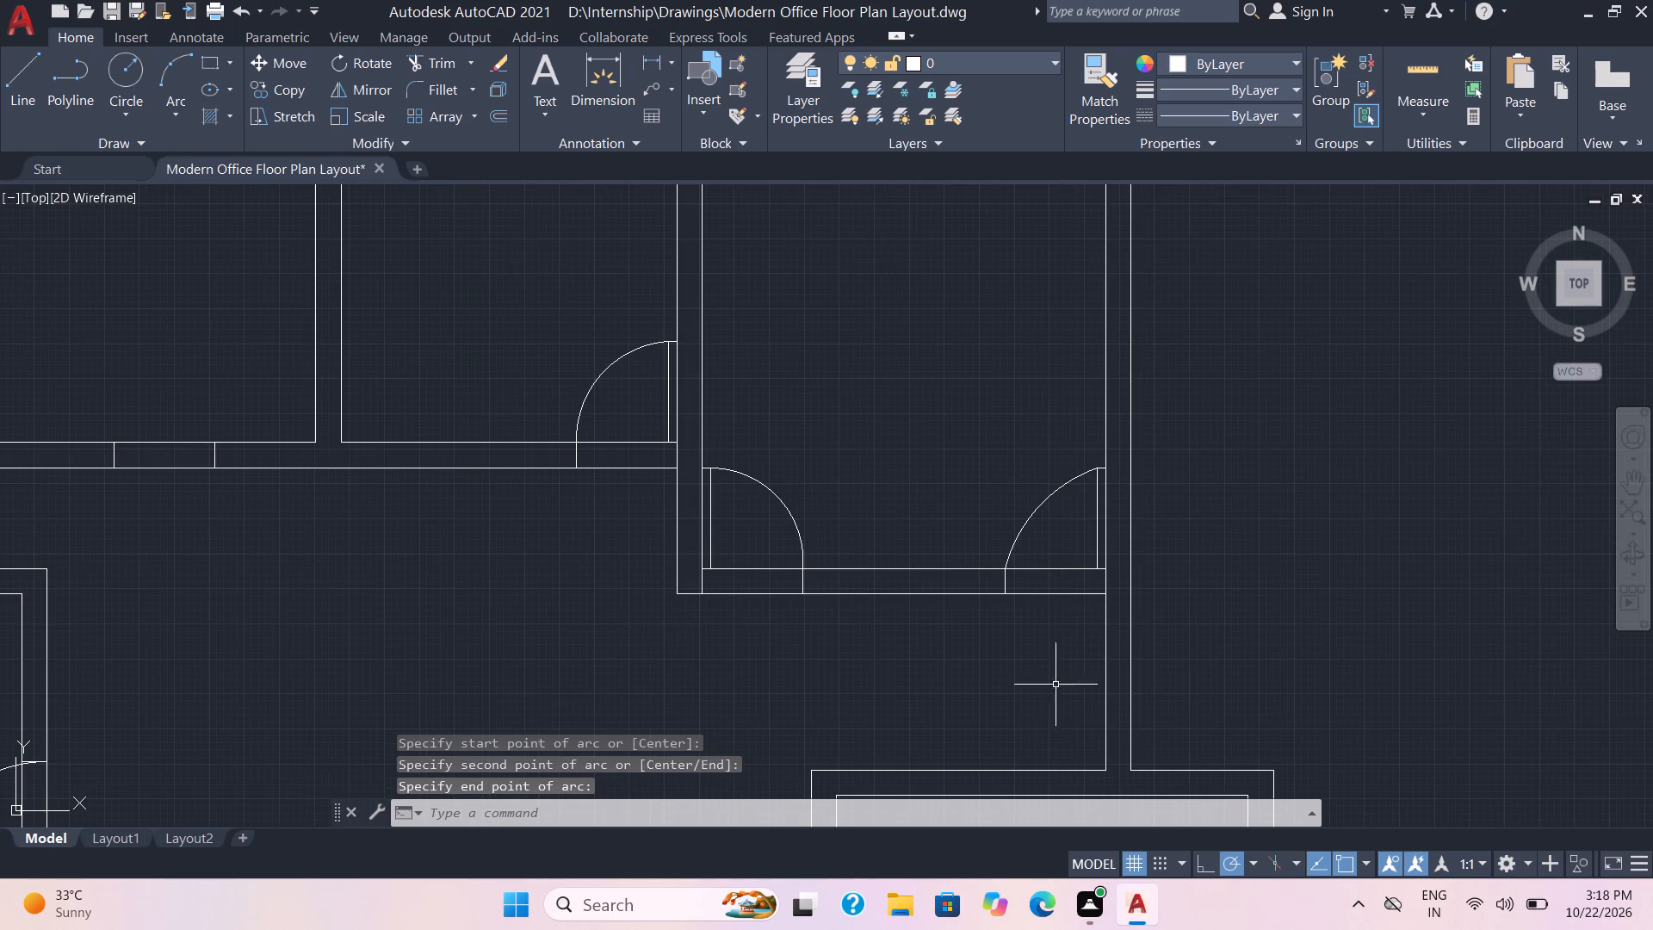
pyautogui.scroll(-1, 1053, 712)
pyautogui.moveTo(1053, 712); pyautogui.dragTo(1013, 297, button='middle')
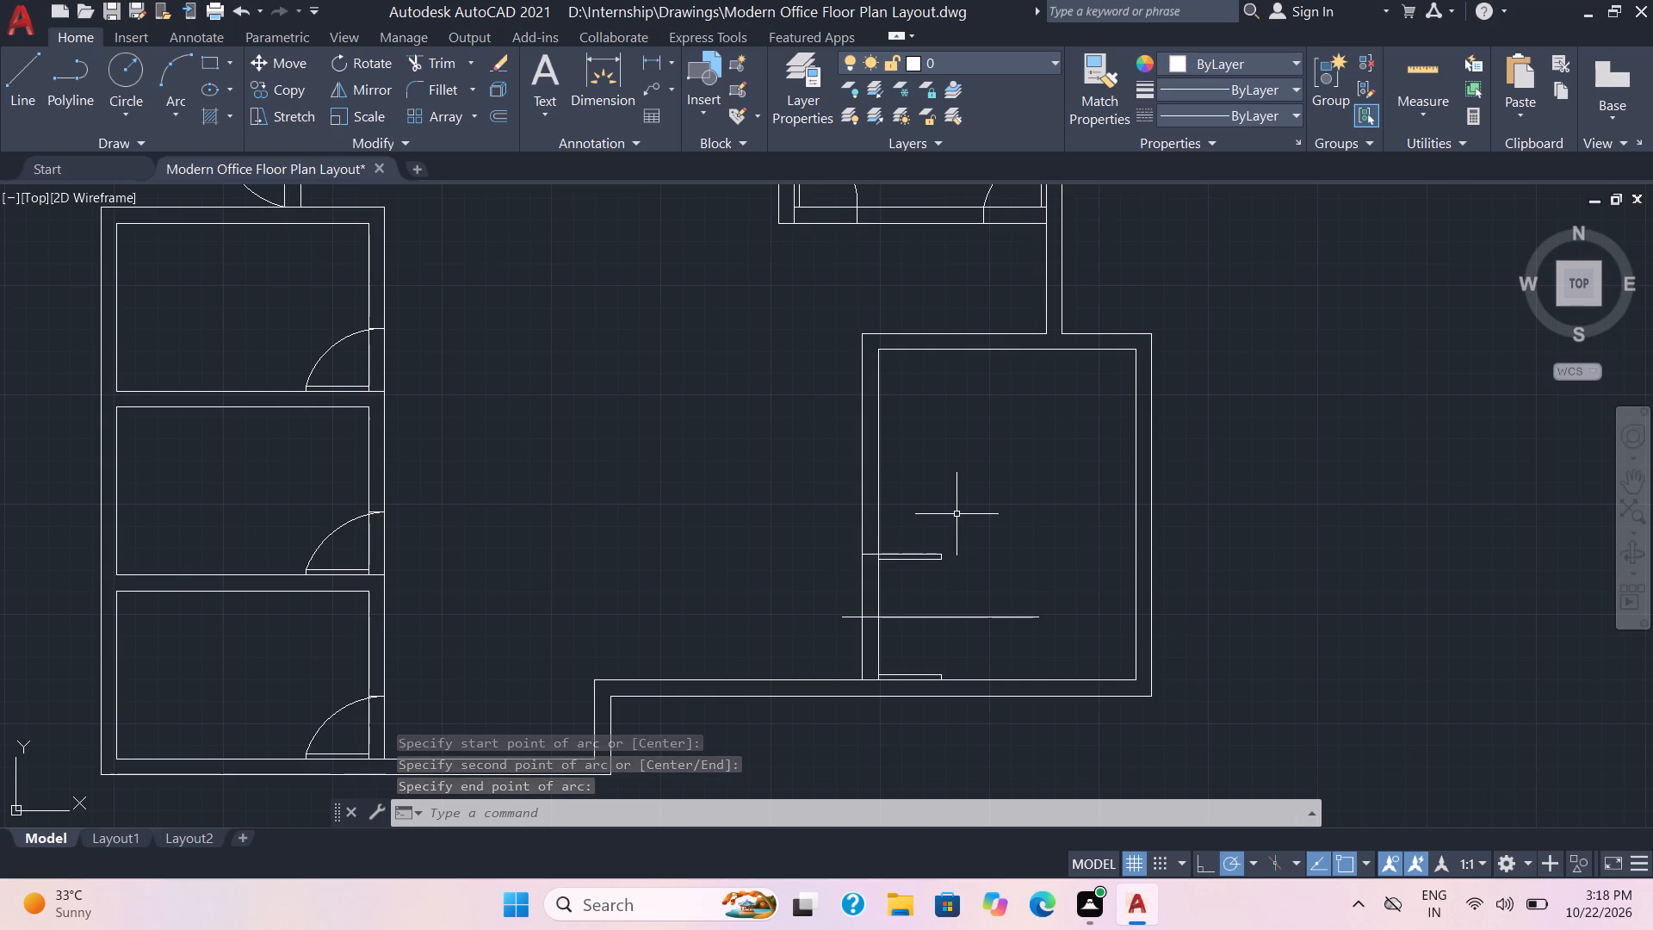
pyautogui.press('space')
pyautogui.scroll(2, 935, 561)
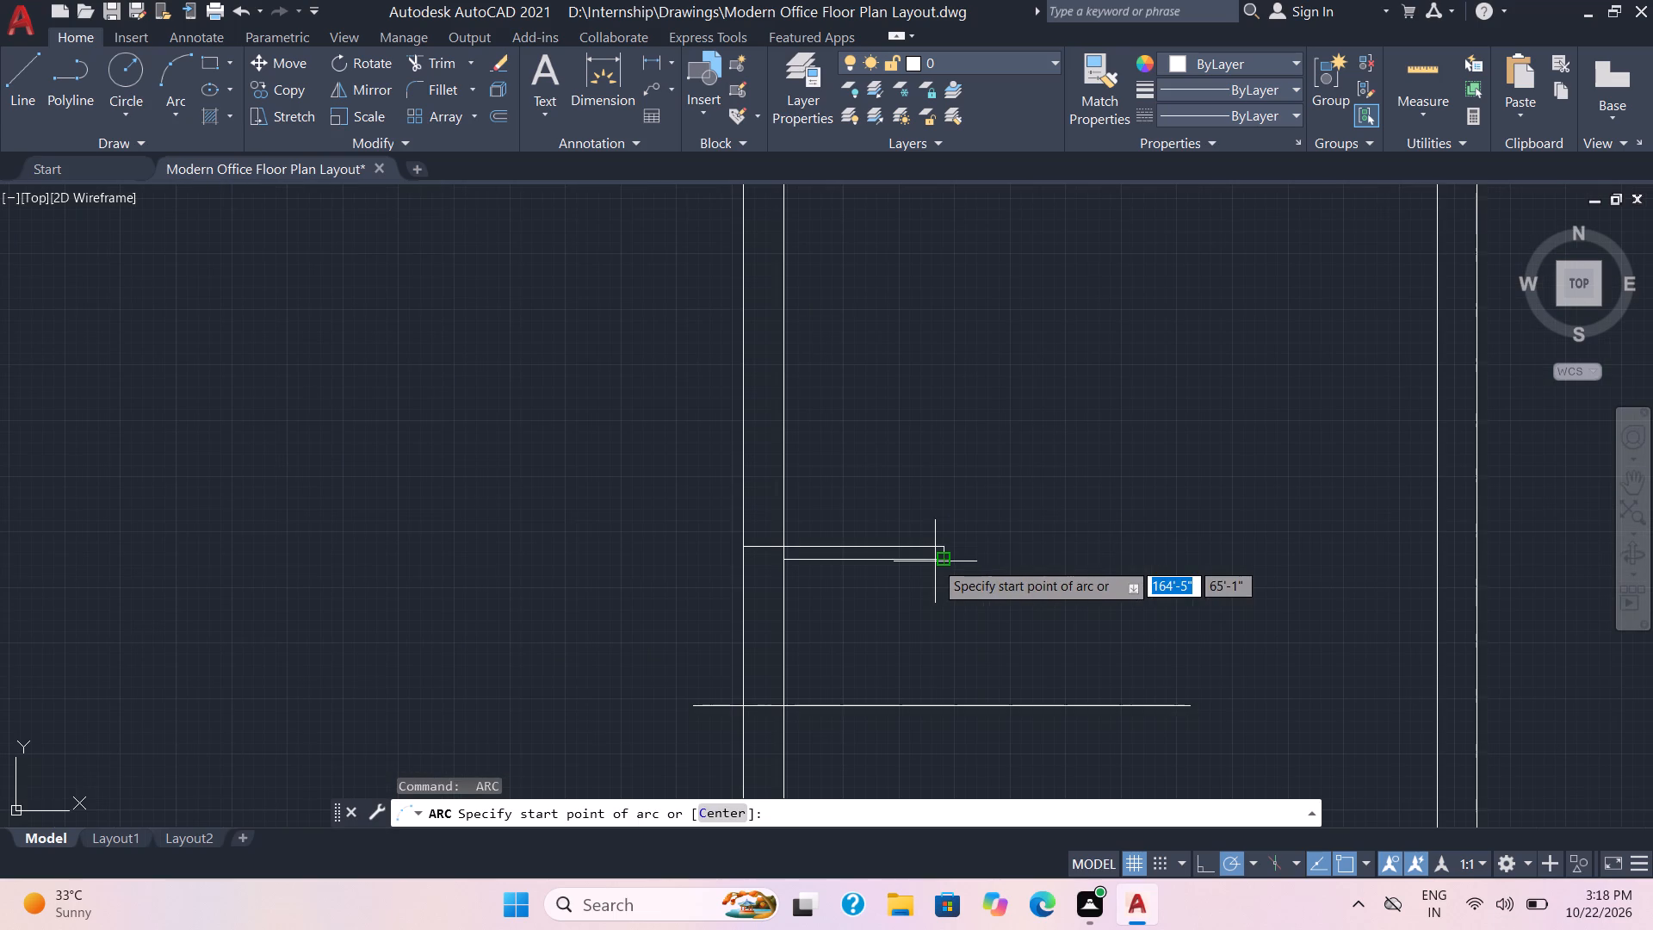
pyautogui.click(940, 556)
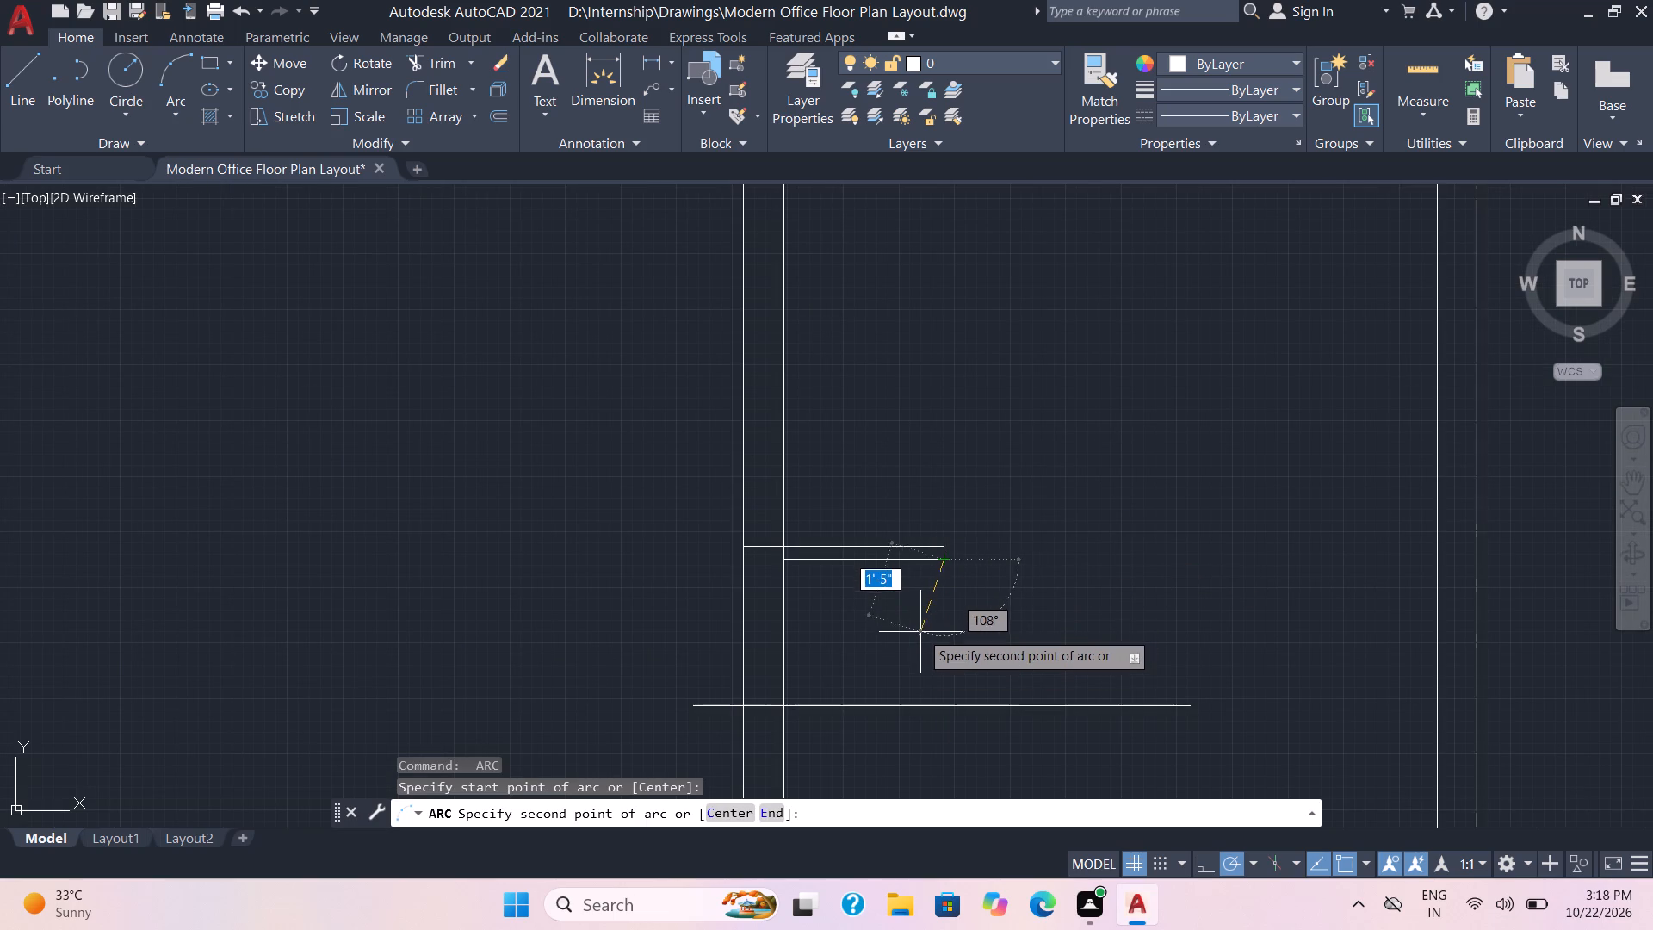
pyautogui.click(921, 635)
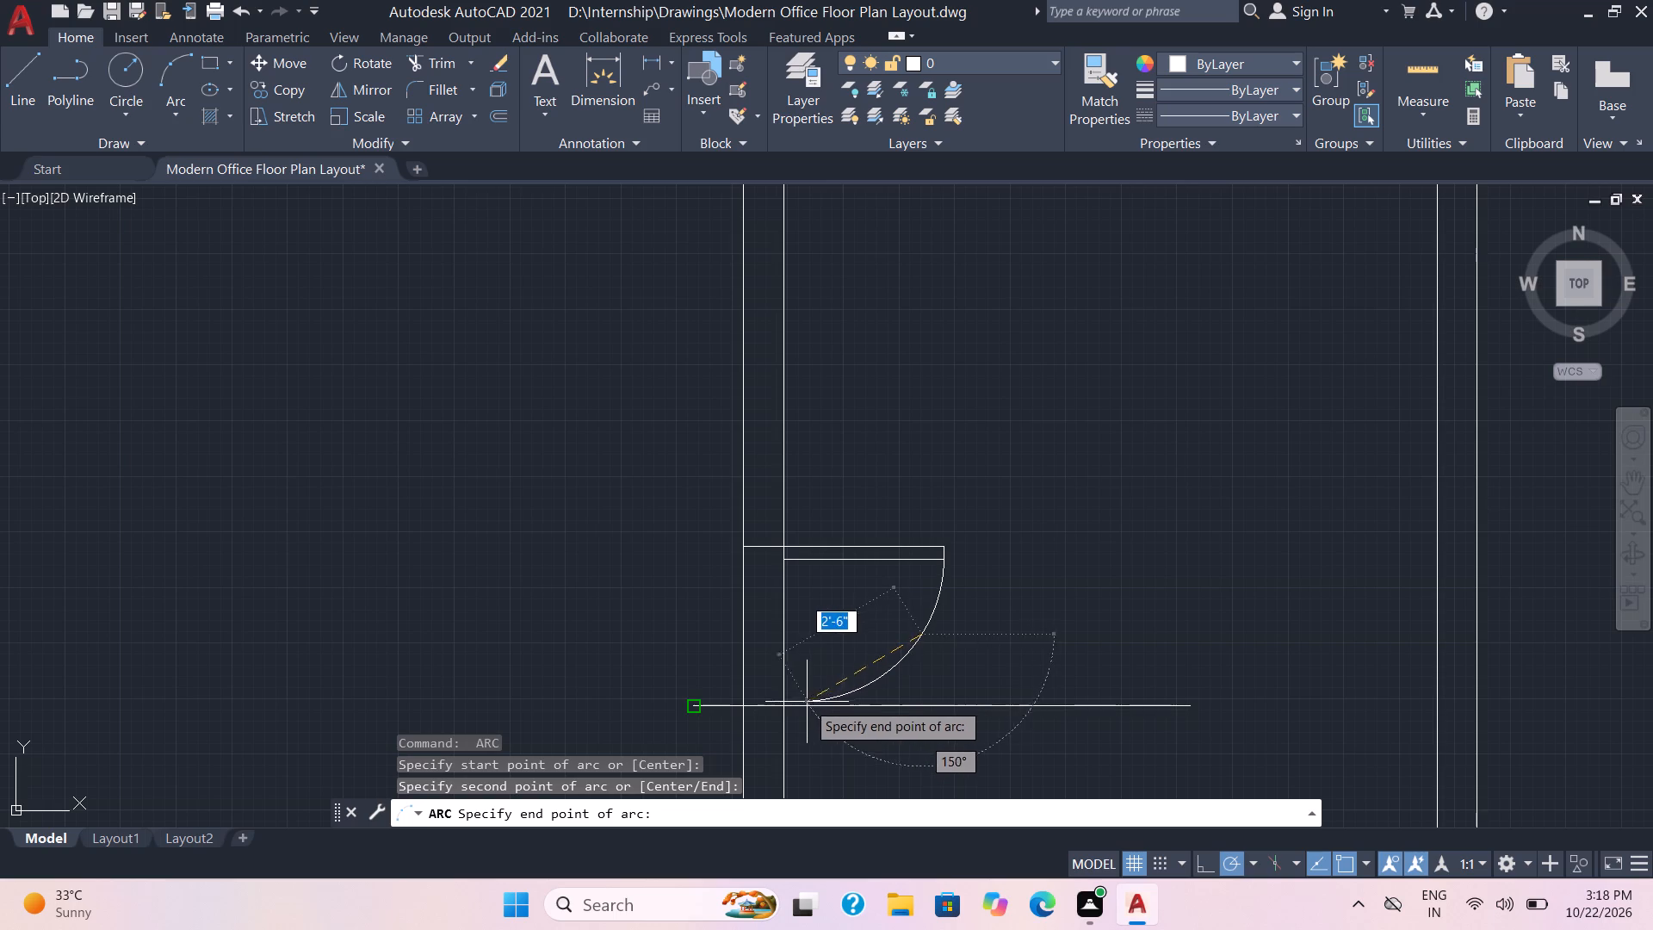
pyautogui.click(787, 704)
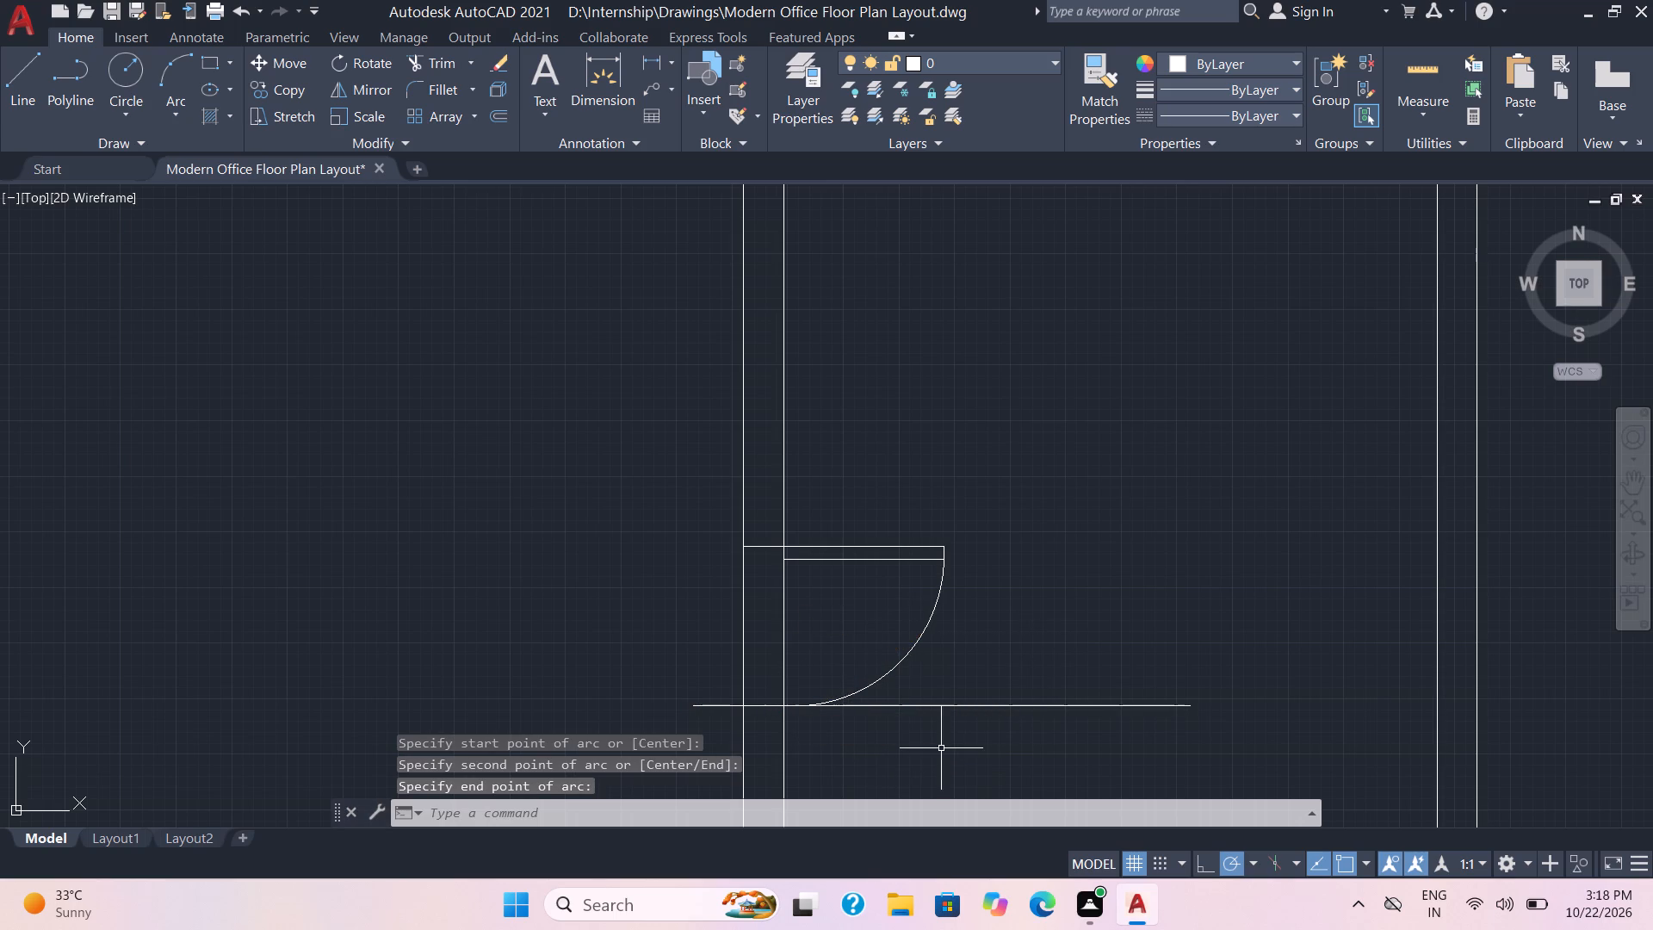
# Draw a three-point swing arc for the double door's lower leaf, ending where the centre line meets the wall's inner face.
pyautogui.moveTo(937, 755); pyautogui.dragTo(936, 476, button='middle')
pyautogui.press('space')
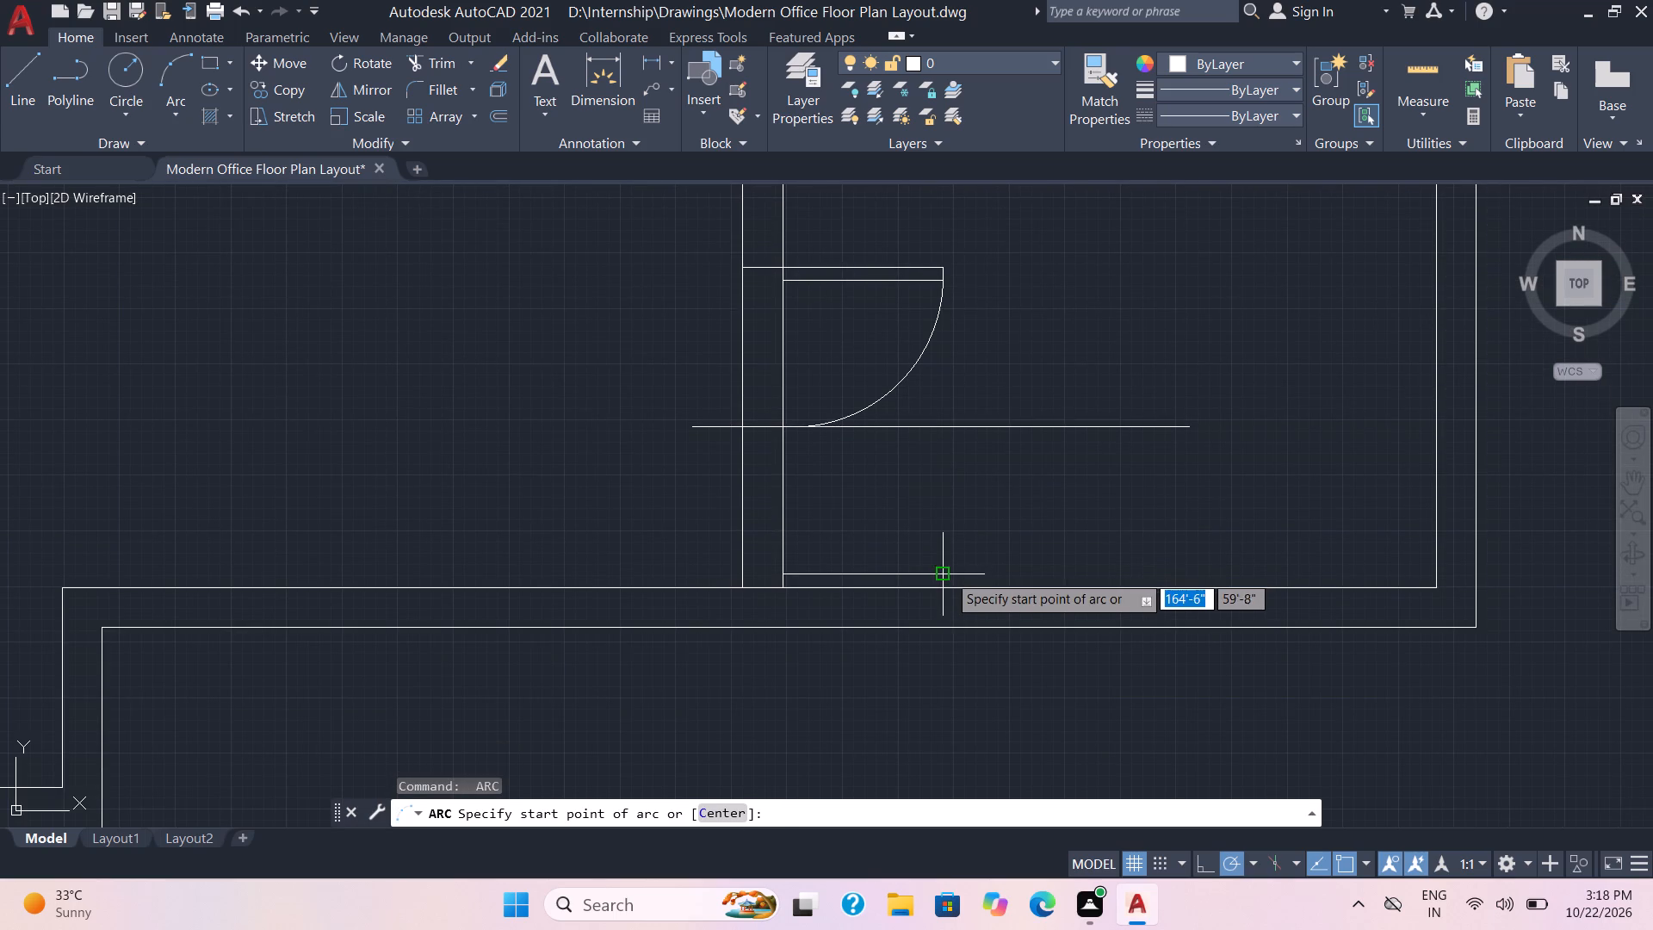
pyautogui.click(946, 576)
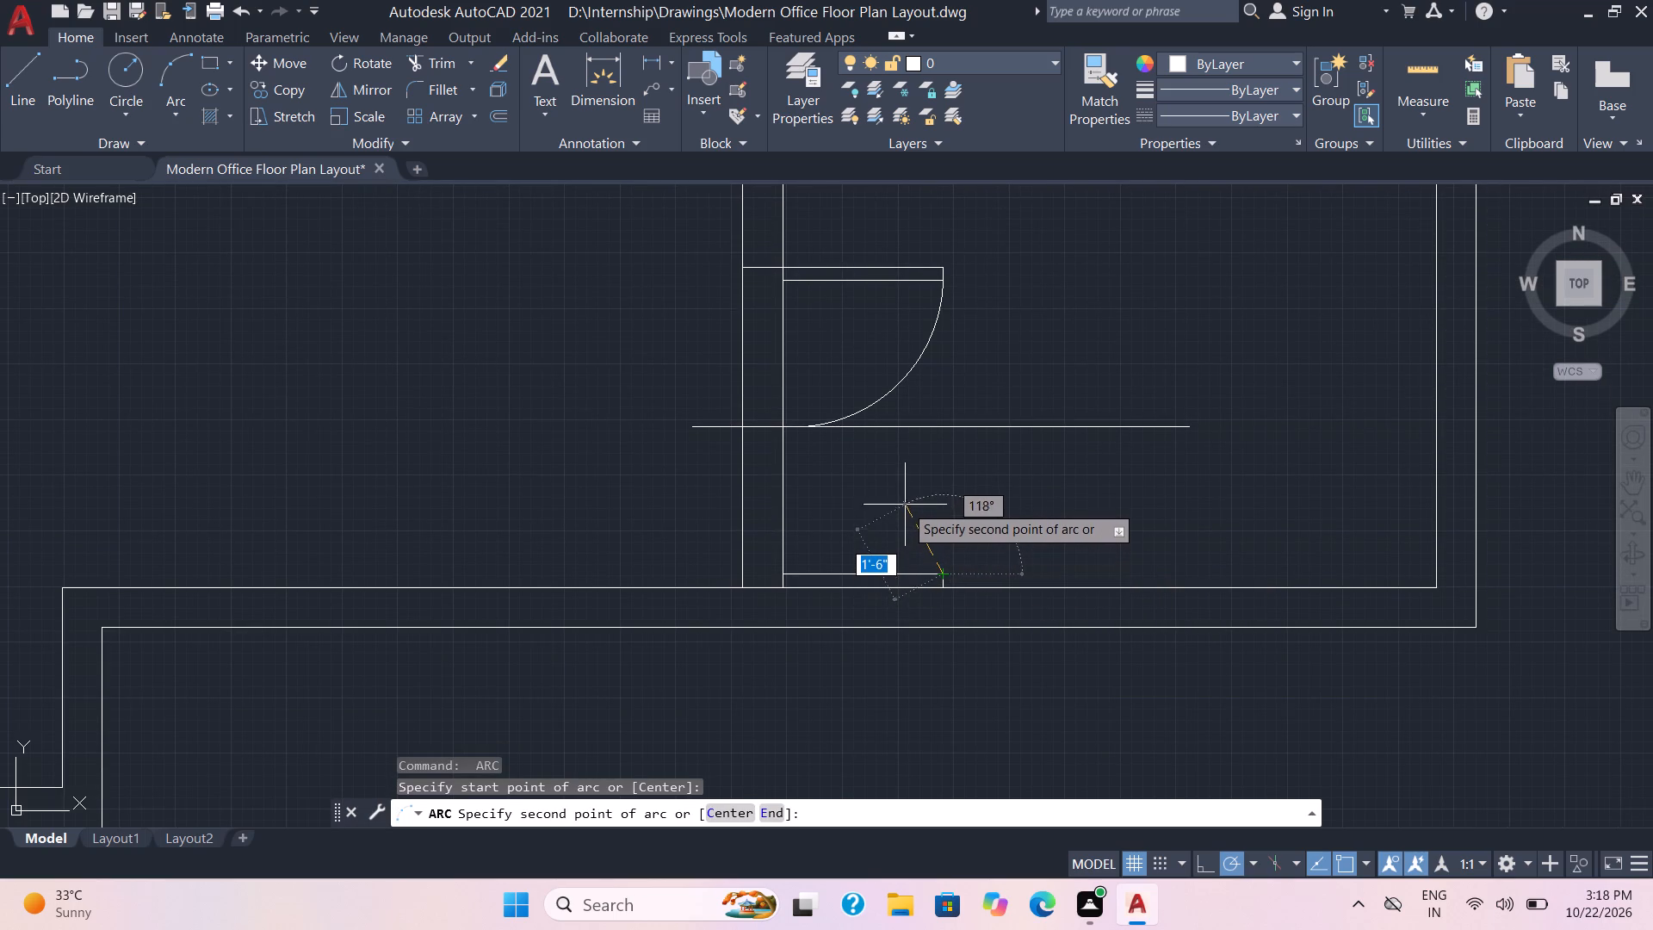
pyautogui.click(906, 498)
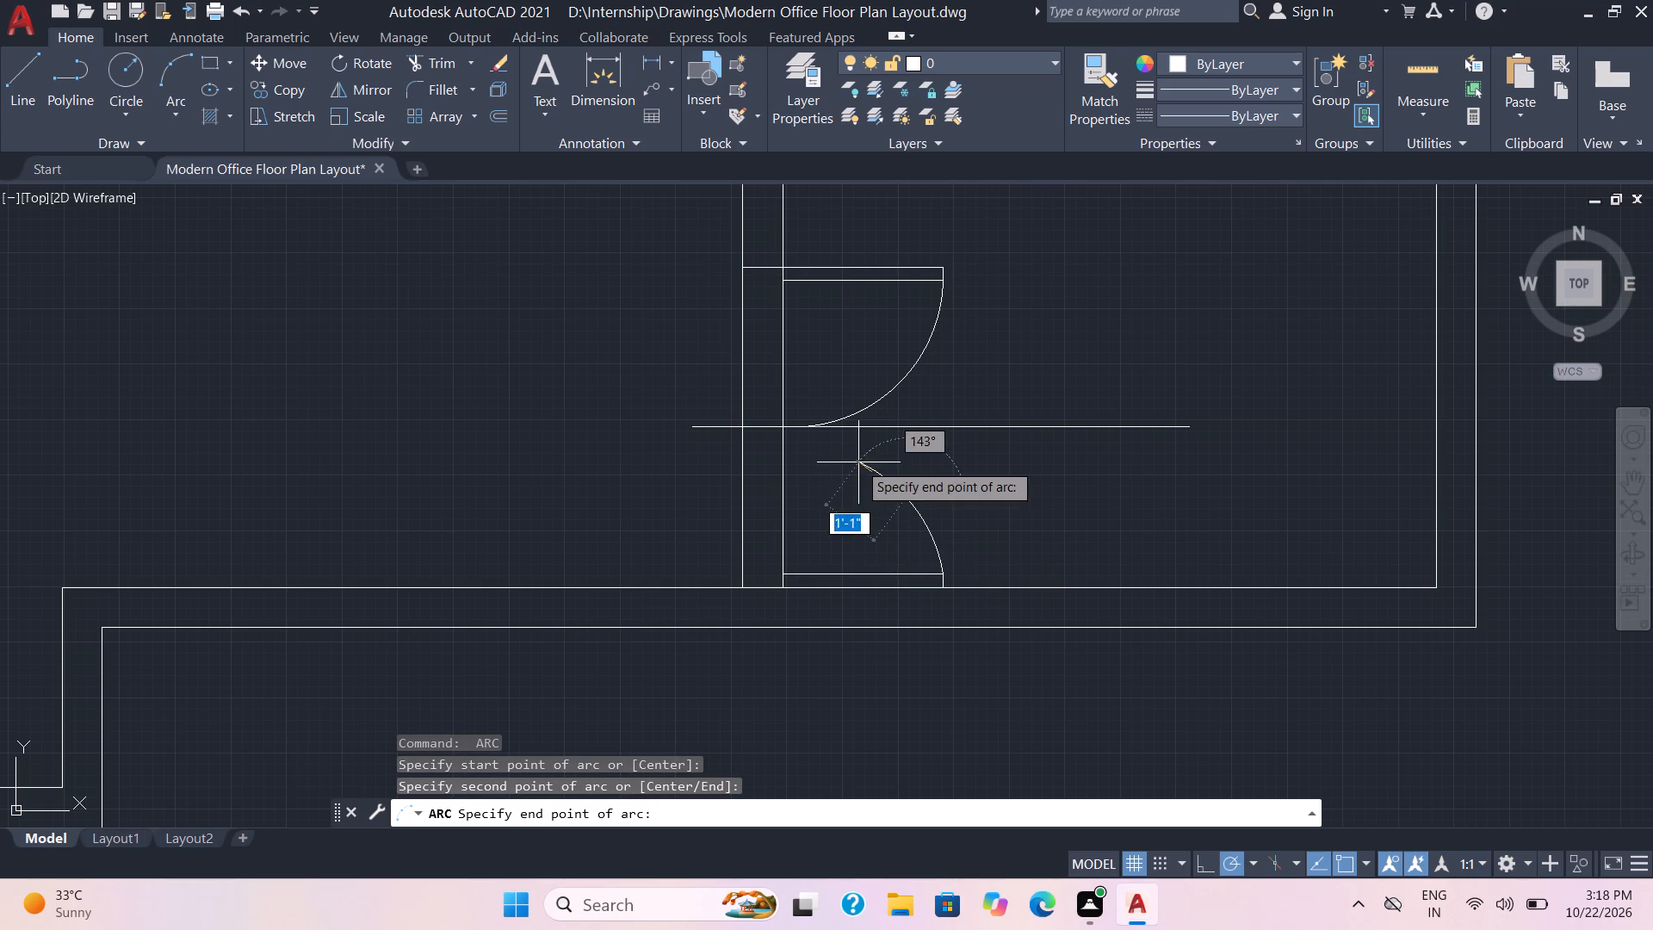
pyautogui.click(785, 430)
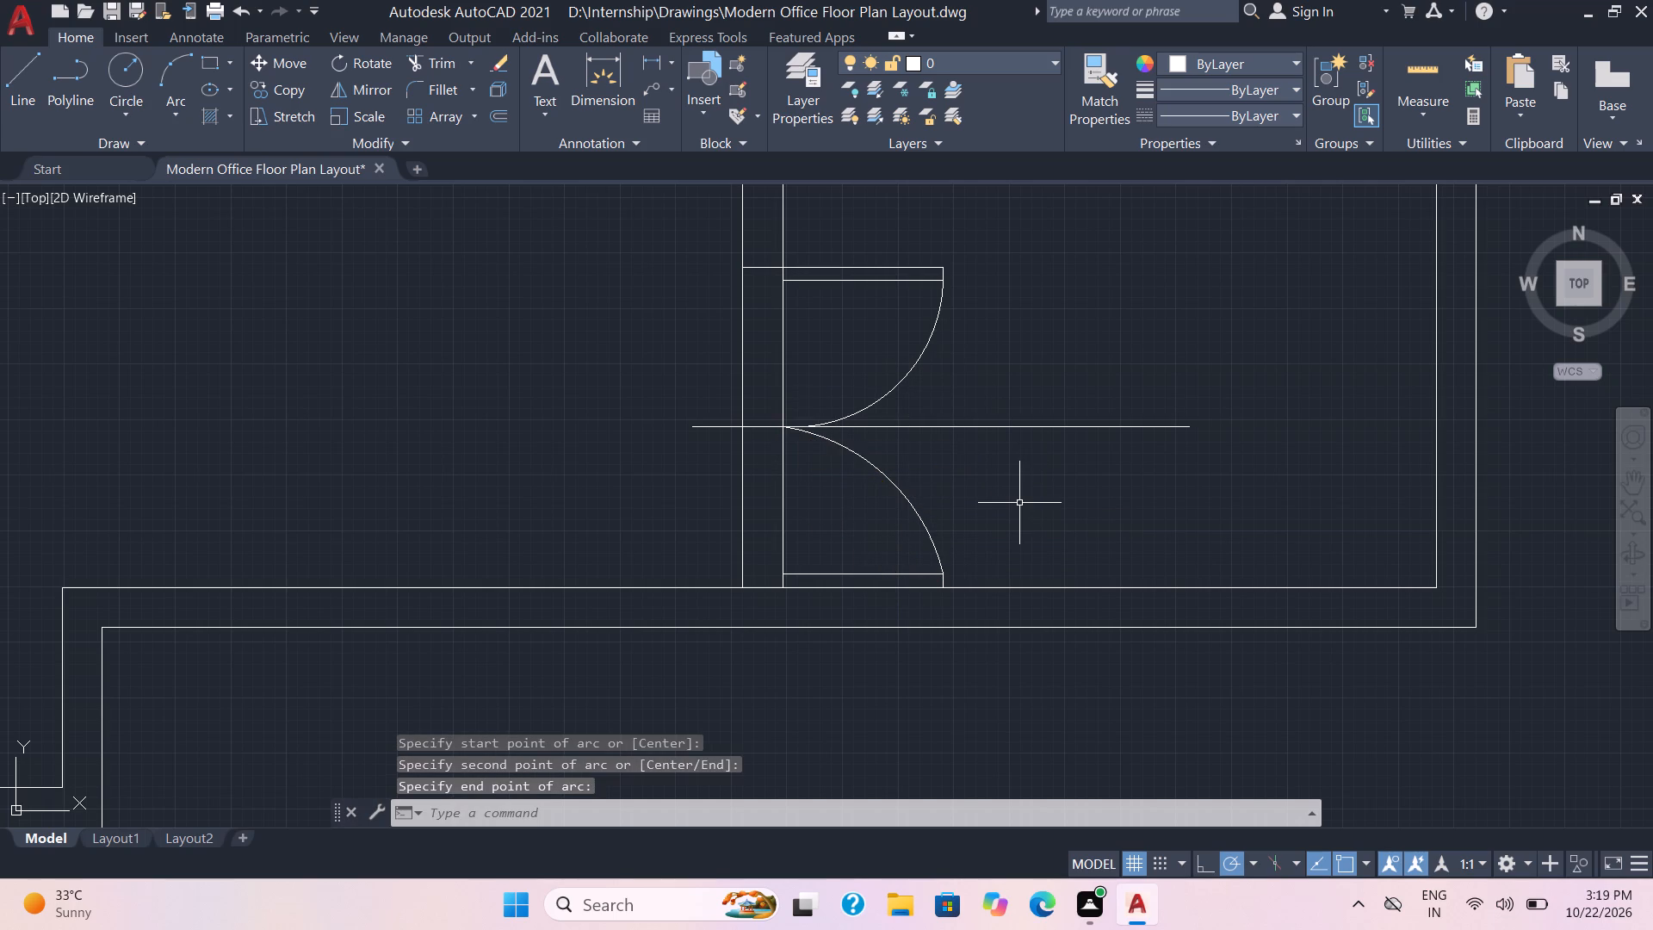
# Erase the horizontal construction line through the middle of the southeast room's double door.
pyautogui.scroll(-2, 1019, 504)
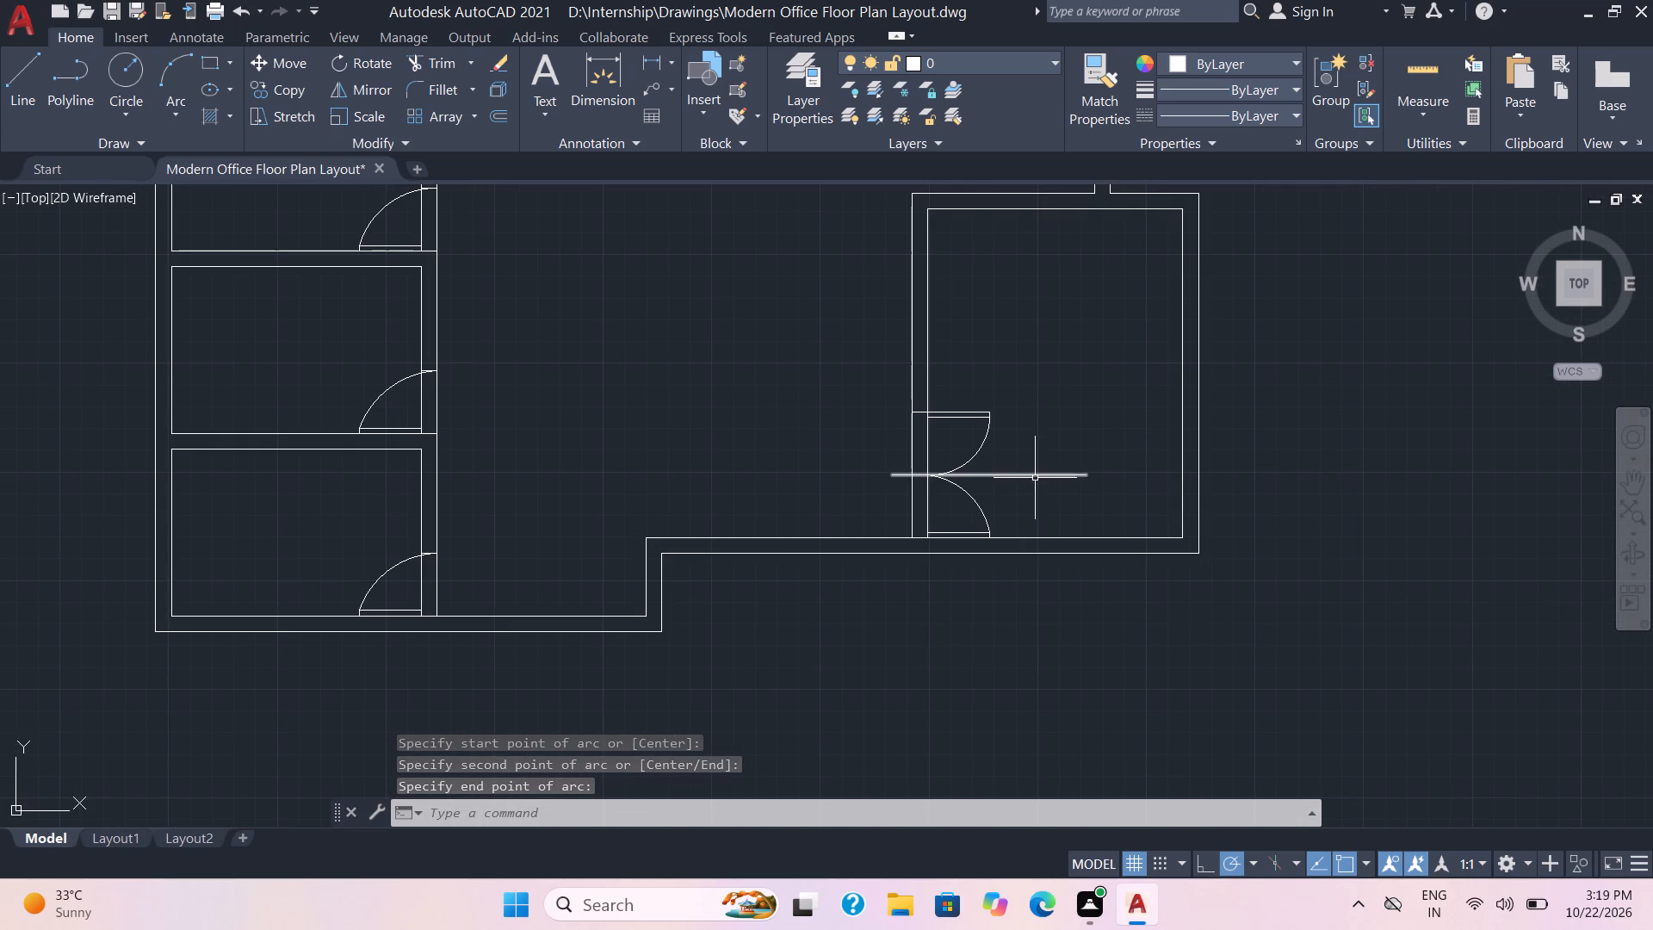
pyautogui.click(1037, 474)
pyautogui.press('Delete')
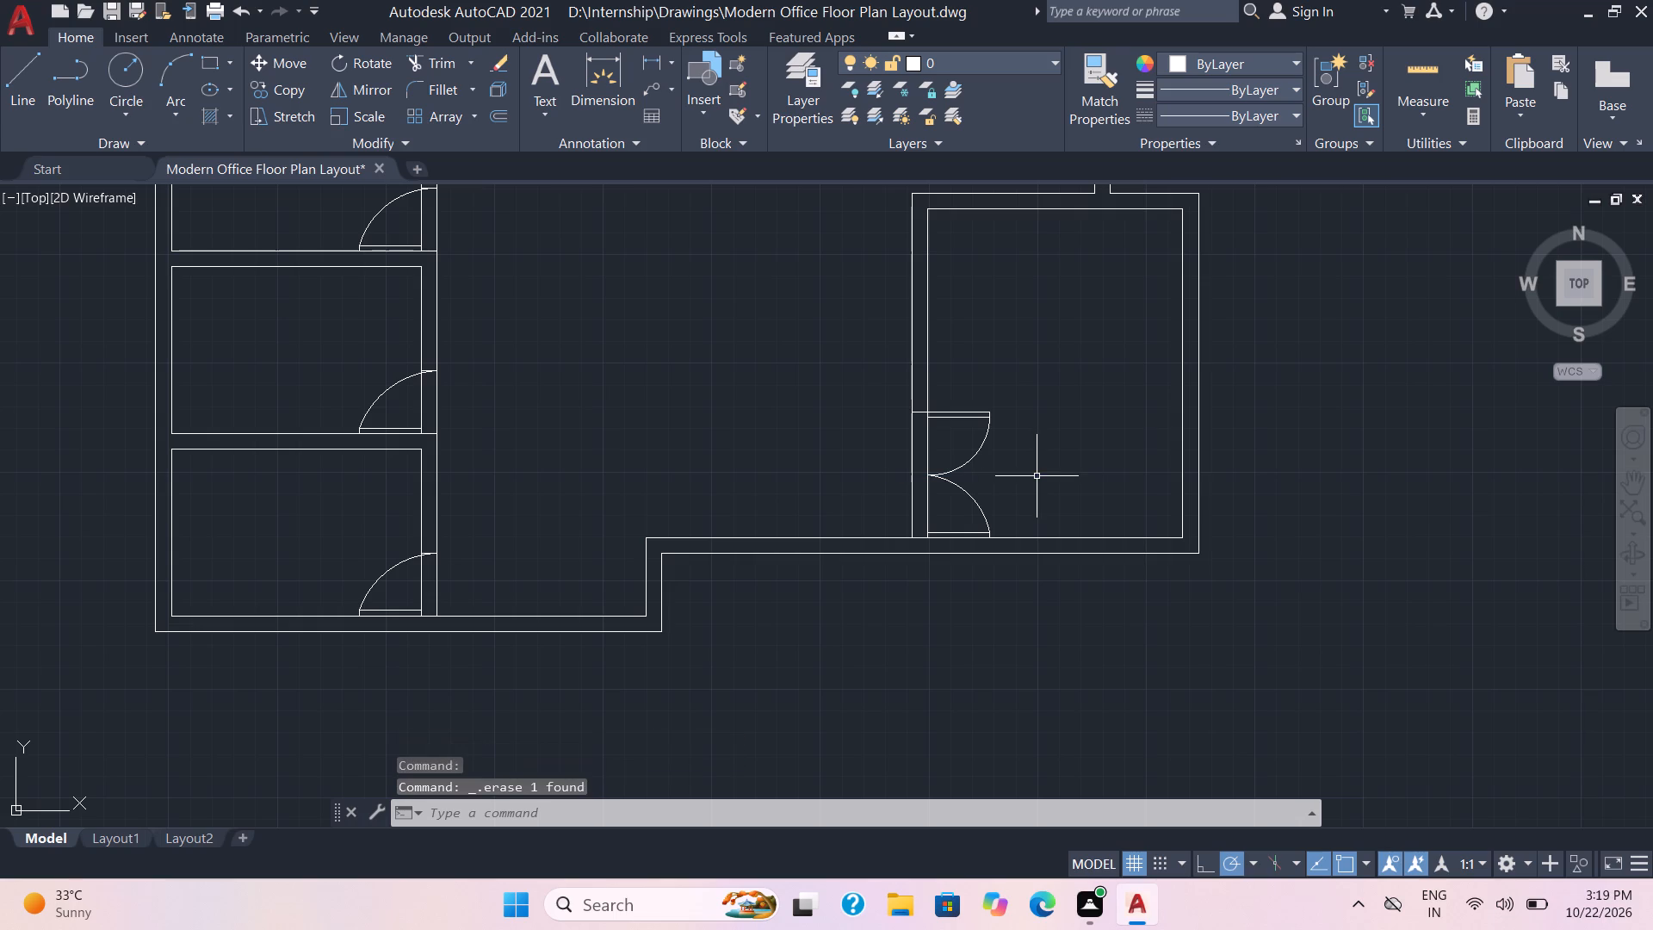
# Draw a rectangle 6' long and 9" wide in the empty area east of the floor plan.
pyautogui.scroll(-1, 1037, 475)
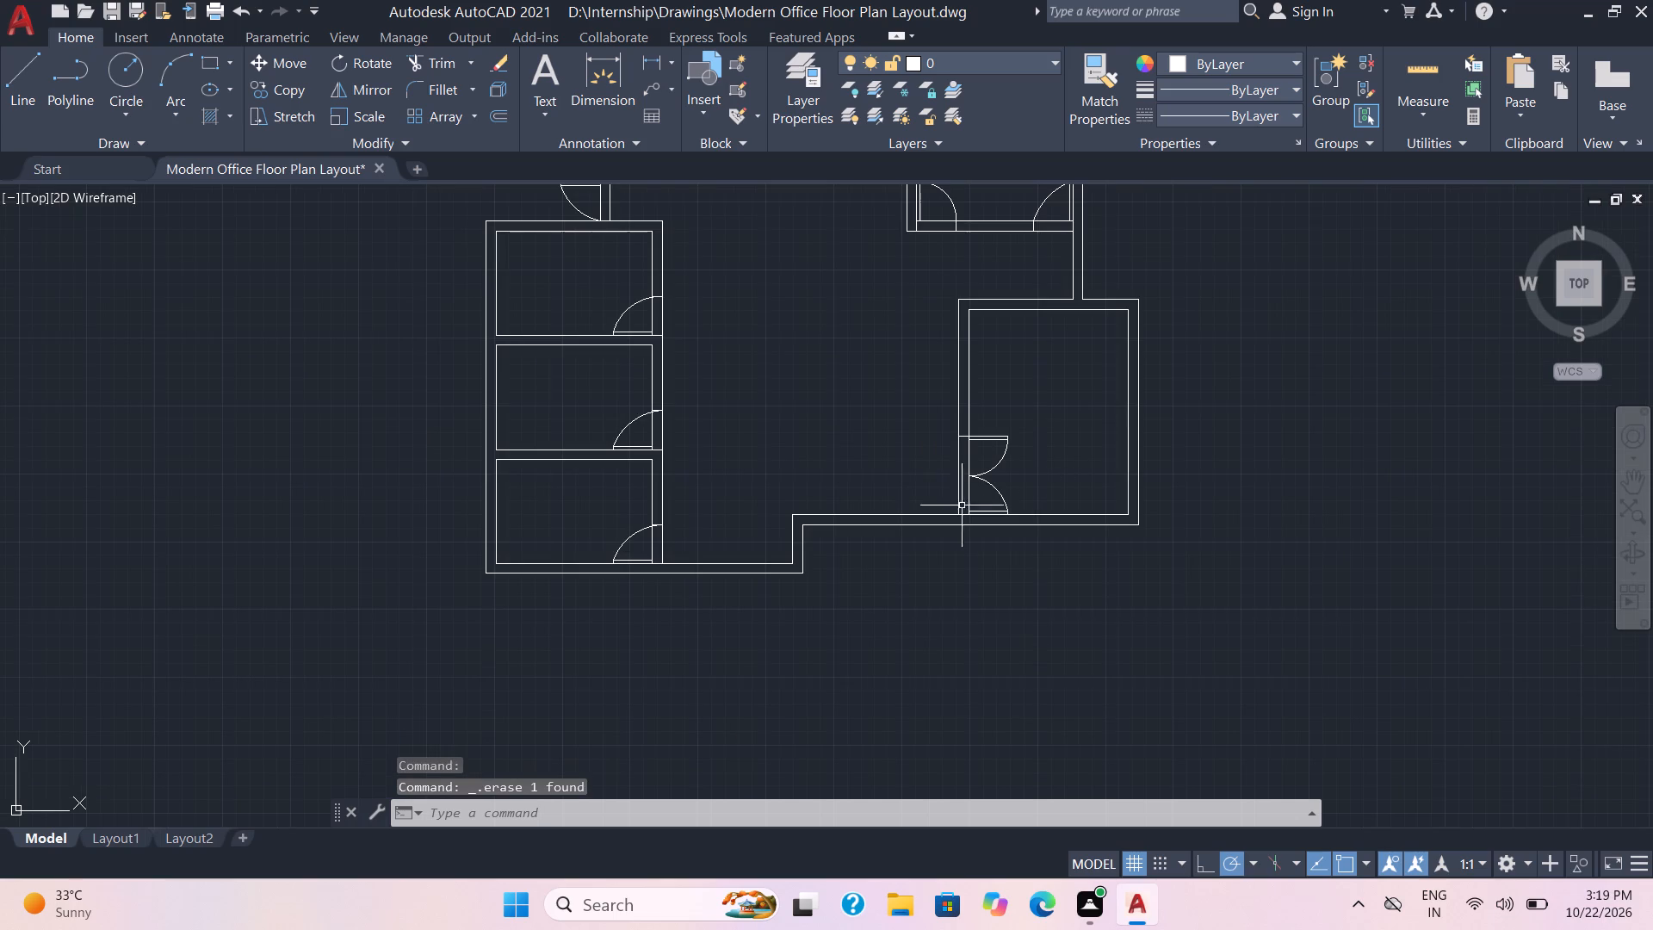
pyautogui.scroll(-1, 807, 439)
pyautogui.moveTo(812, 408); pyautogui.dragTo(789, 493, button='middle')
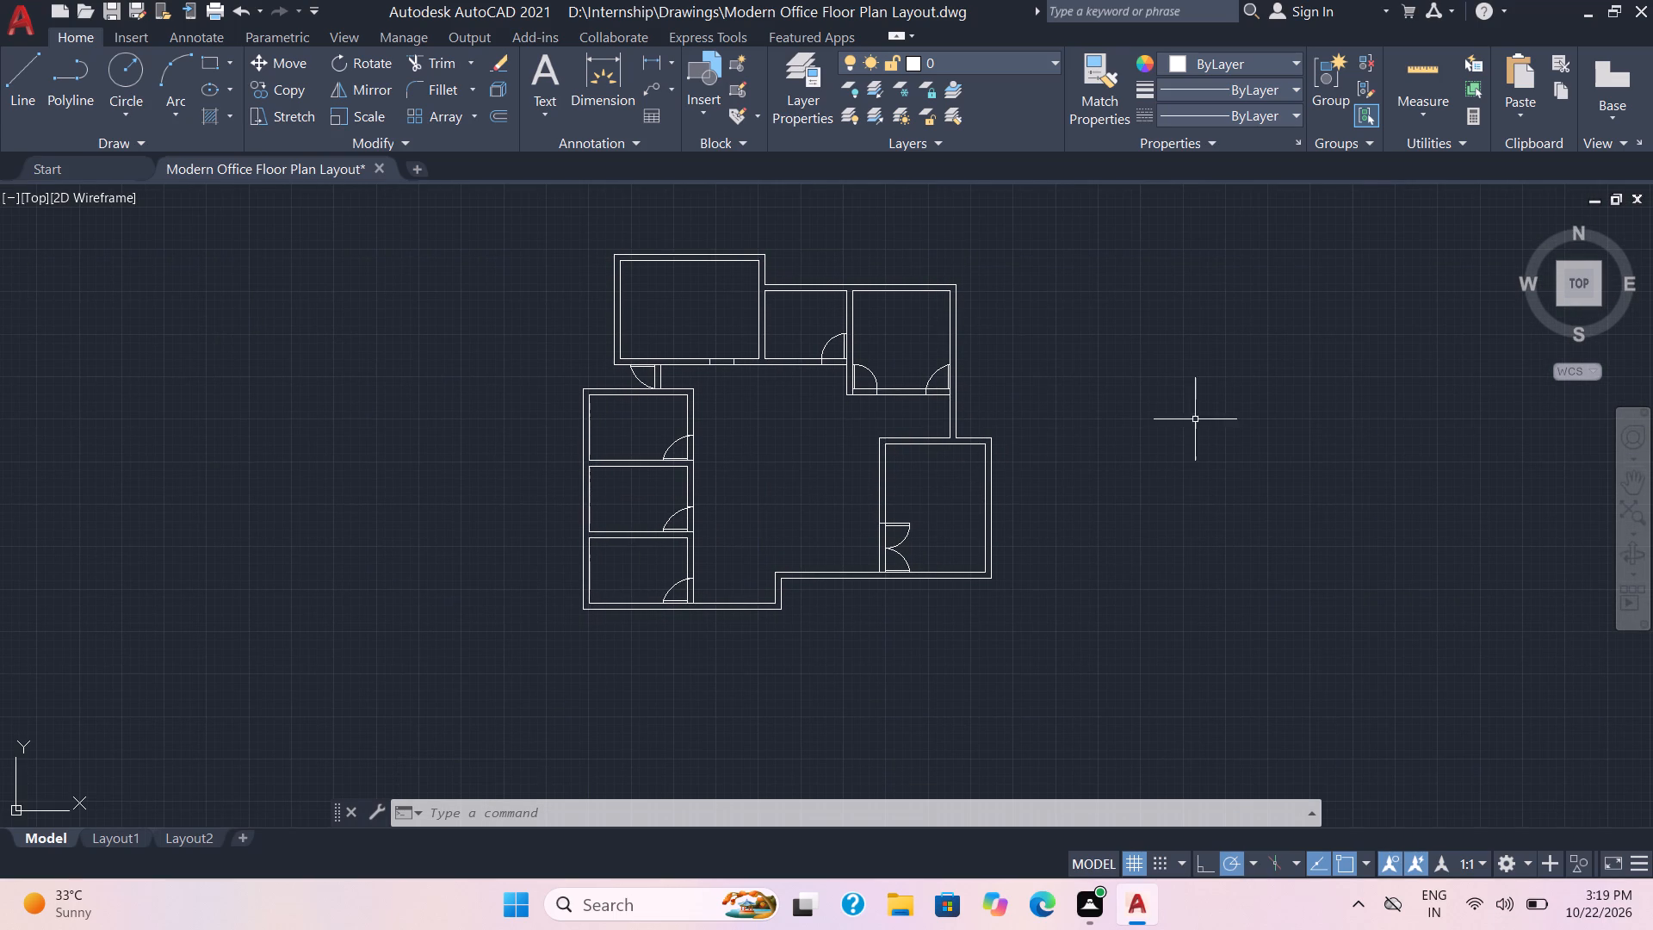
pyautogui.click(206, 65)
pyautogui.click(1063, 351)
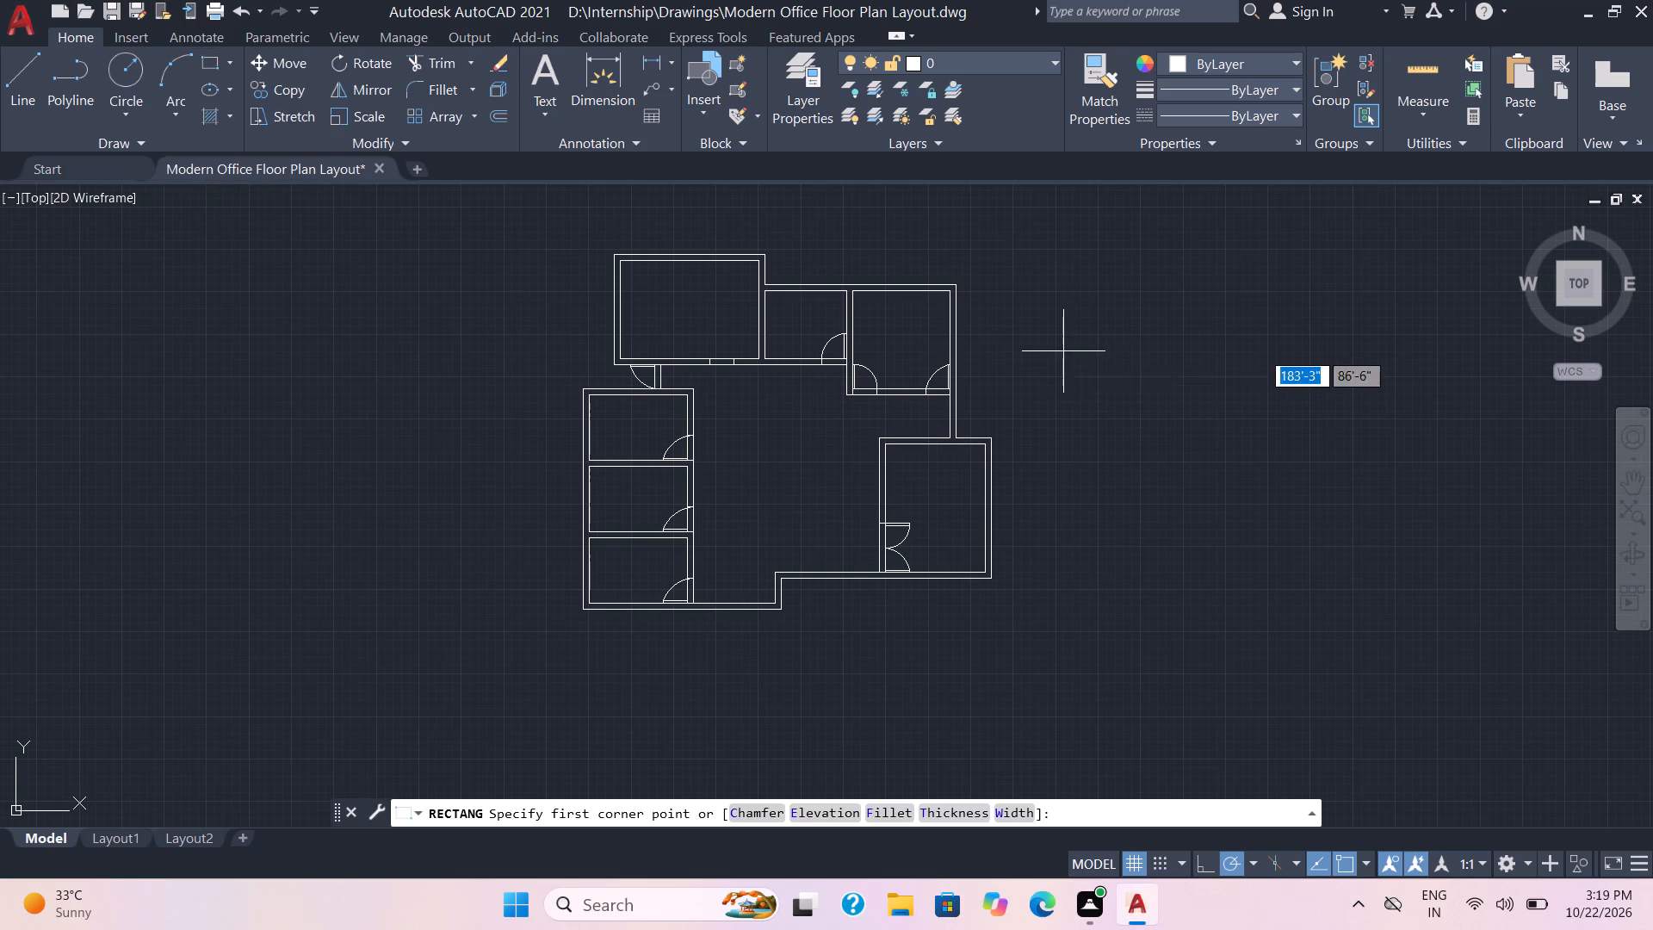
pyautogui.press('d')
pyautogui.press('Return')
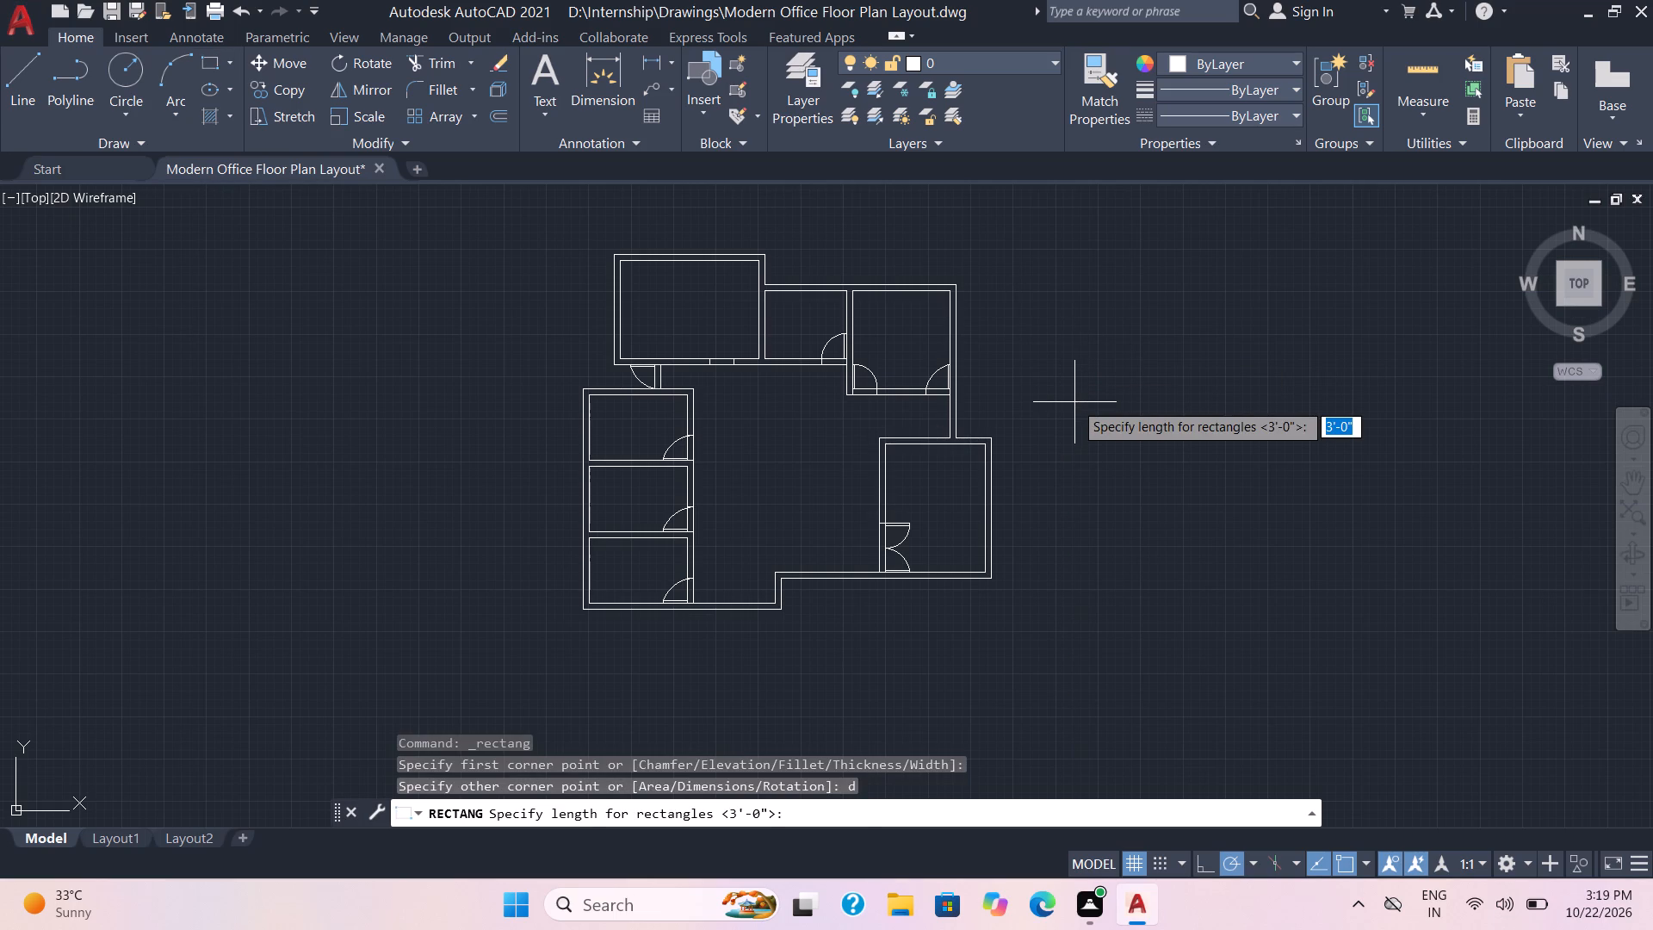
pyautogui.write("6'")
pyautogui.press('Return')
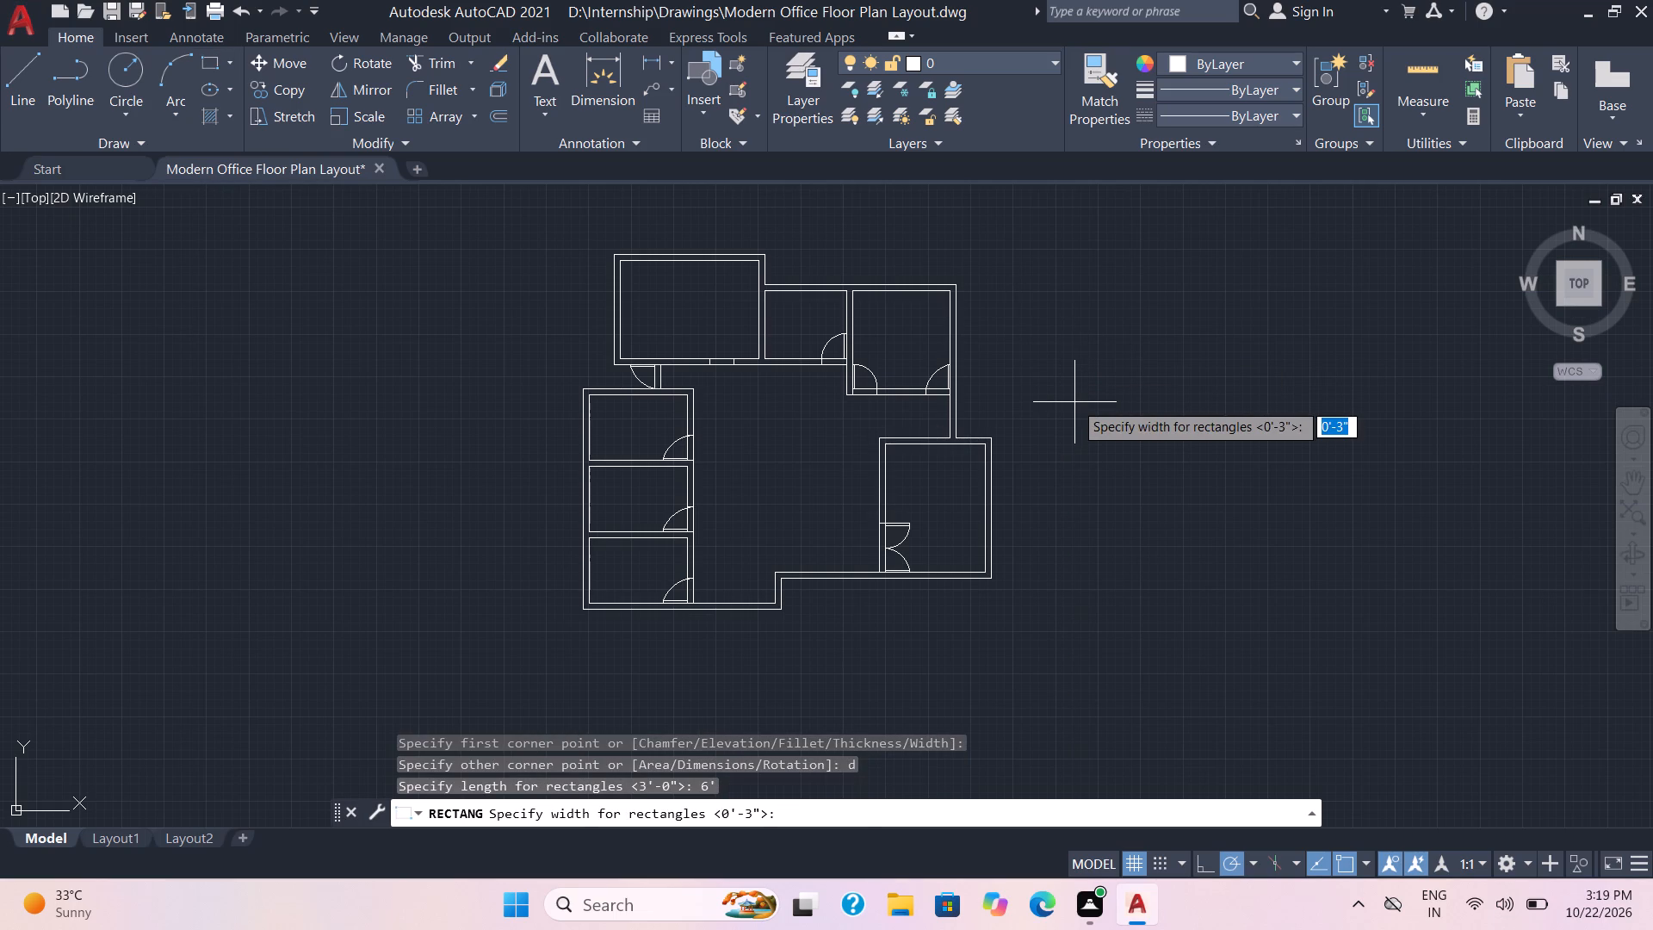
pyautogui.press('9')
pyautogui.press('Return')
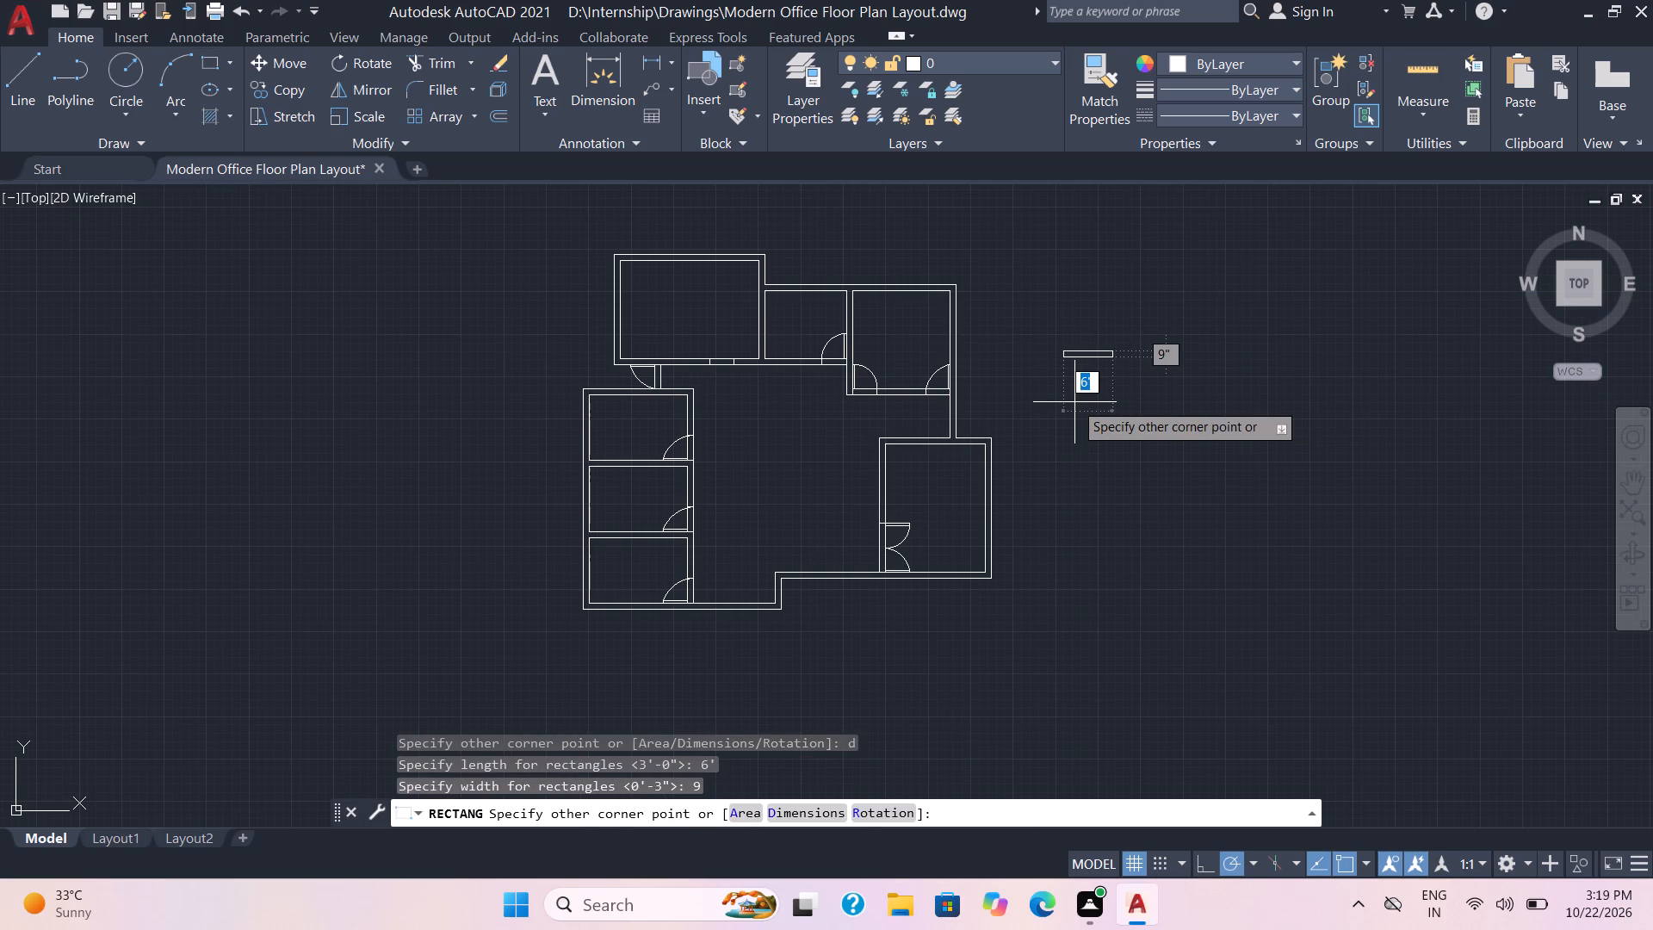
pyautogui.click(1124, 408)
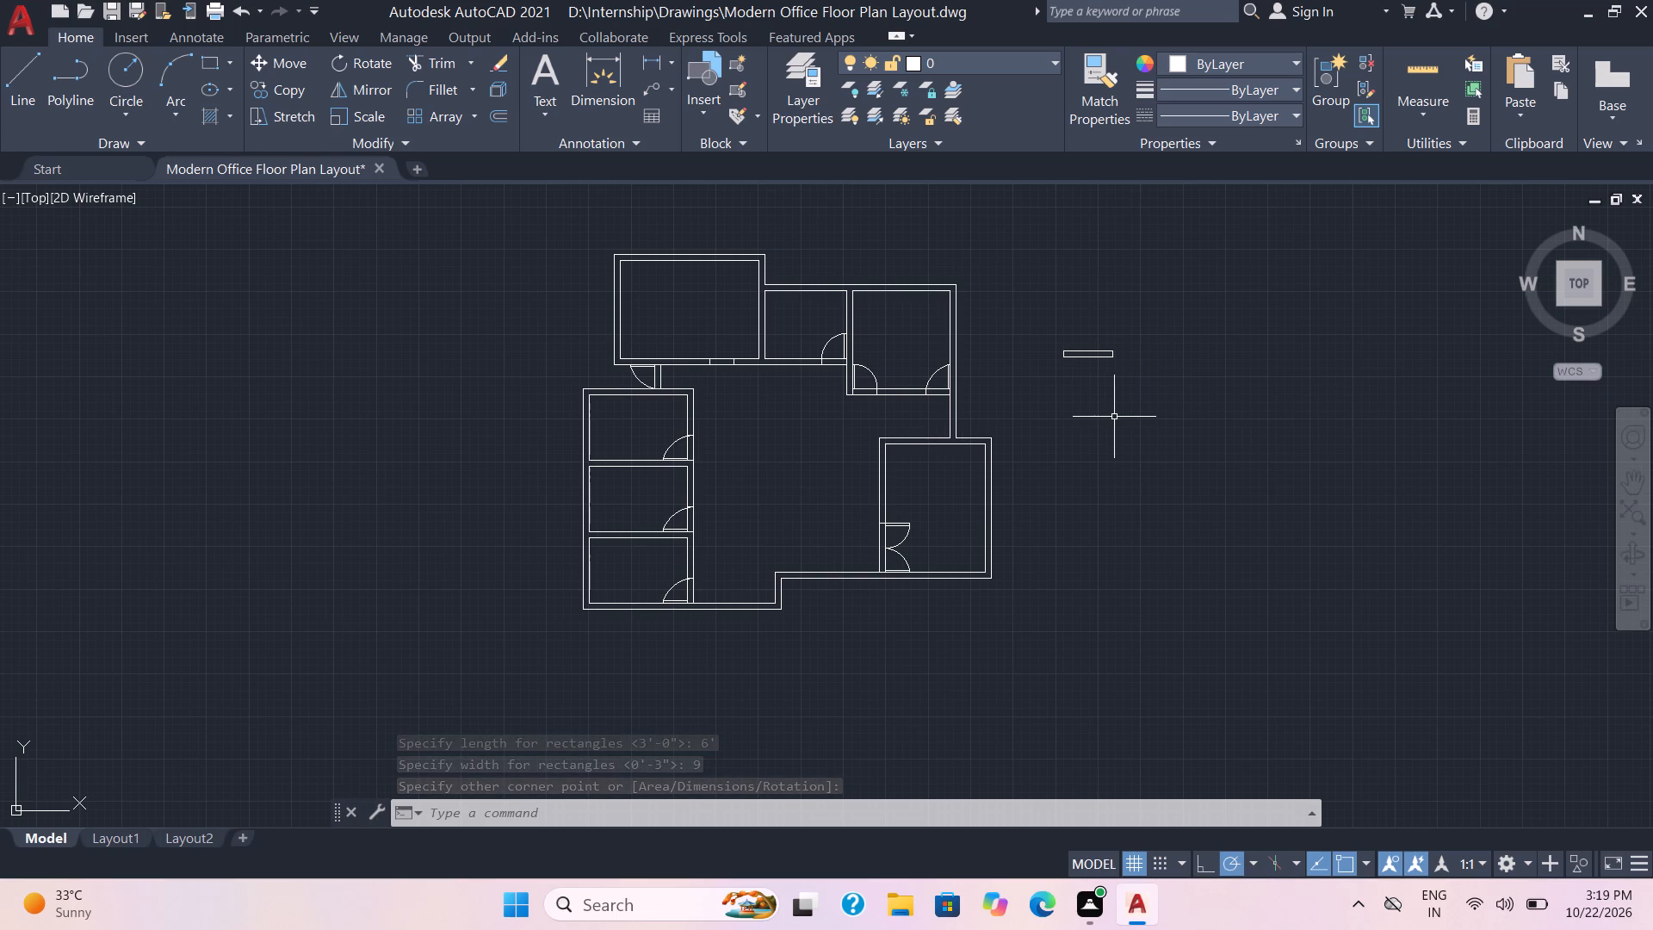
# Draw a horizontal line about 8'-4" long through the mid-height of the 6' window rectangle, extending past both ends.
pyautogui.scroll(1, 1114, 417)
pyautogui.moveTo(1114, 417); pyautogui.dragTo(1083, 567, button='middle')
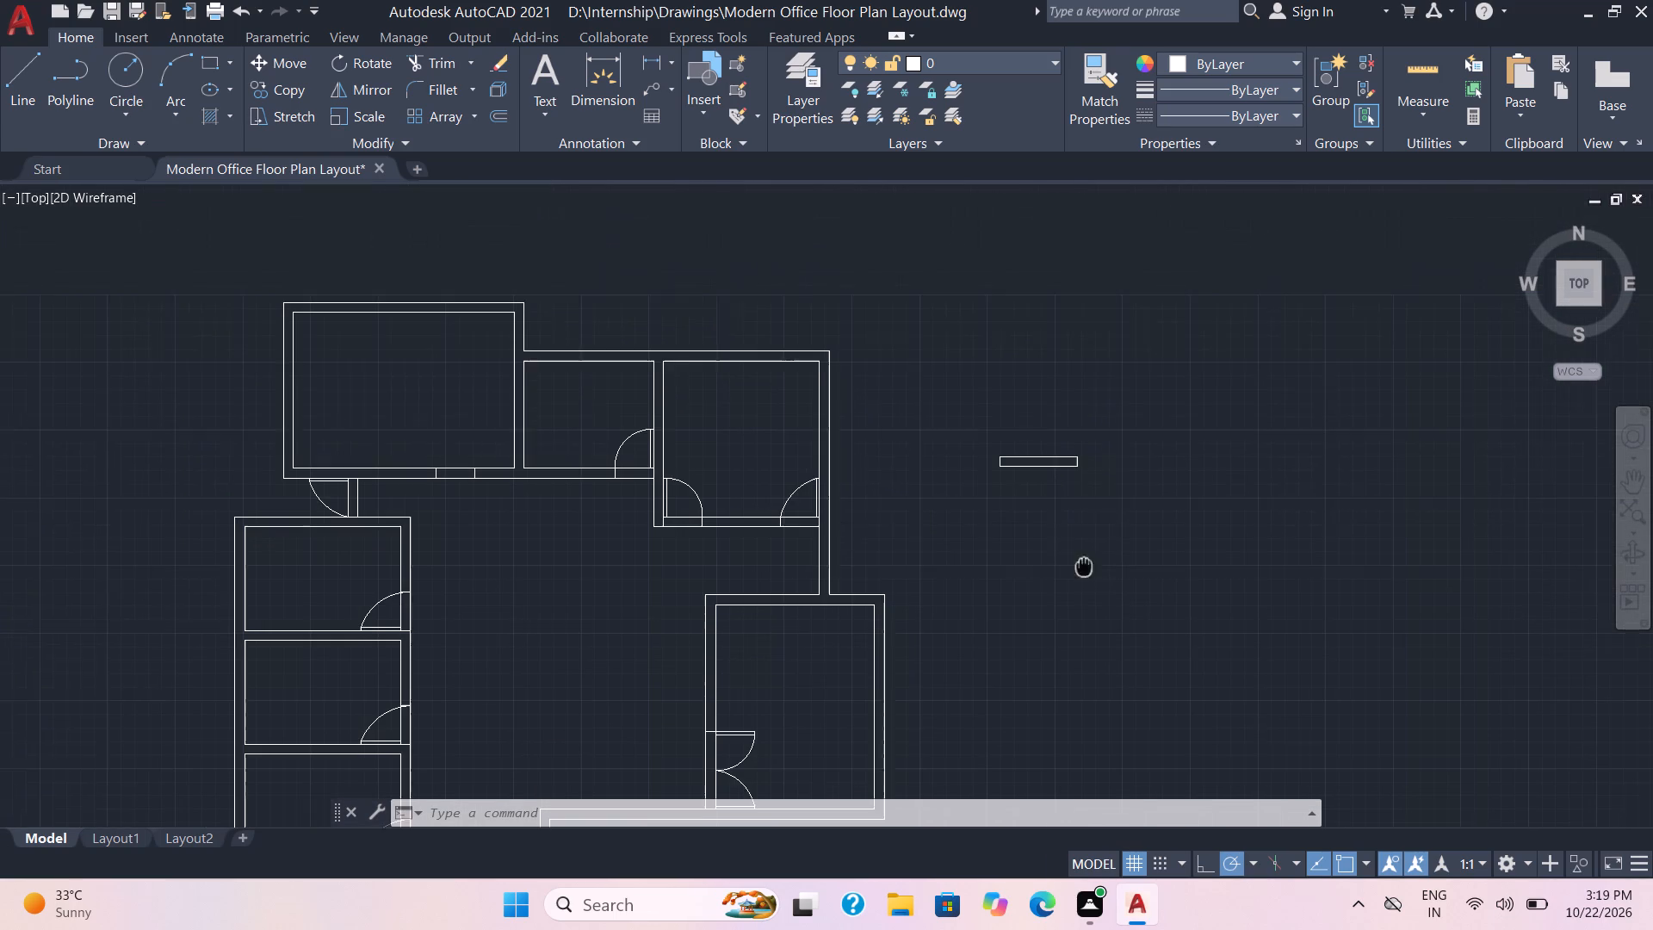
pyautogui.moveTo(1083, 567); pyautogui.dragTo(1083, 568, button='middle')
pyautogui.scroll(1, 1083, 536)
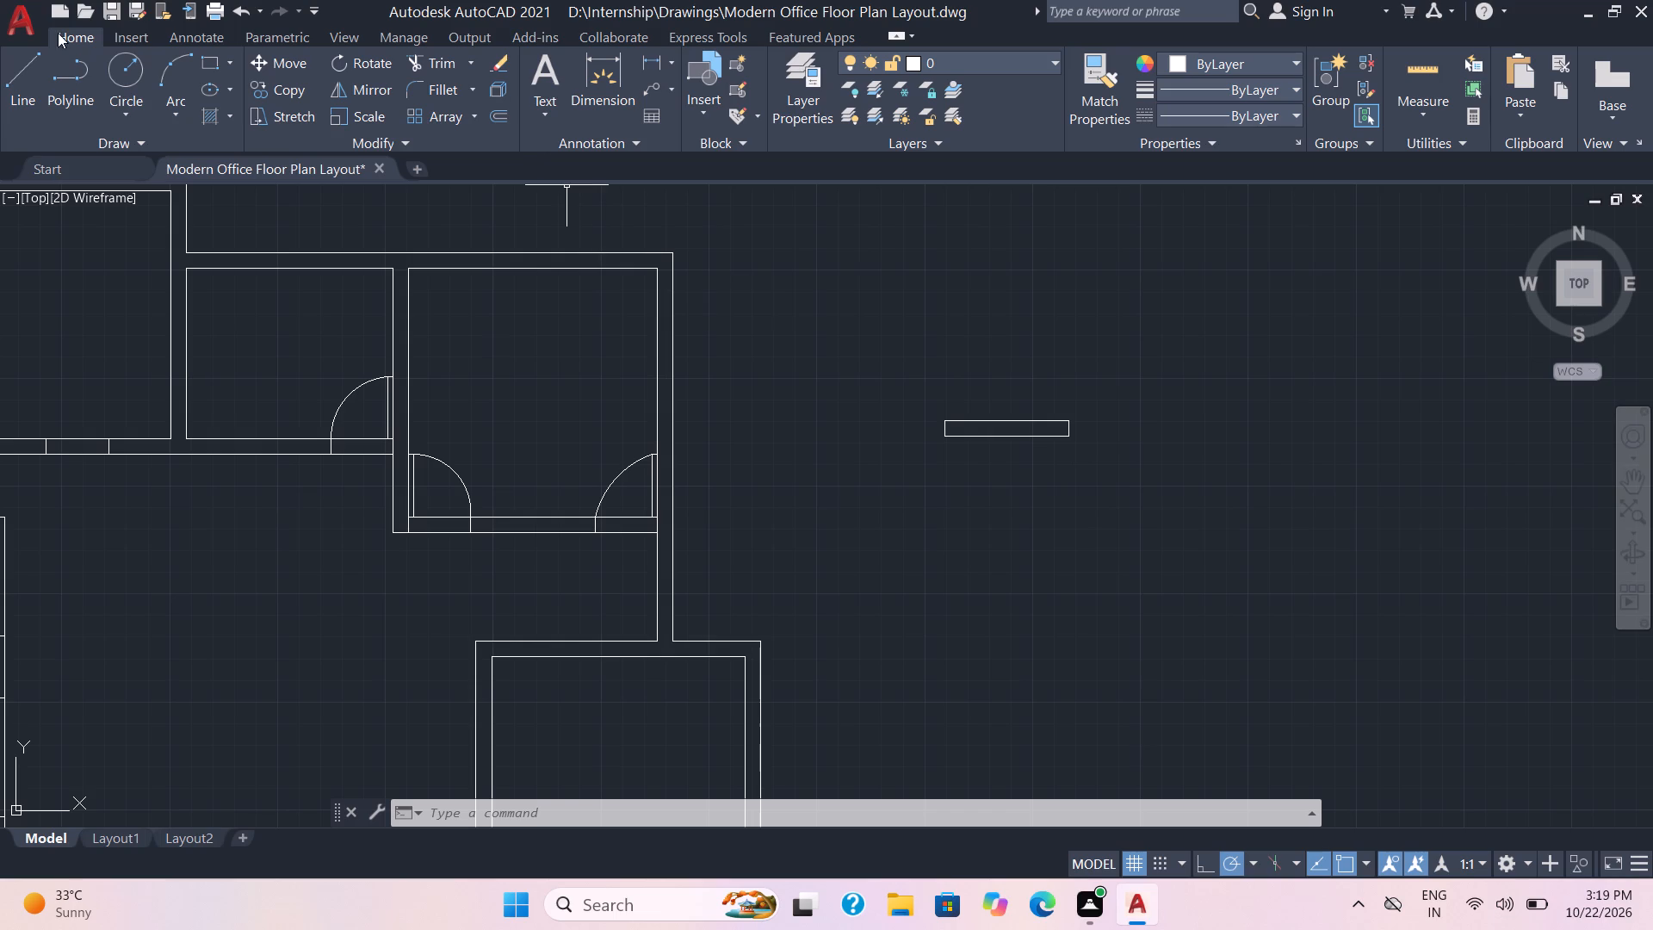
pyautogui.click(29, 75)
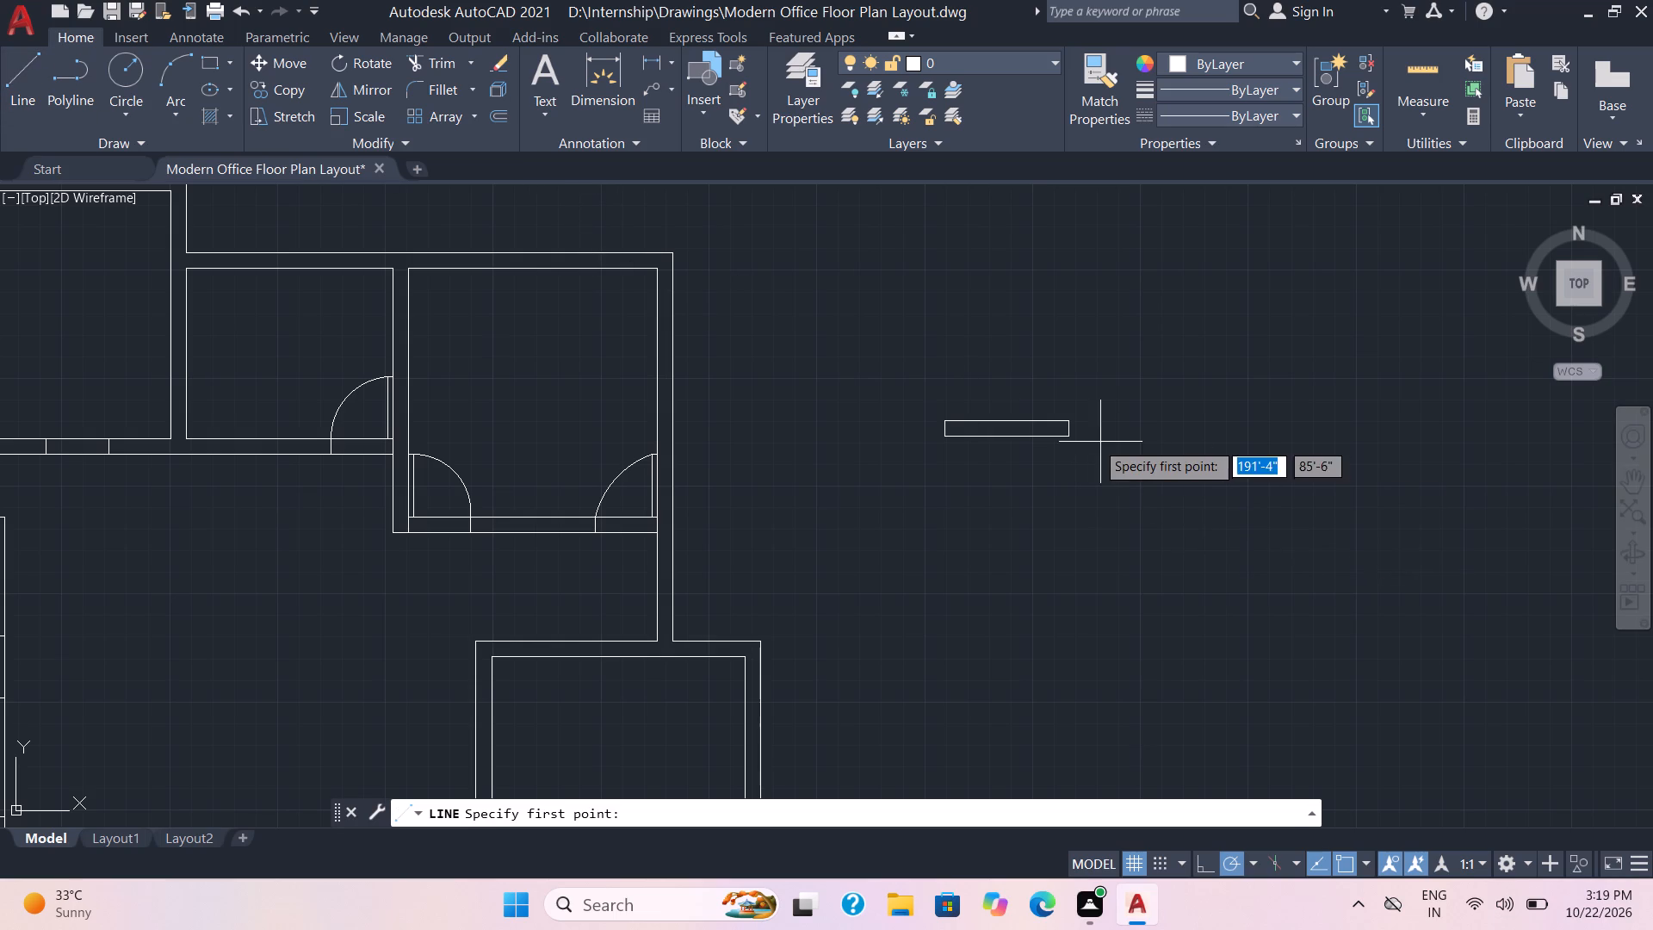
pyautogui.scroll(2, 1092, 449)
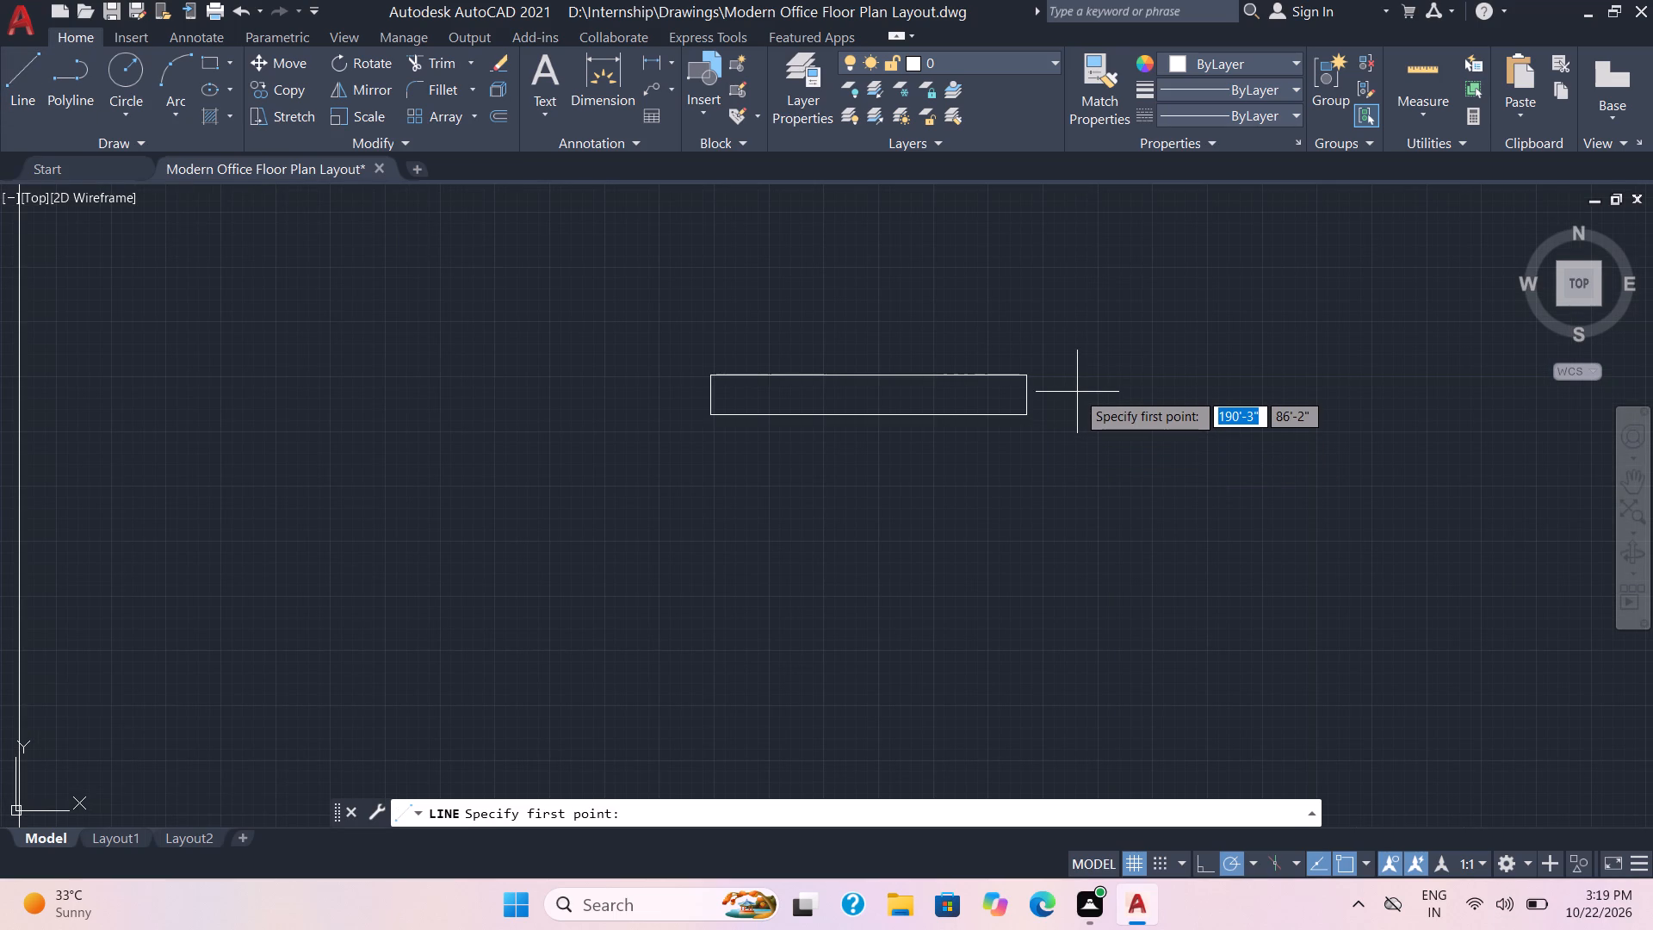
pyautogui.click(1076, 396)
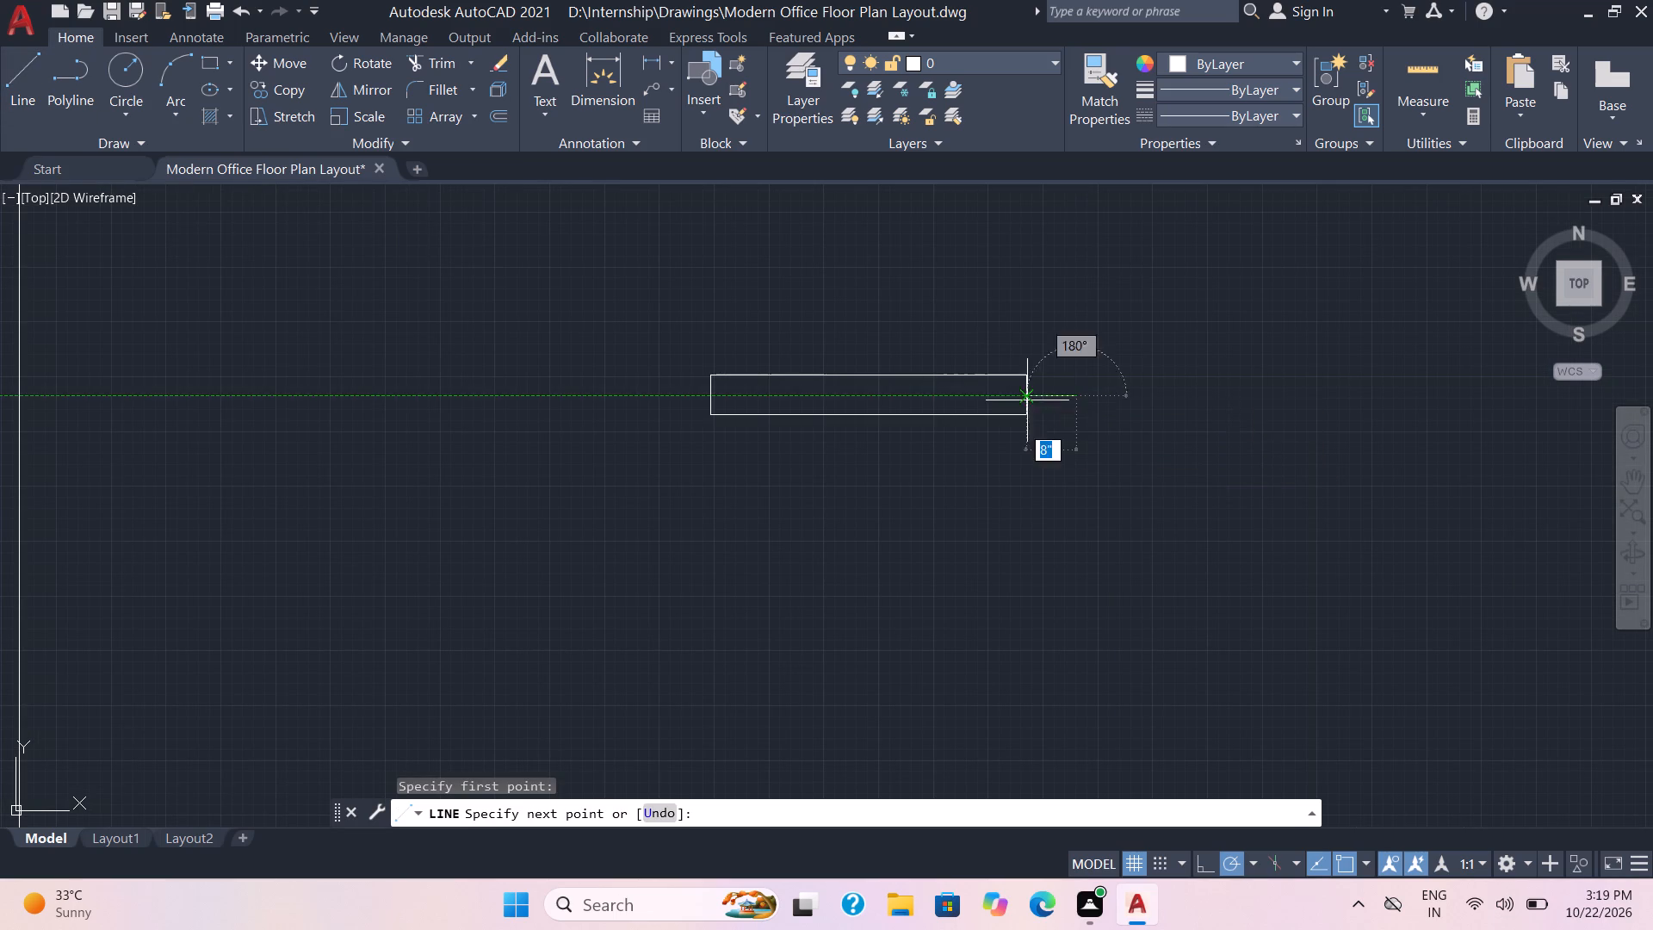
pyautogui.click(639, 394)
pyautogui.press('Escape')
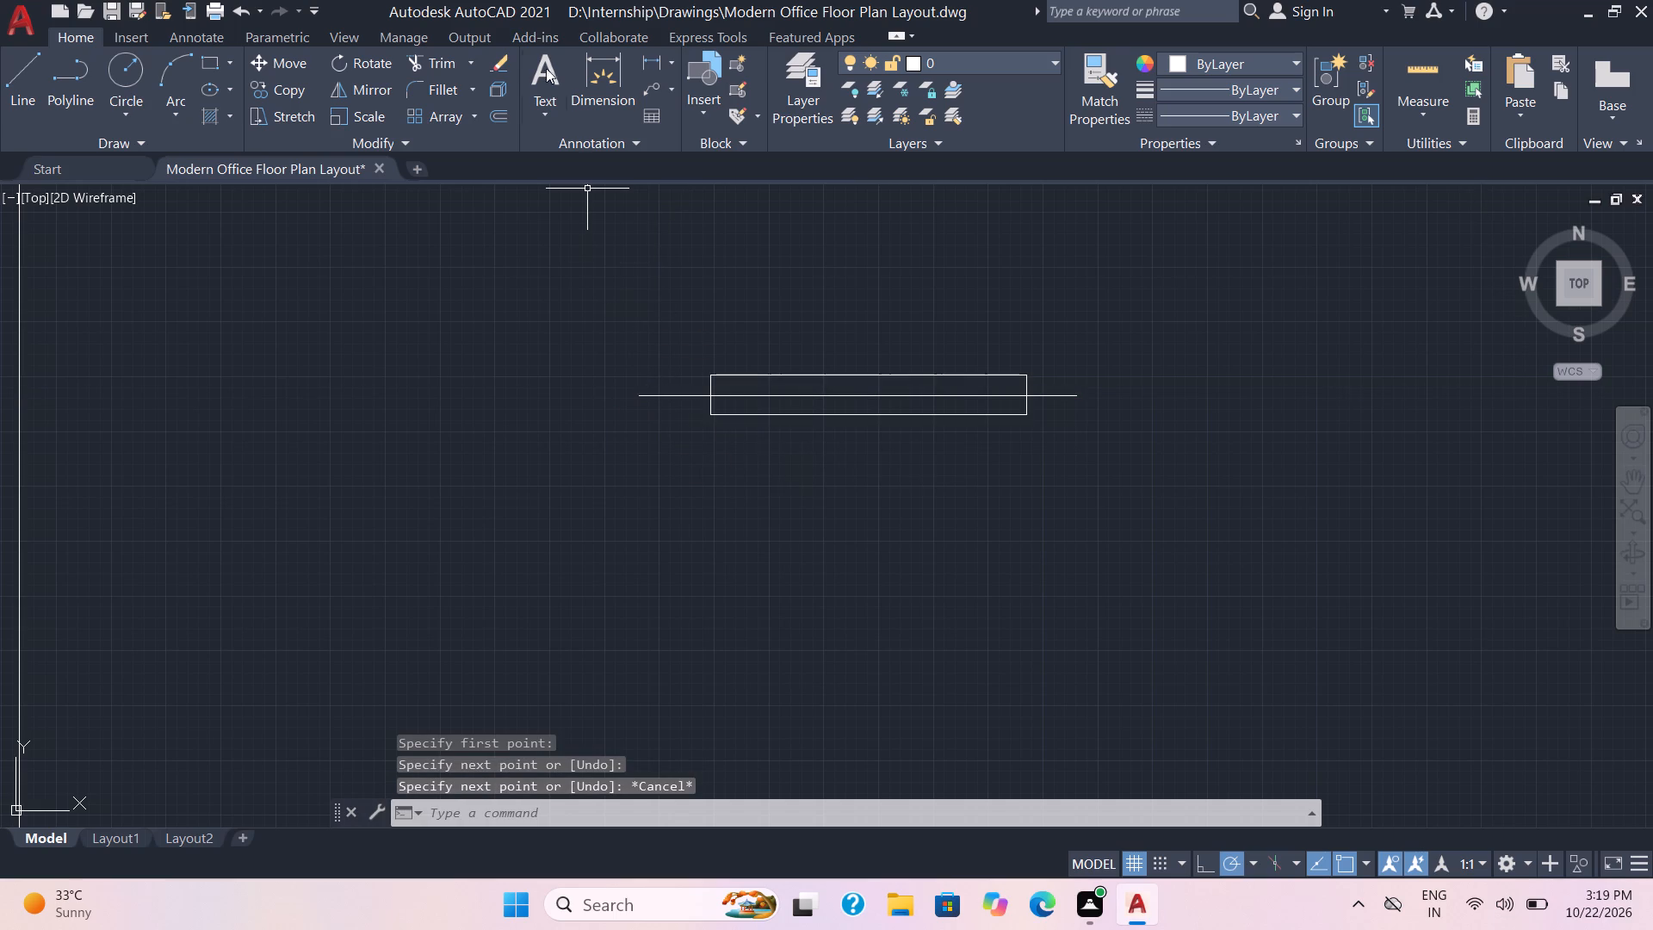
# Trim the centre line's two overhanging ends back to the window rectangle's short sides.
pyautogui.click(428, 65)
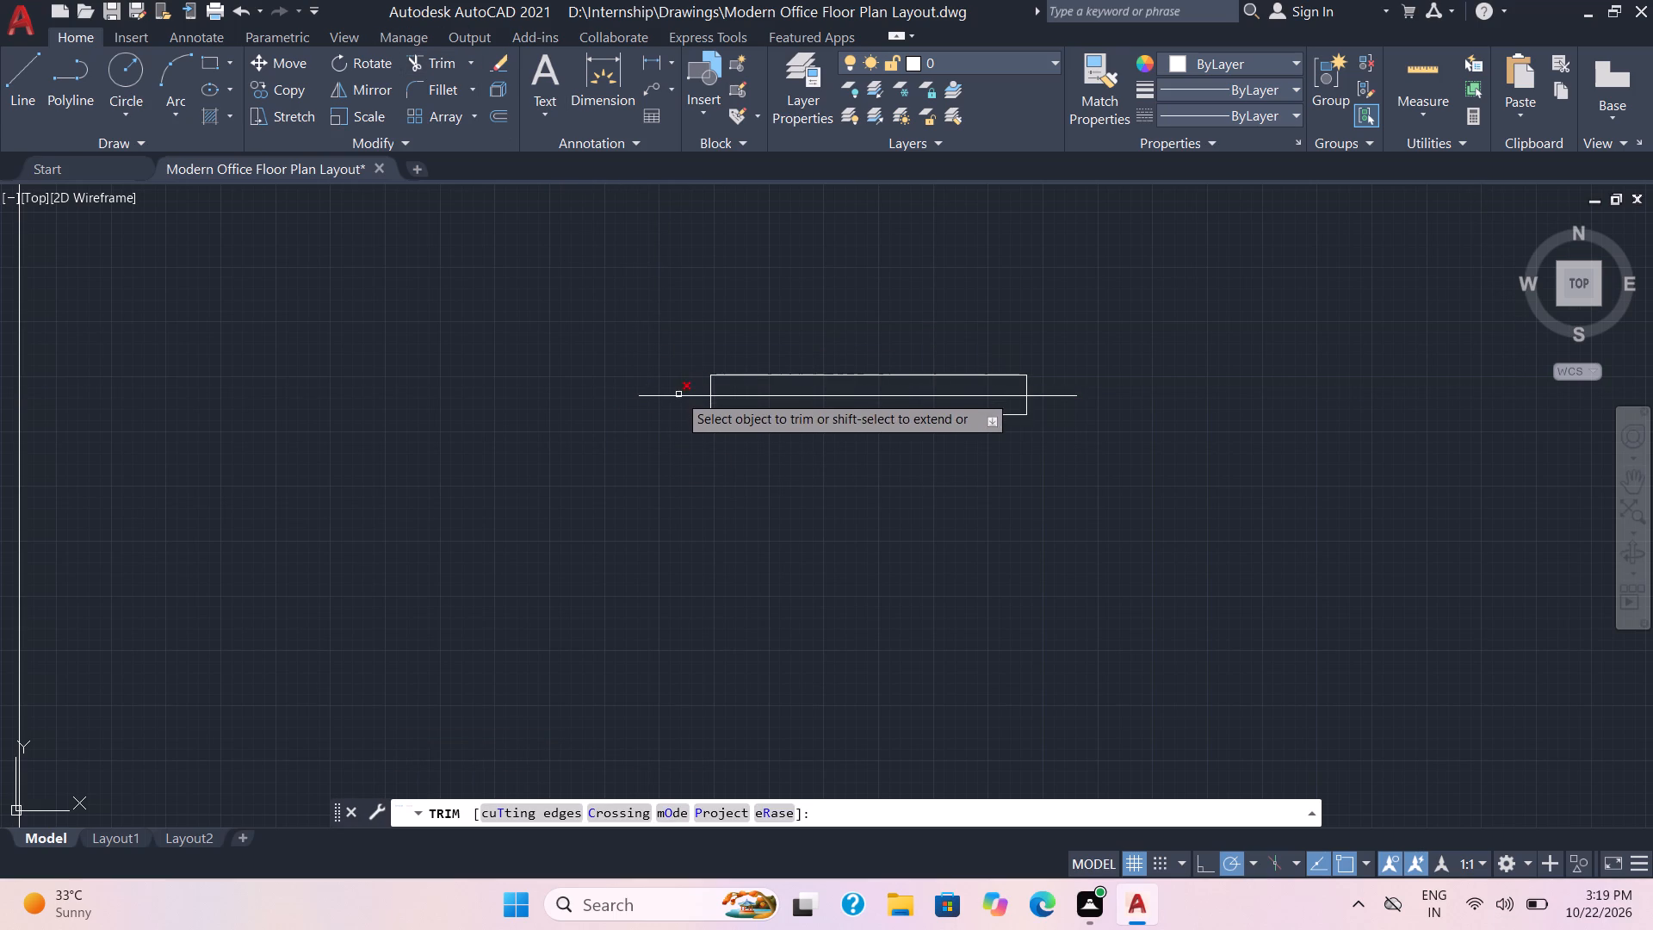
pyautogui.click(678, 396)
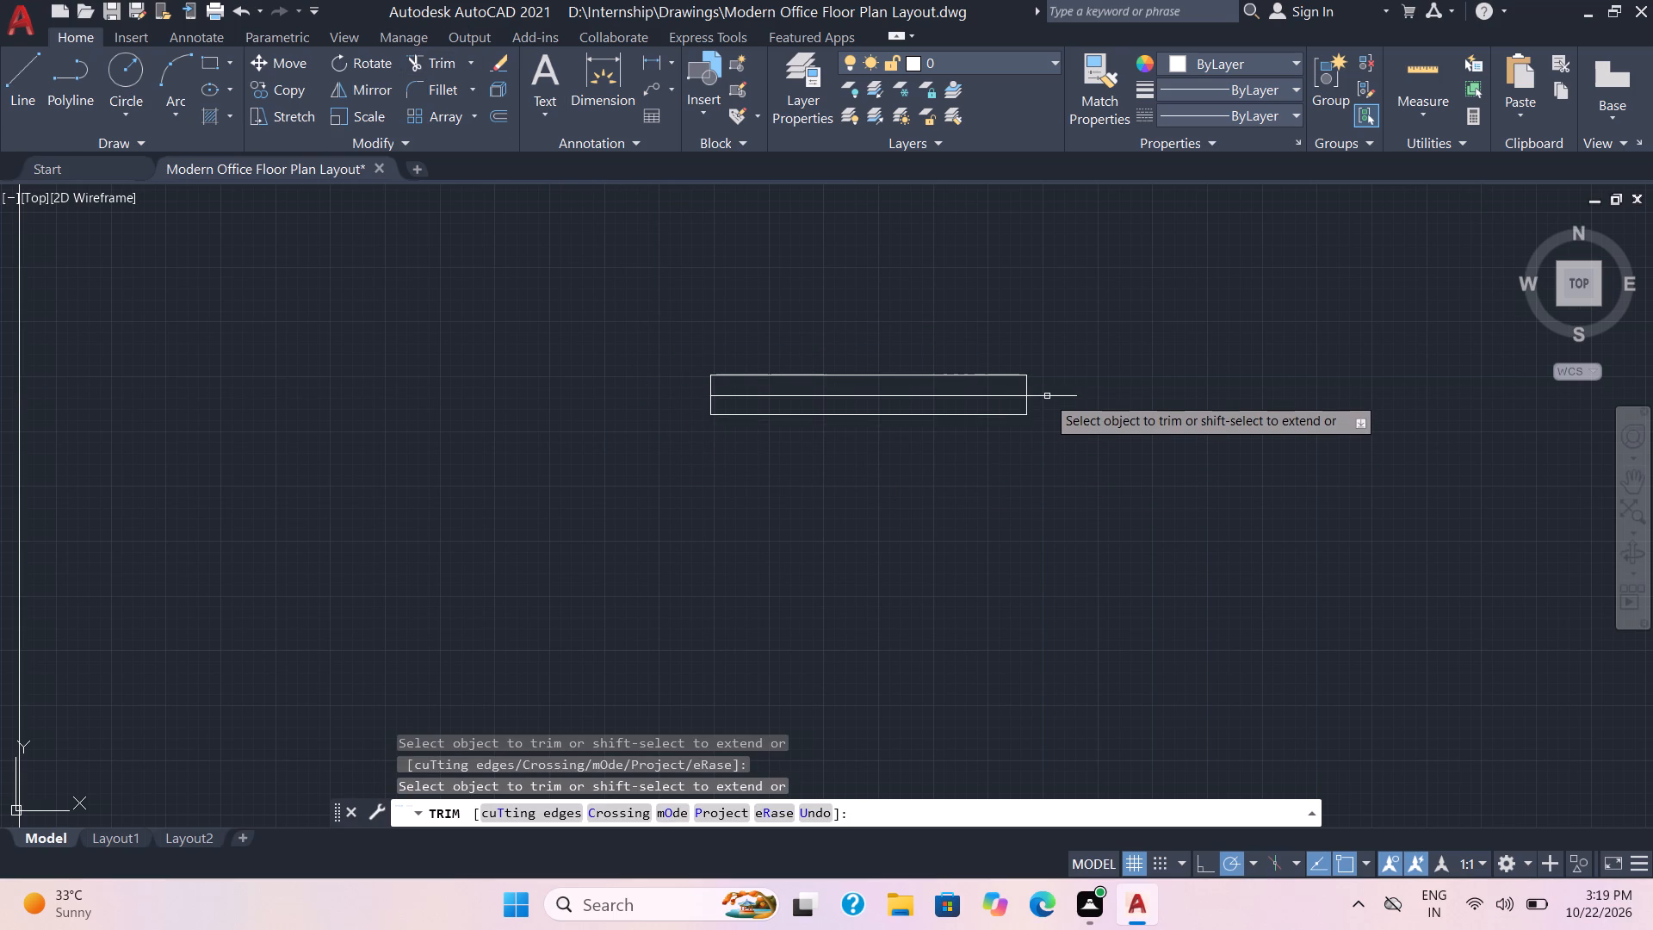
pyautogui.click(1047, 396)
pyautogui.press('Escape')
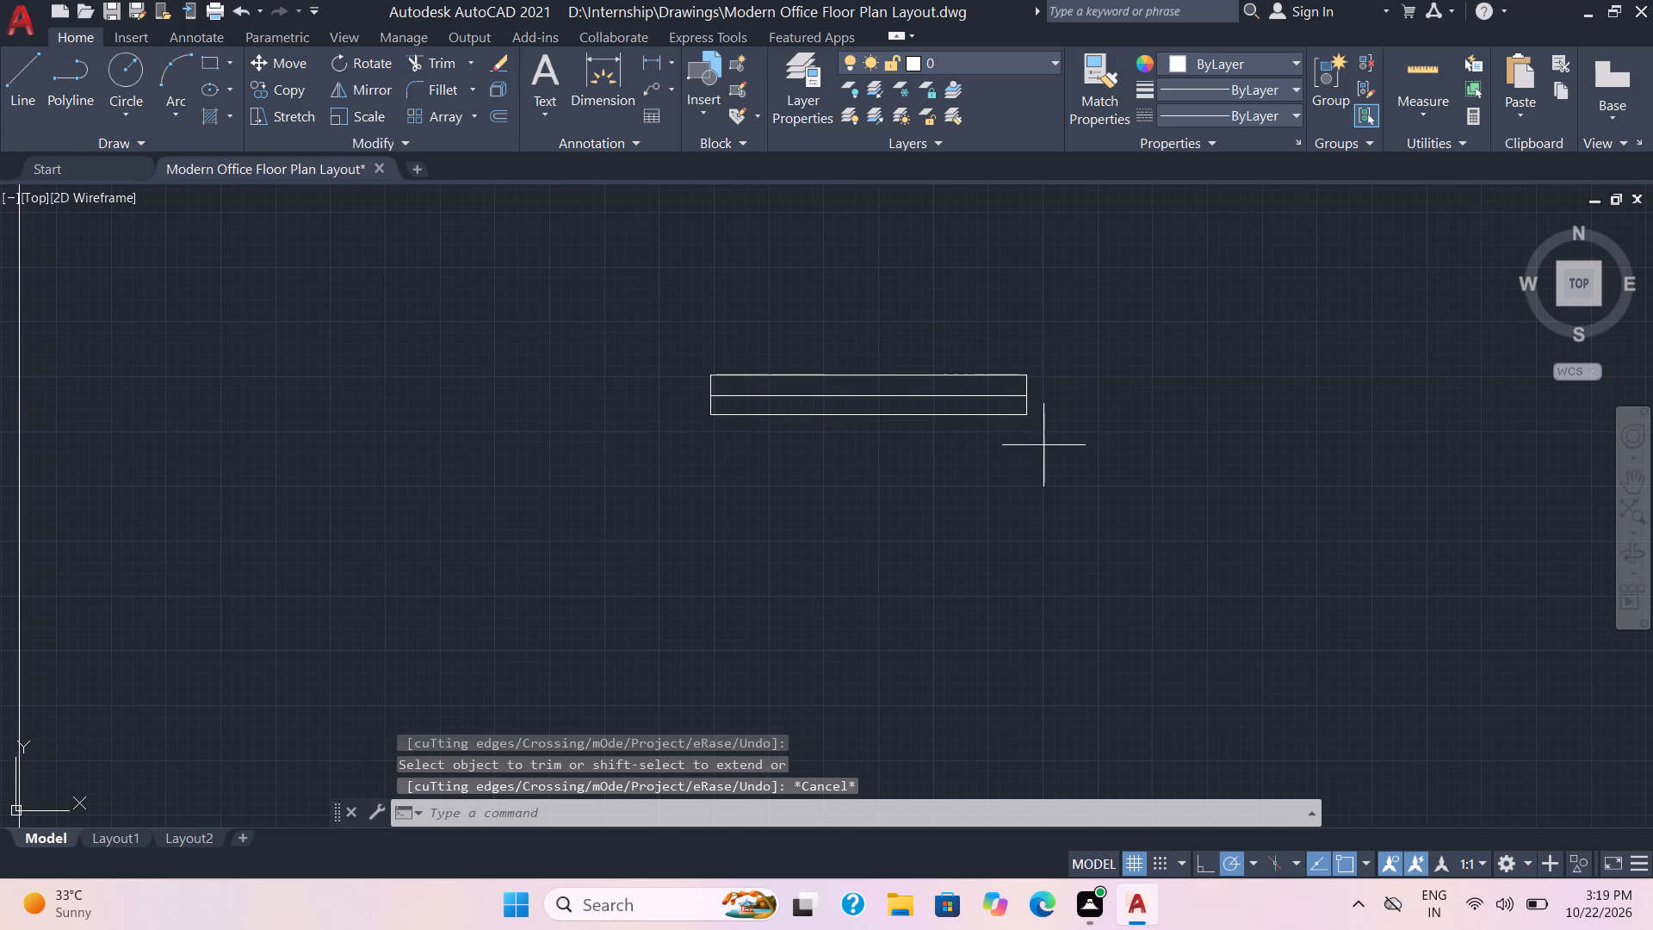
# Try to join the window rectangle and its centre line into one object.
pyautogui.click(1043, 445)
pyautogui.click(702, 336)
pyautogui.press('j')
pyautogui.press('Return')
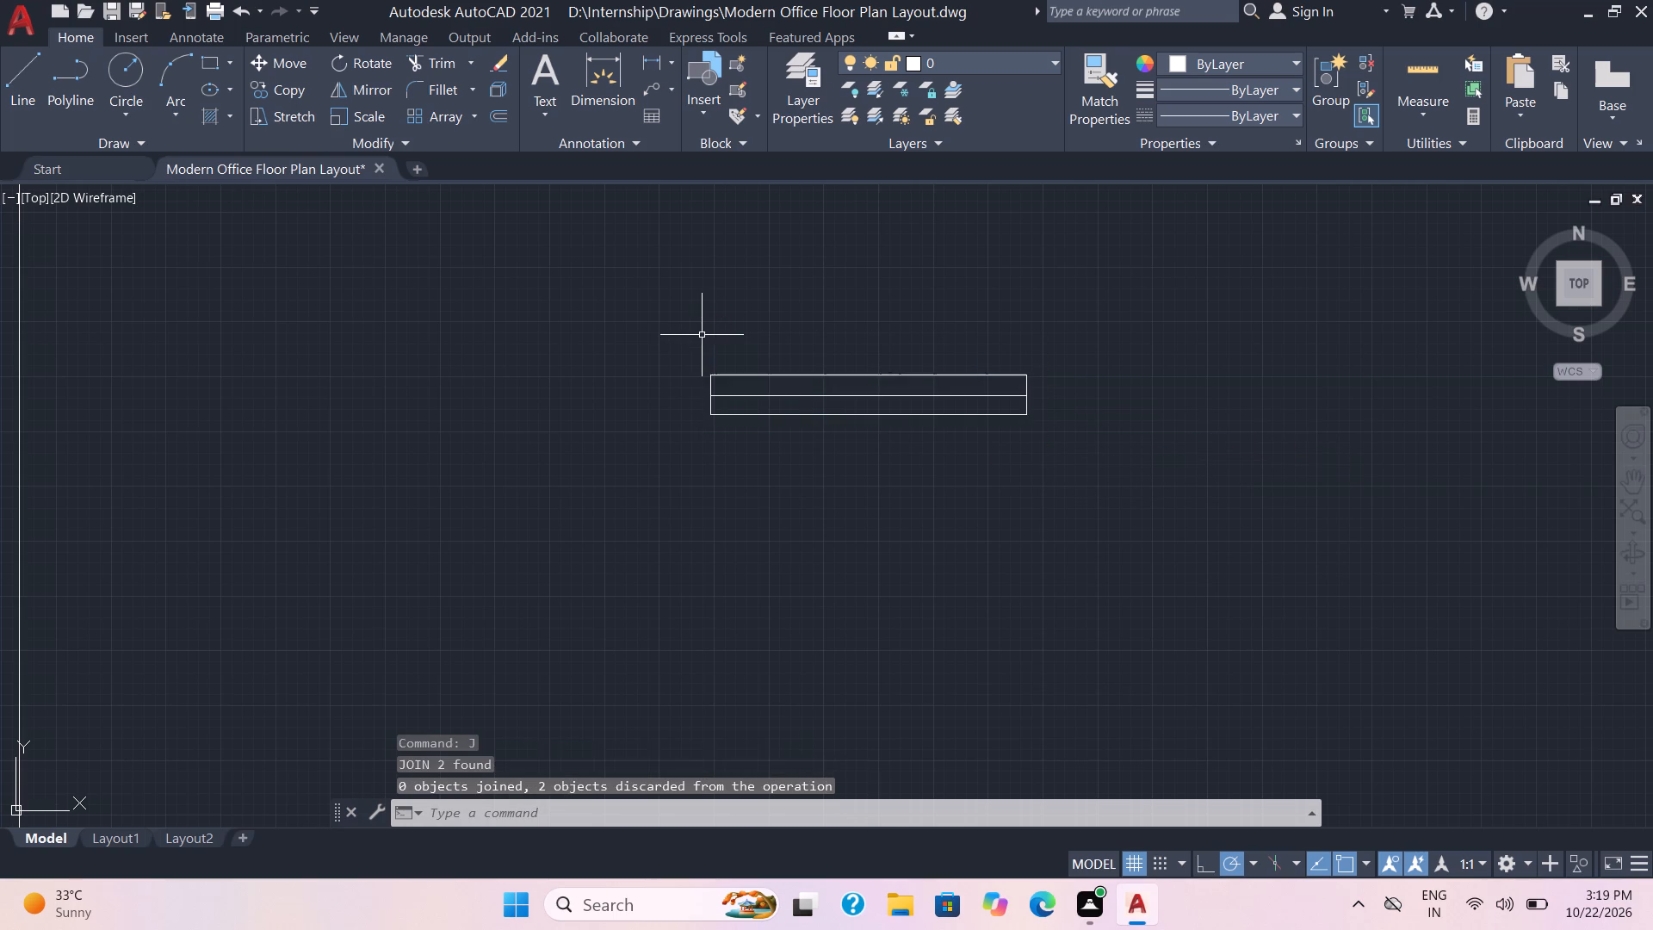
# Copy the 6' window symbol by its east end midpoint into the north wall of the small room between the northwest and northeast rooms.
pyautogui.click(1054, 465)
pyautogui.click(1012, 354)
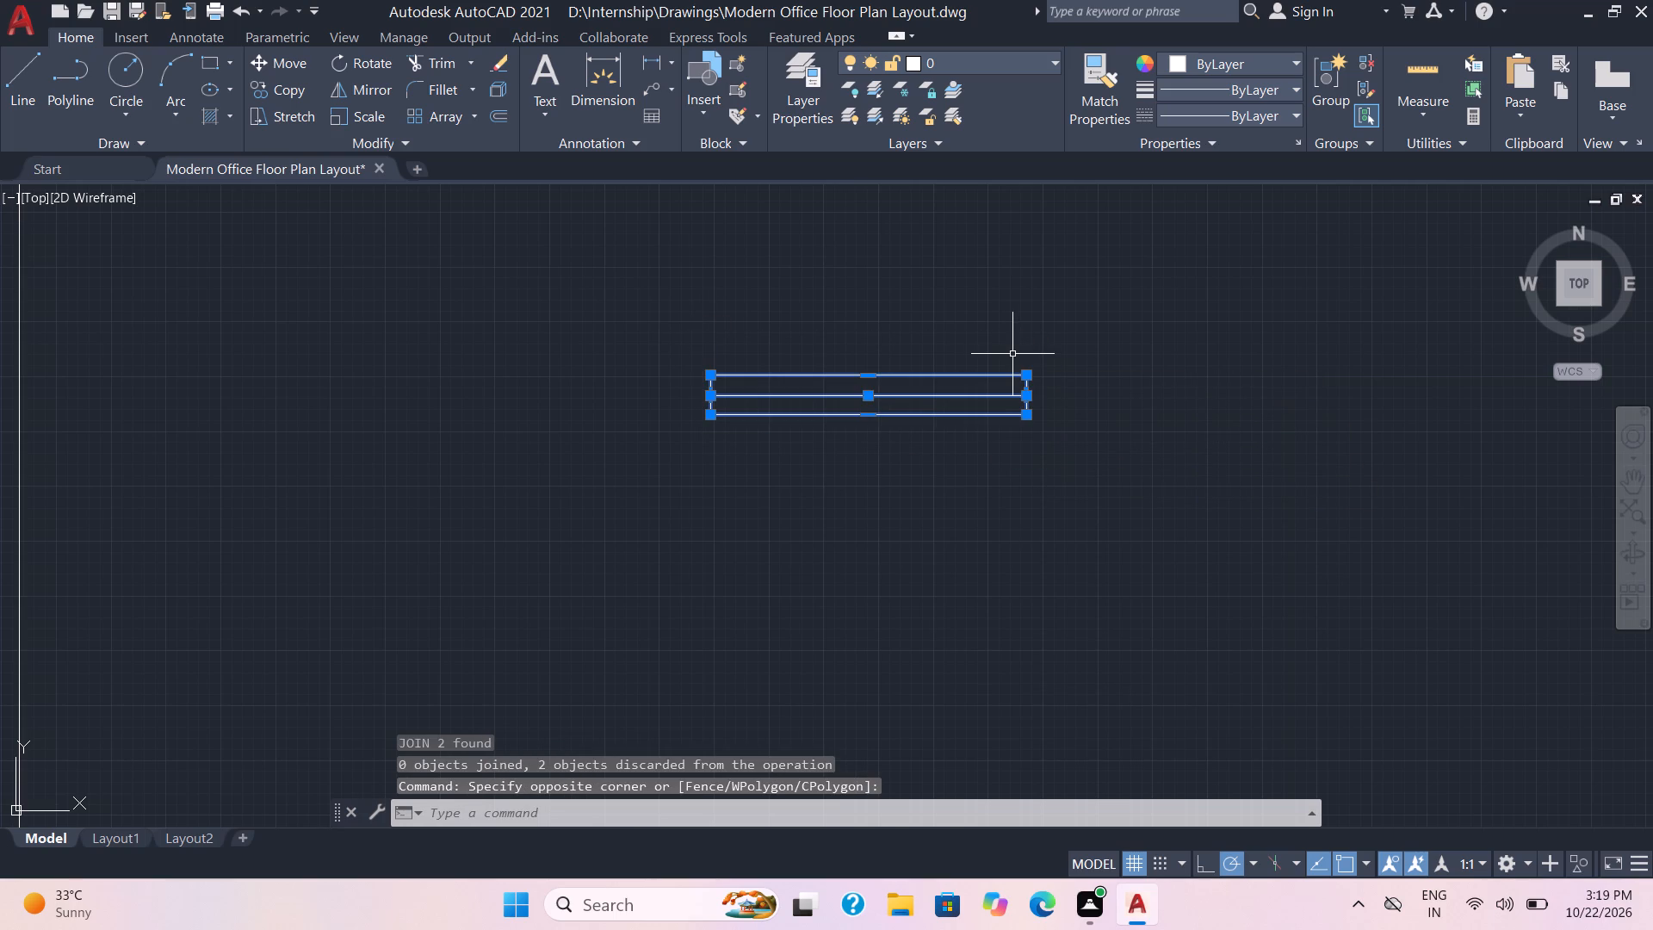
pyautogui.write('co')
pyautogui.press('Return')
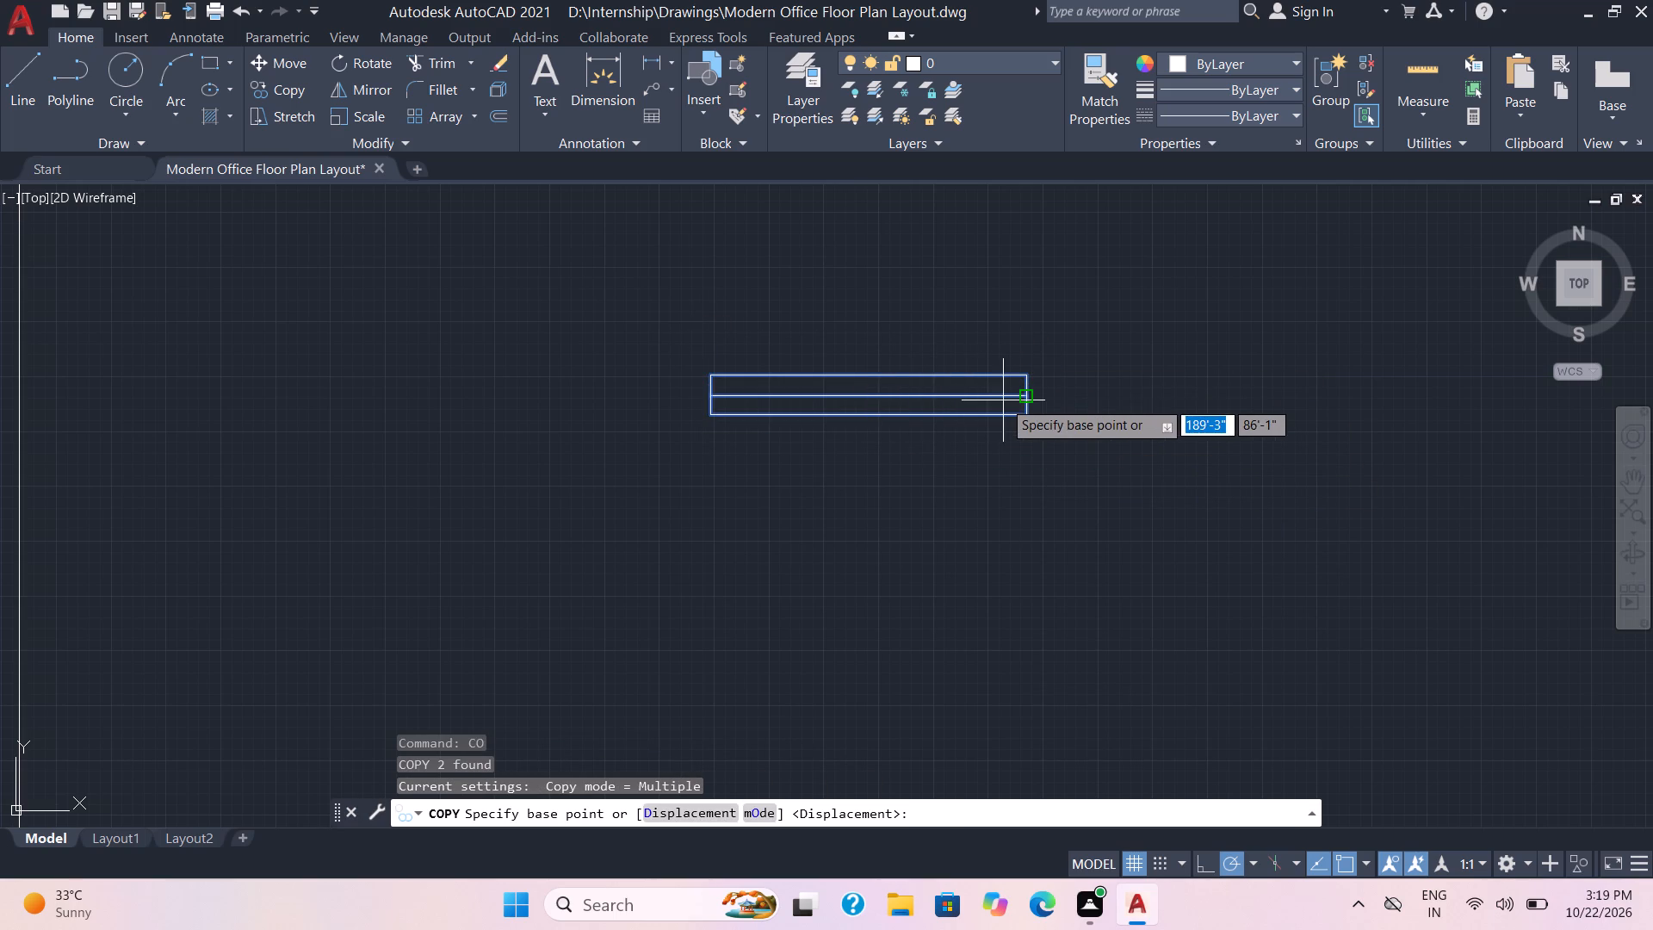
pyautogui.click(1020, 395)
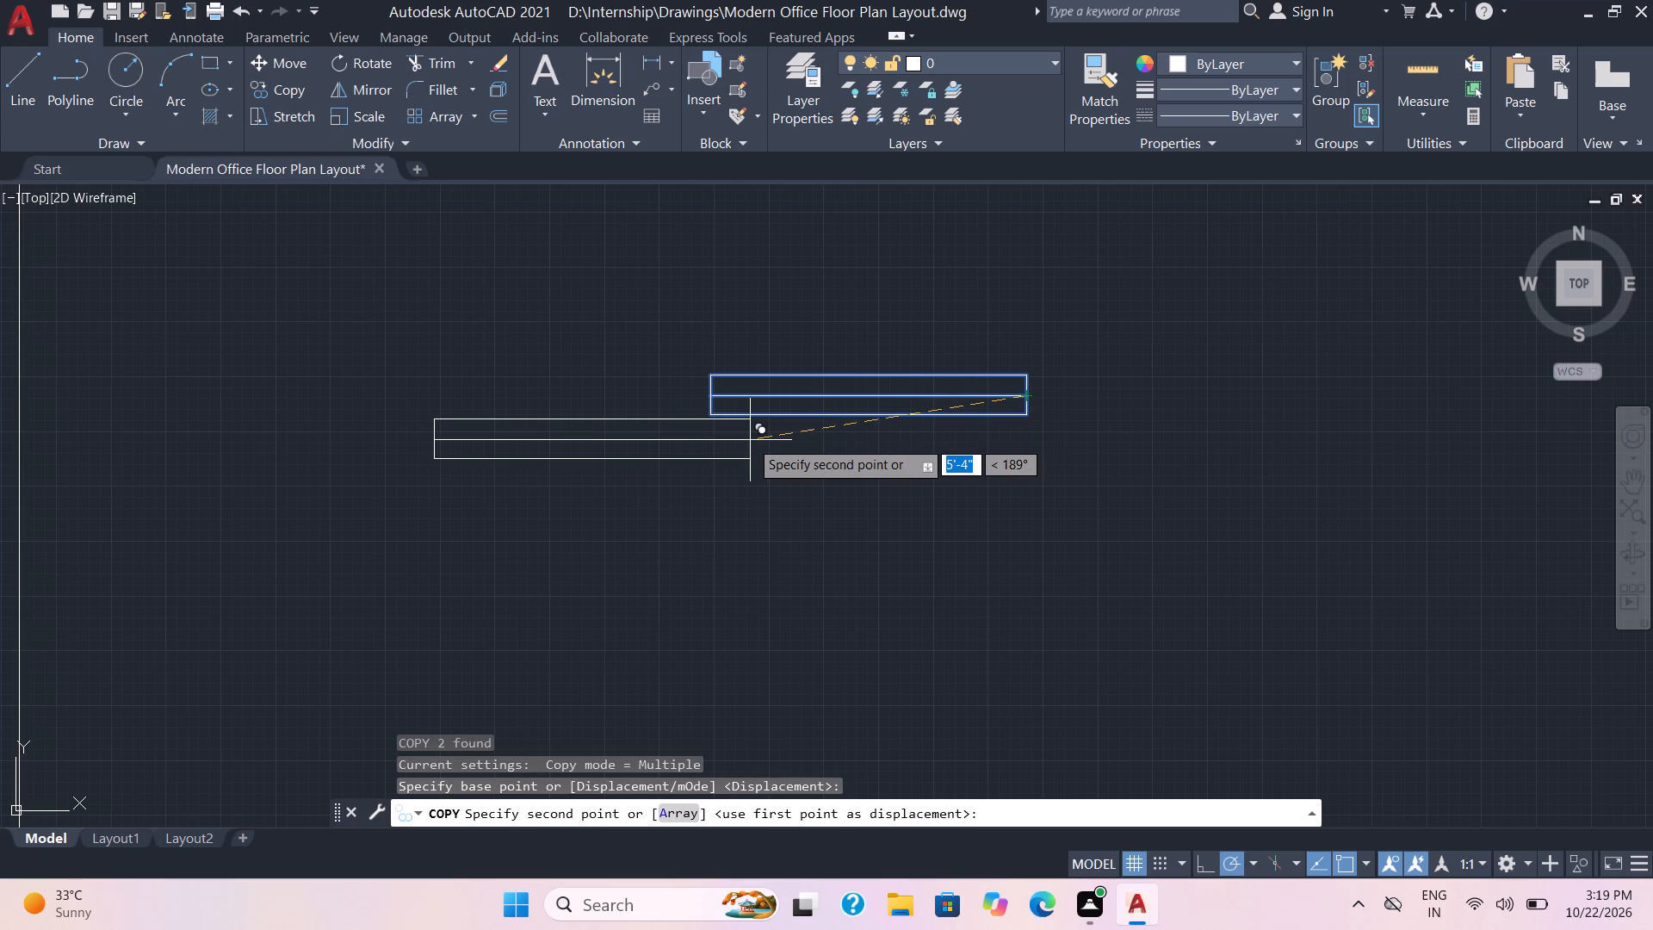
pyautogui.scroll(-3, 497, 362)
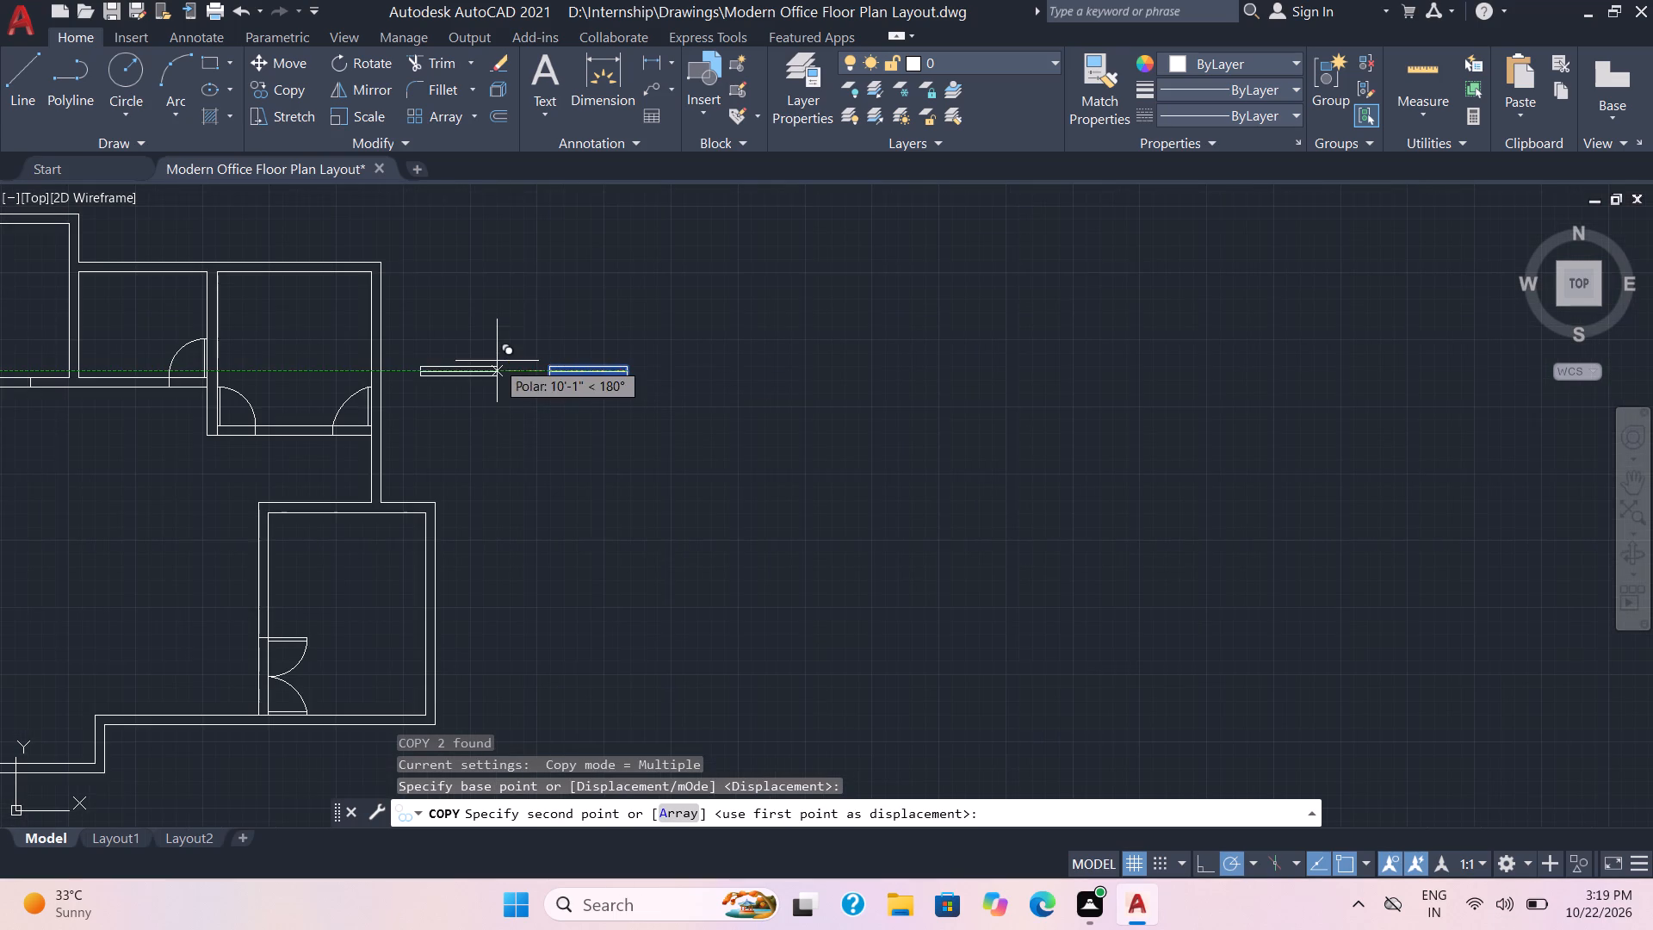
pyautogui.moveTo(497, 361); pyautogui.dragTo(702, 461, button='middle')
pyautogui.scroll(2, 616, 347)
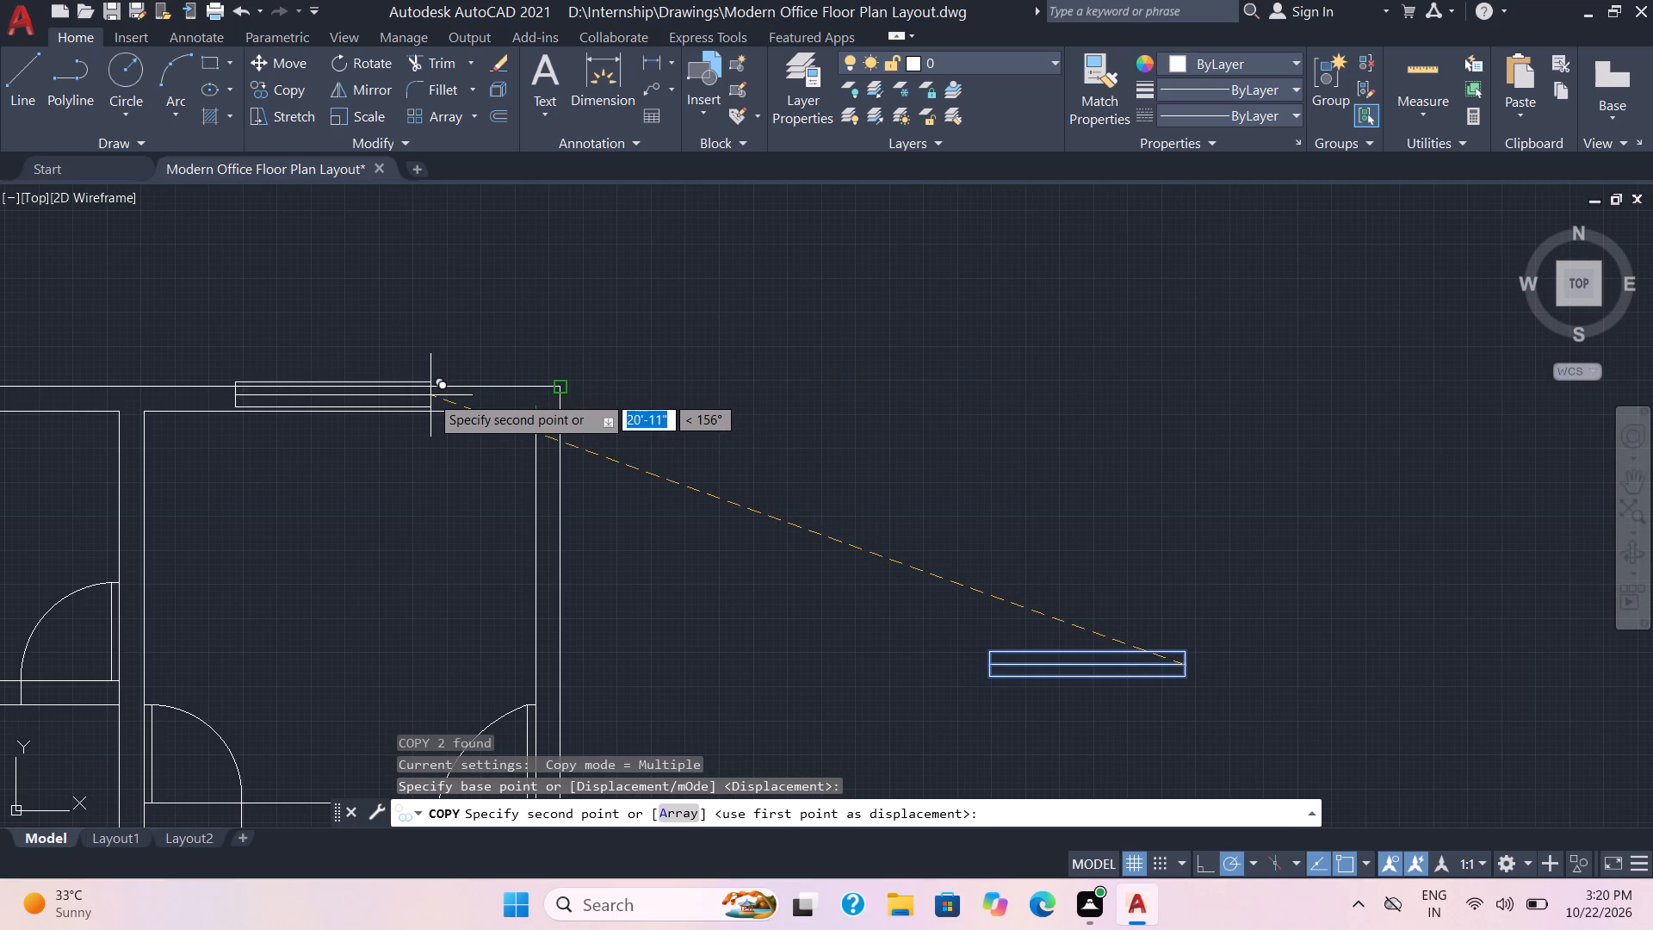
pyautogui.scroll(-1, 430, 395)
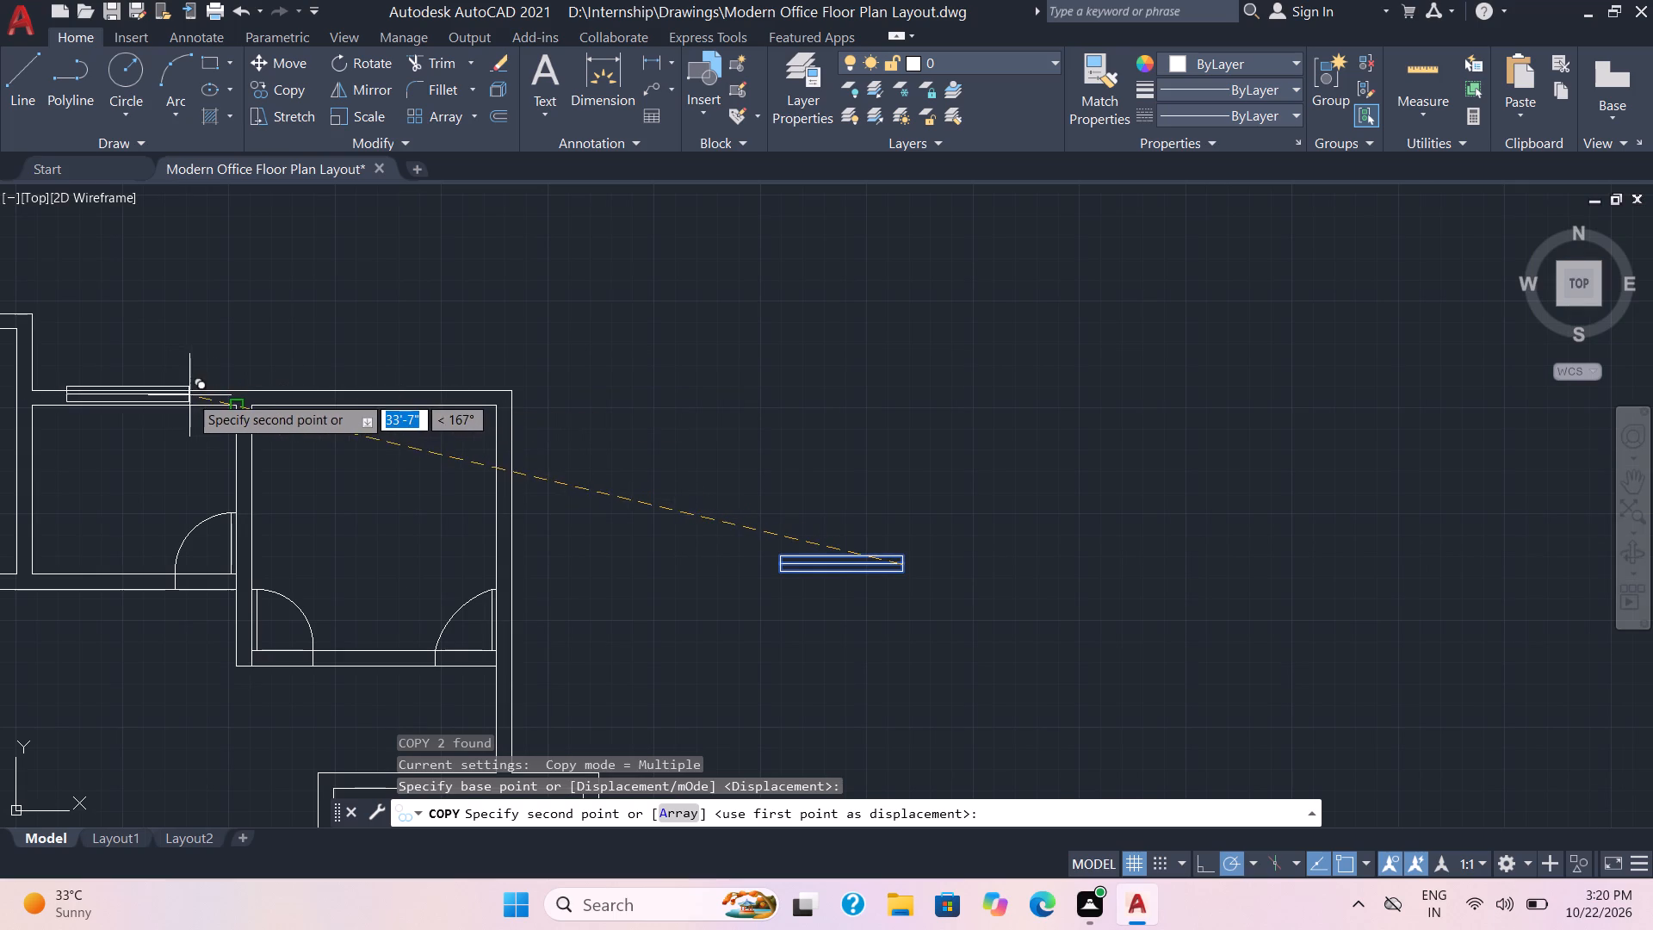
pyautogui.moveTo(190, 413); pyautogui.dragTo(563, 406, button='middle')
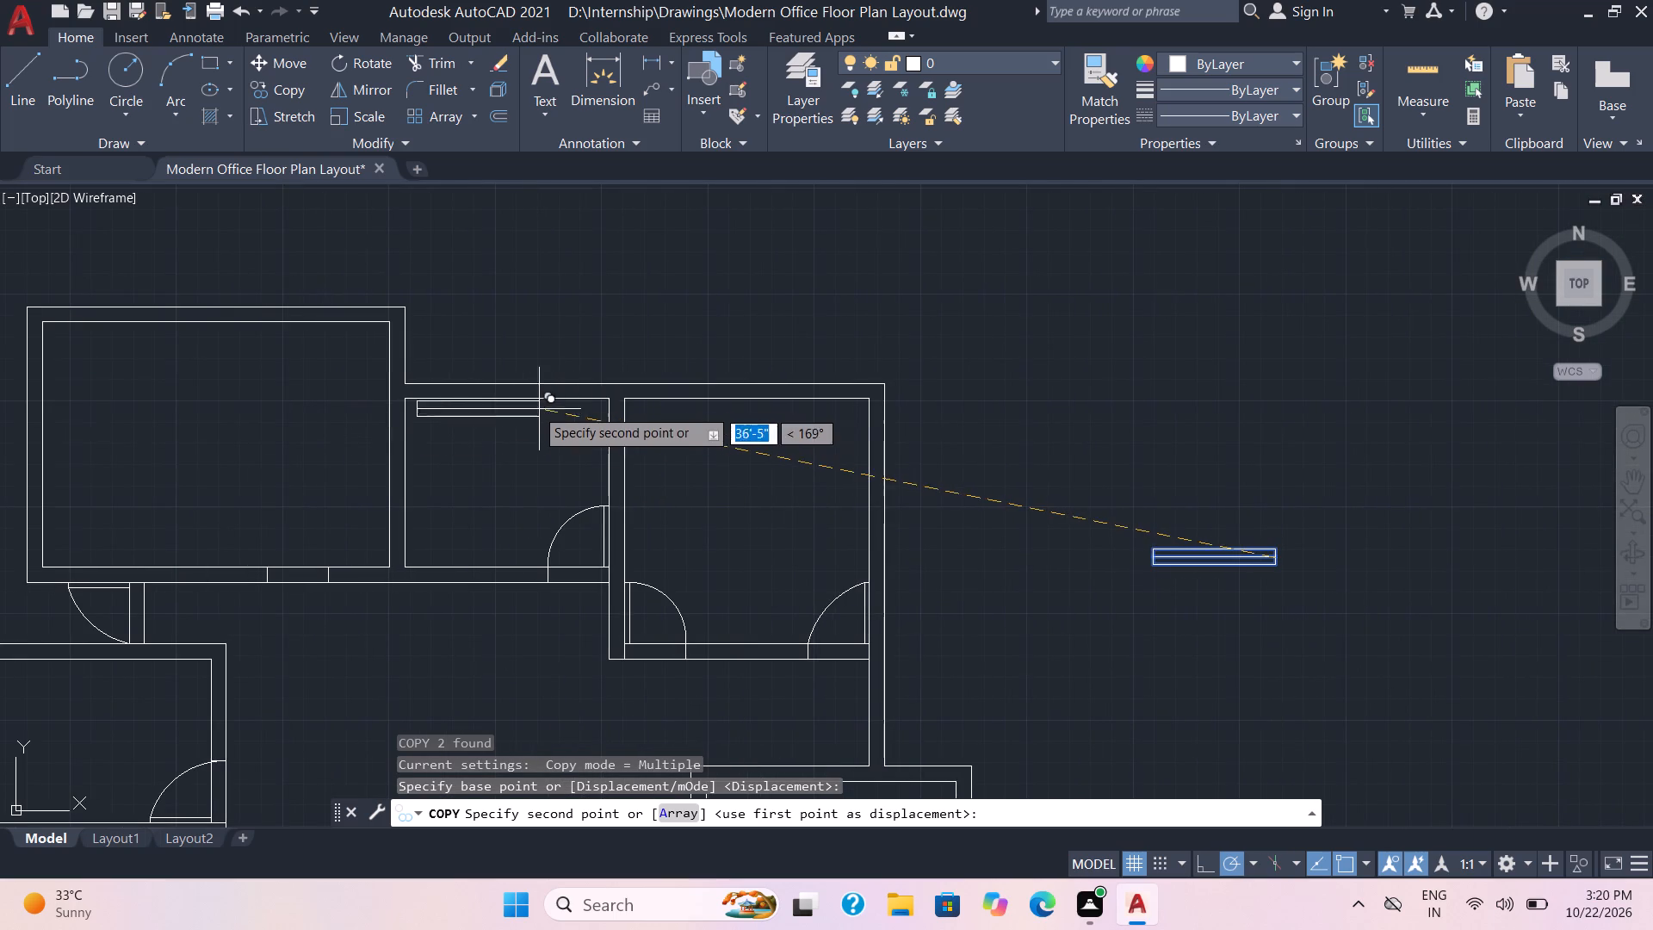
pyautogui.scroll(2, 492, 400)
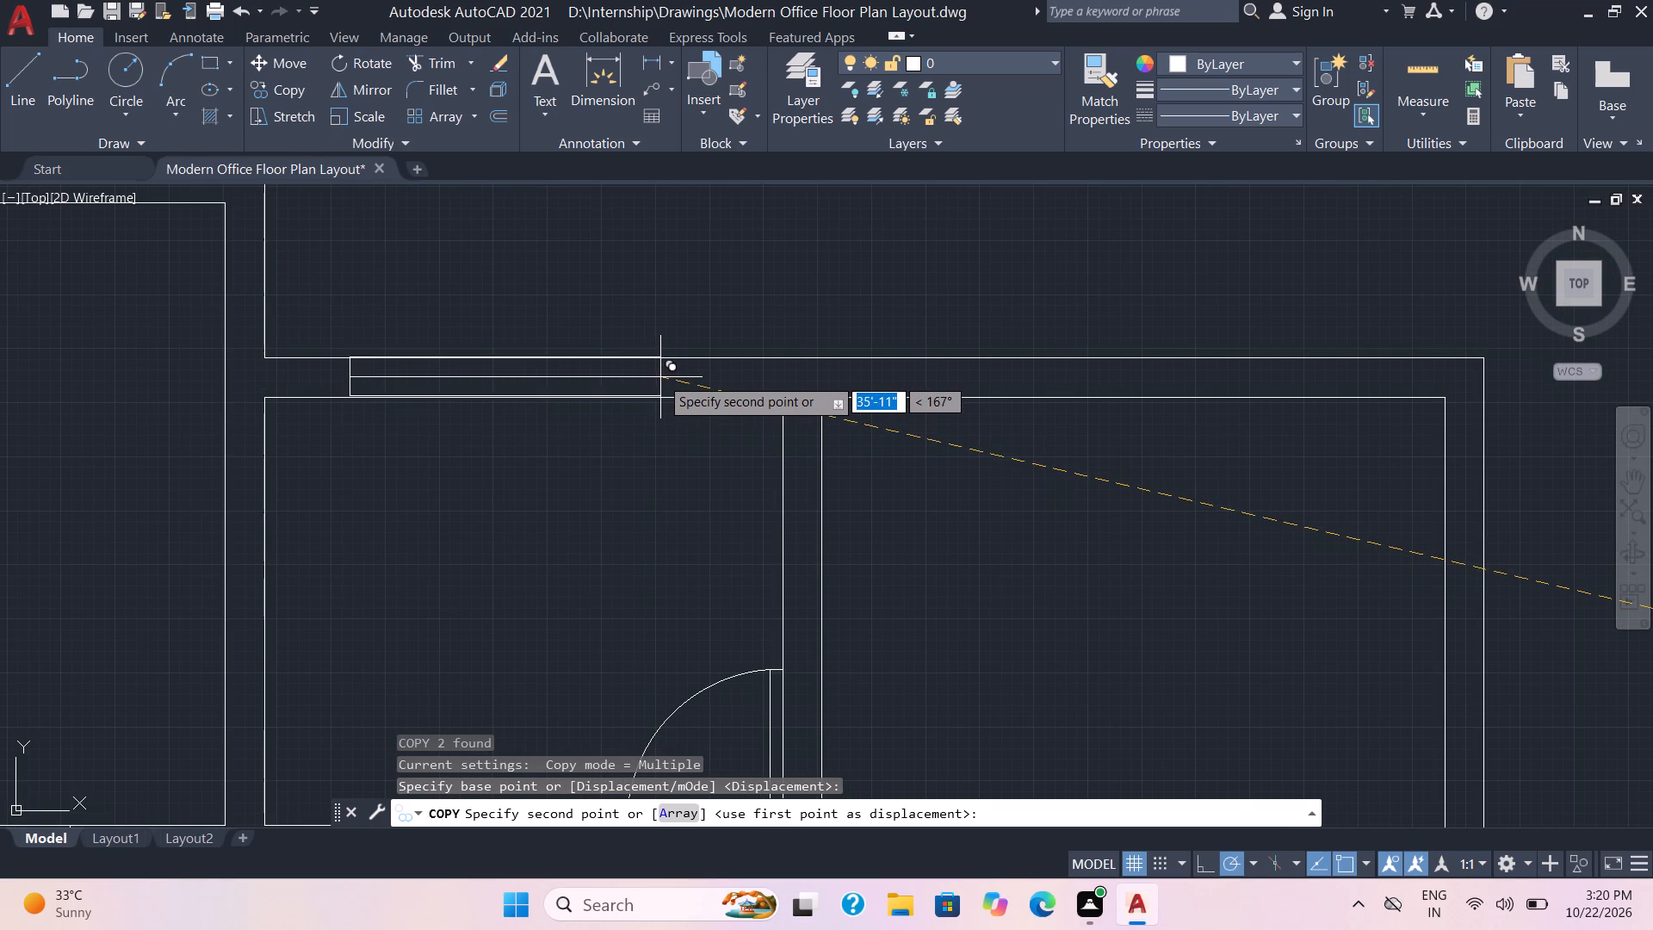
pyautogui.click(661, 379)
pyautogui.scroll(-2, 587, 425)
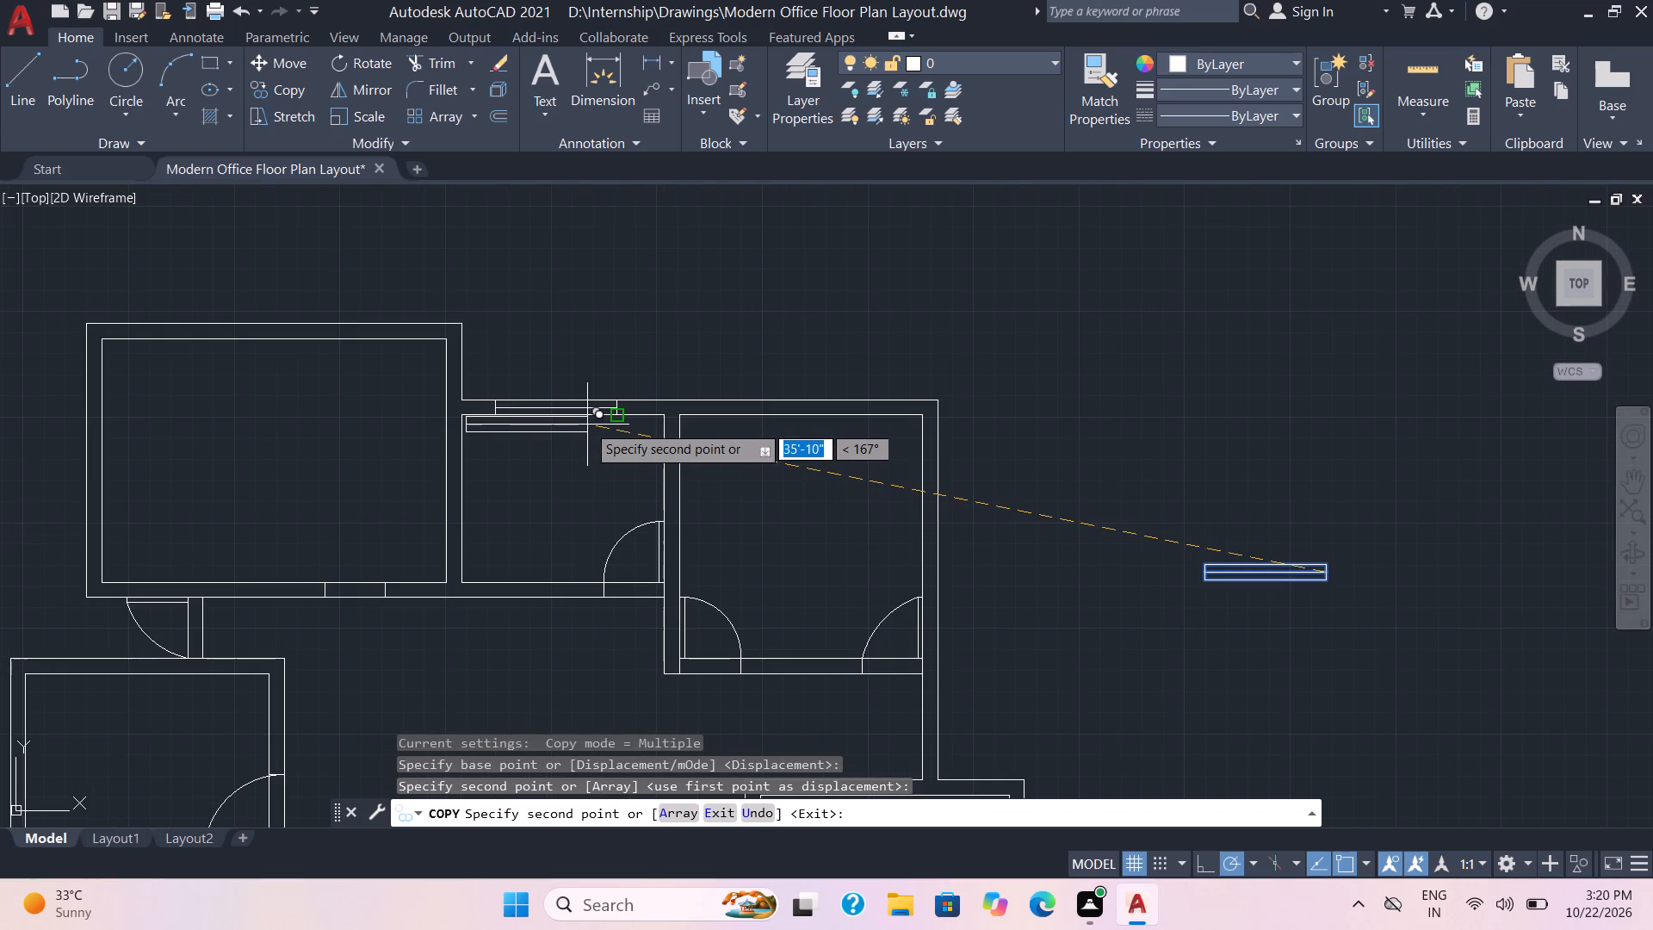
pyautogui.scroll(-1, 587, 425)
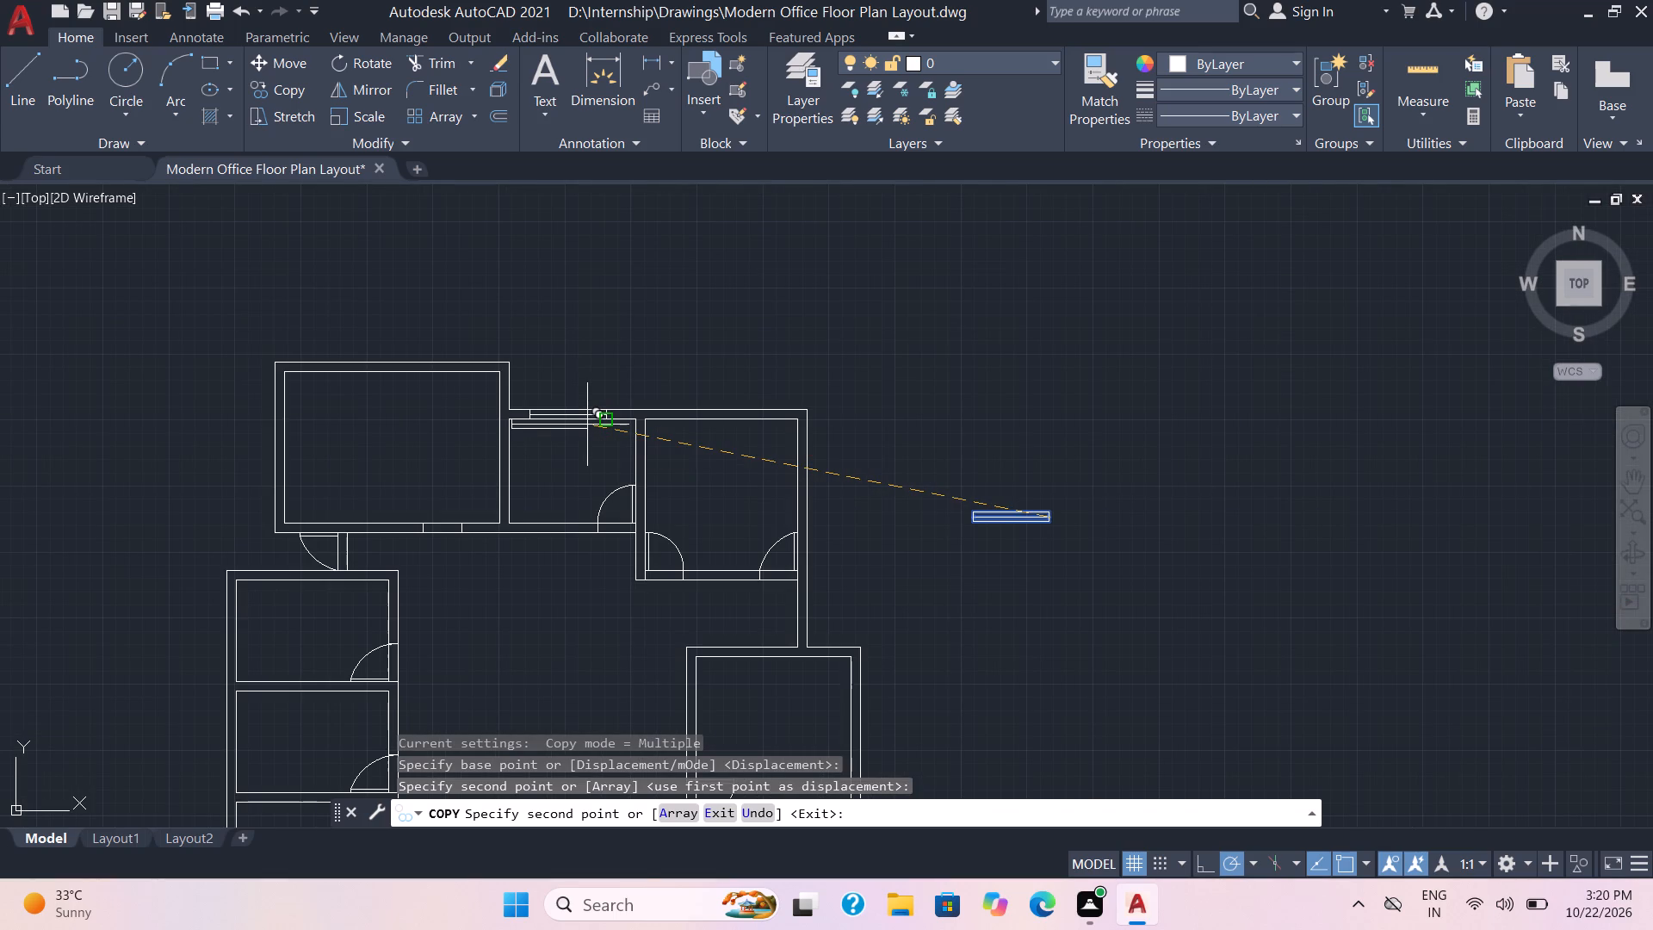
pyautogui.moveTo(587, 424); pyautogui.dragTo(808, 431, button='middle')
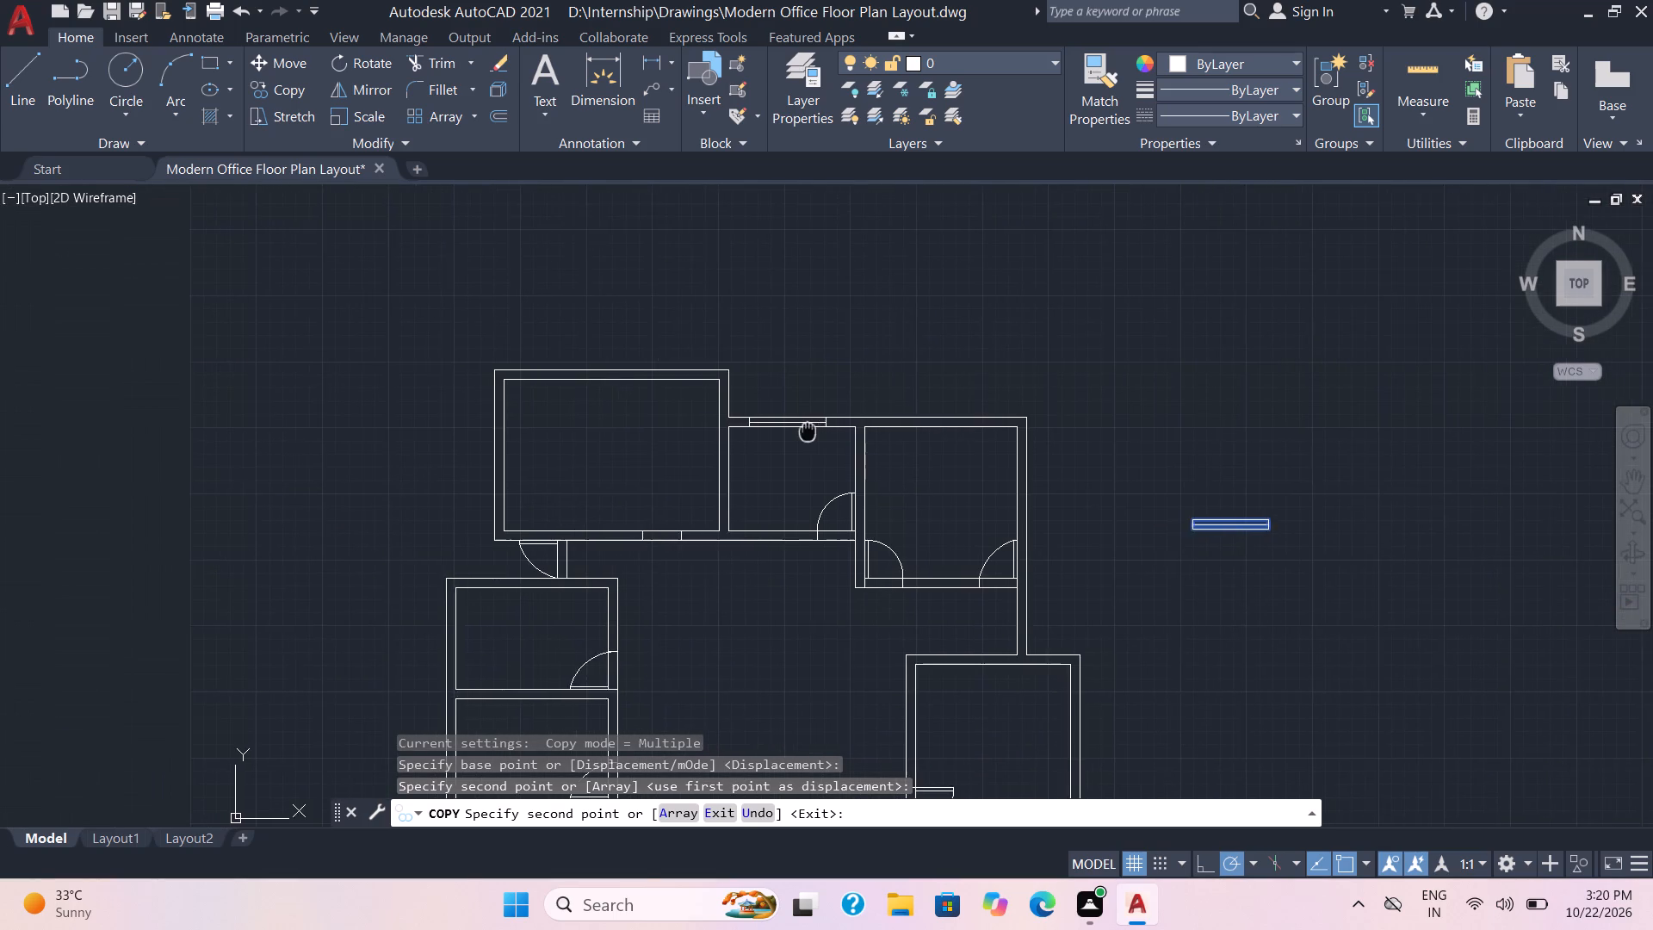
pyautogui.moveTo(808, 431); pyautogui.dragTo(803, 441, button='middle')
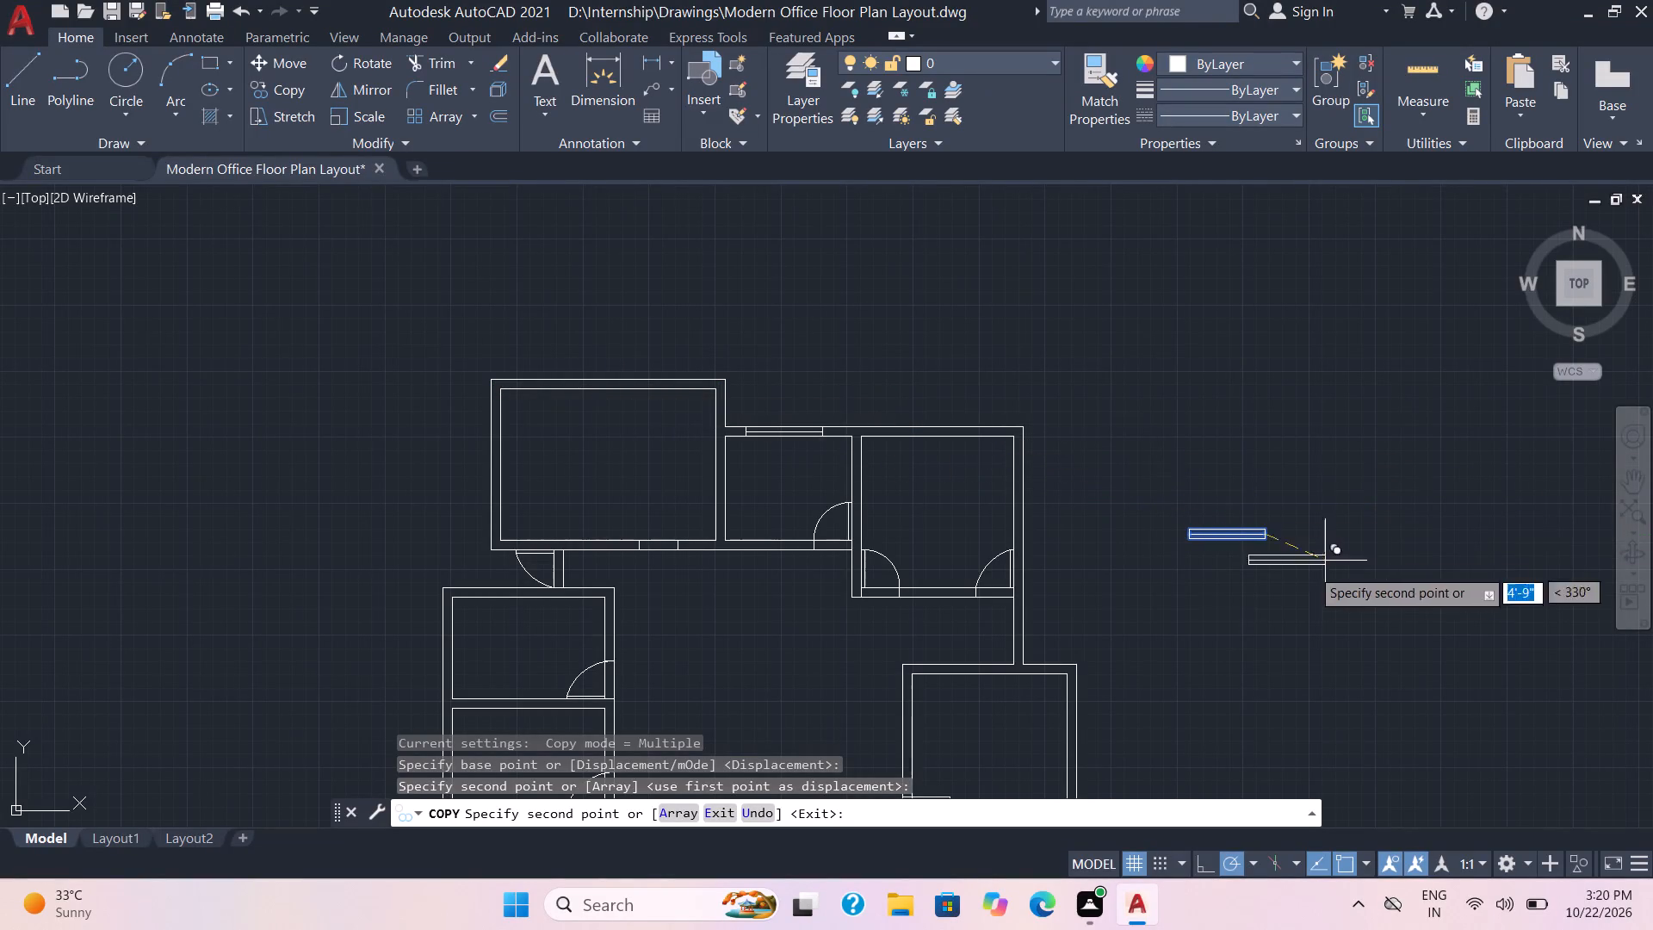
pyautogui.moveTo(1276, 606); pyautogui.dragTo(1189, 333, button='middle')
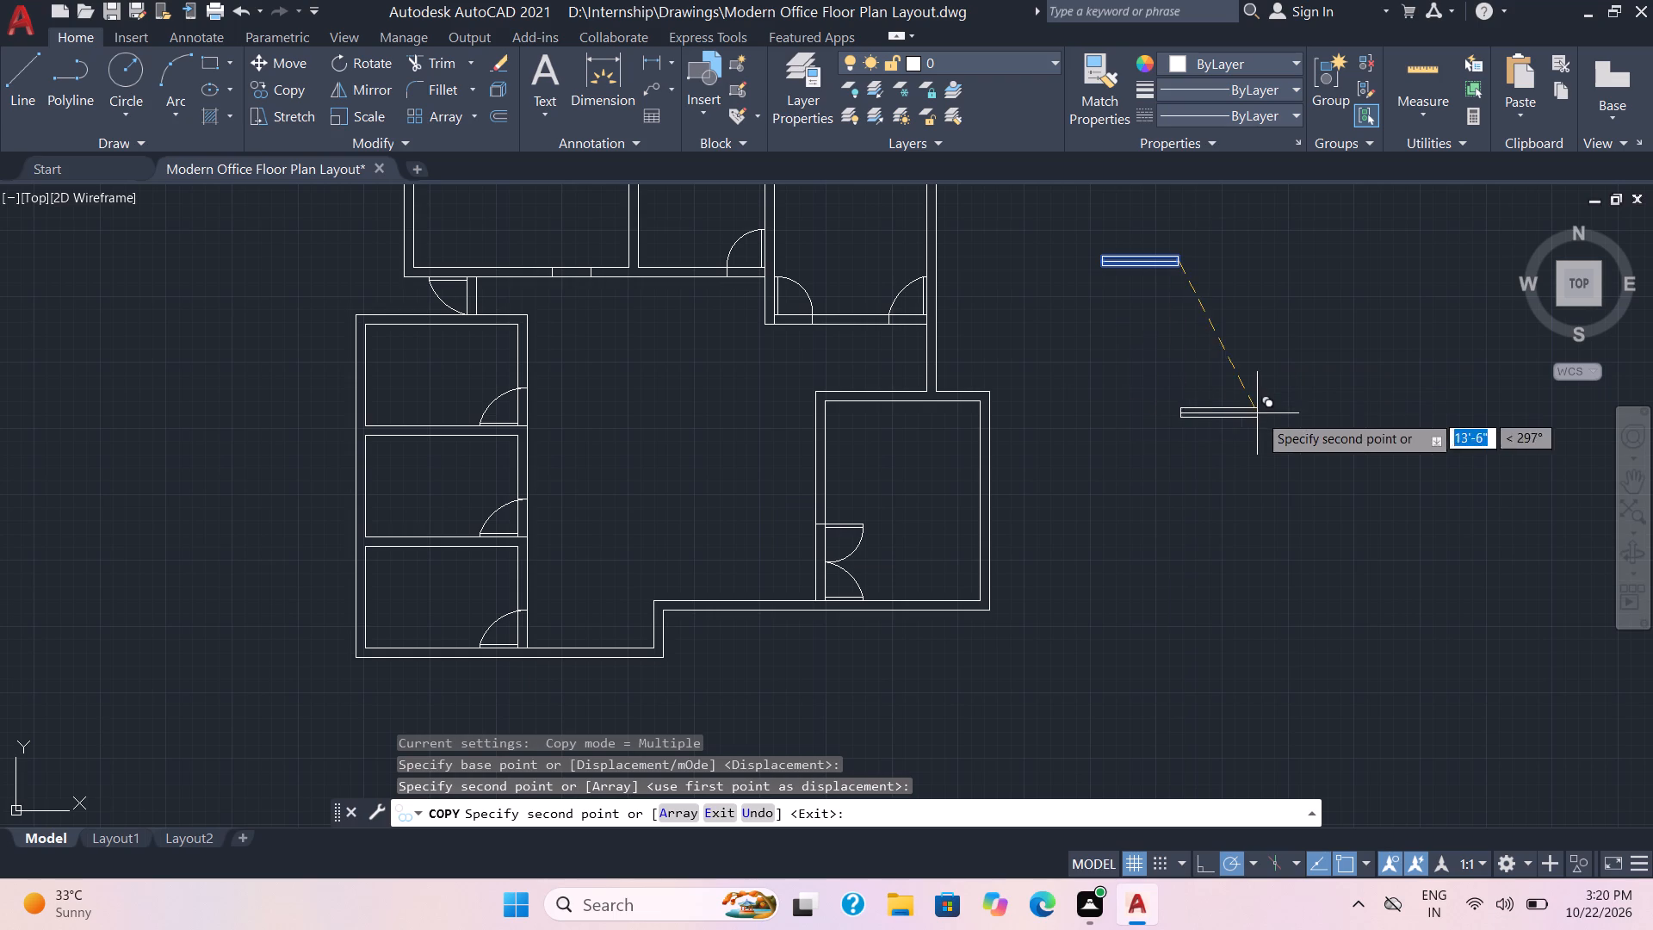
pyautogui.press('Escape')
# Draw a vertical line across the original window symbol east of the plan, slightly west of its middle.
pyautogui.scroll(2, 1242, 320)
pyautogui.moveTo(1103, 332); pyautogui.dragTo(1113, 587, button='middle')
pyautogui.click(26, 85)
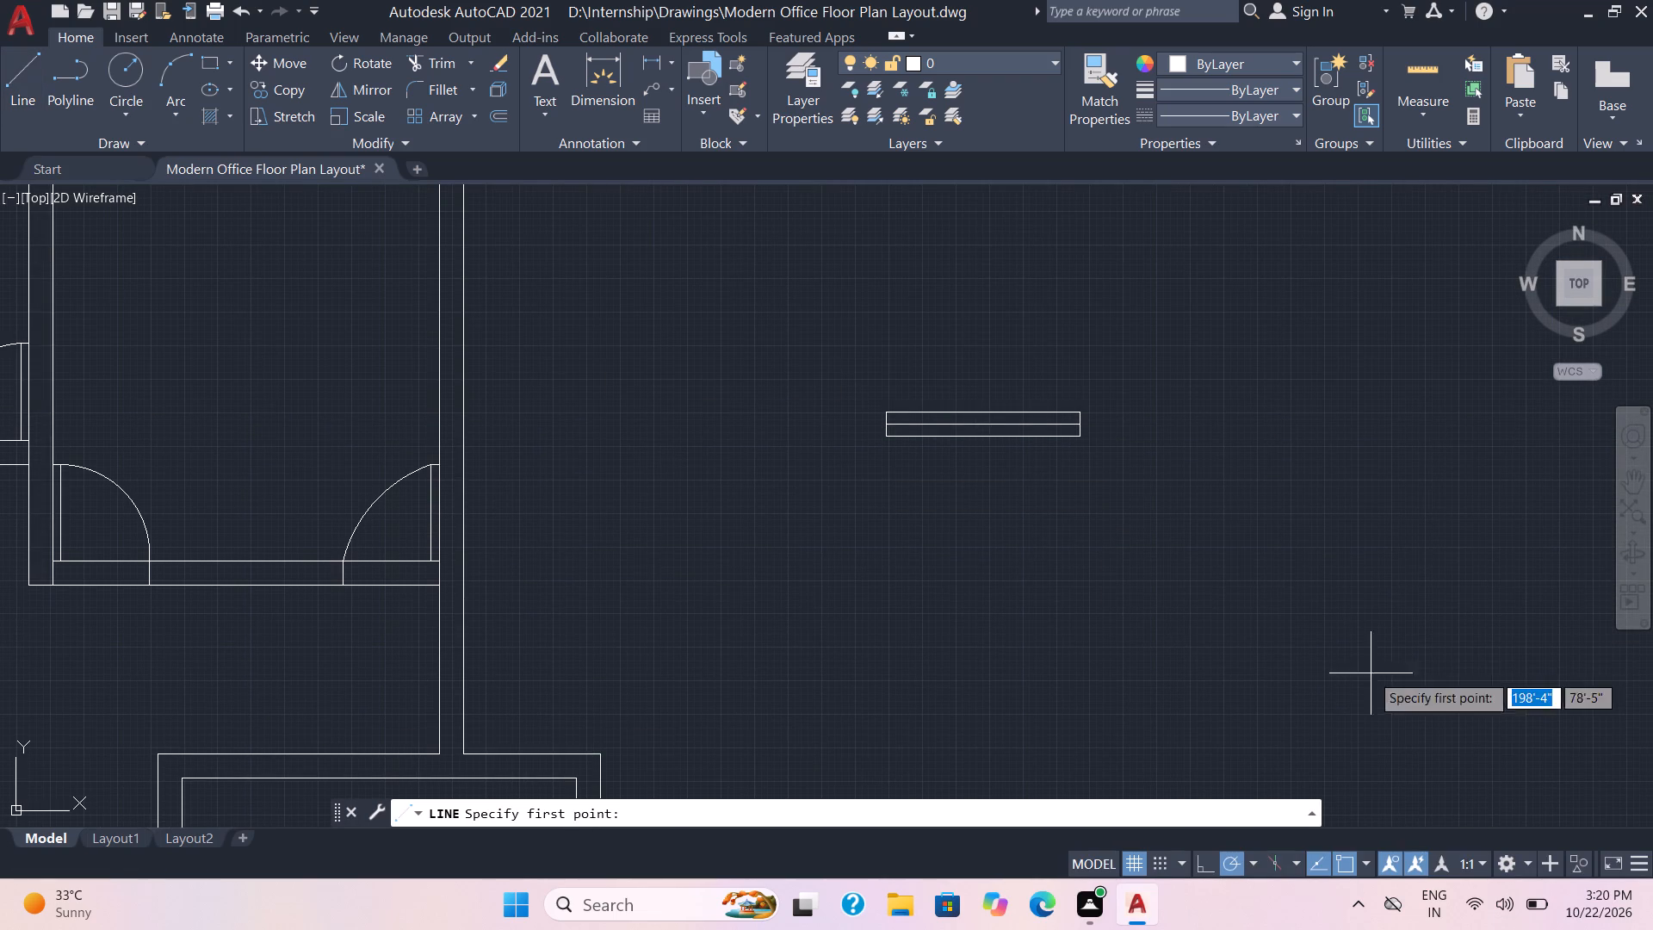
pyautogui.click(980, 471)
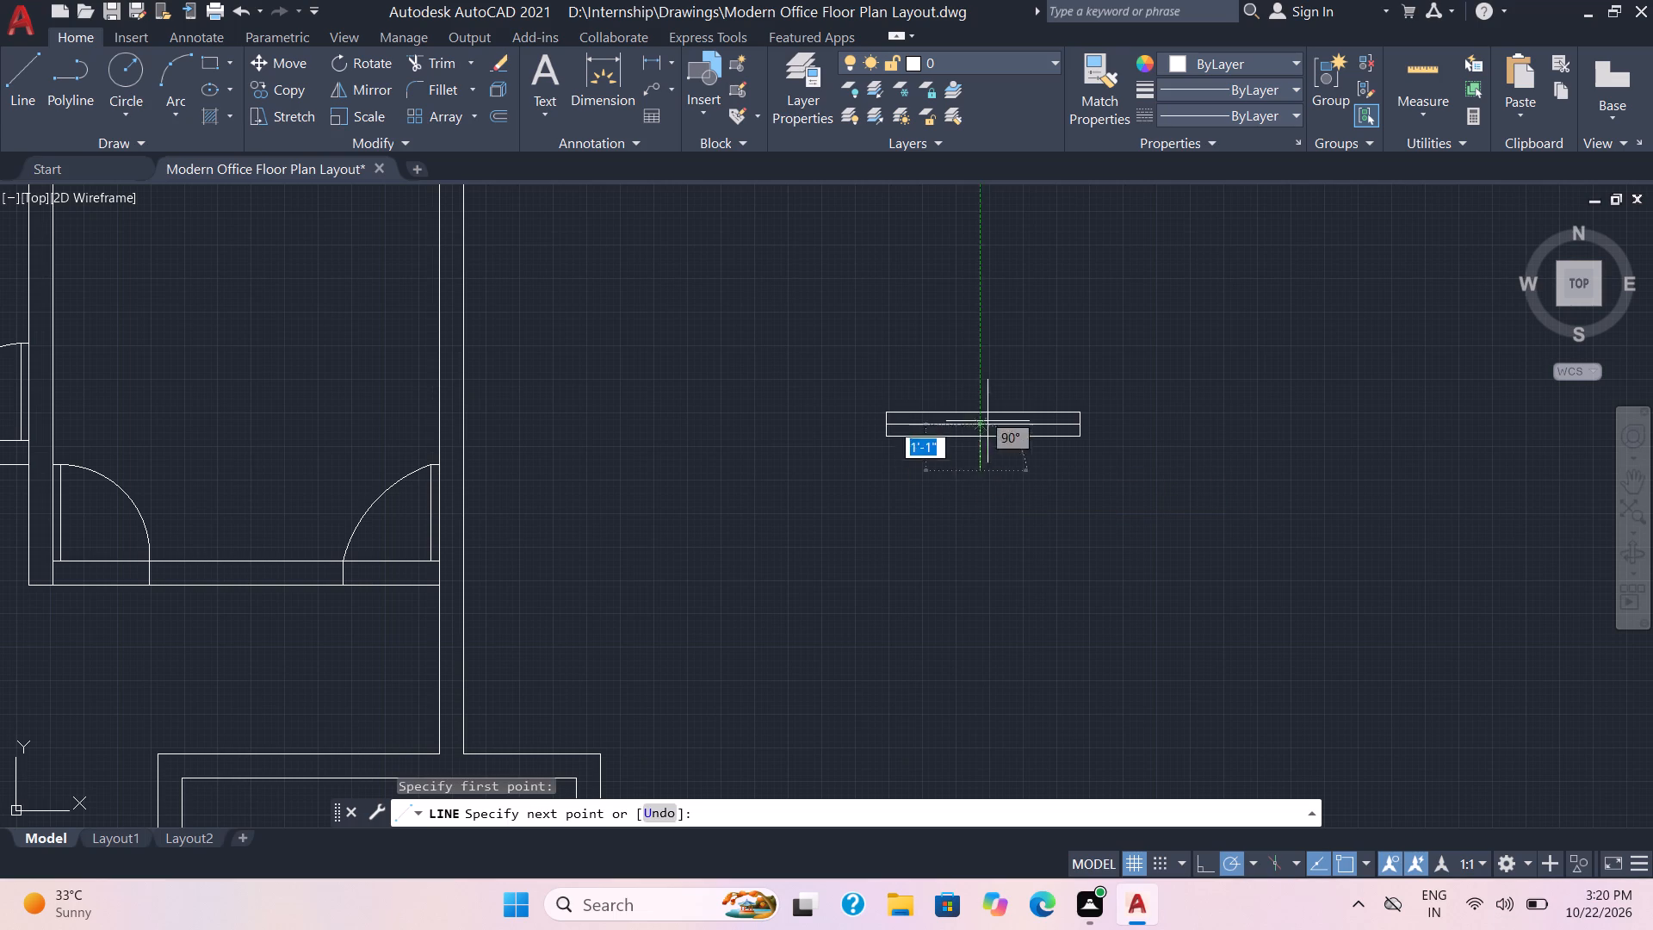
pyautogui.click(975, 363)
pyautogui.press('Escape')
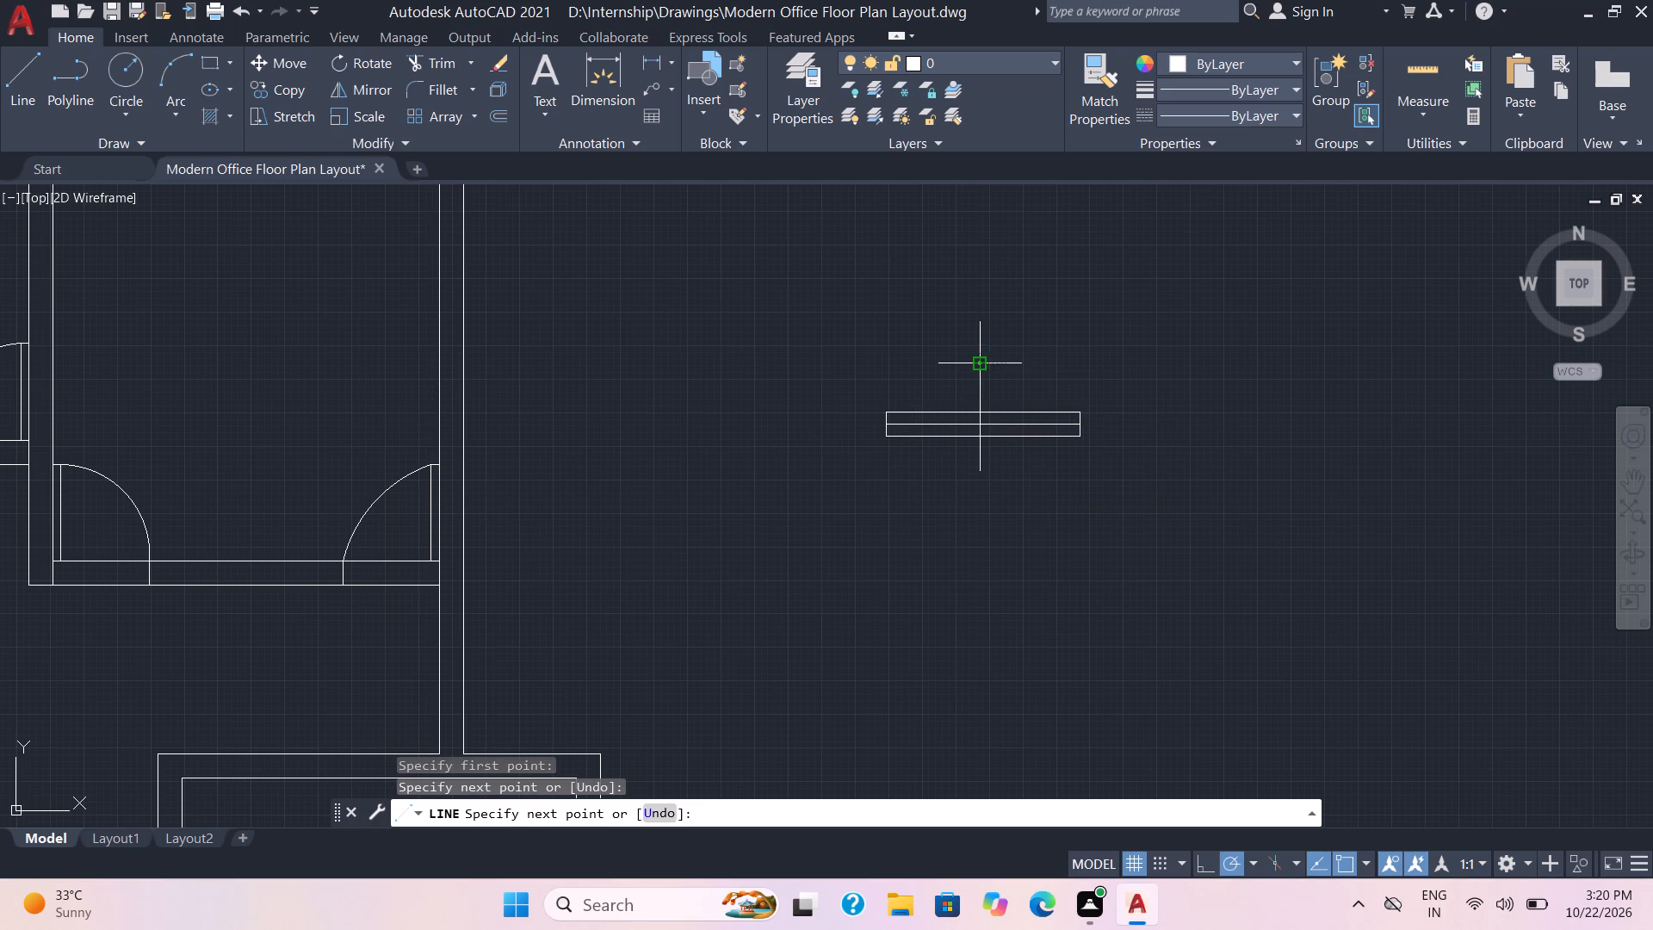
# Trim away the window symbol's part east of the vertical line, along with the line's overhanging ends.
pyautogui.click(437, 66)
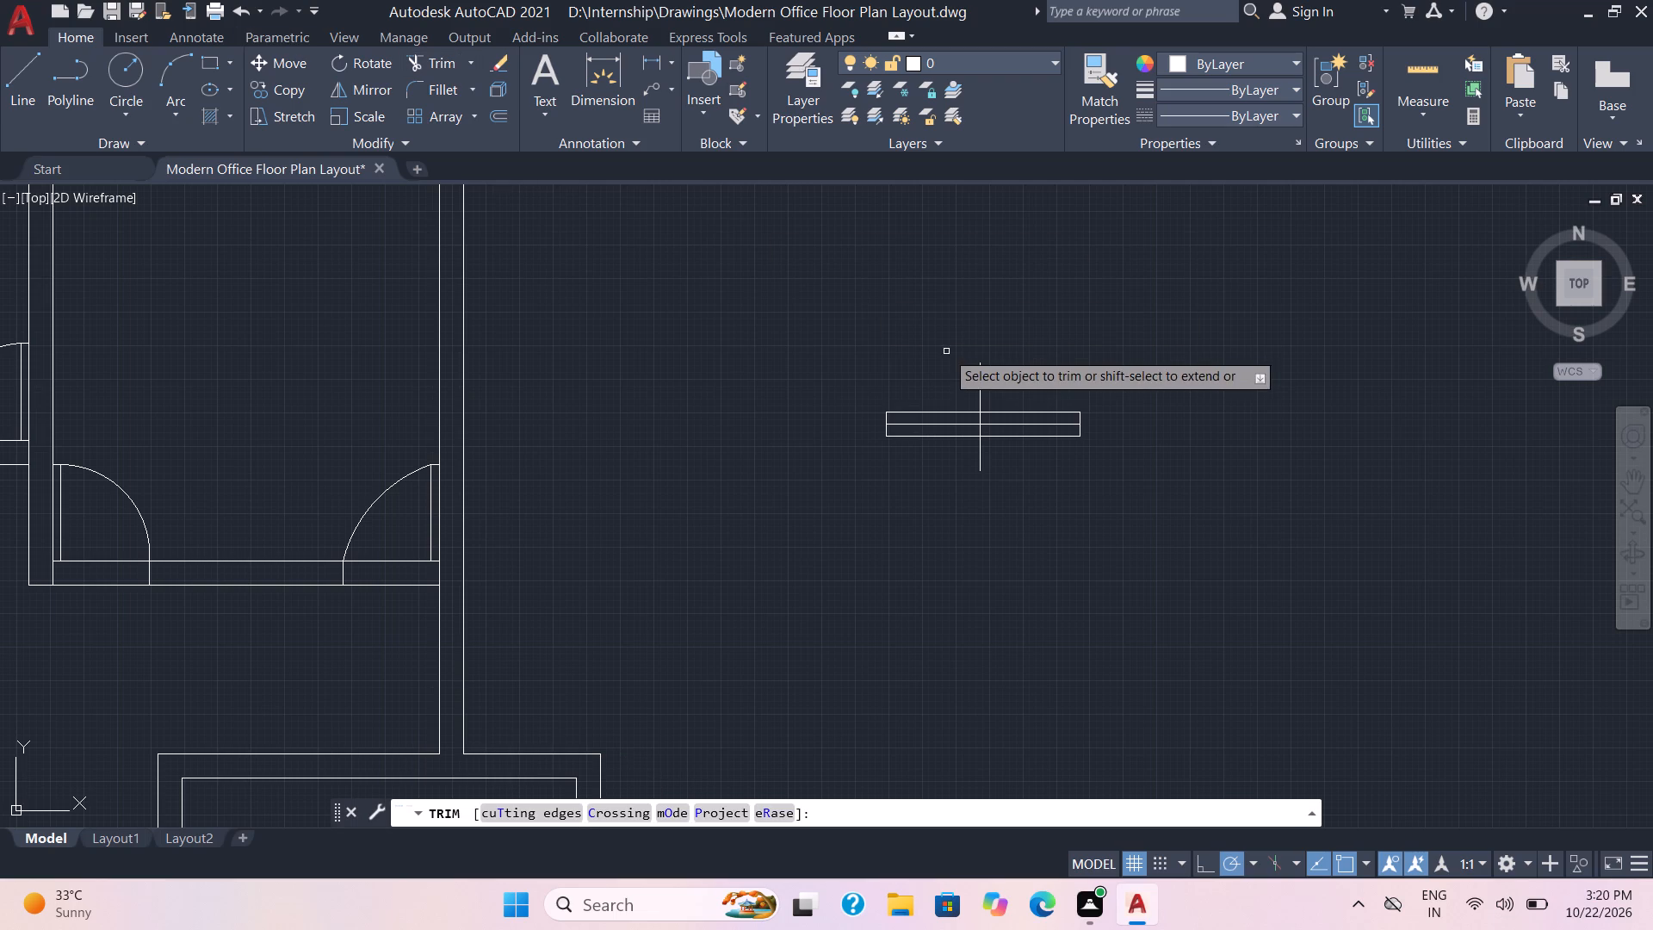
pyautogui.click(946, 377)
pyautogui.moveTo(1006, 419); pyautogui.dragTo(1006, 420)
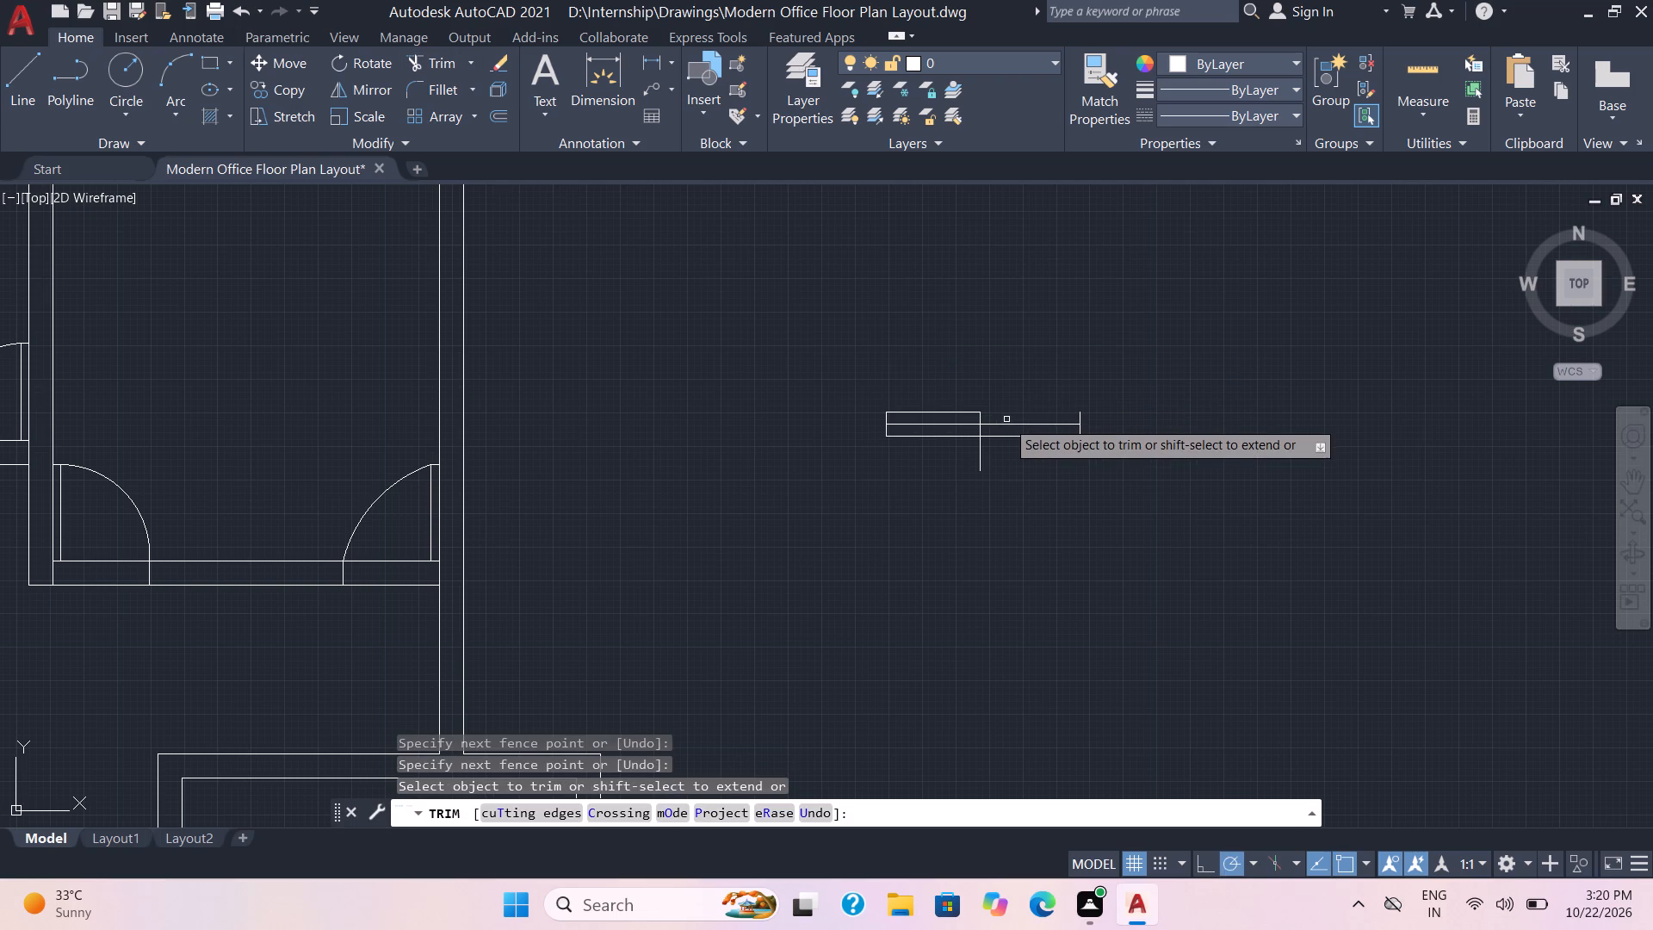
pyautogui.moveTo(1006, 420); pyautogui.dragTo(1006, 429)
pyautogui.moveTo(1016, 404); pyautogui.dragTo(960, 462)
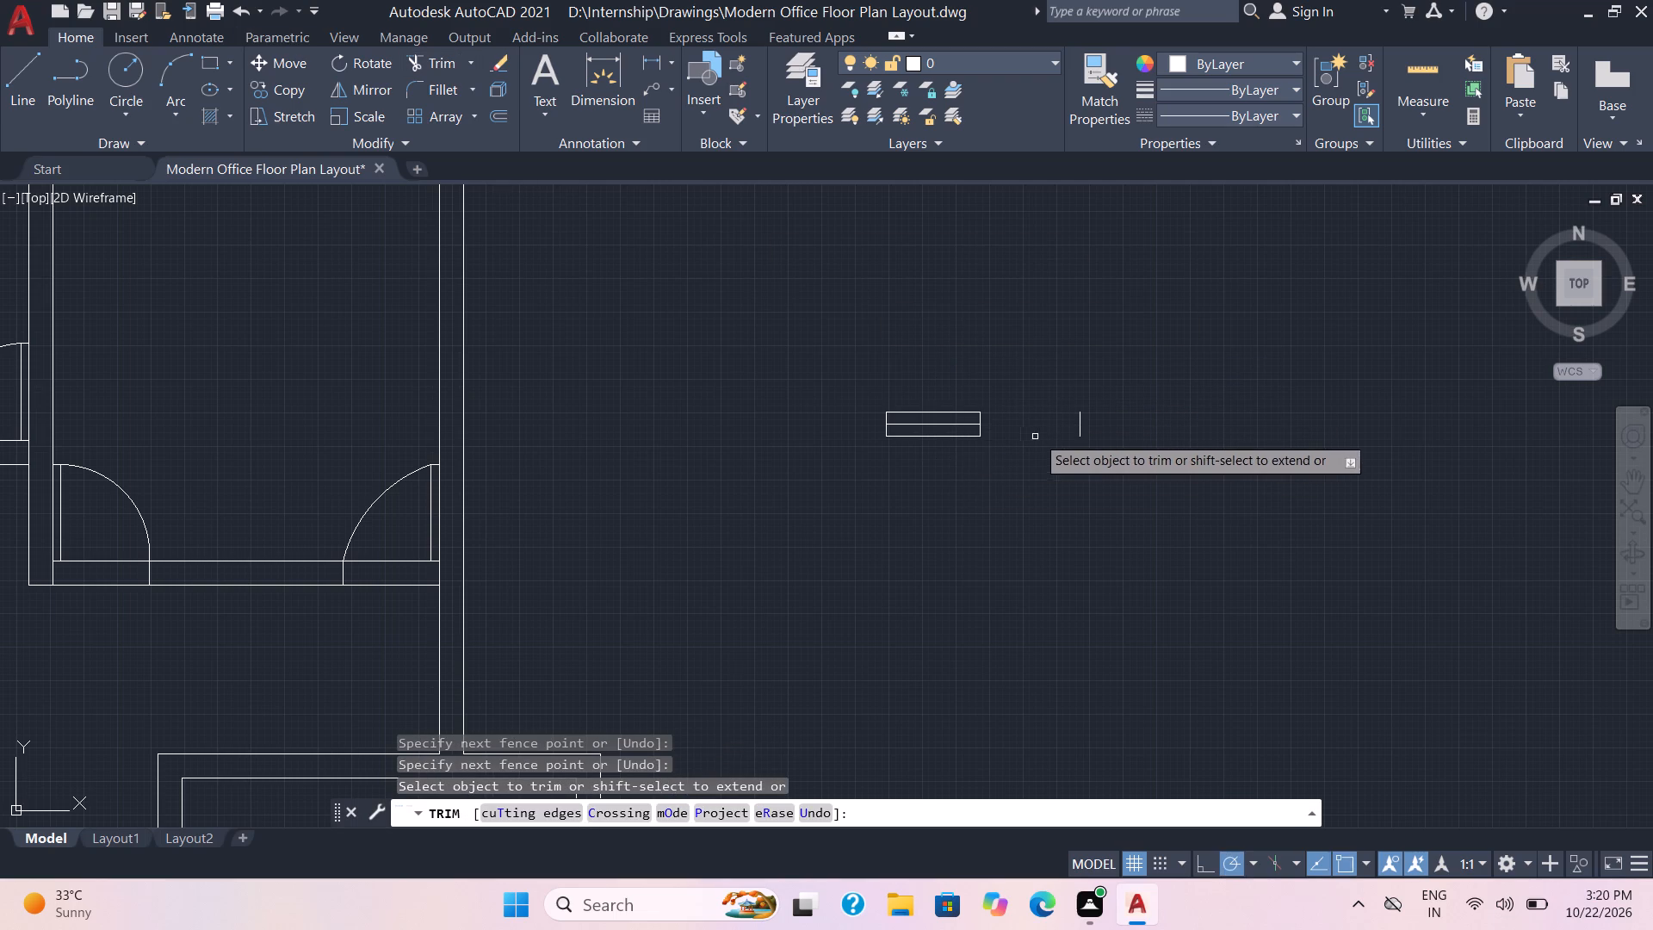
pyautogui.moveTo(1040, 433); pyautogui.dragTo(1206, 415)
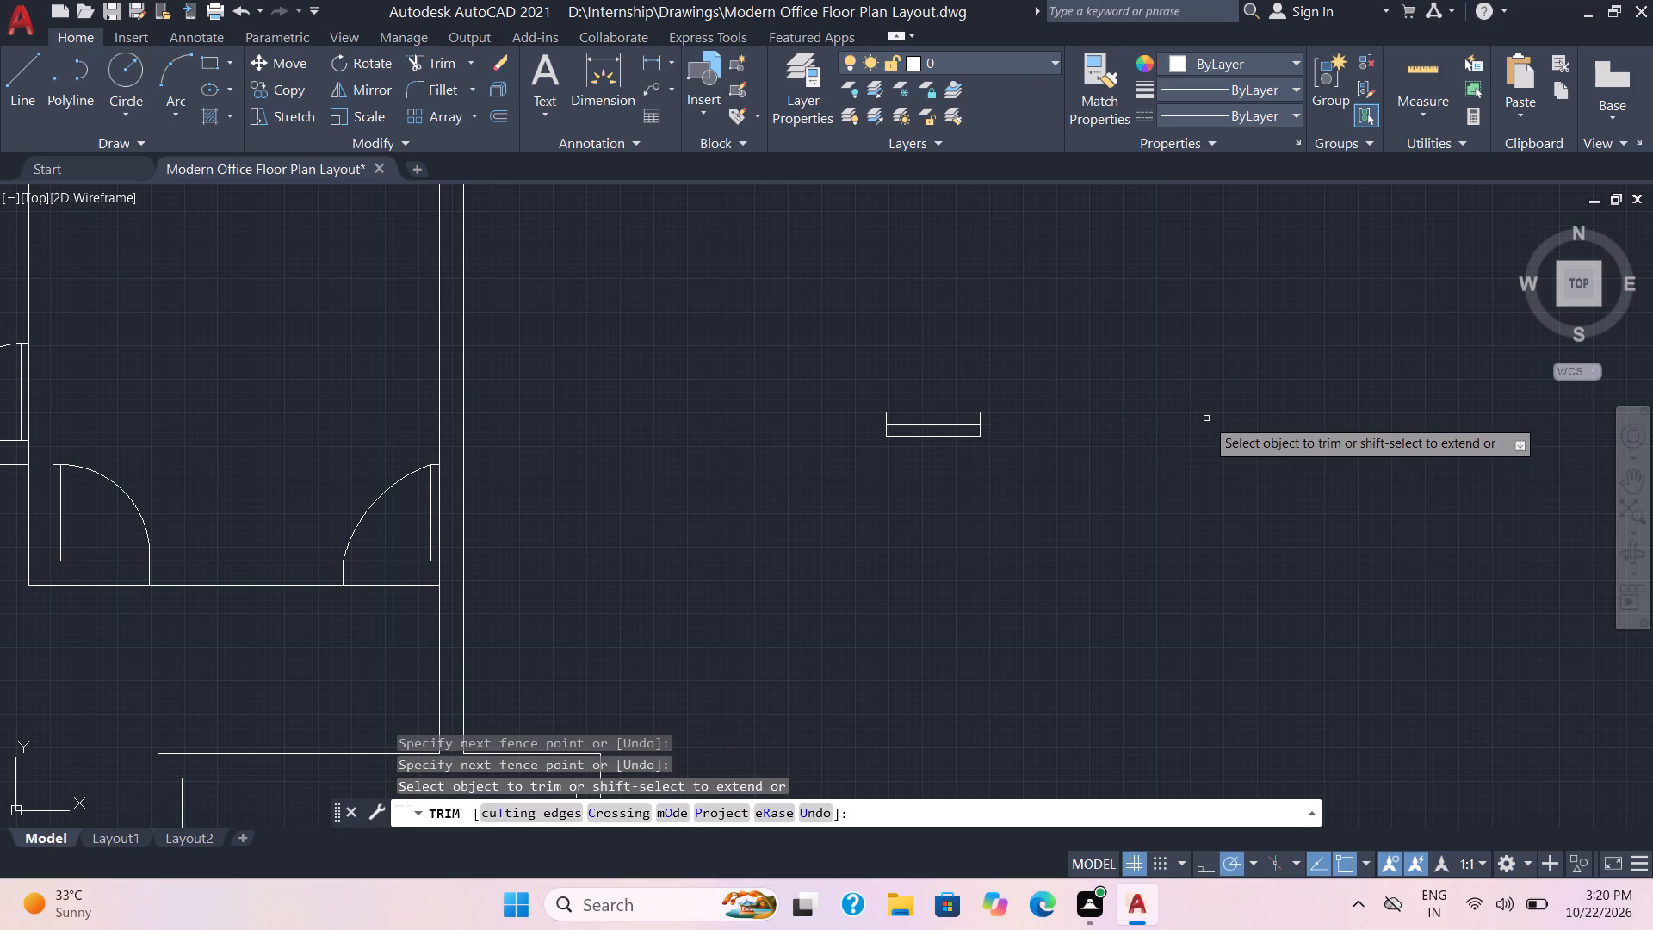
pyautogui.press('Escape')
# Join the shortened window symbol's outline with its new closing end line.
pyautogui.click(1043, 474)
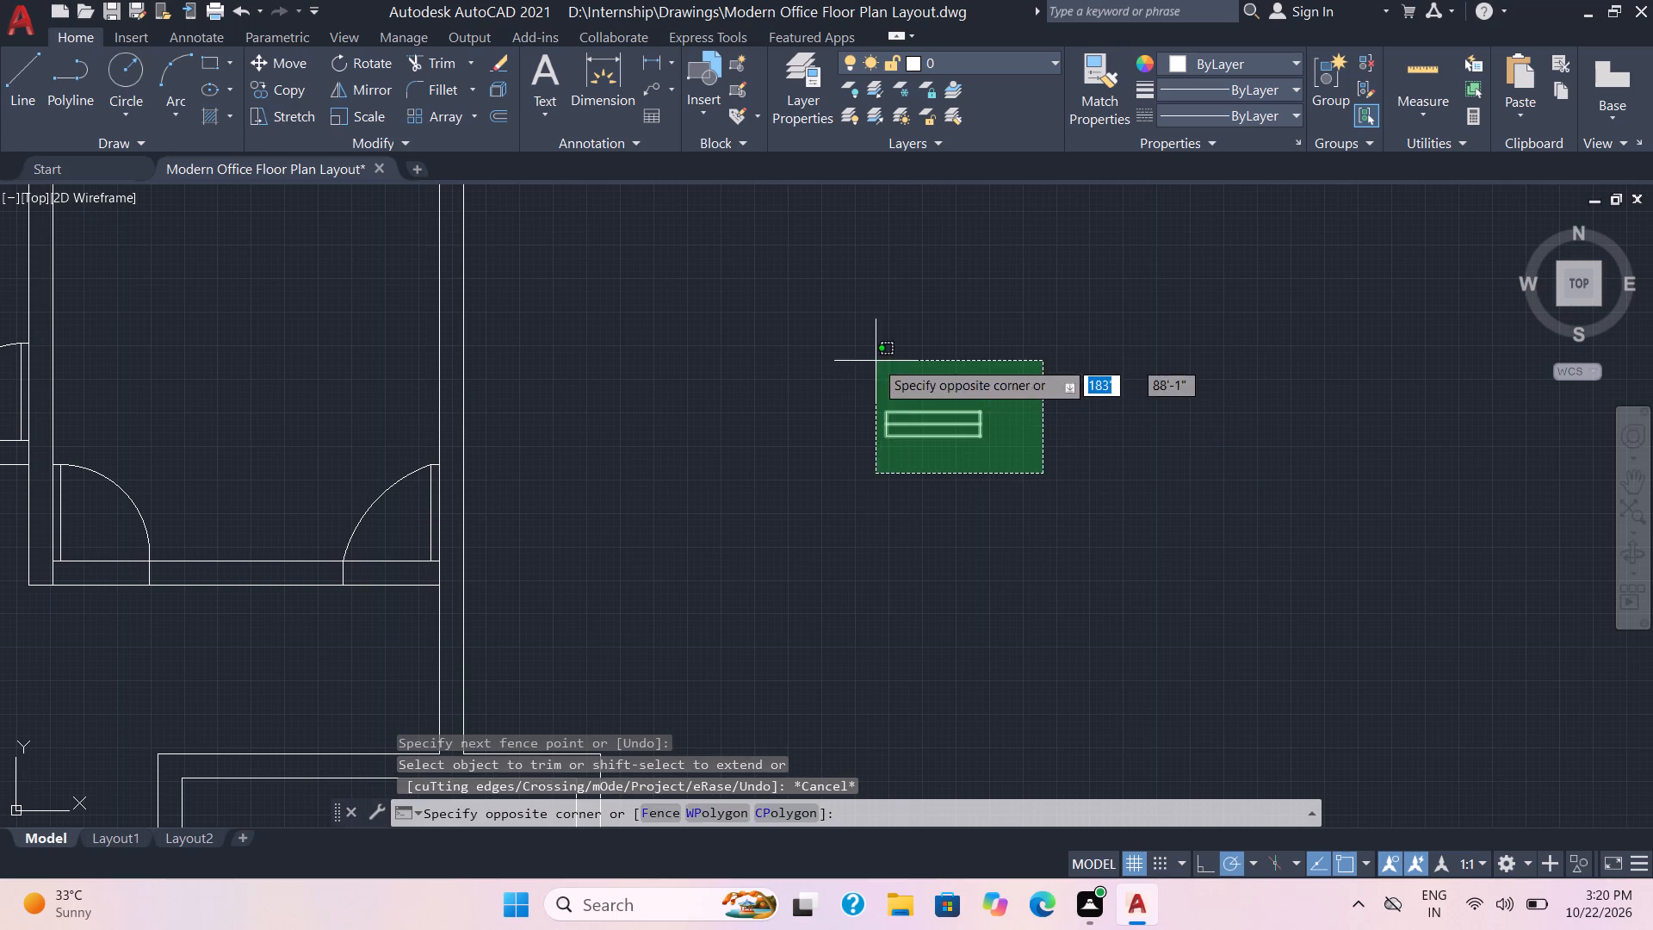
pyautogui.click(876, 361)
pyautogui.press('j')
pyautogui.press('Return')
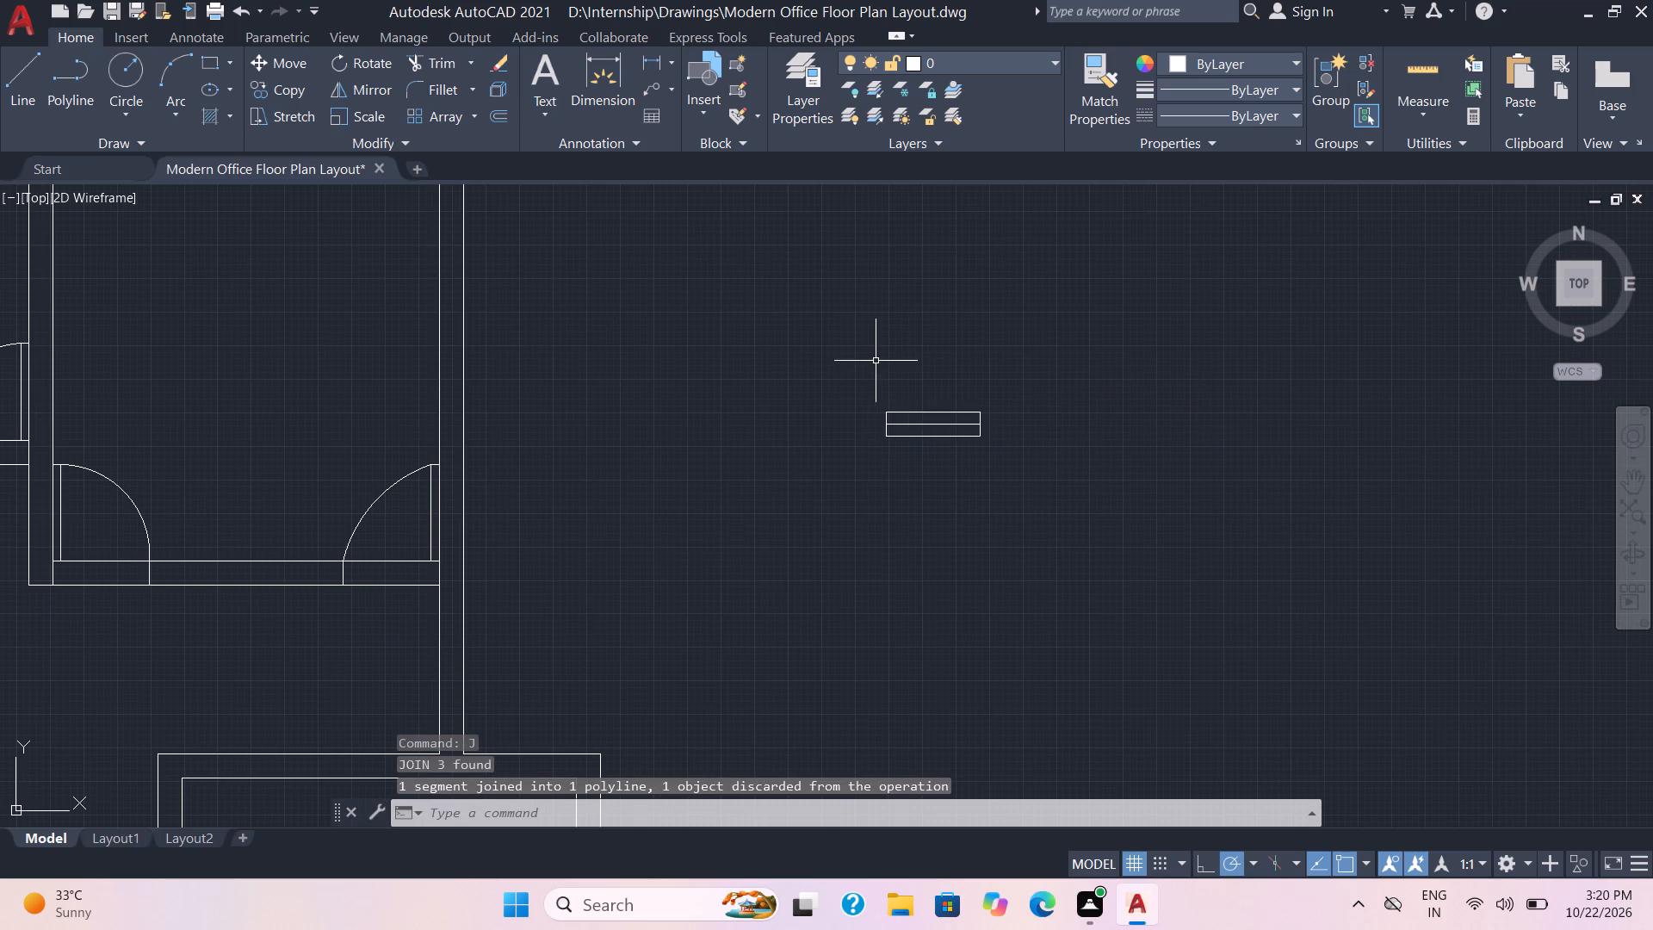
# Copy the shortened window symbol by its east end midpoint twice into the northeast room's north wall, the second copy 6'-9" west of the first.
pyautogui.click(964, 526)
pyautogui.moveTo(917, 406); pyautogui.dragTo(917, 389)
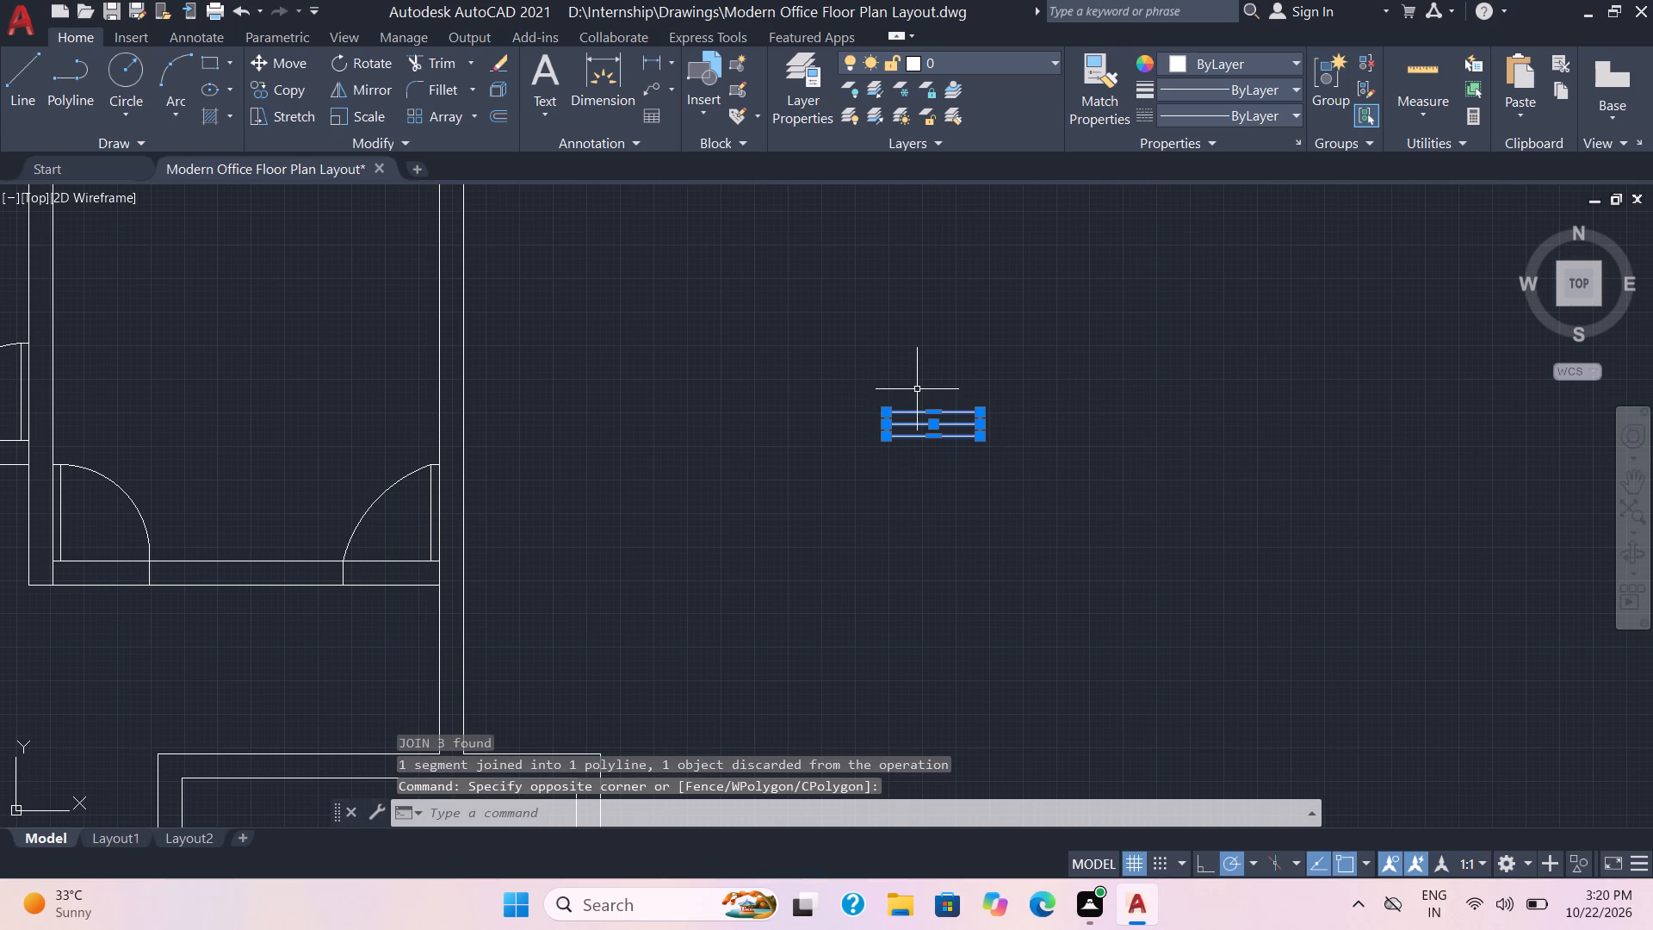
pyautogui.write('co')
pyautogui.press('Return')
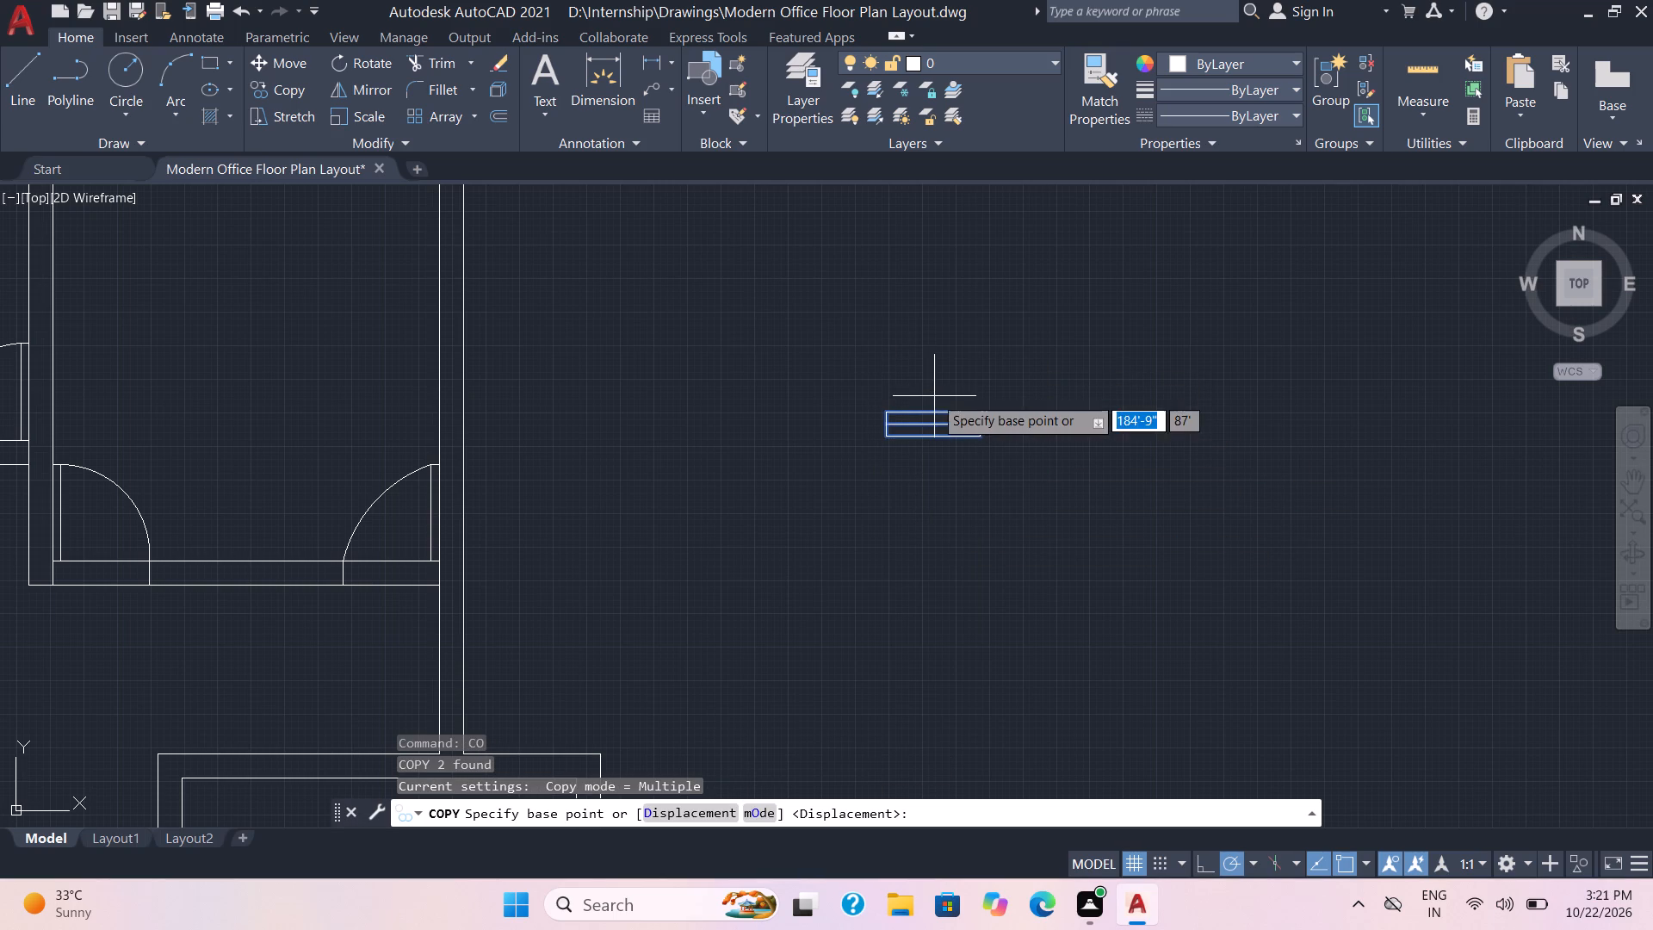
pyautogui.click(974, 424)
pyautogui.scroll(-1, 731, 453)
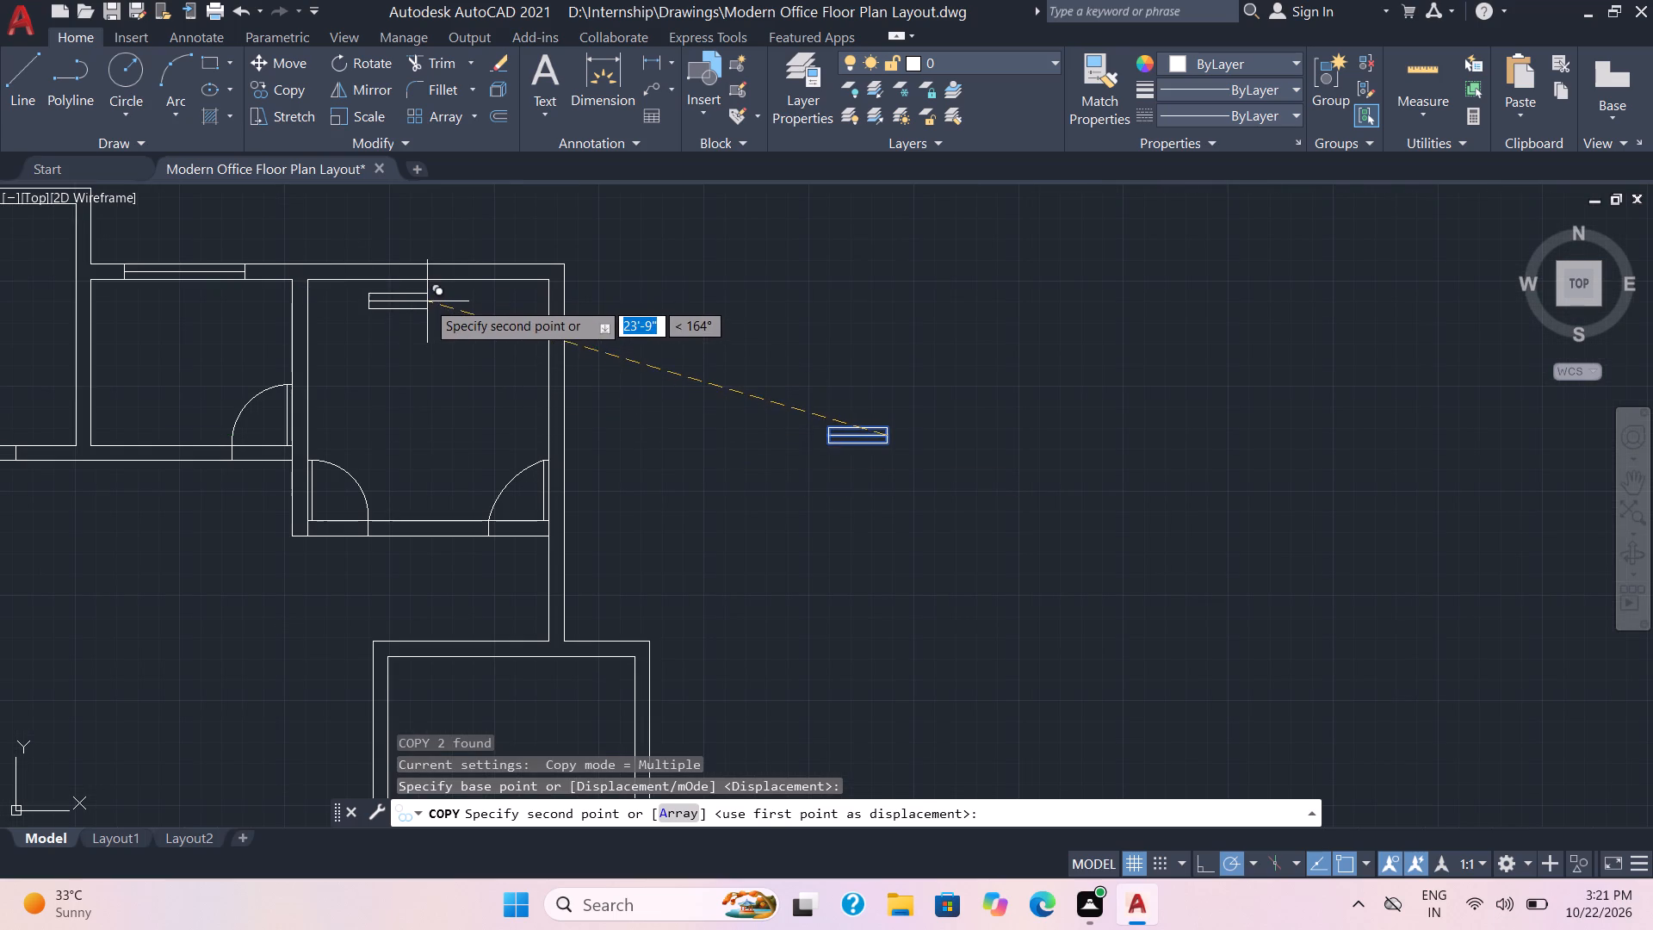
pyautogui.scroll(1, 427, 301)
pyautogui.moveTo(427, 301); pyautogui.dragTo(481, 429, button='middle')
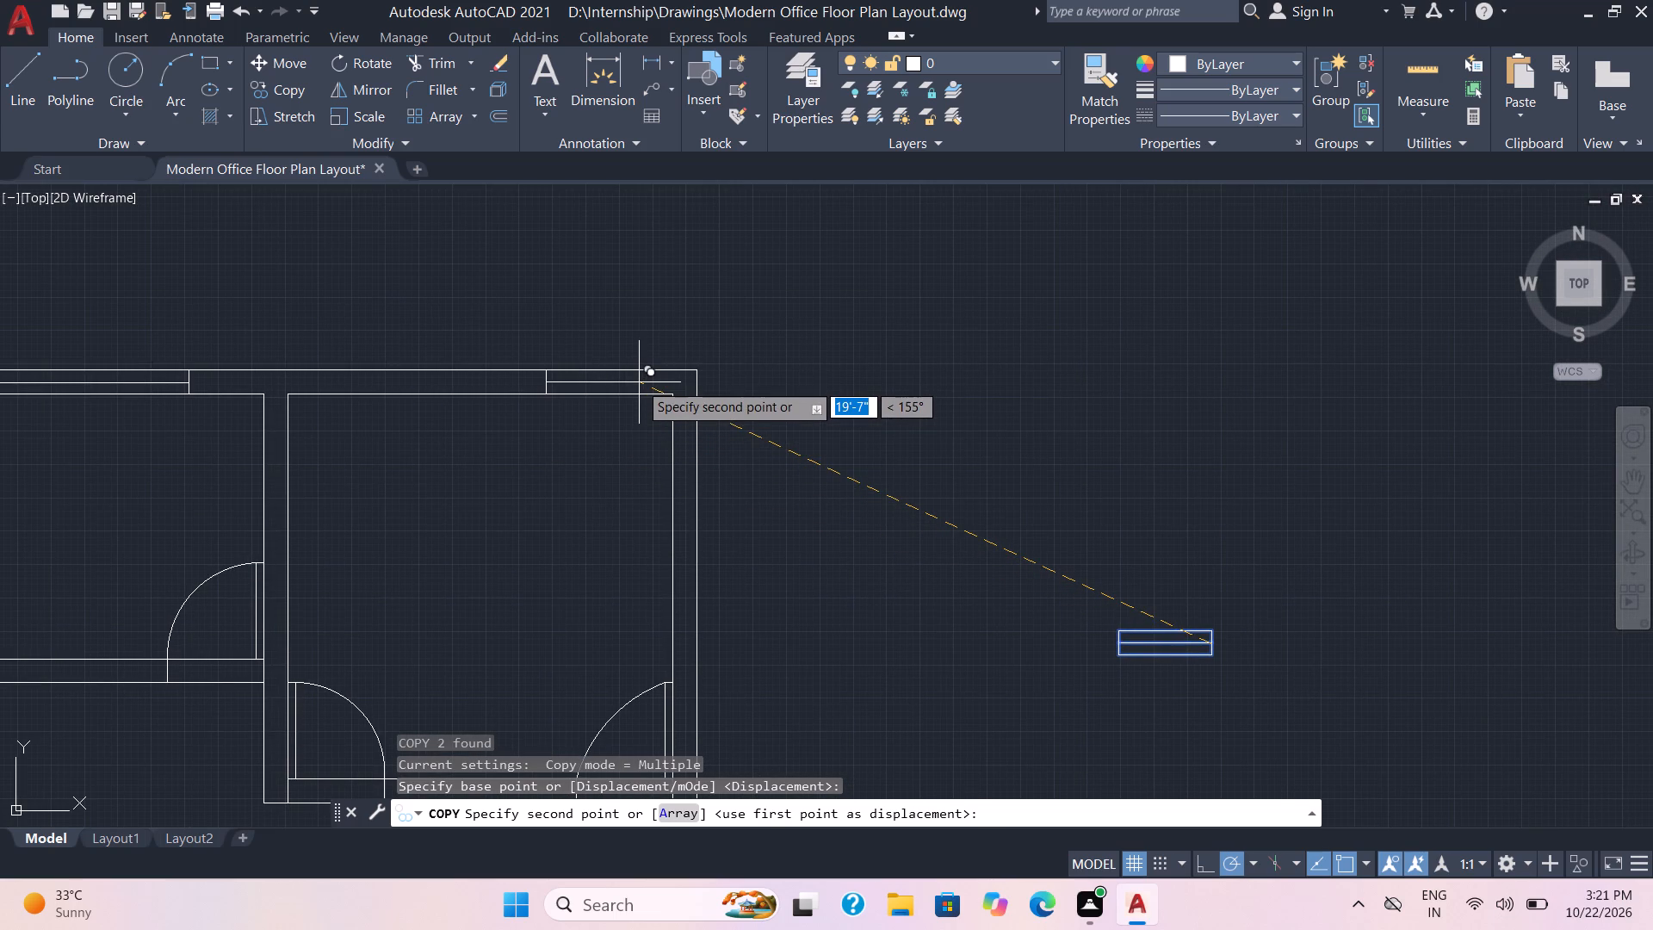
pyautogui.click(639, 382)
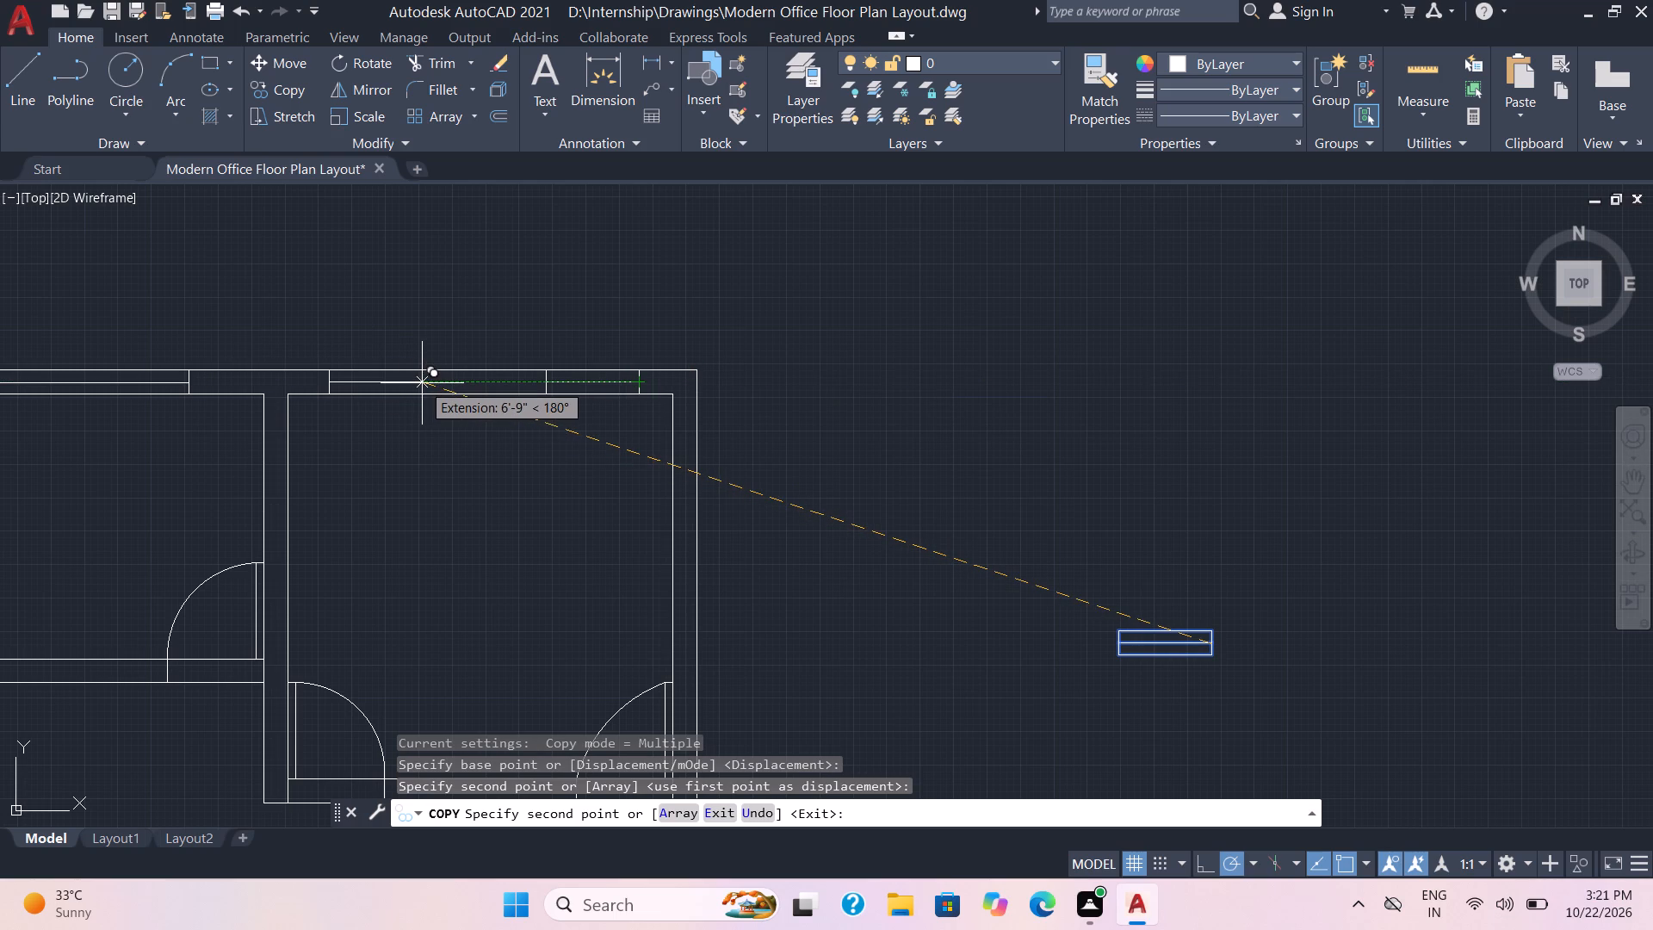
pyautogui.click(422, 383)
# Place three more copies of the shortened window symbol along the northwest room's north wall, the westernmost 5'-3" from the middle one.
pyautogui.scroll(-1, 205, 454)
pyautogui.moveTo(209, 452); pyautogui.dragTo(690, 477, button='middle')
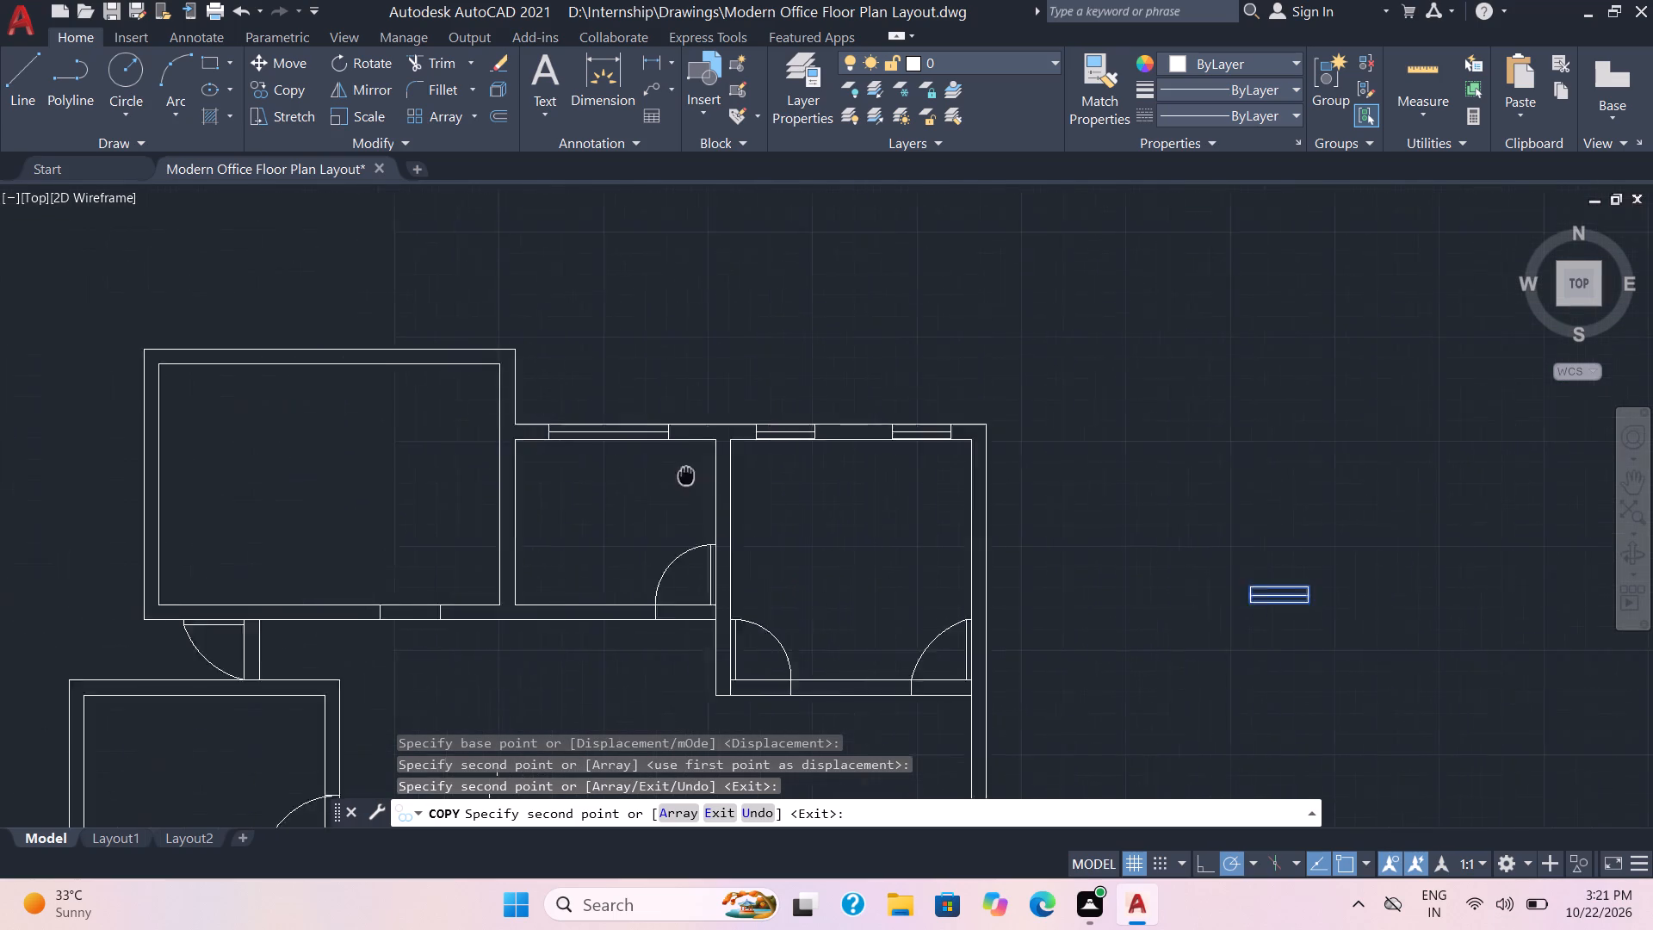
pyautogui.moveTo(690, 477); pyautogui.dragTo(808, 480, button='middle')
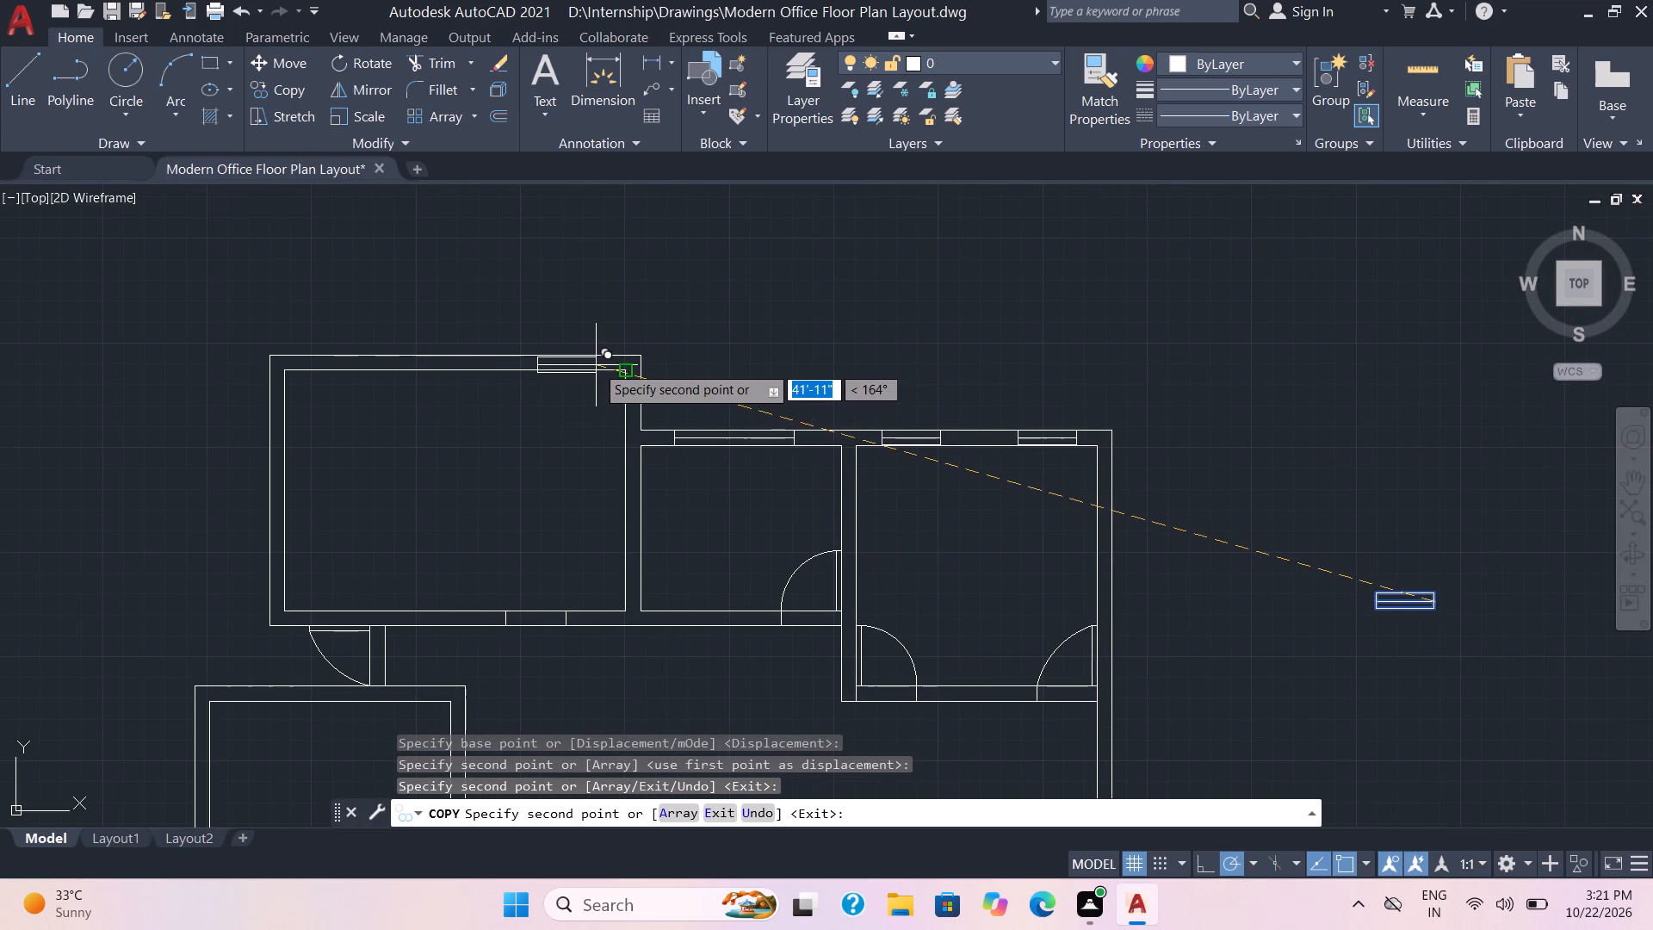
pyautogui.scroll(2, 596, 365)
pyautogui.click(594, 361)
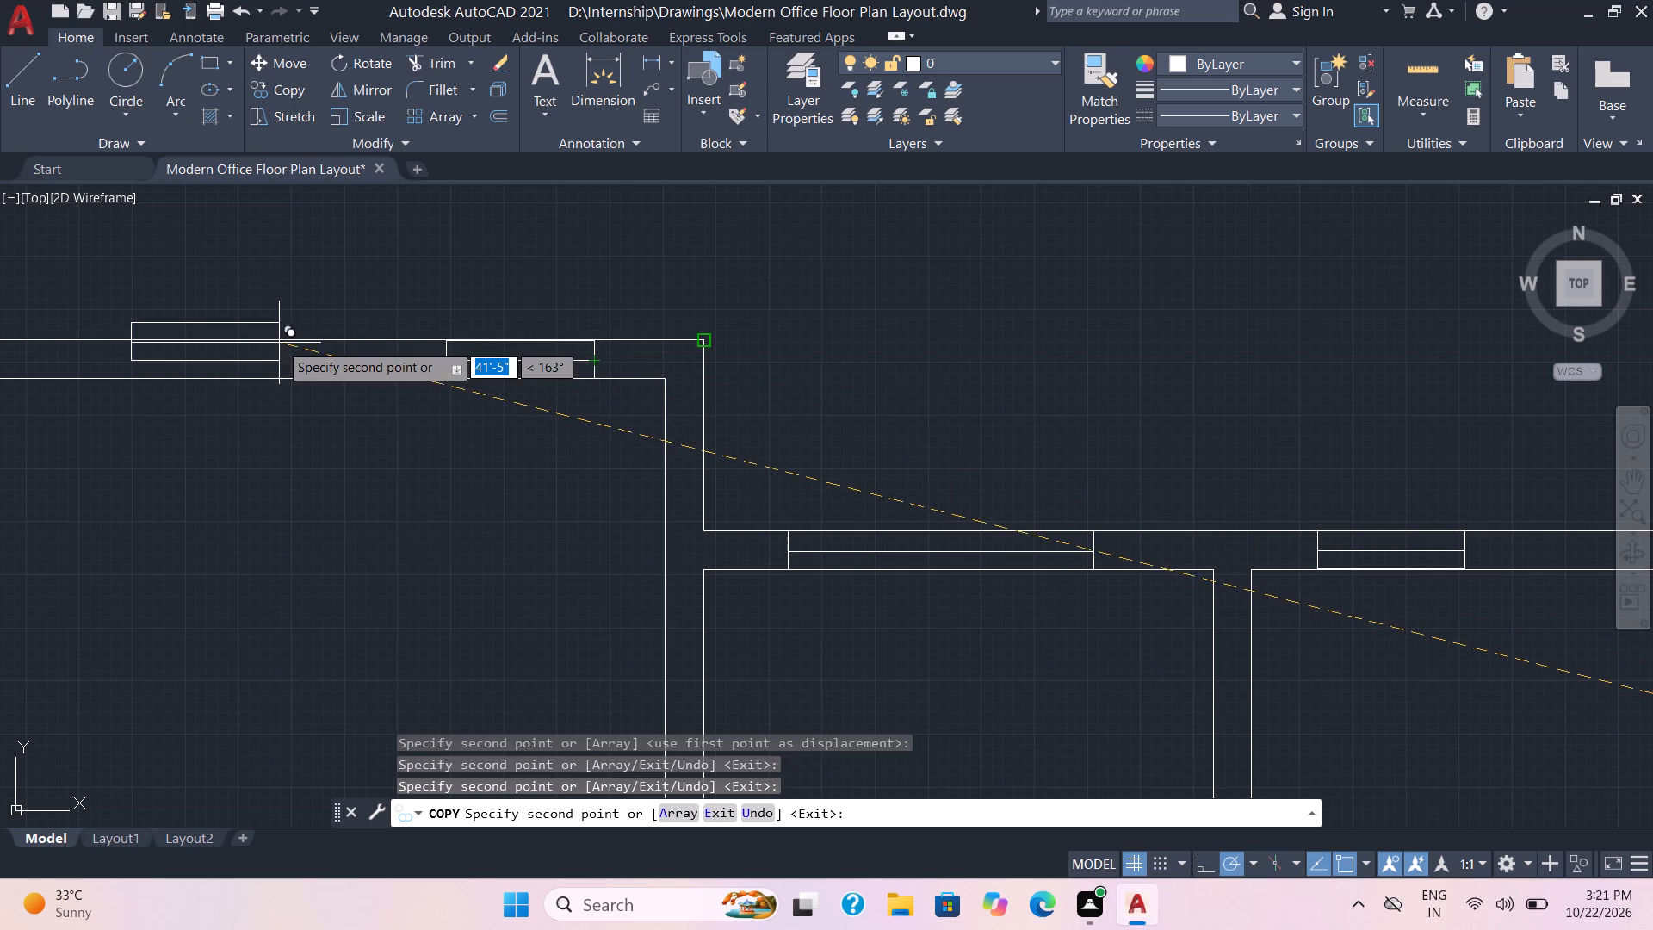
pyautogui.click(279, 362)
pyautogui.moveTo(279, 362); pyautogui.dragTo(323, 360, button='middle')
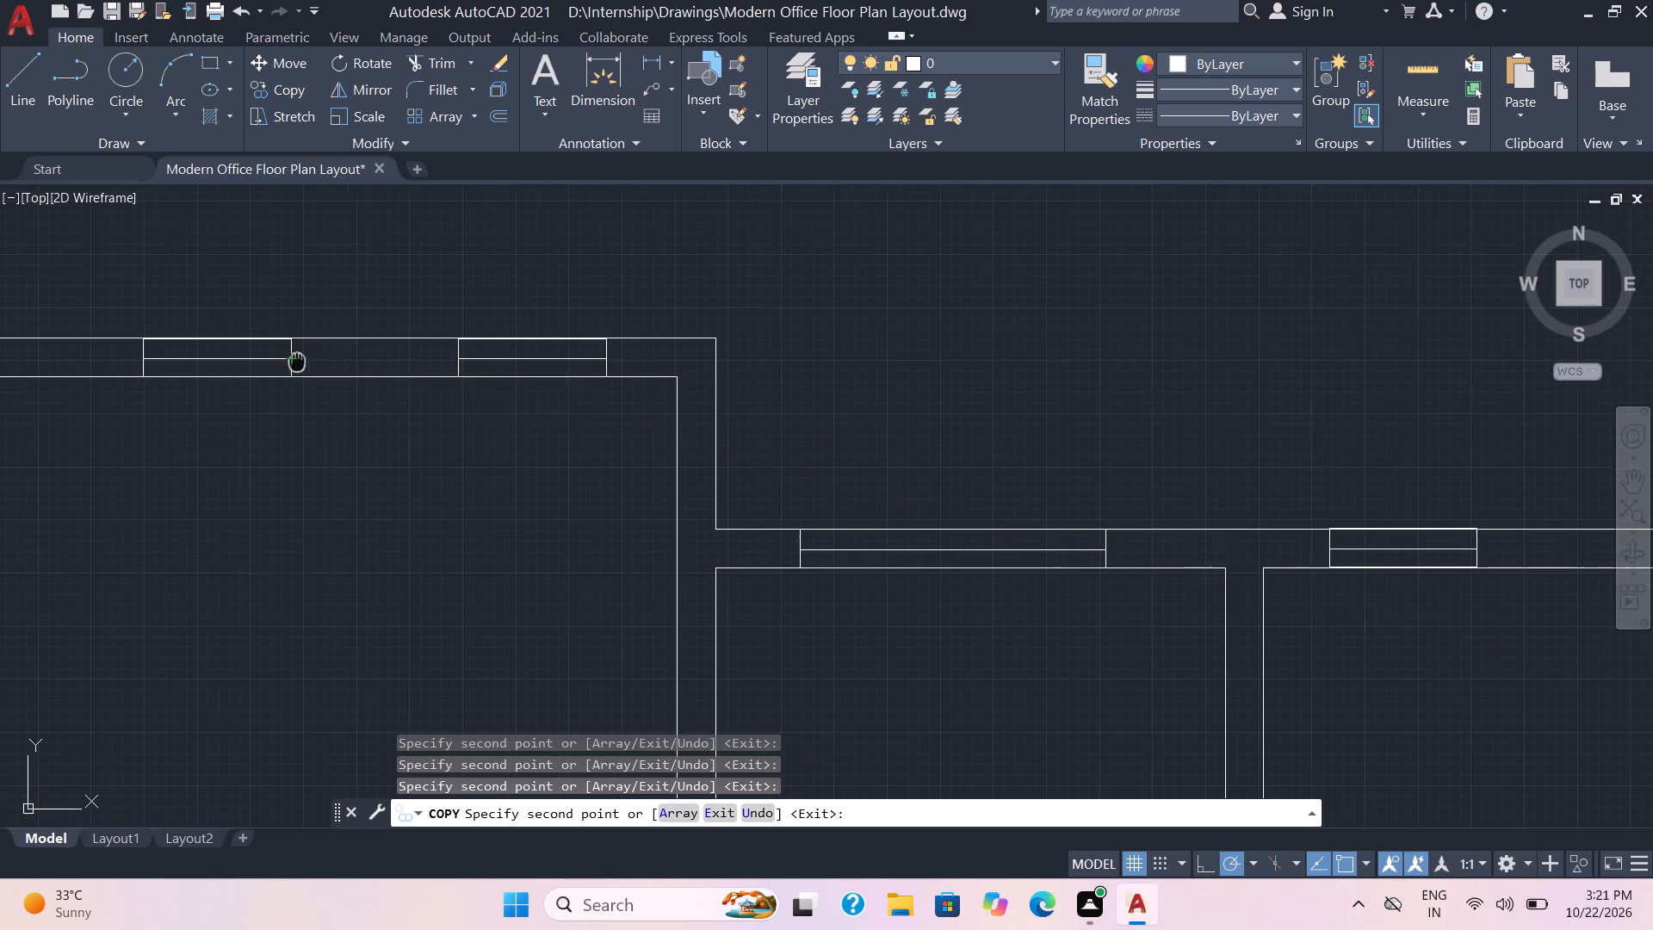
pyautogui.moveTo(323, 360); pyautogui.dragTo(604, 387, button='middle')
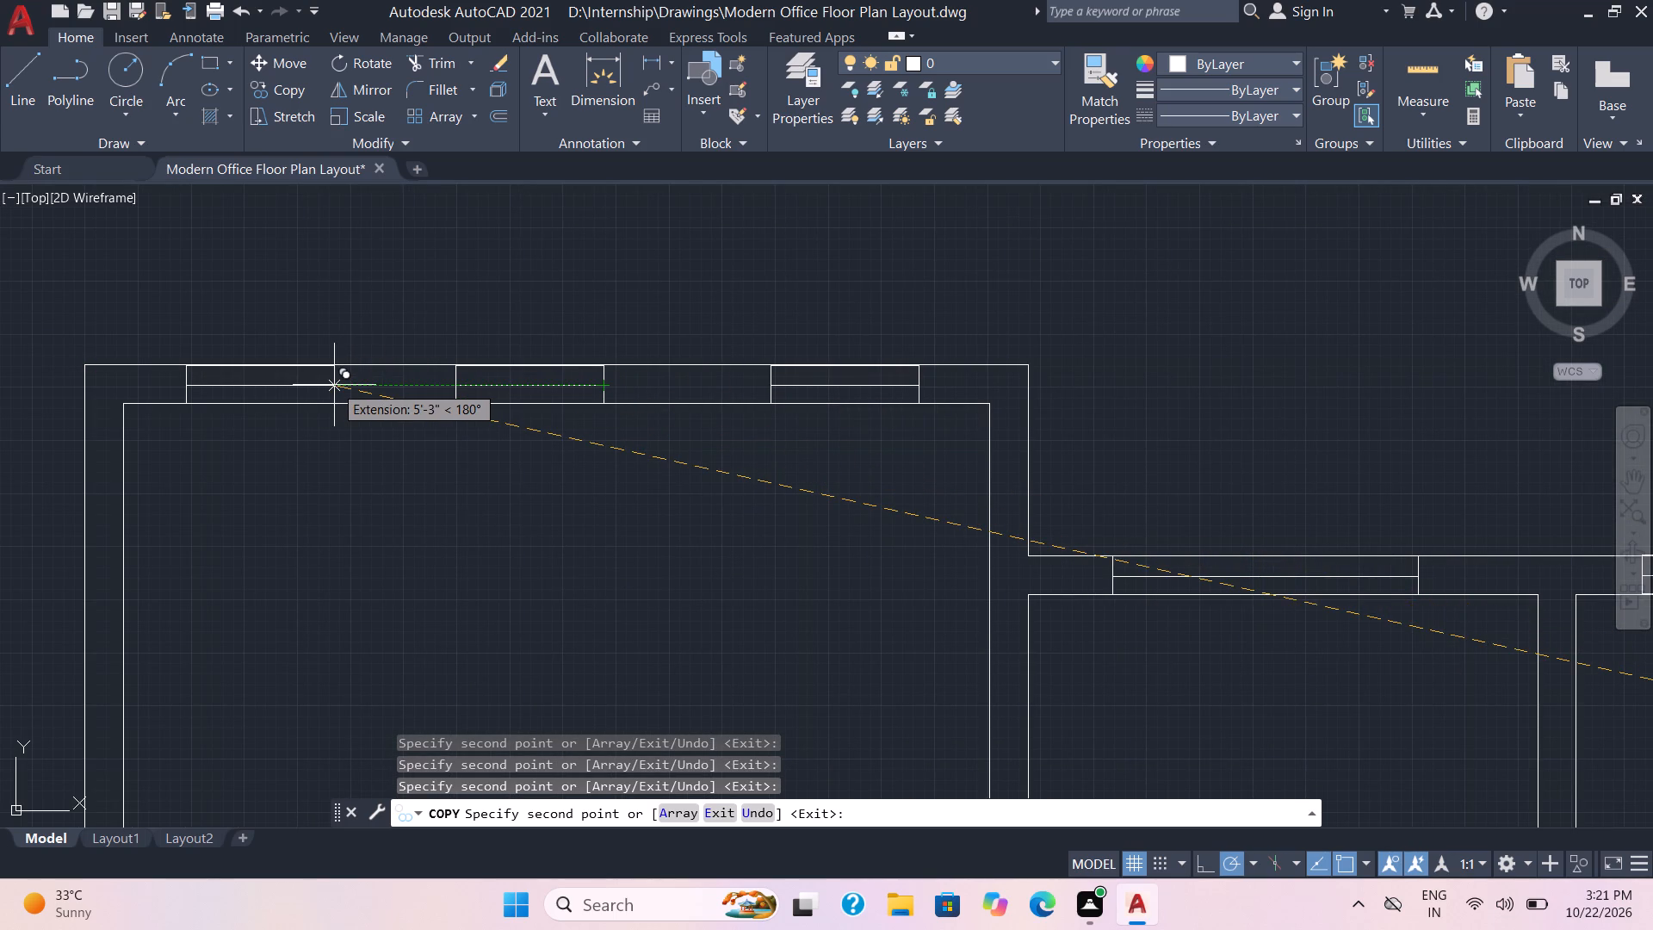
pyautogui.click(334, 385)
pyautogui.scroll(-1, 483, 489)
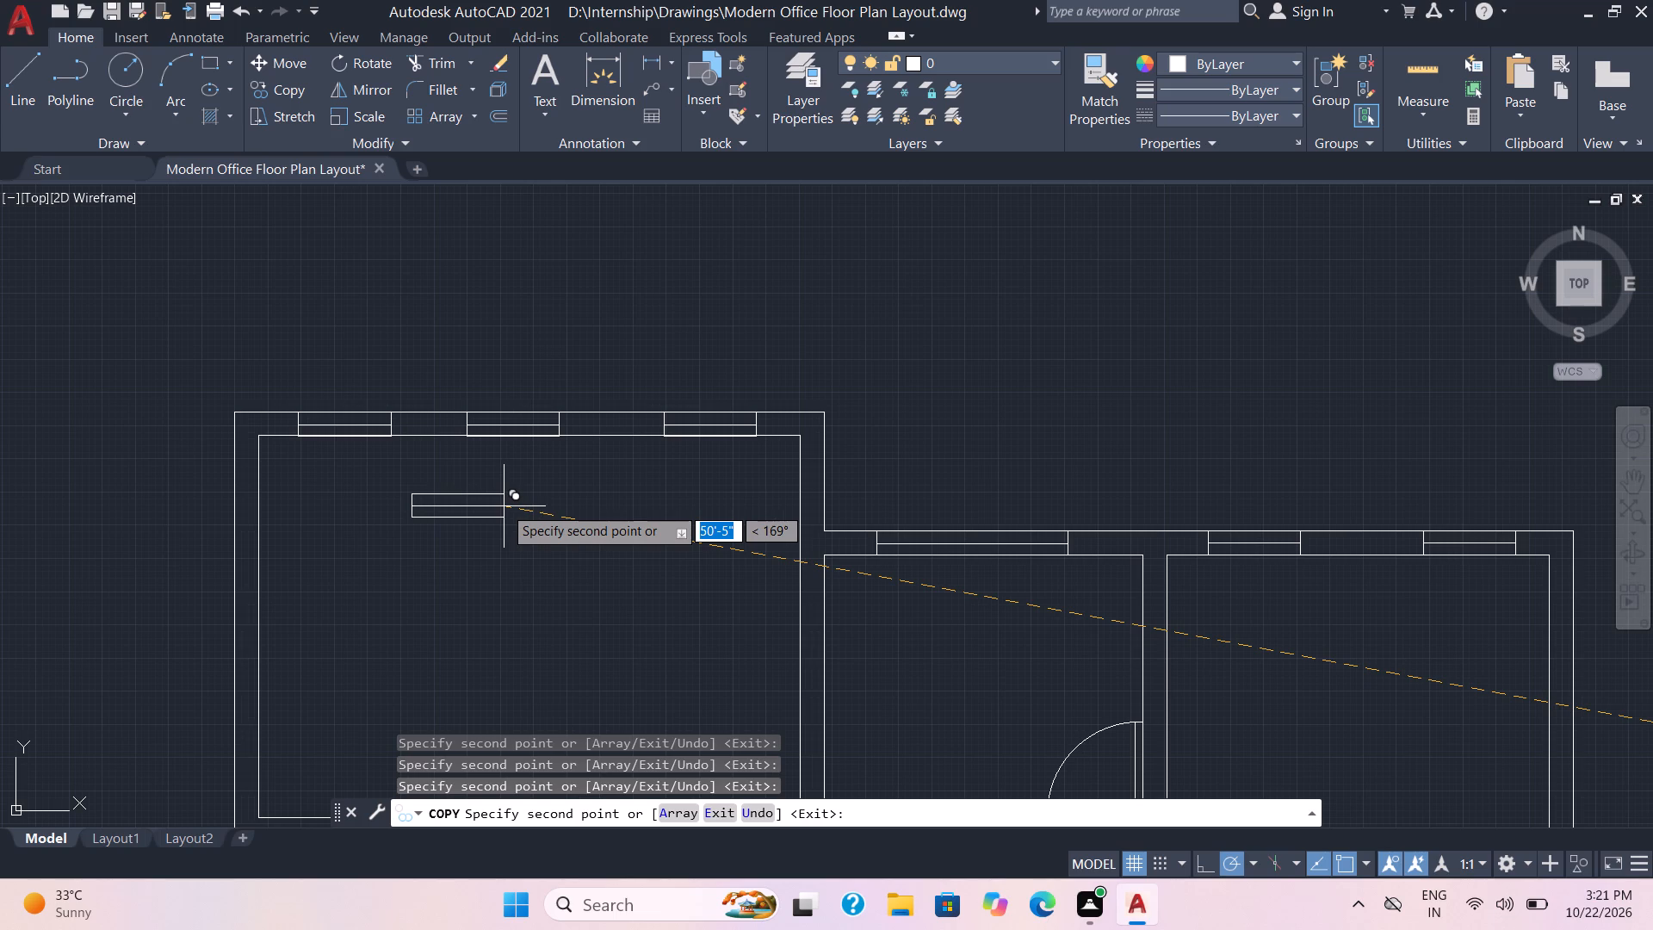
pyautogui.moveTo(543, 533); pyautogui.dragTo(562, 215, button='middle')
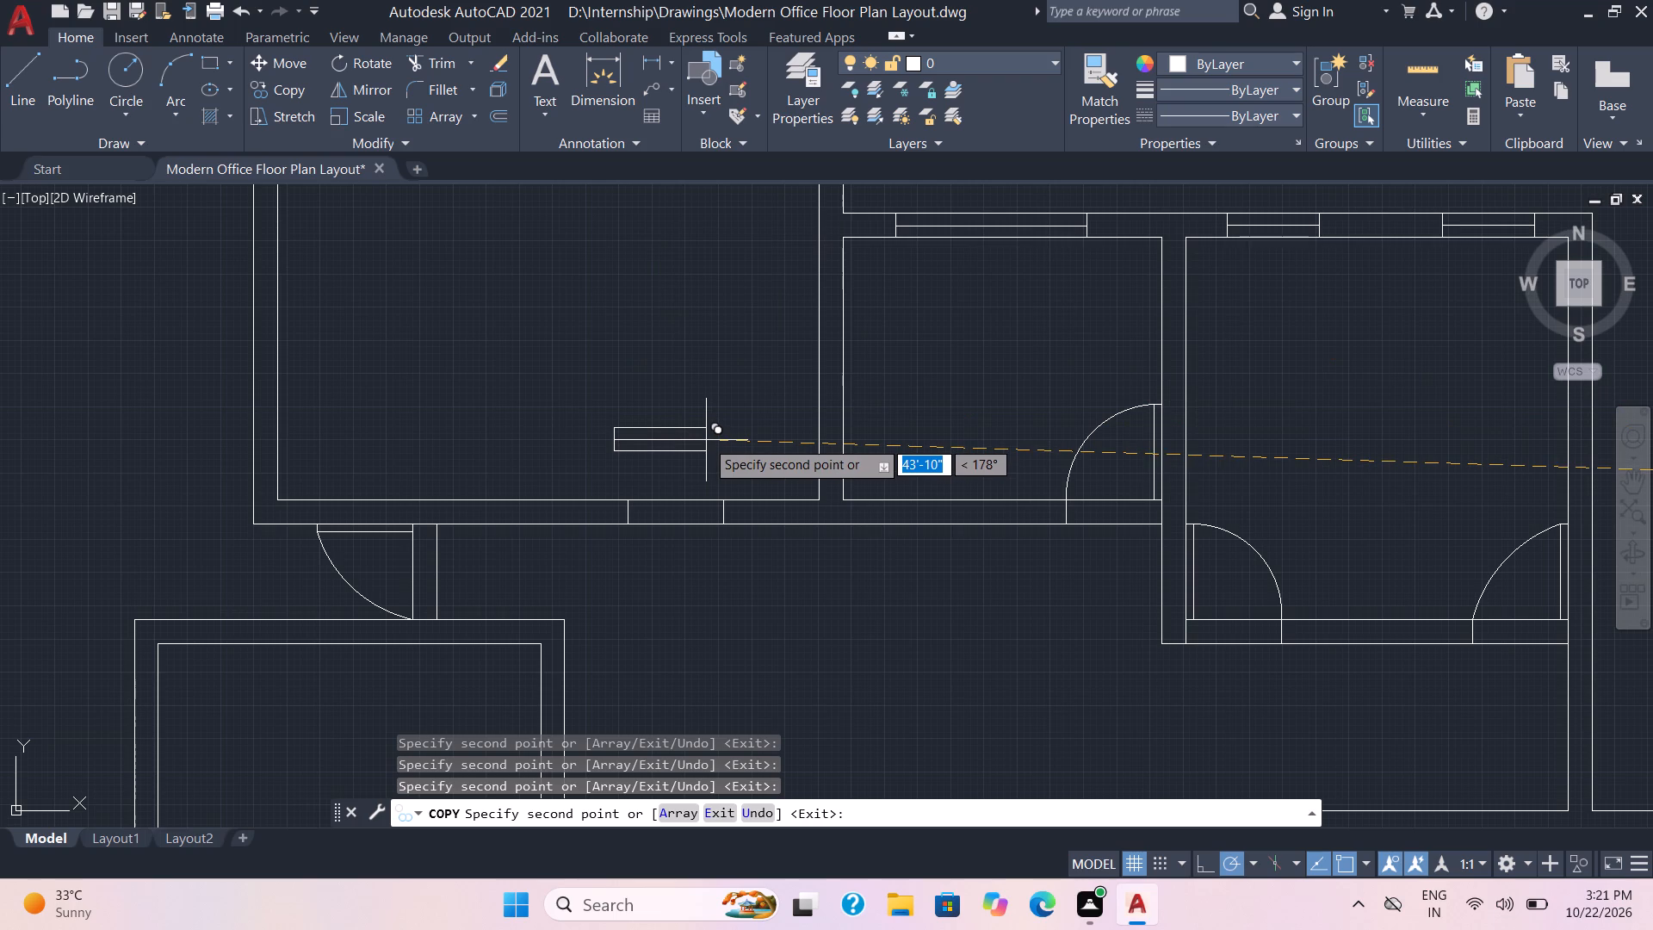
pyautogui.scroll(-1, 1008, 456)
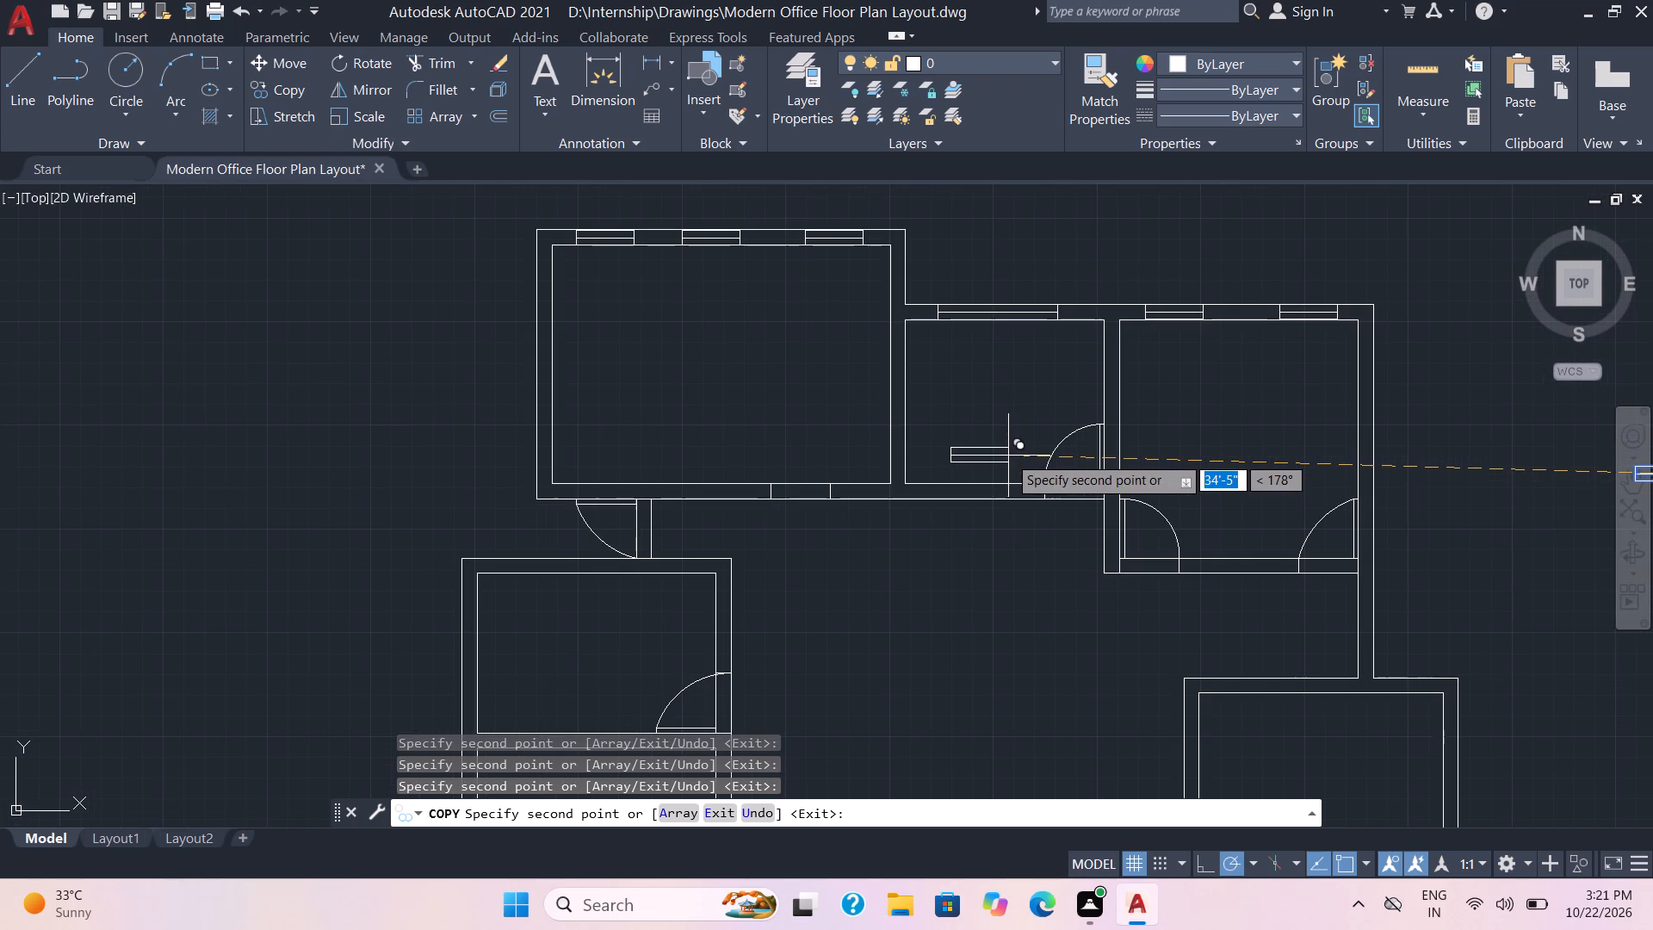
pyautogui.press('Escape')
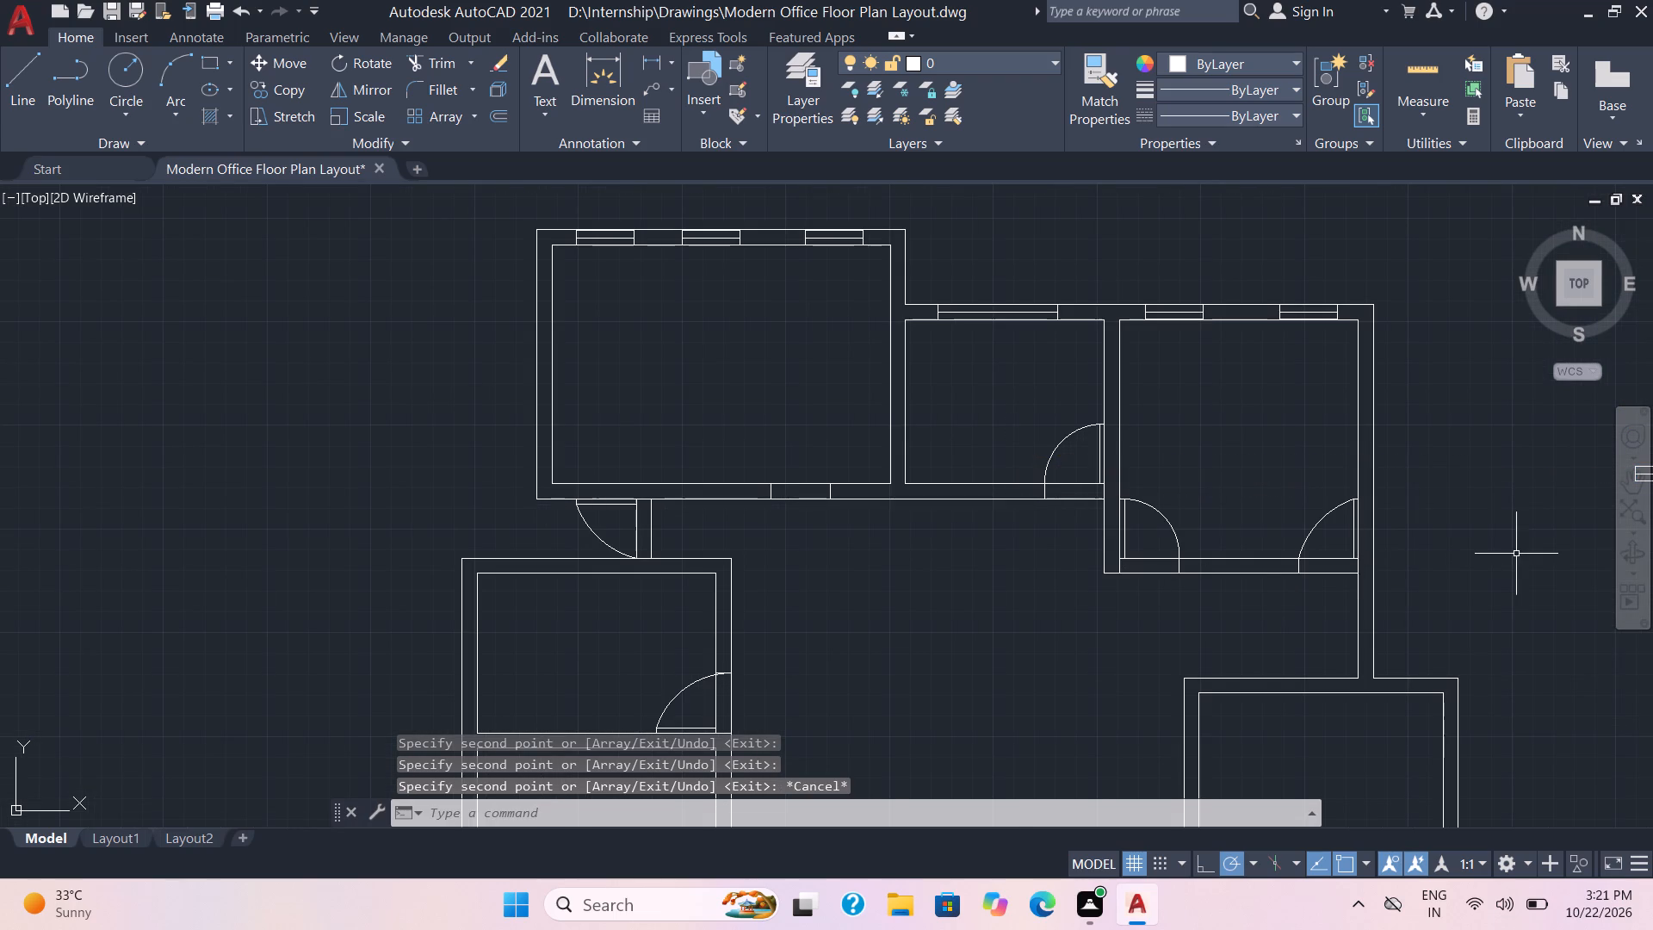
# Rotate the shortened window symbol east of the plan 90° about its northwest corner so it stands vertical.
pyautogui.scroll(-1, 1520, 552)
pyautogui.moveTo(1508, 546); pyautogui.dragTo(674, 528, button='middle')
pyautogui.moveTo(812, 547); pyautogui.dragTo(811, 538)
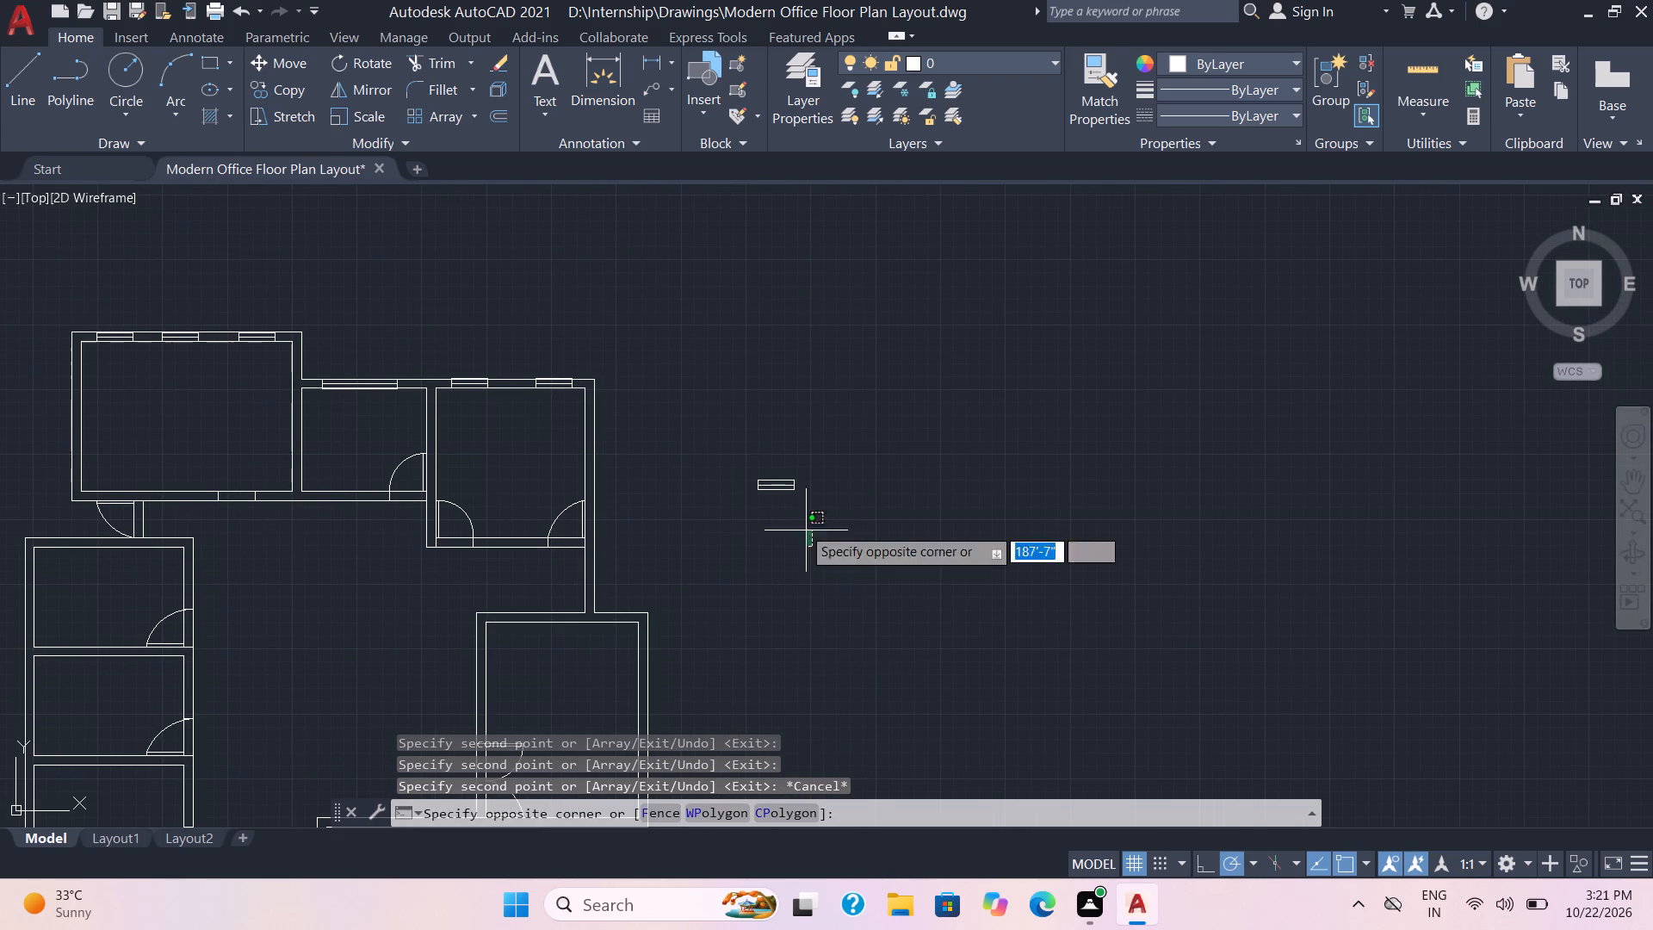
pyautogui.click(696, 432)
pyautogui.write('ro')
pyautogui.press('Return')
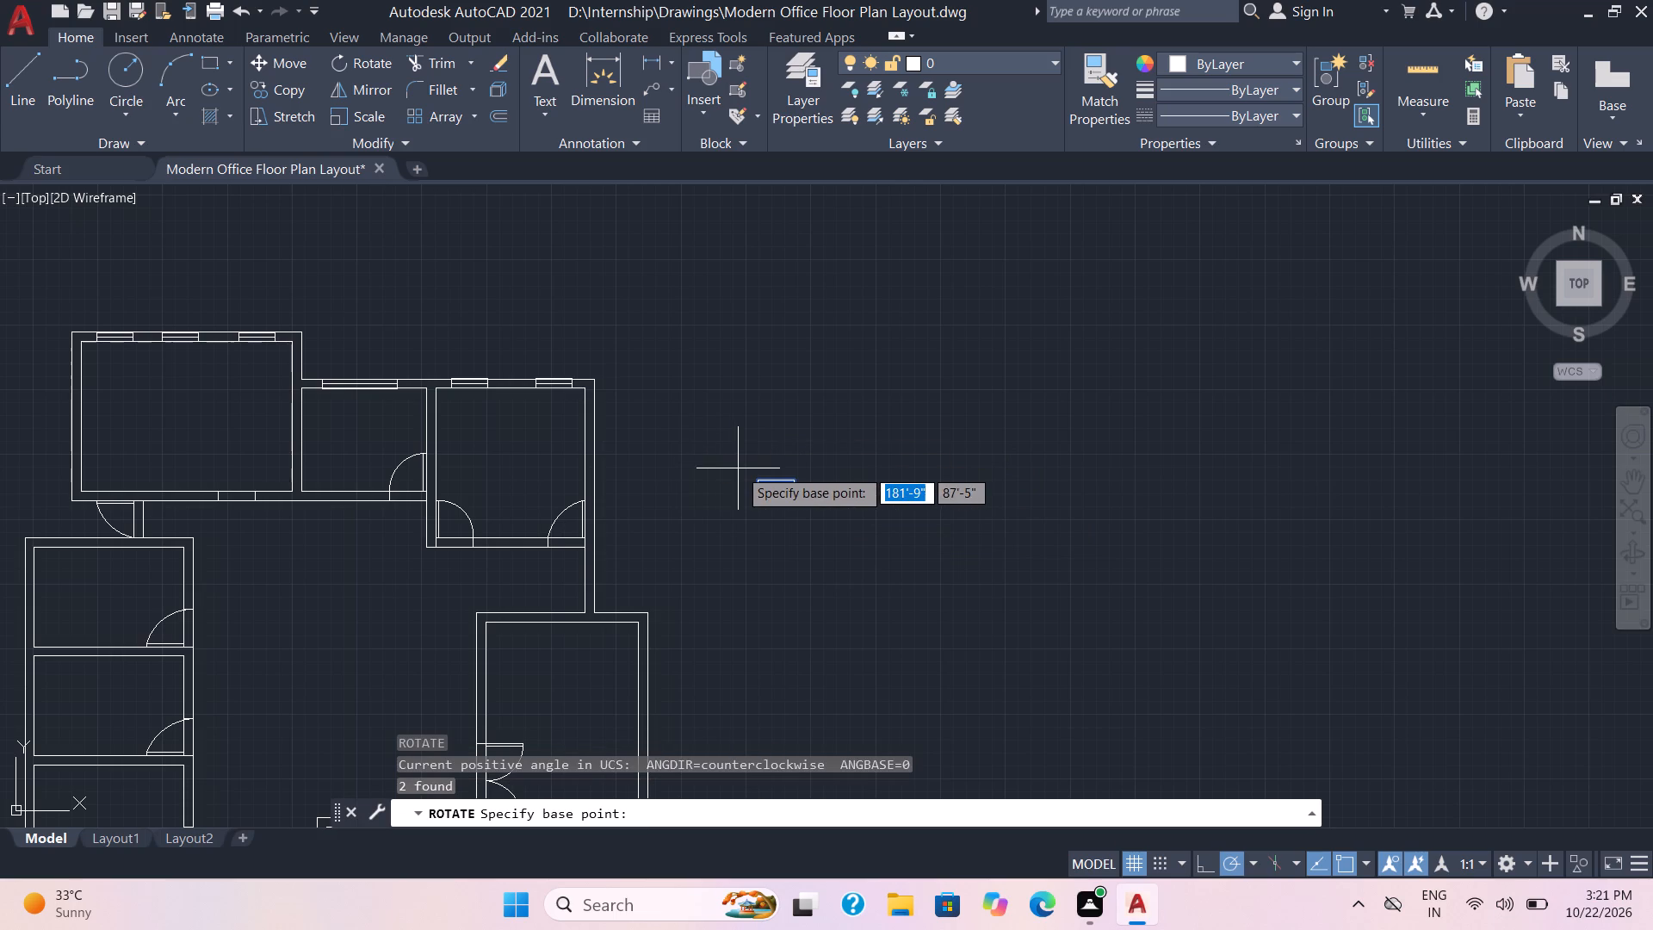
pyautogui.click(749, 481)
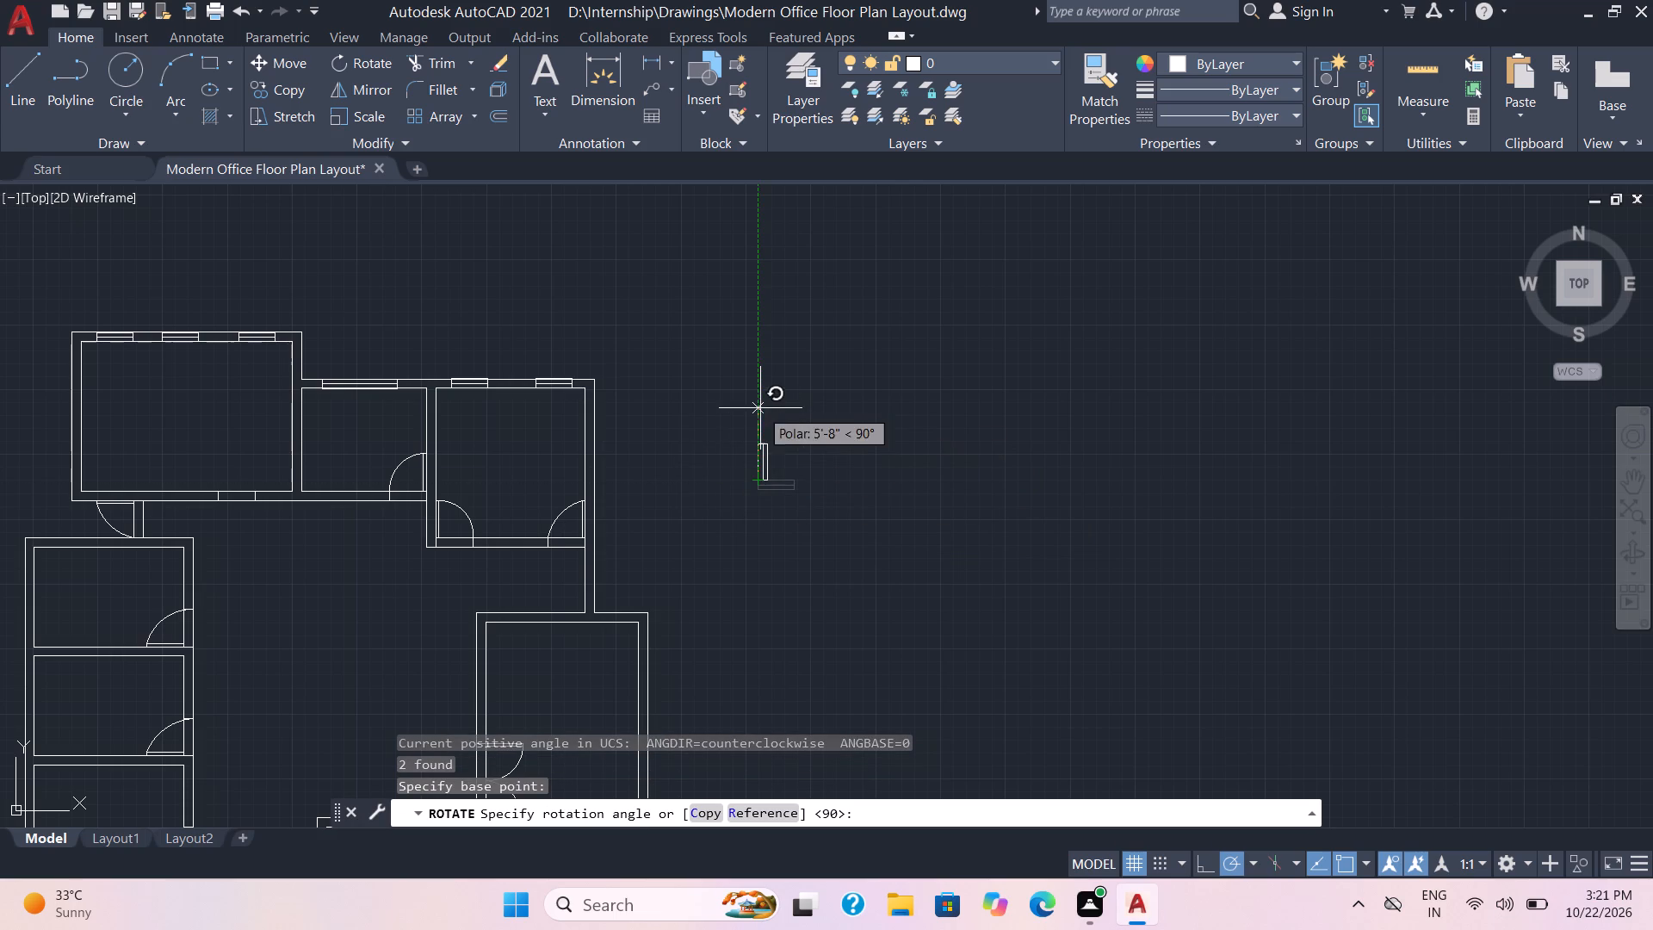
pyautogui.click(750, 405)
# Copy the vertical window symbol by its south end midpoint twice into the southeast room's west wall above the double door, 4'-3" apart.
pyautogui.click(820, 507)
pyautogui.click(684, 392)
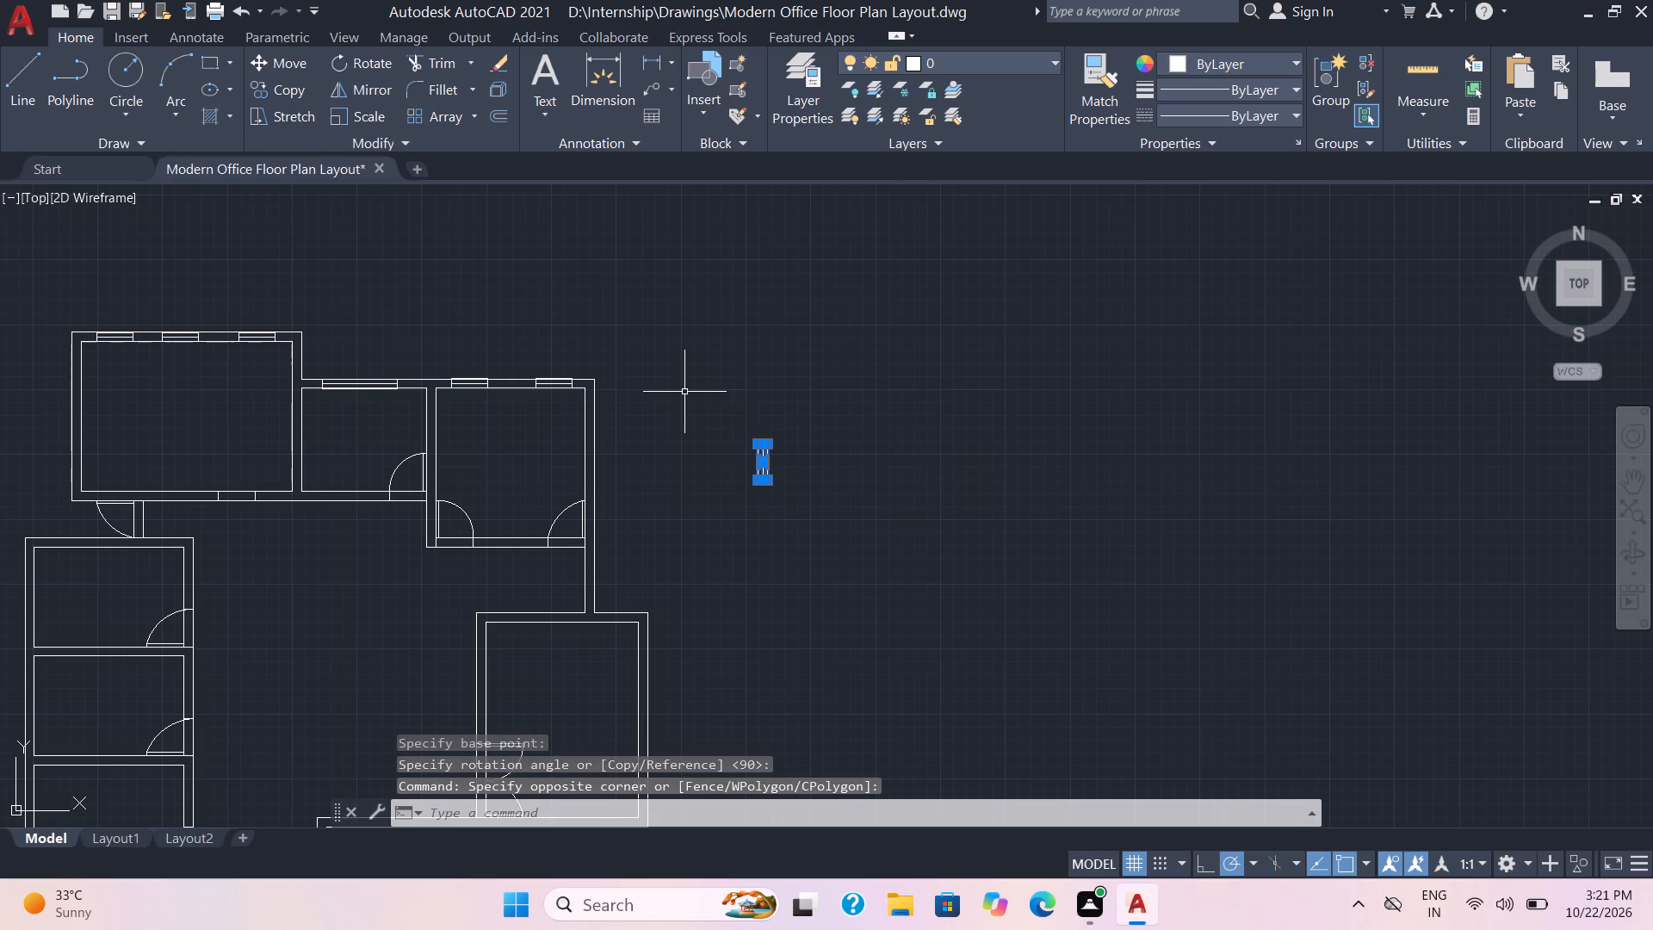
pyautogui.write('co')
pyautogui.press('Return')
pyautogui.scroll(3, 726, 452)
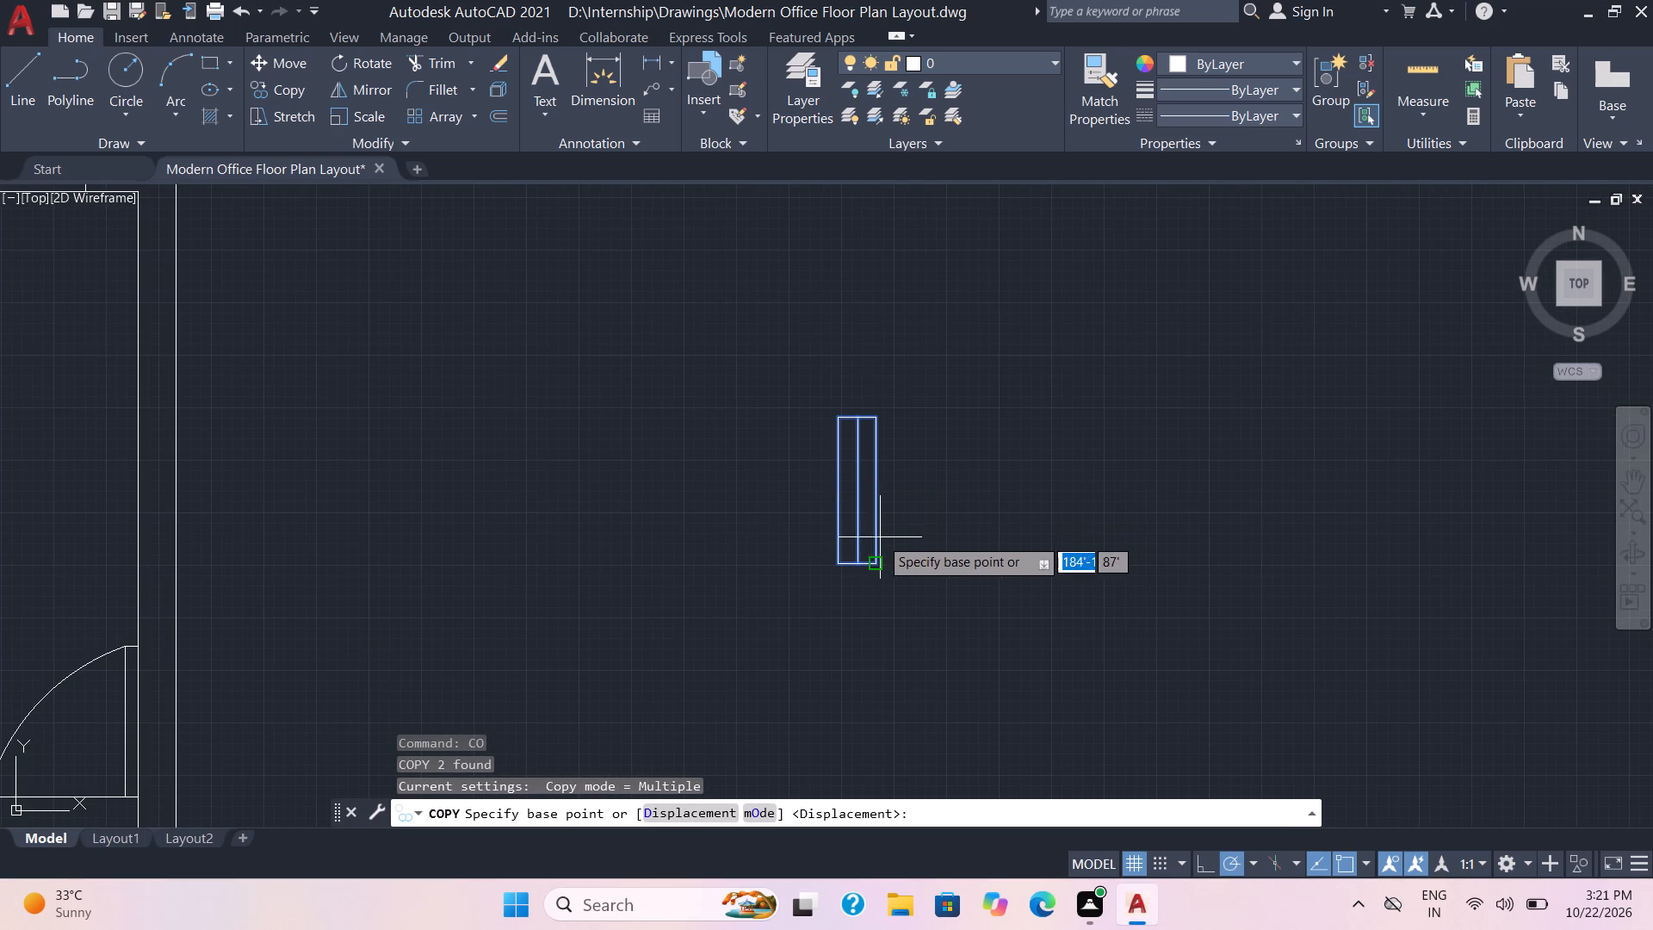
pyautogui.click(859, 563)
pyautogui.scroll(-2, 475, 560)
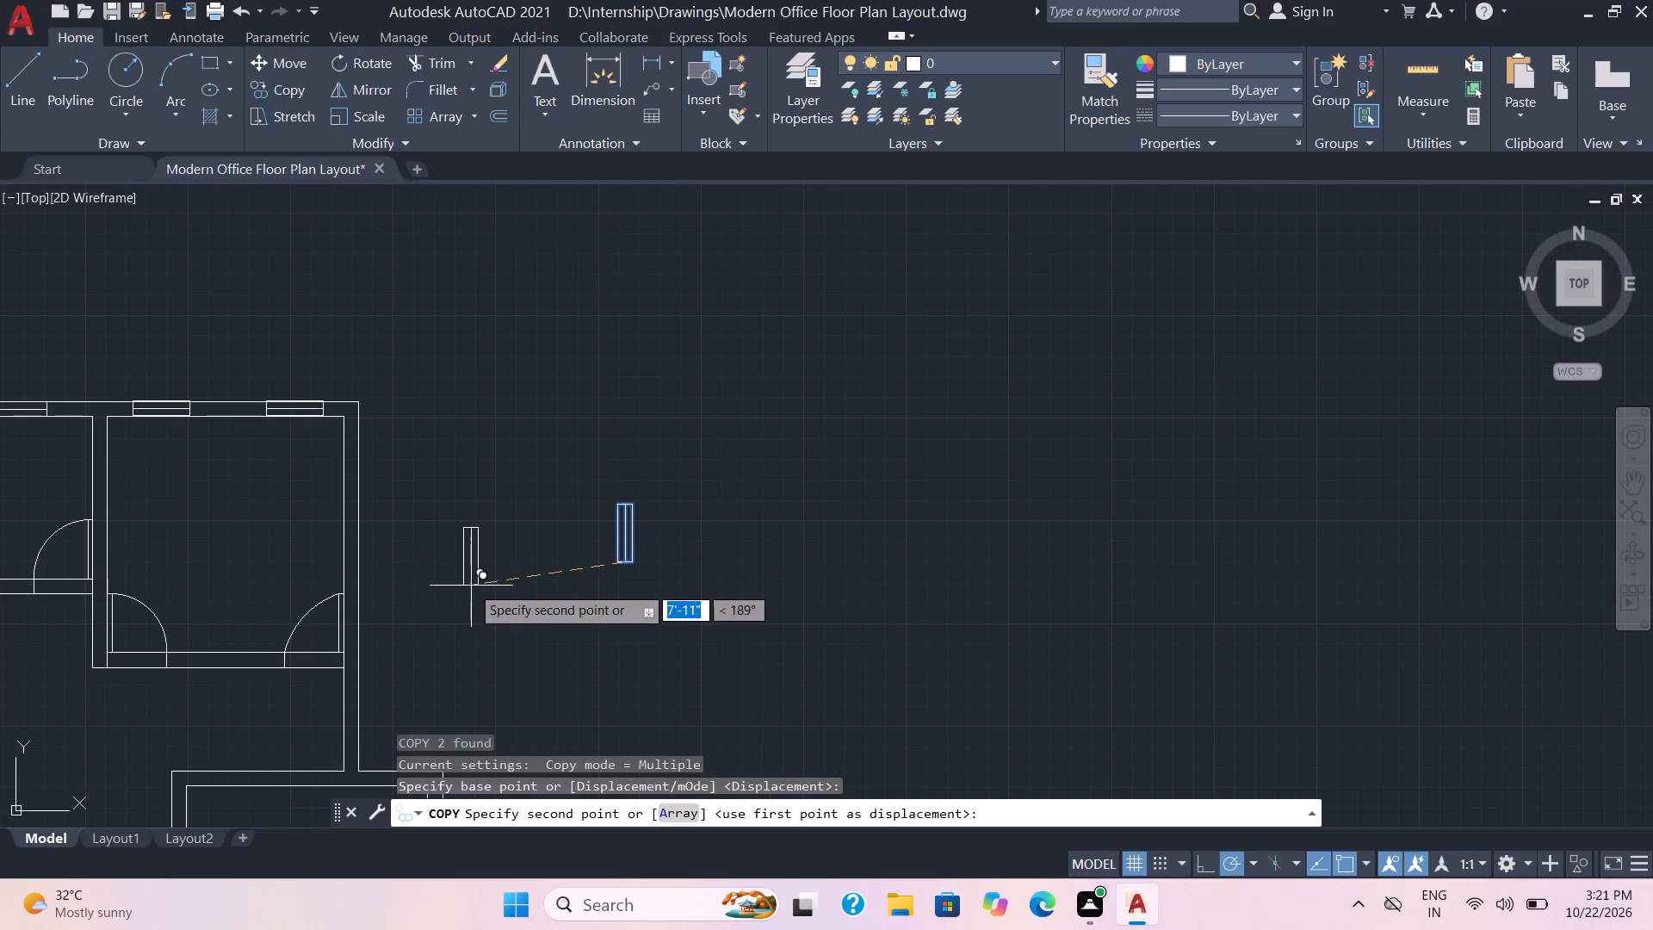
pyautogui.moveTo(471, 586); pyautogui.dragTo(702, 246, button='middle')
pyautogui.scroll(-1, 550, 479)
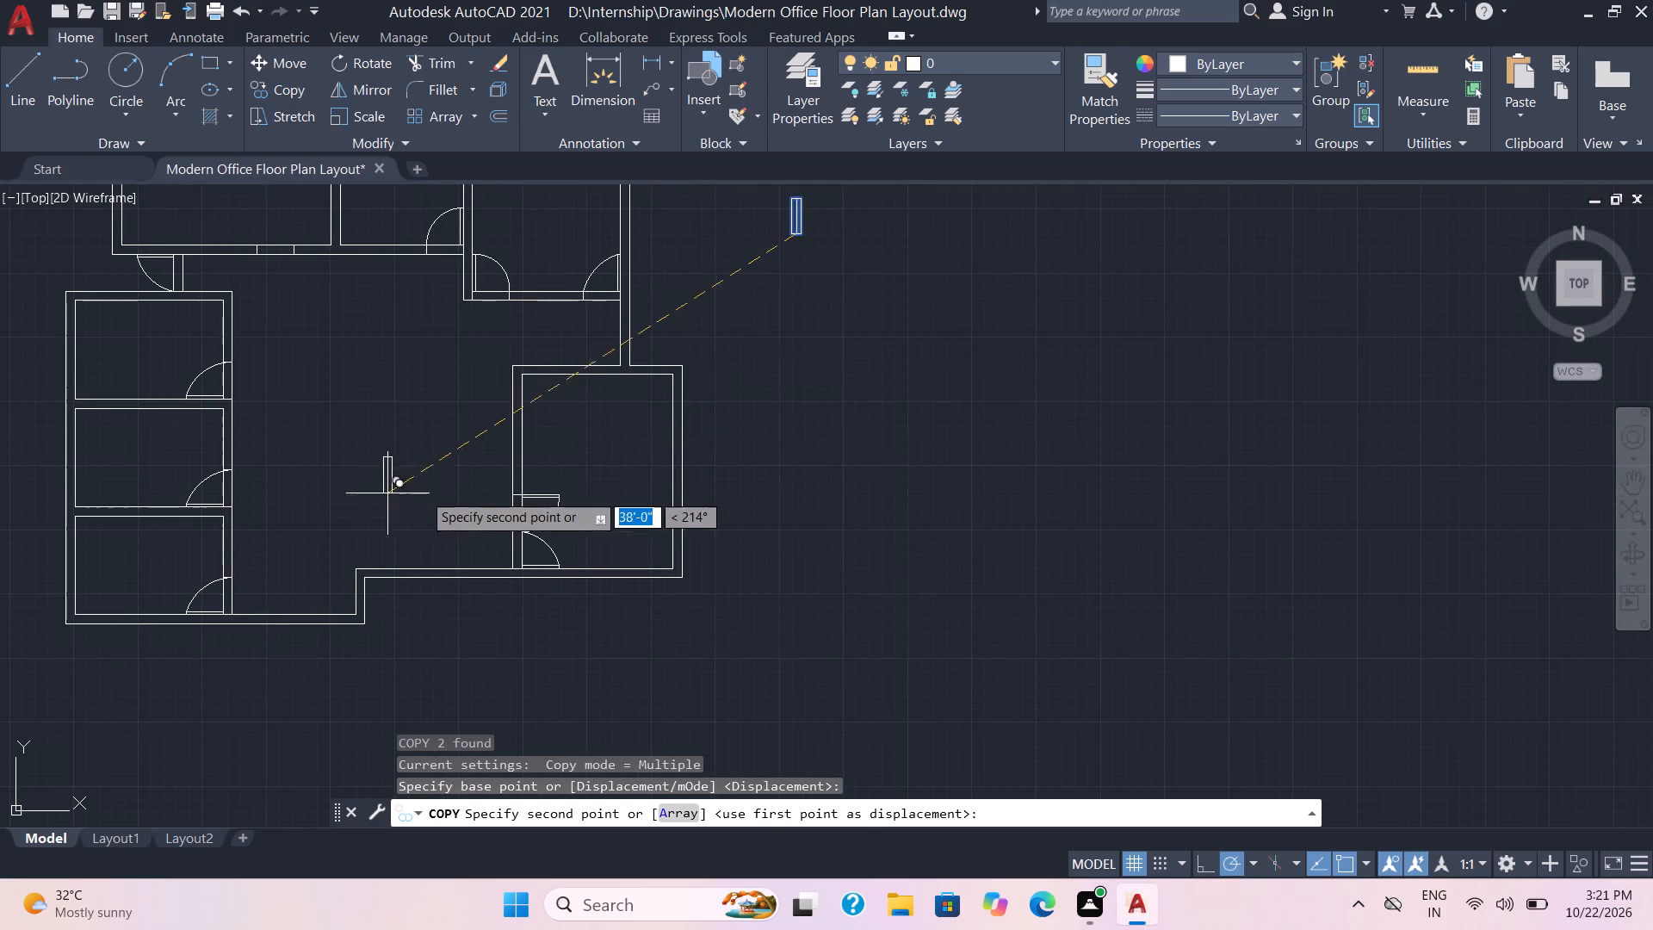
pyautogui.scroll(2, 474, 484)
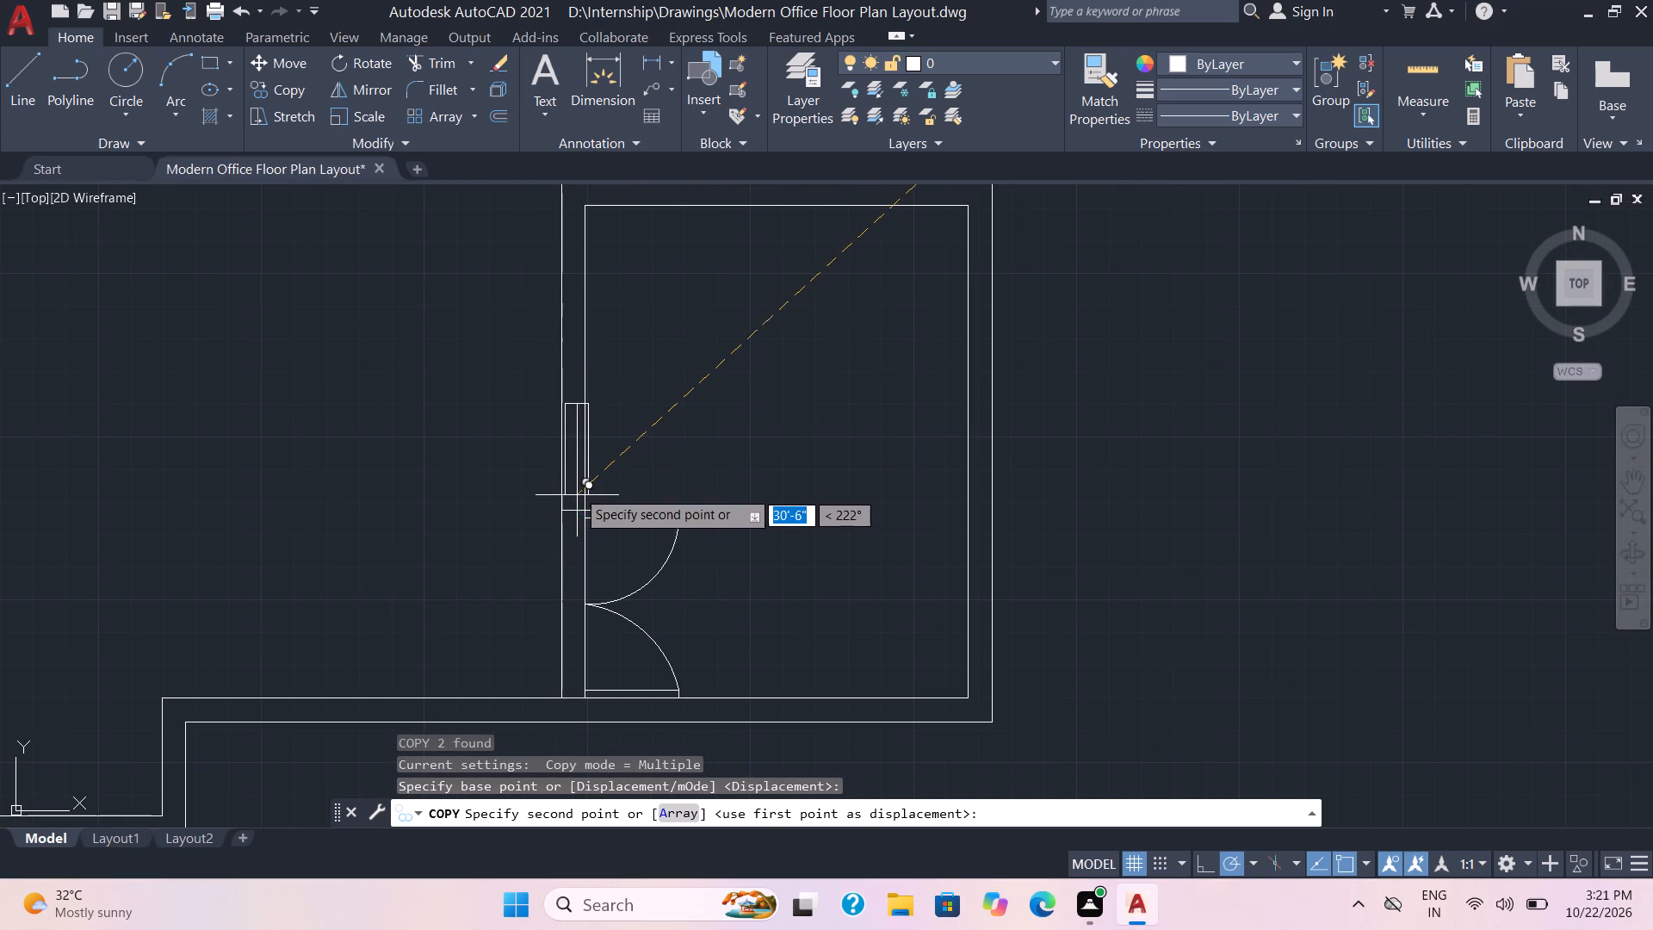
pyautogui.scroll(1, 578, 484)
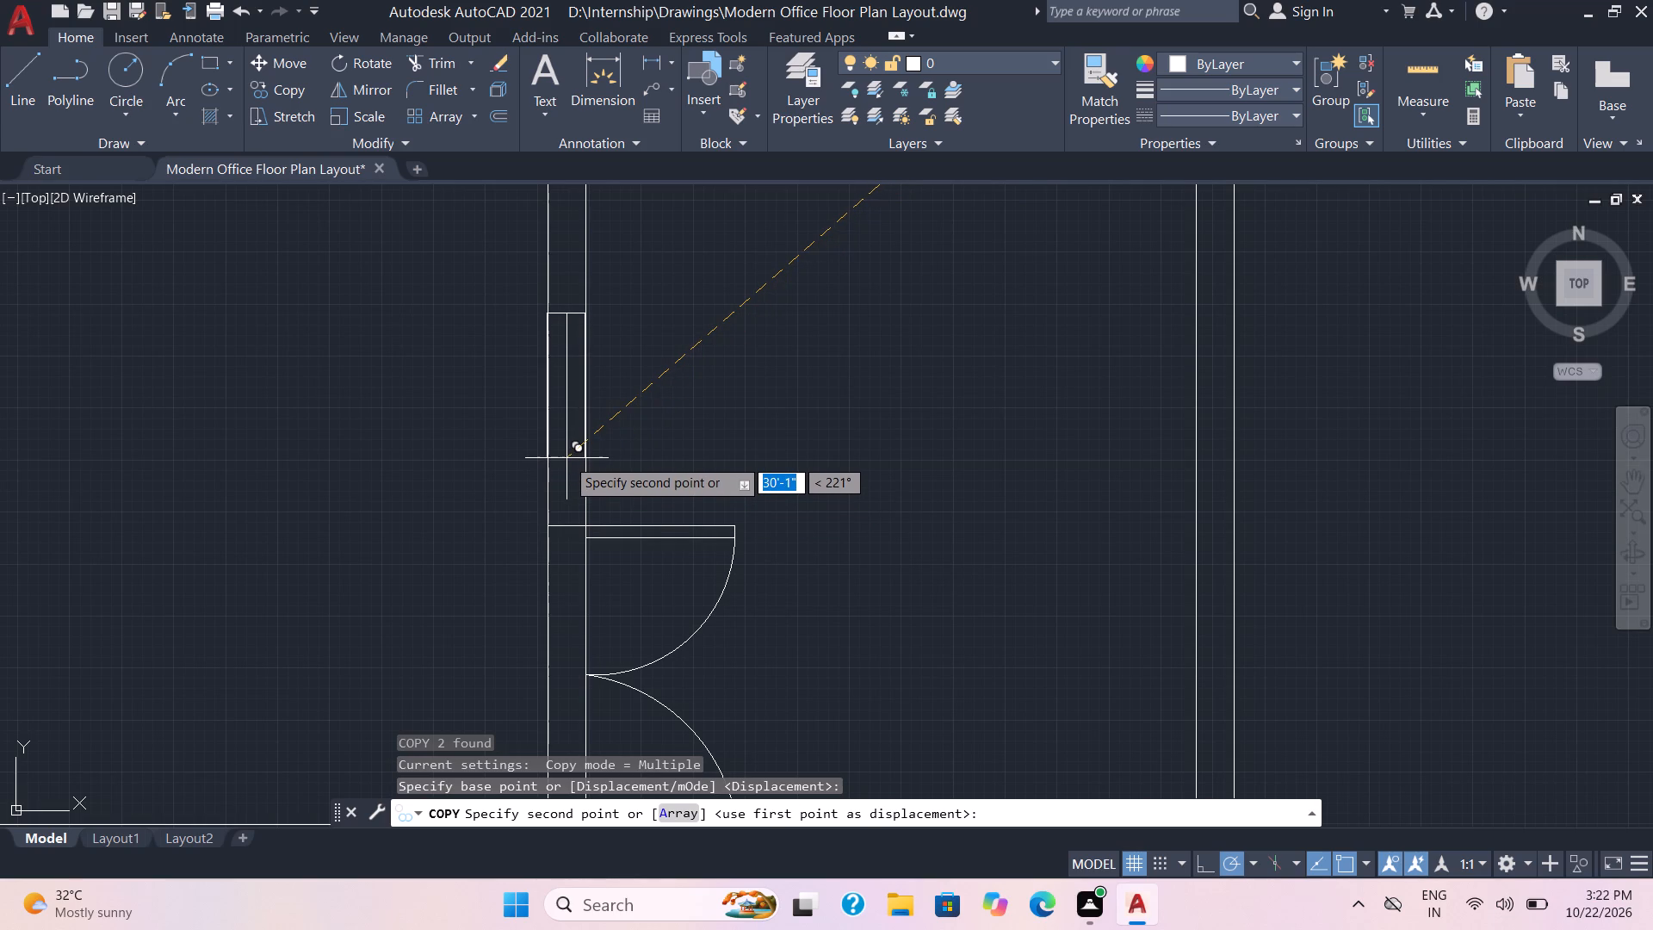
pyautogui.click(567, 457)
pyautogui.moveTo(602, 399); pyautogui.dragTo(614, 549, button='middle')
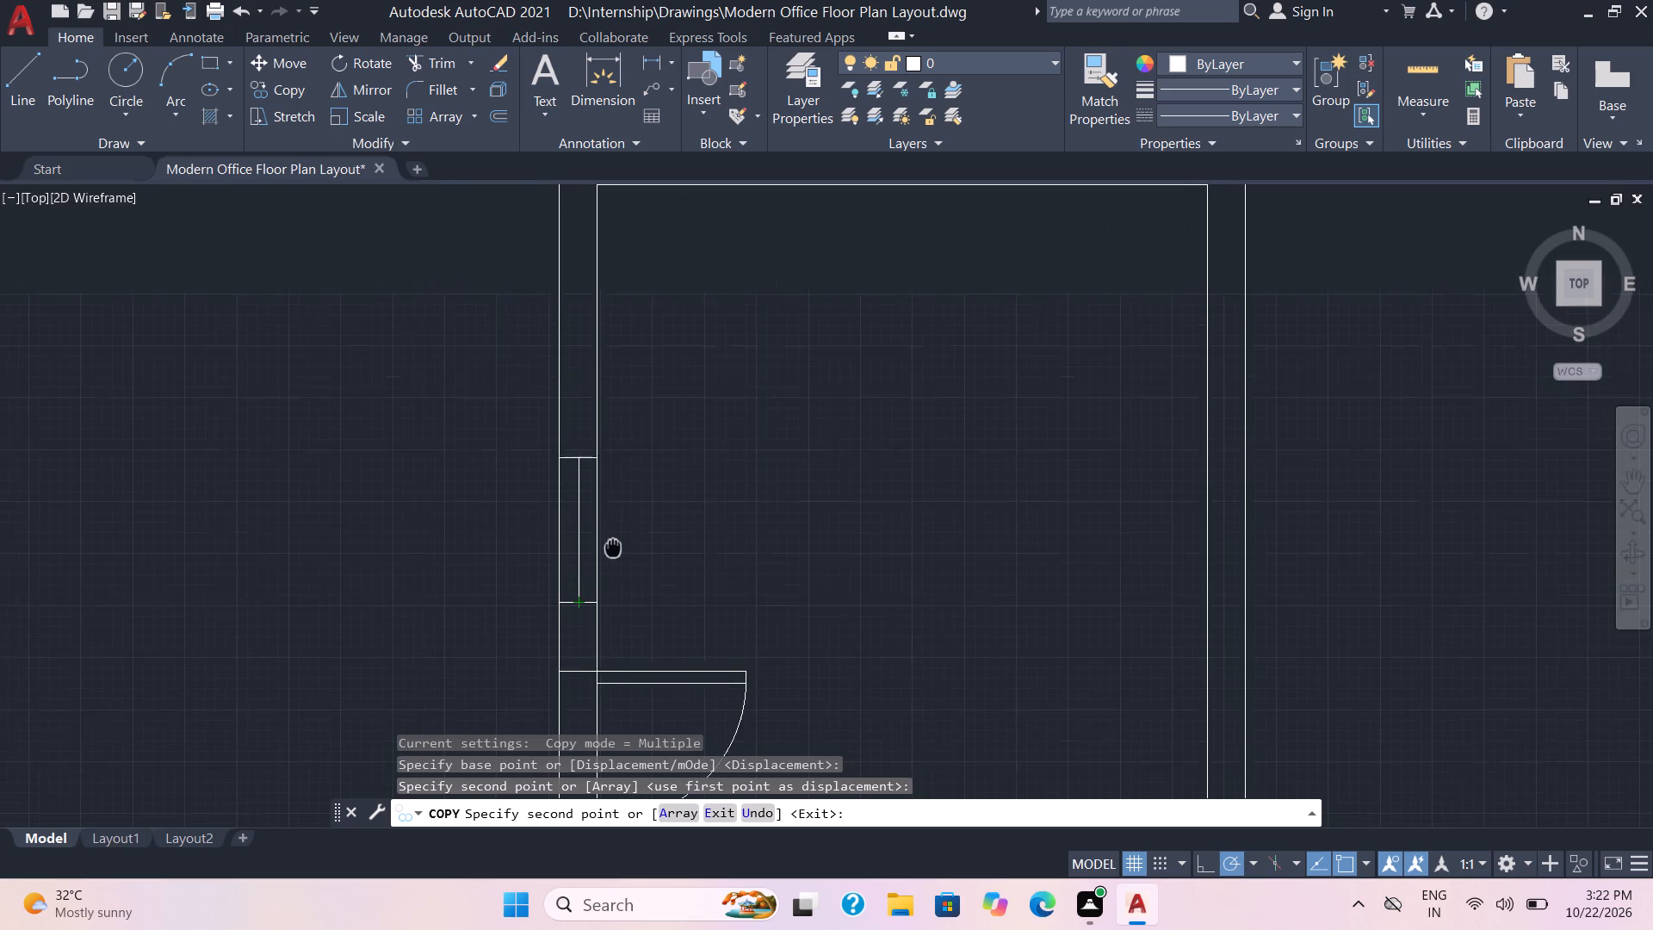
pyautogui.moveTo(614, 549); pyautogui.dragTo(615, 555, button='middle')
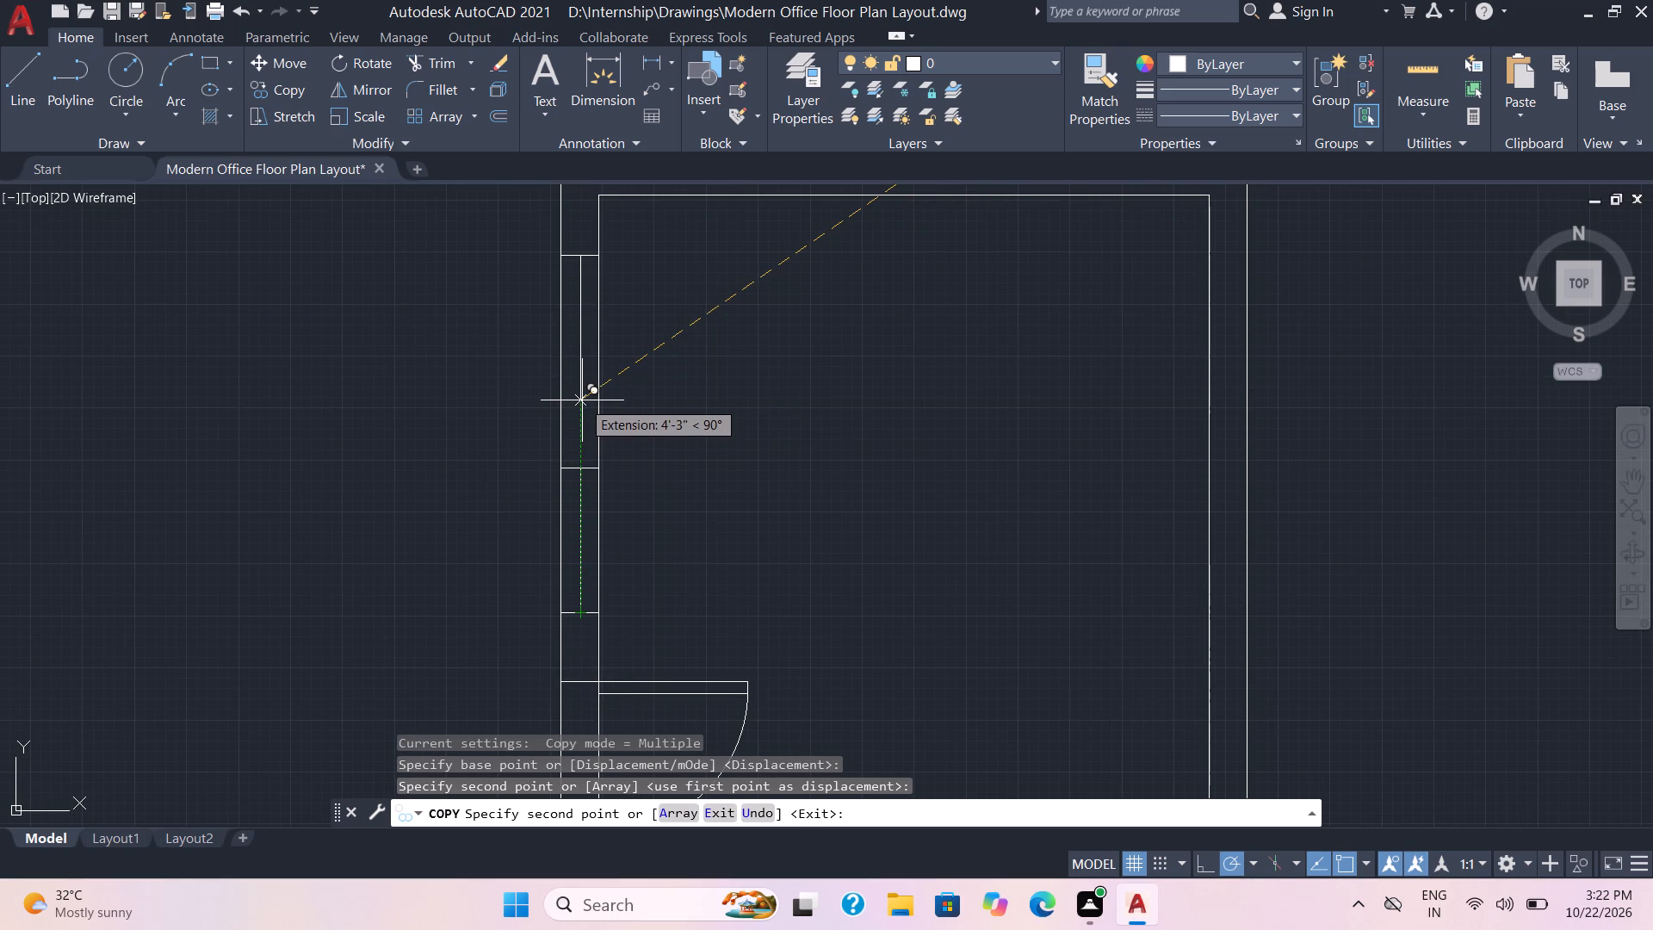
pyautogui.click(582, 400)
# Place one vertical window copy in the east wall of each of the three western rooms, just north of the door.
pyautogui.scroll(-2, 449, 496)
pyautogui.moveTo(258, 572); pyautogui.dragTo(584, 484, button='middle')
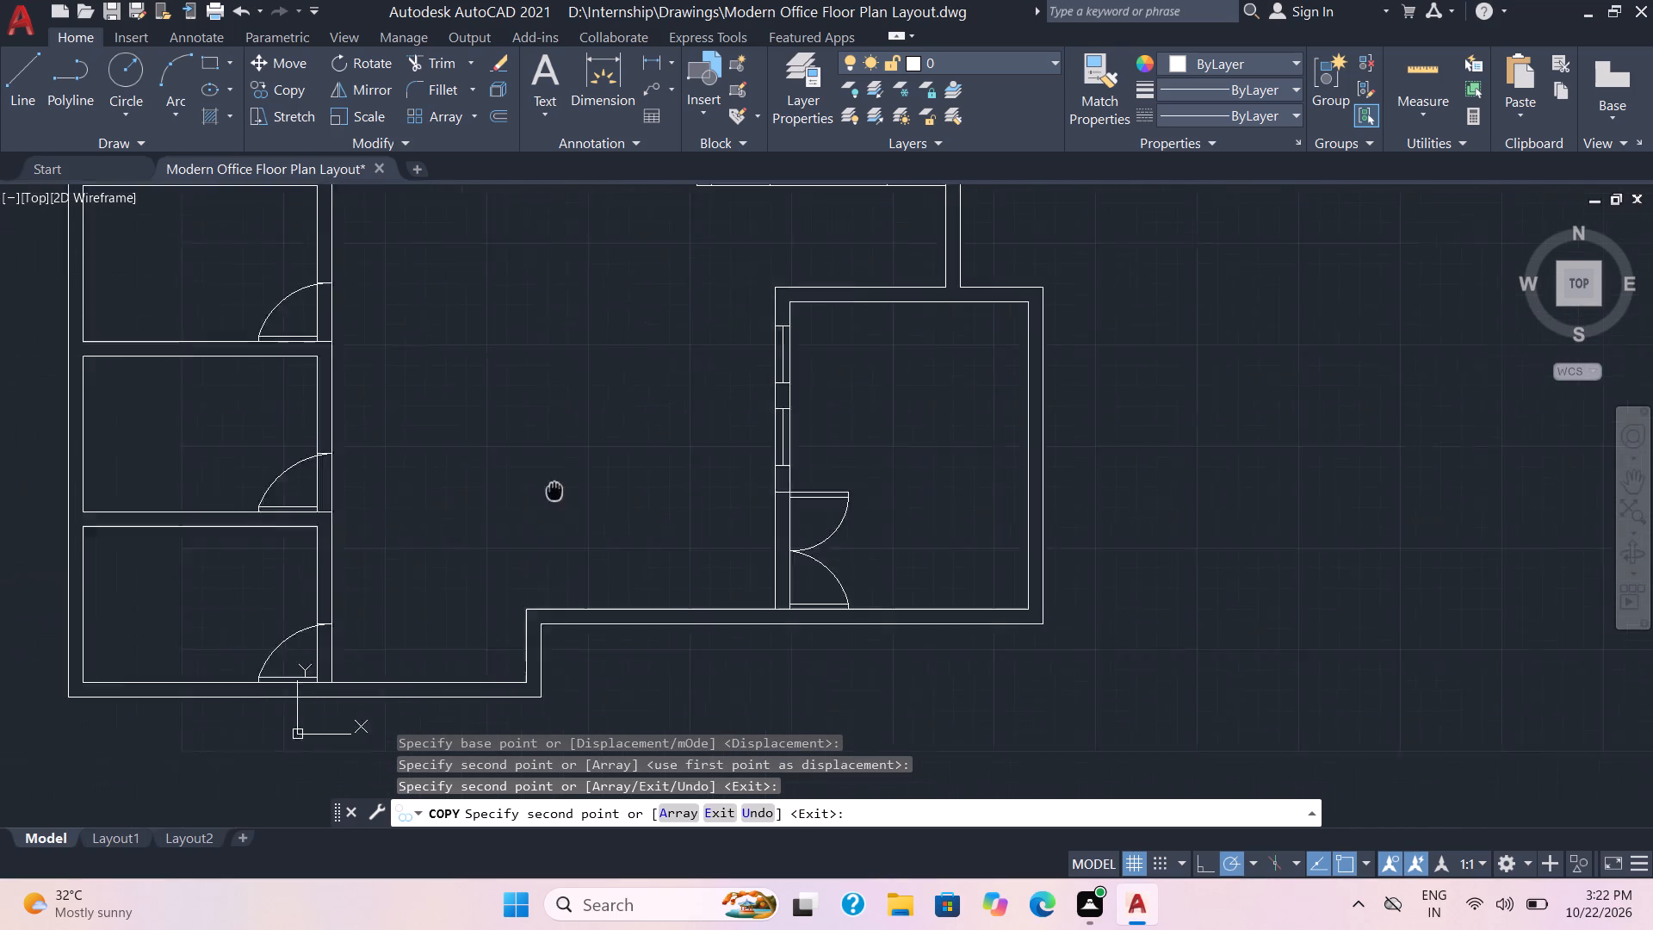
pyautogui.moveTo(584, 484); pyautogui.dragTo(706, 449, button='middle')
pyautogui.scroll(2, 573, 589)
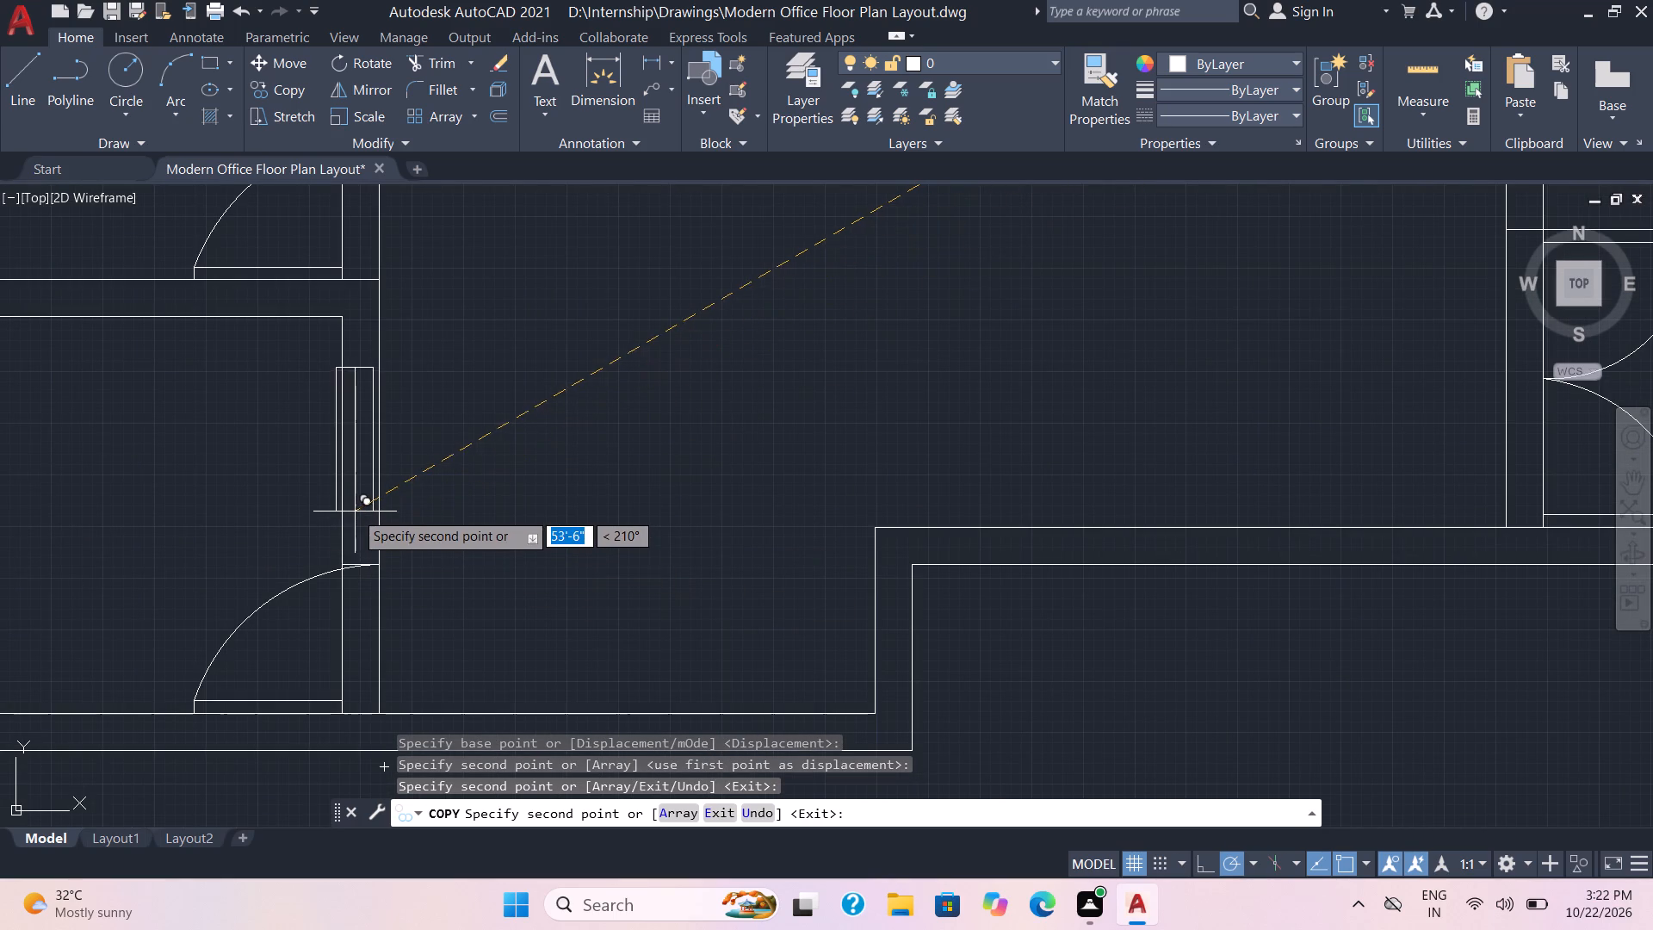
pyautogui.click(361, 509)
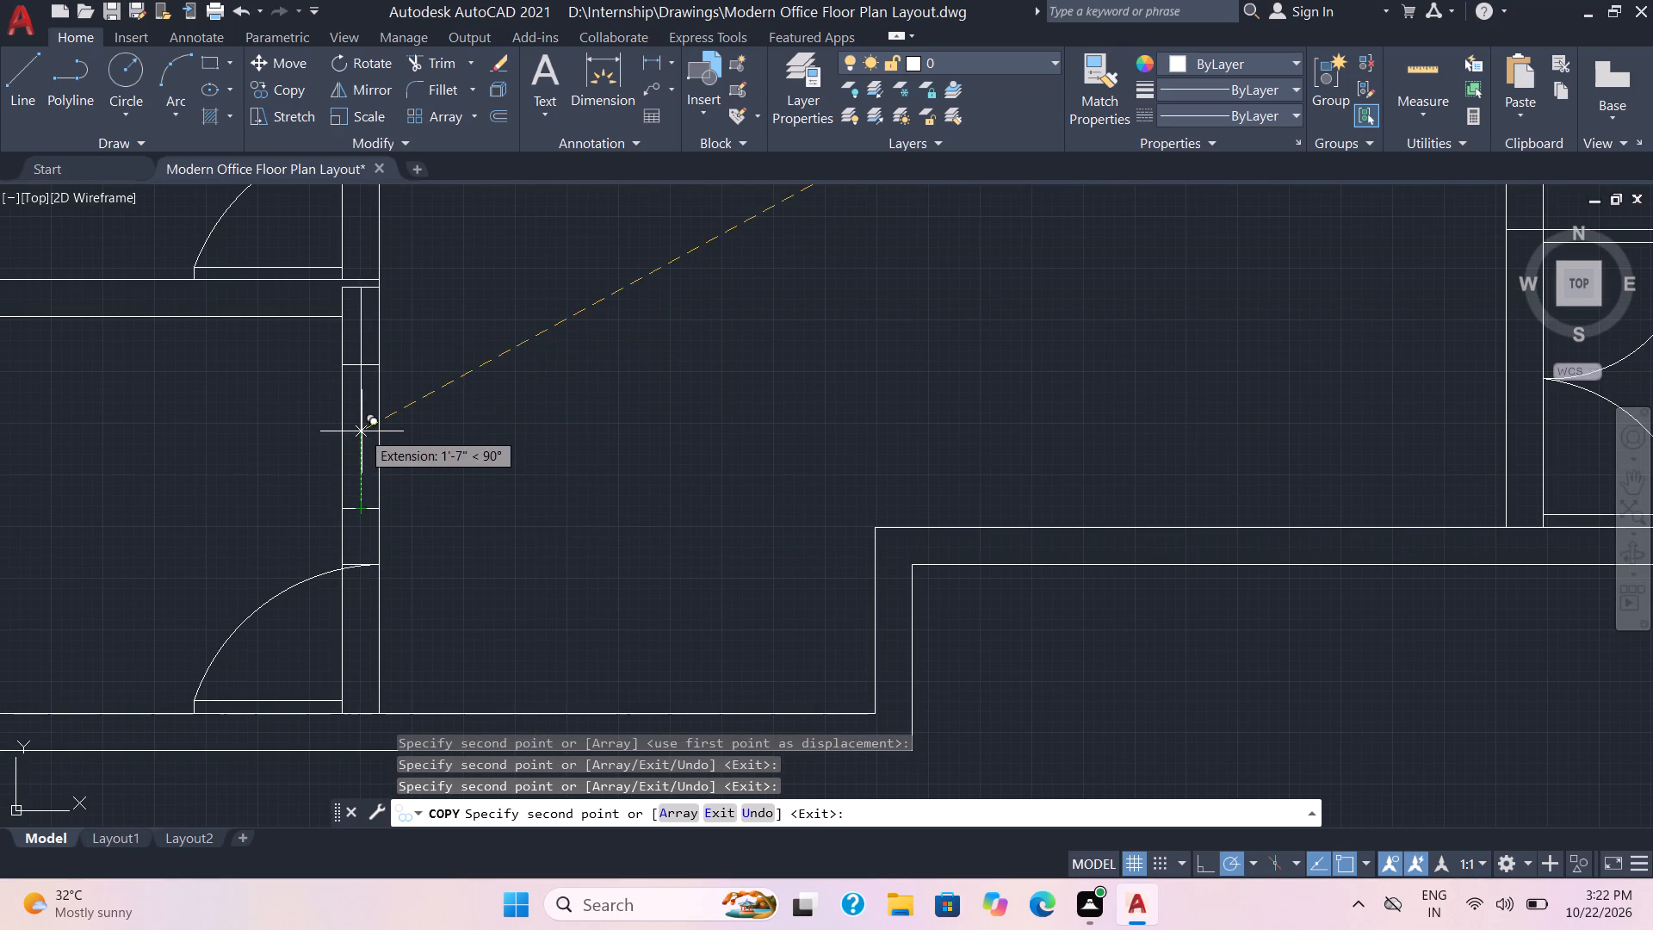
pyautogui.moveTo(362, 431); pyautogui.dragTo(364, 632, button='middle')
pyautogui.scroll(1, 364, 632)
pyautogui.moveTo(364, 452); pyautogui.dragTo(369, 466, button='middle')
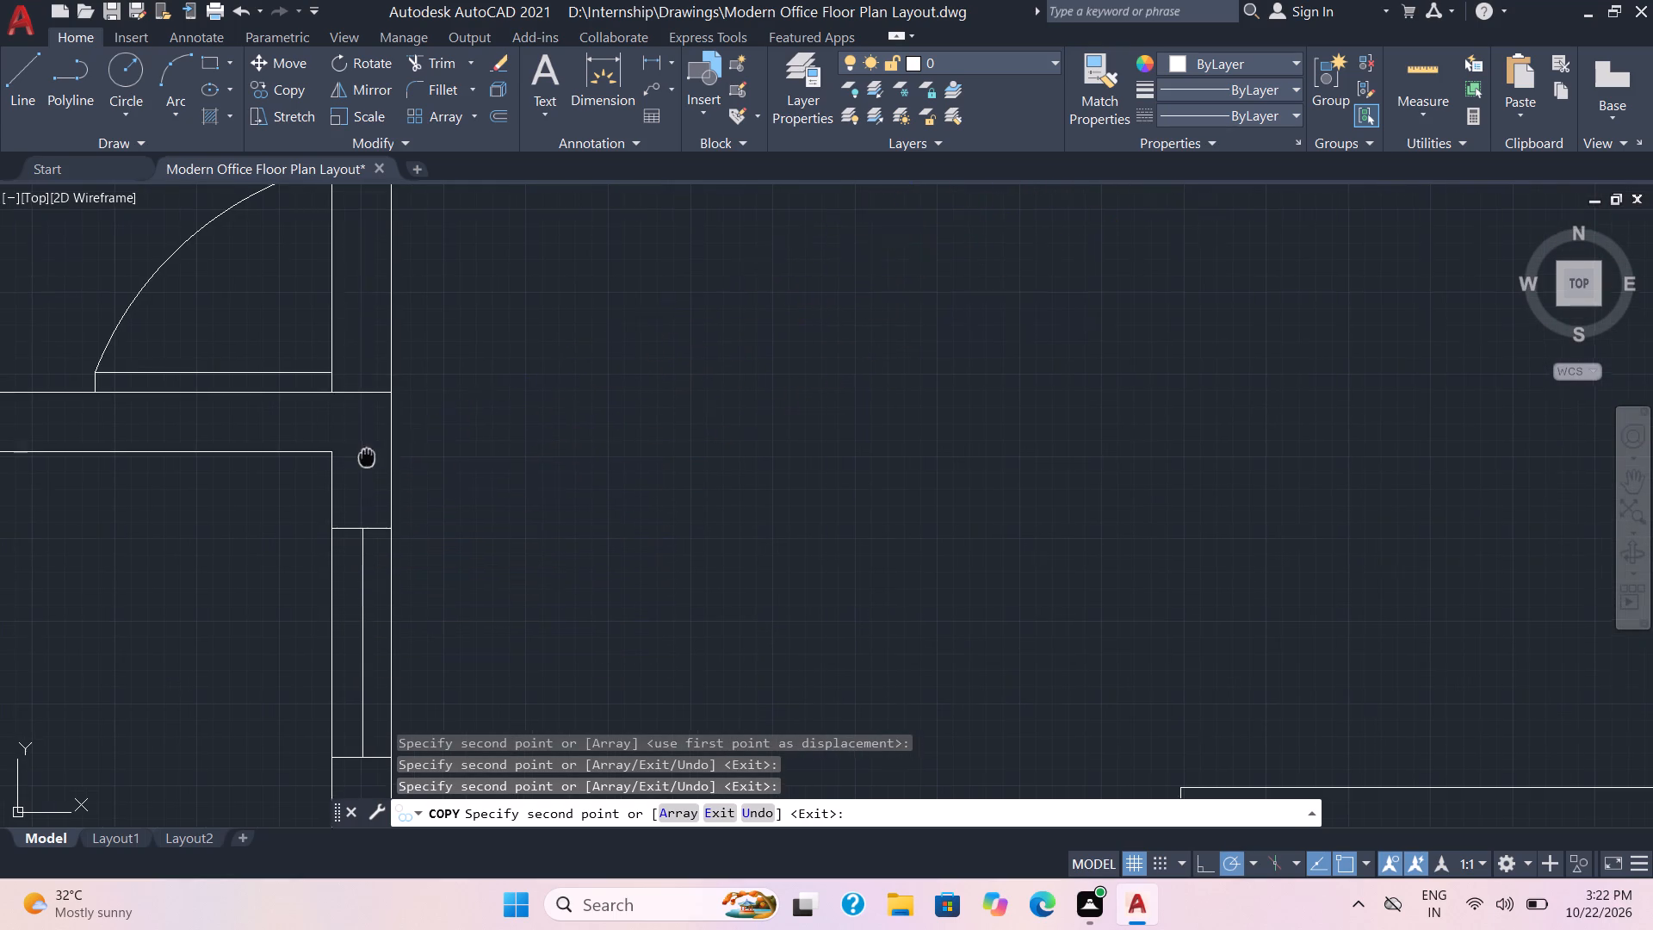
pyautogui.moveTo(369, 466); pyautogui.dragTo(398, 696, button='middle')
pyautogui.scroll(-1, 388, 434)
pyautogui.moveTo(388, 434); pyautogui.dragTo(399, 590, button='middle')
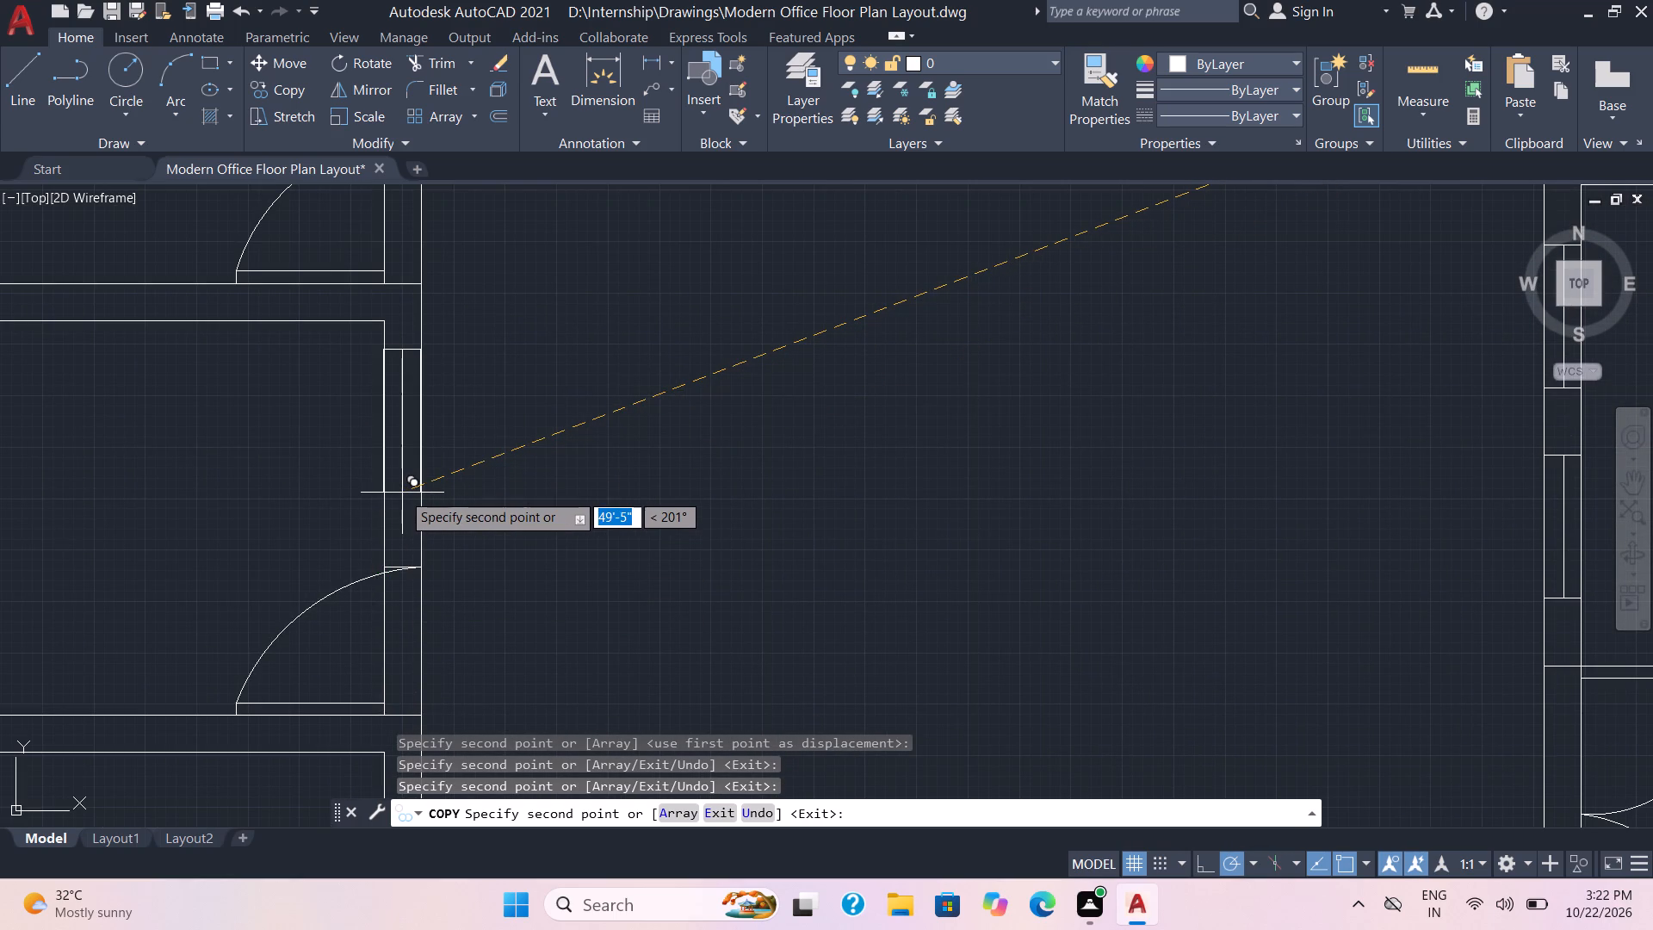
pyautogui.click(402, 506)
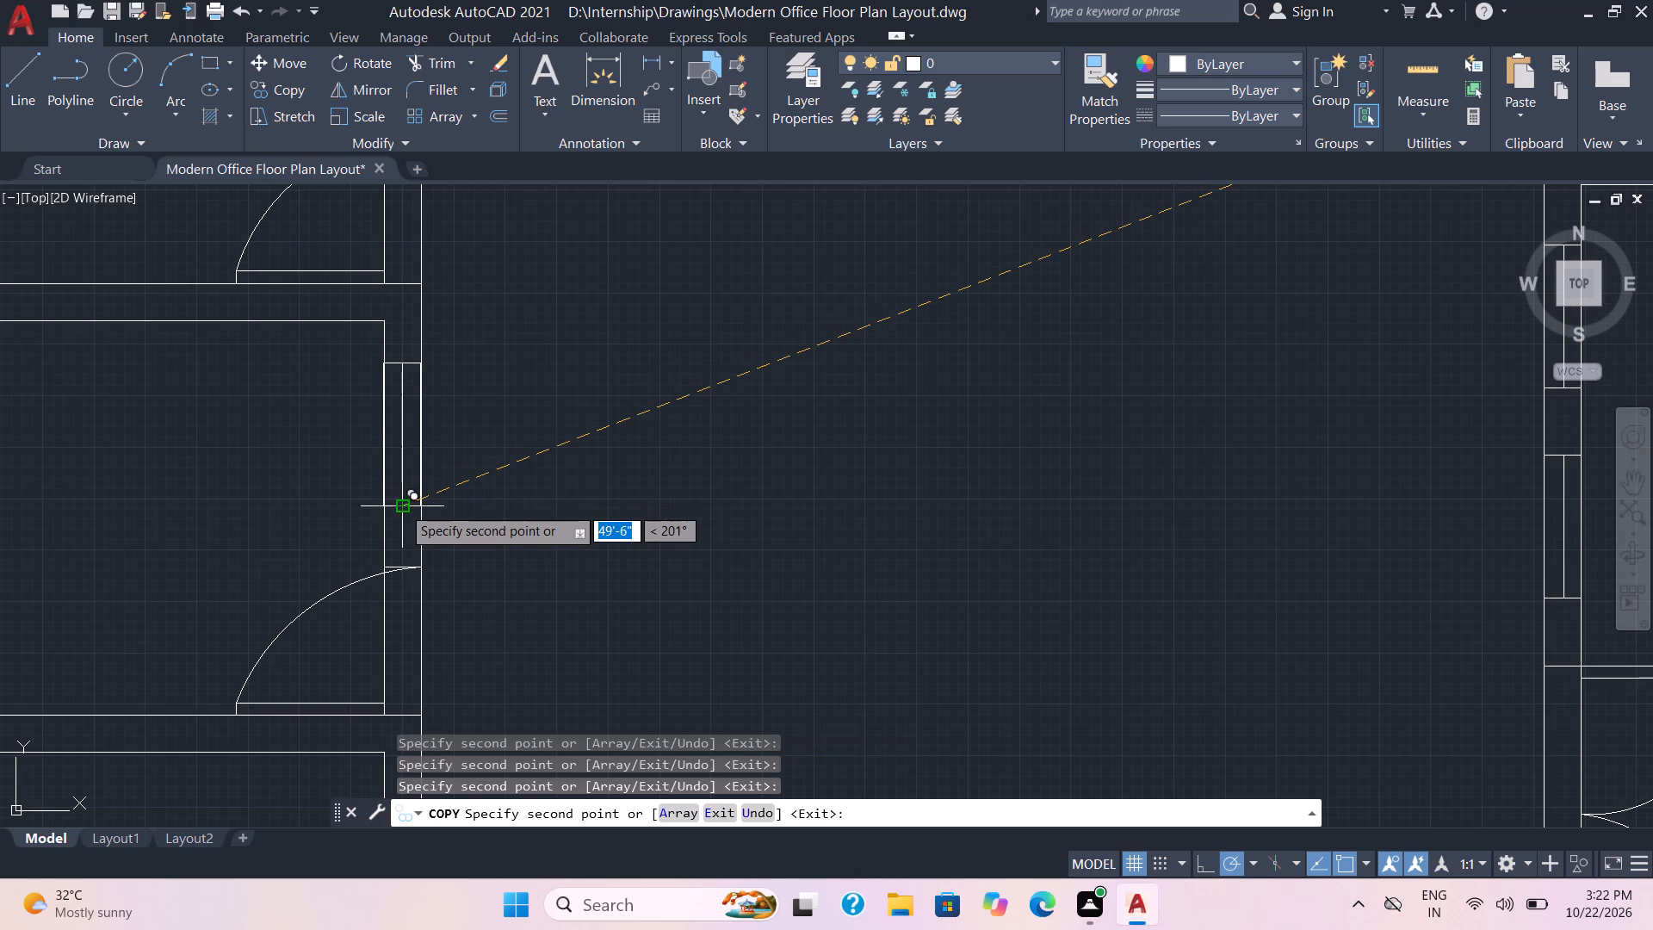
pyautogui.moveTo(419, 400); pyautogui.dragTo(436, 689, button='middle')
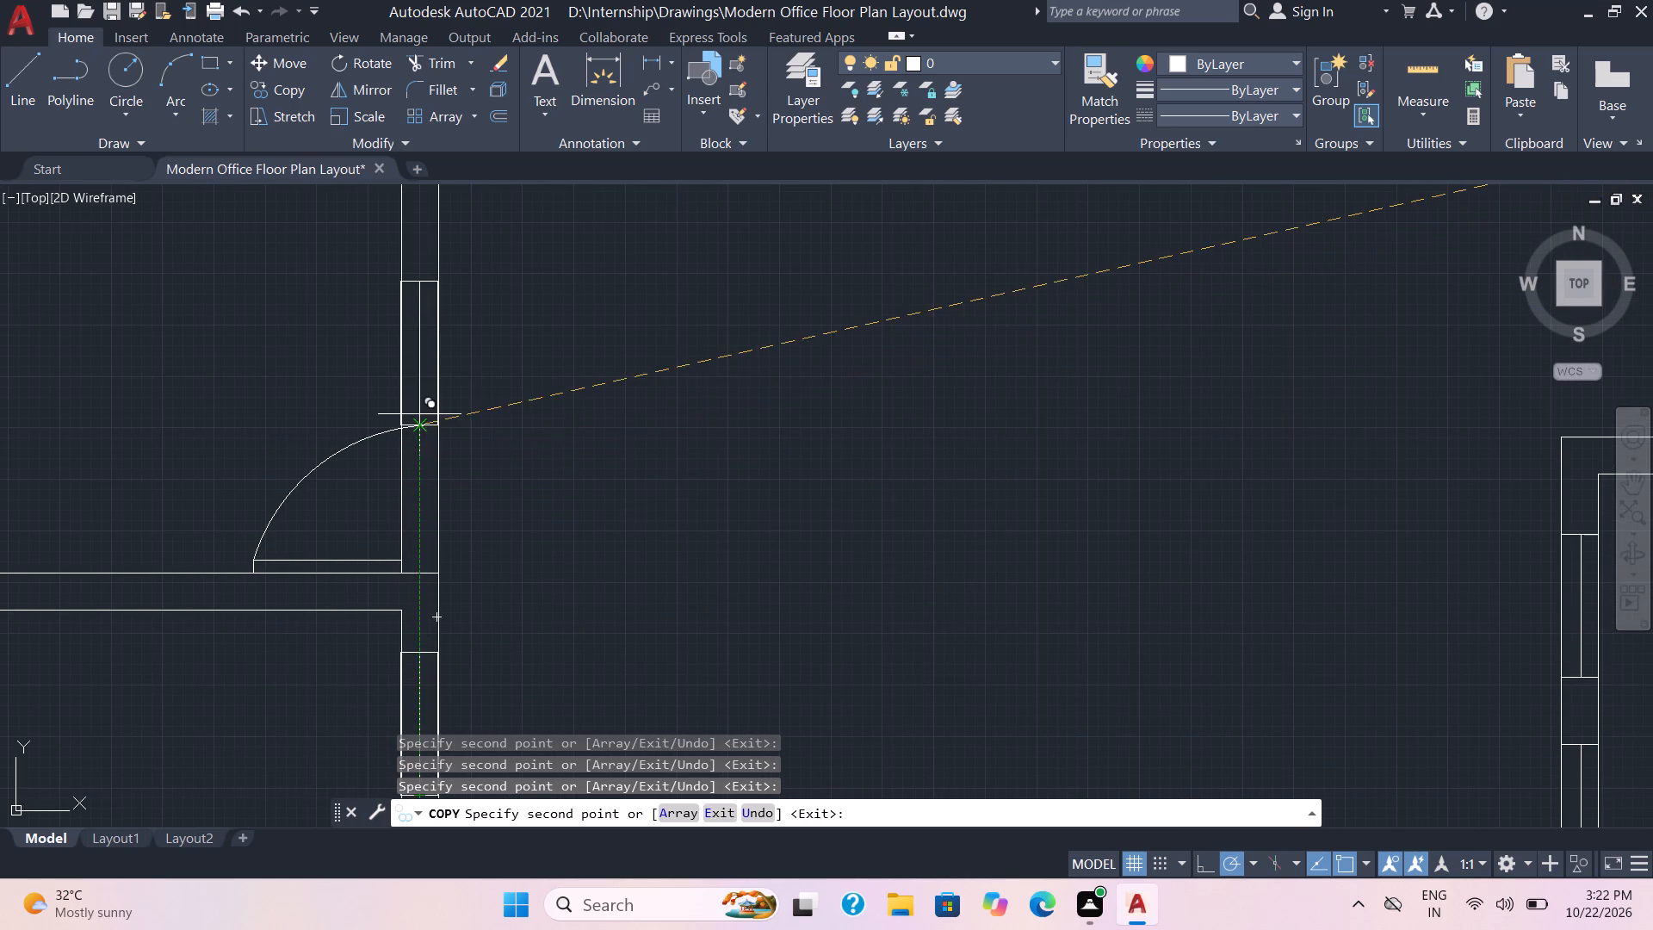
pyautogui.moveTo(416, 371); pyautogui.dragTo(423, 463)
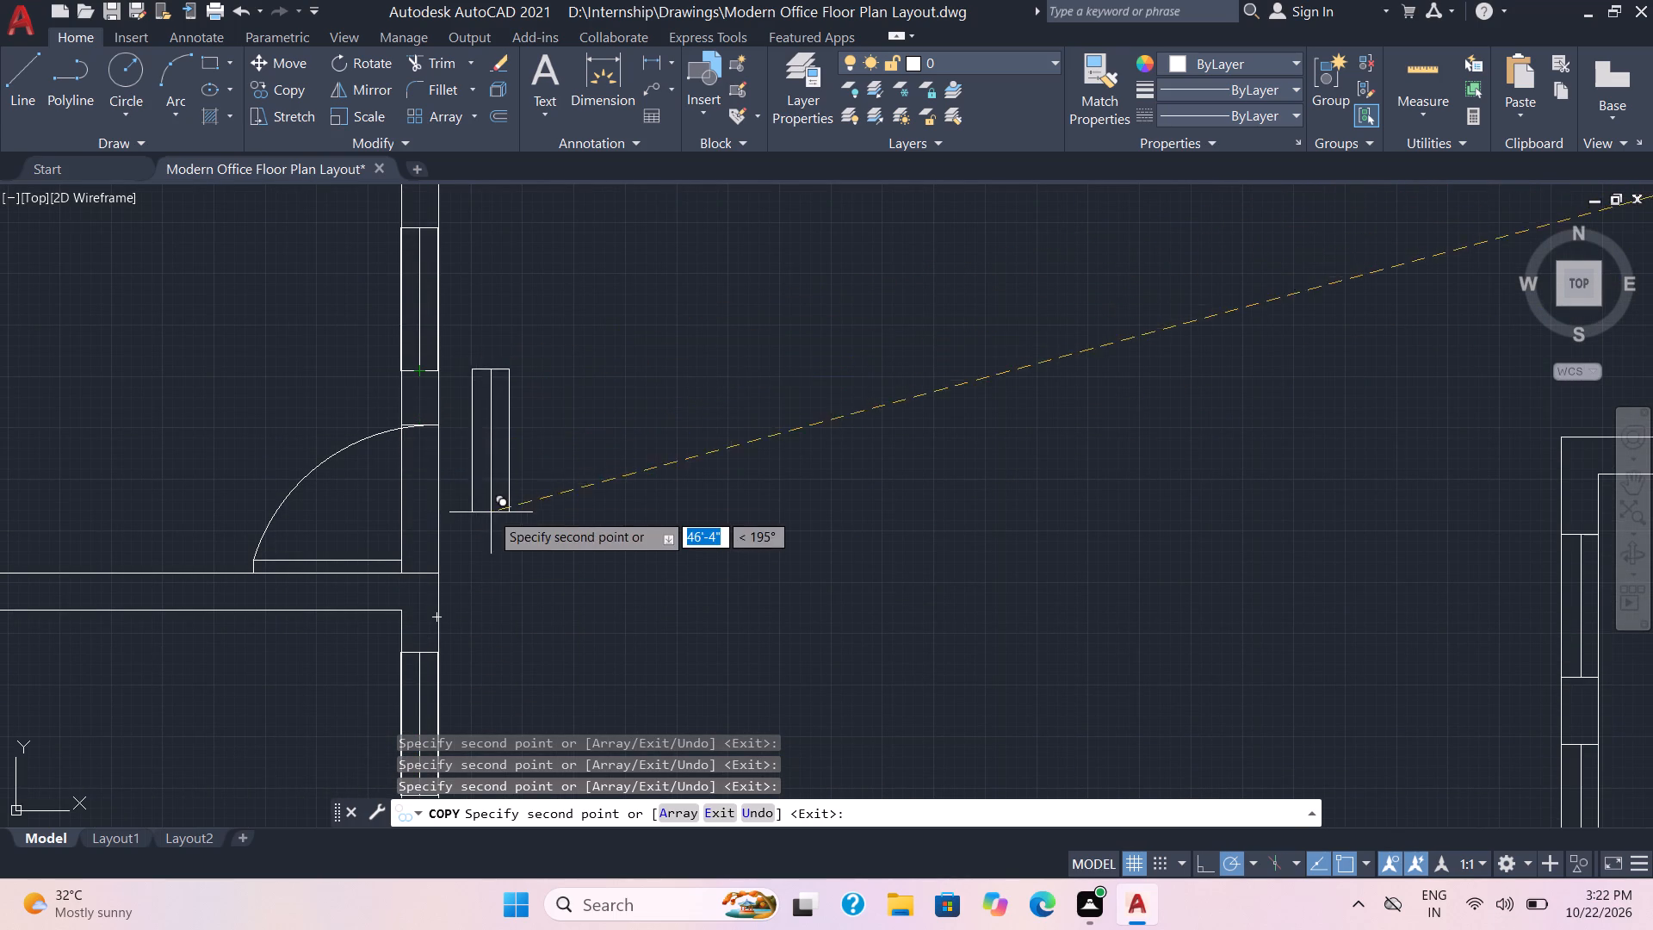
pyautogui.moveTo(503, 476); pyautogui.dragTo(518, 596, button='middle')
pyautogui.scroll(-1, 503, 476)
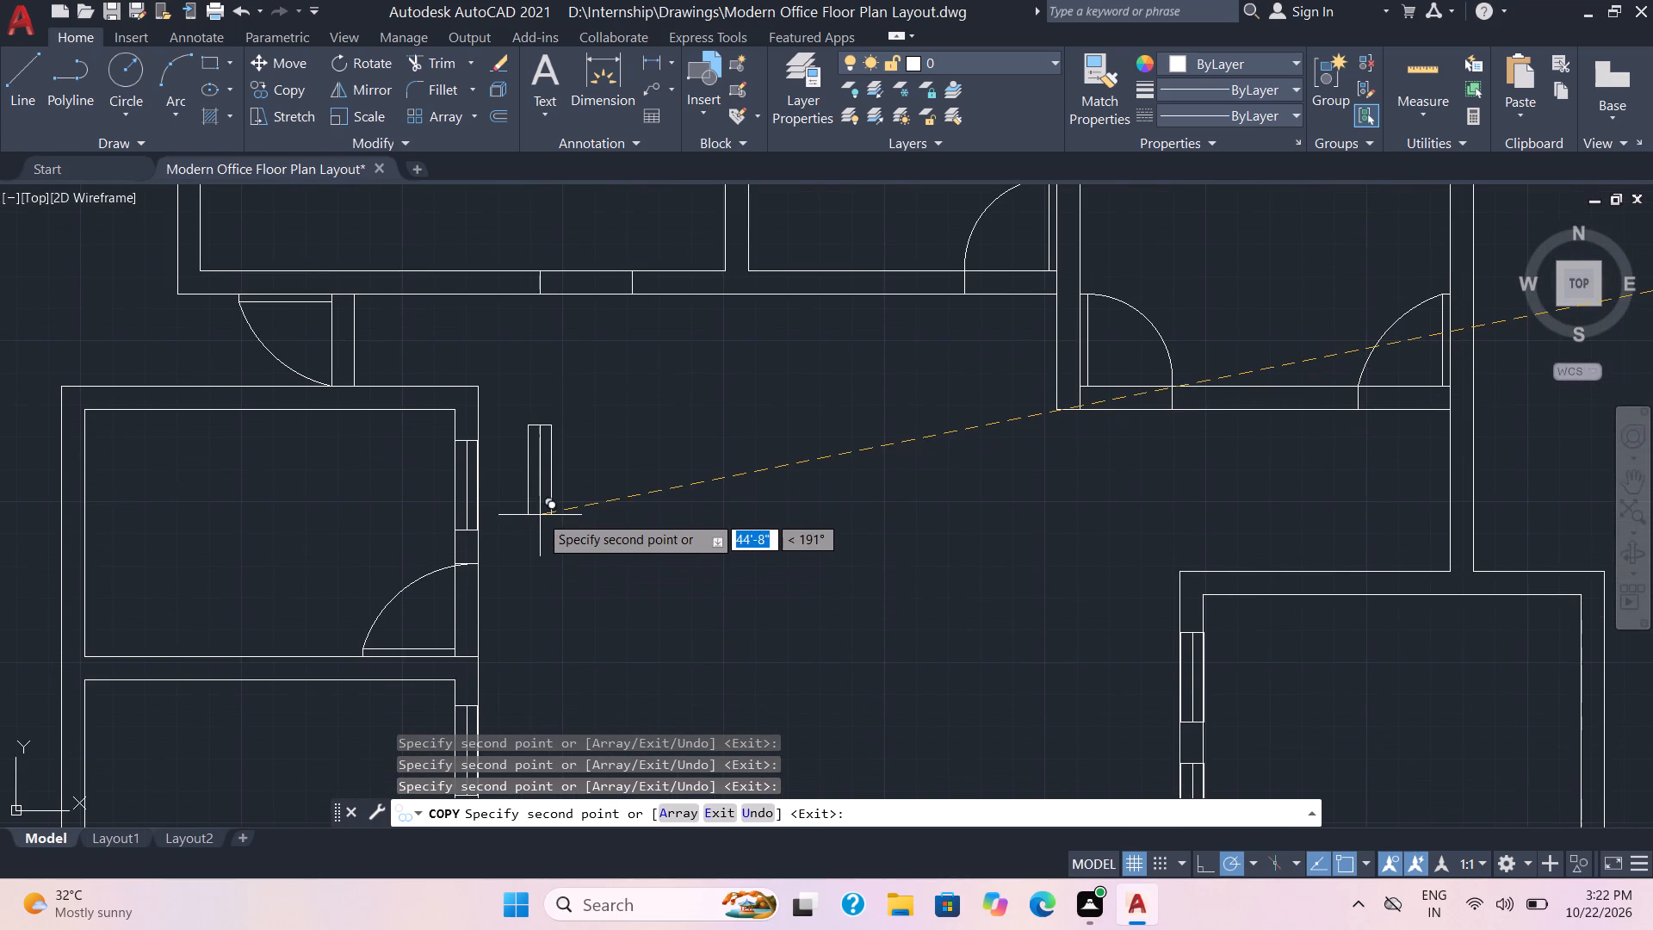
pyautogui.scroll(-1, 540, 515)
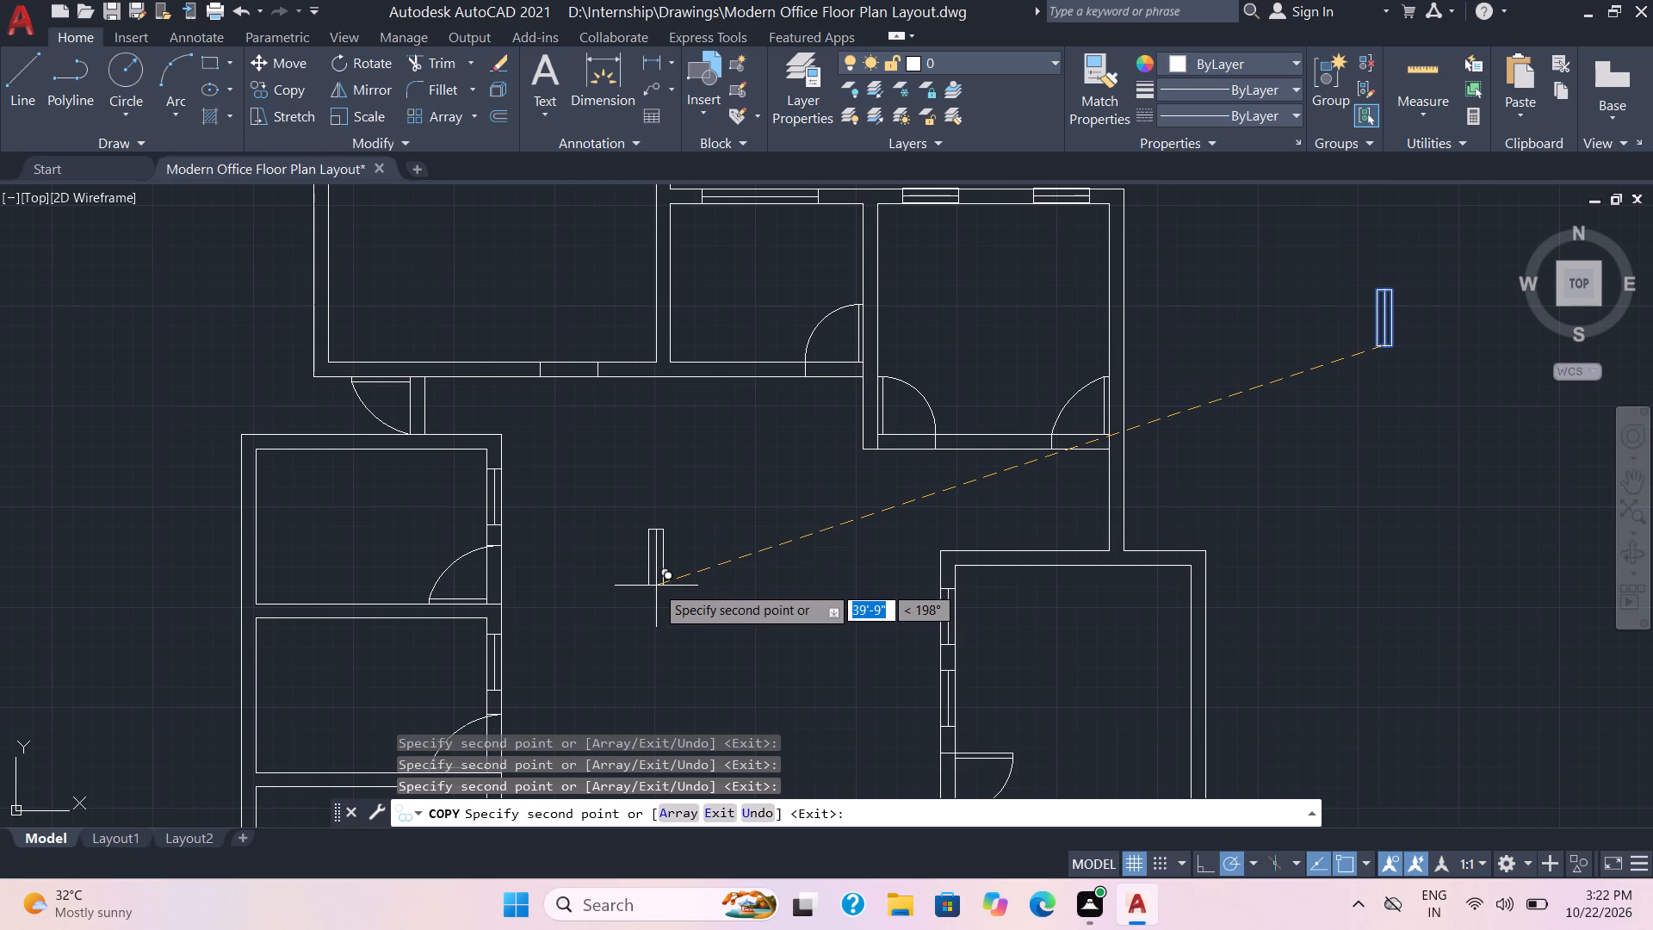
# Copy the easternmost window symbol in the northwest room's north wall twice into its south wall, about 6'-8" apart.
pyautogui.press('Escape')
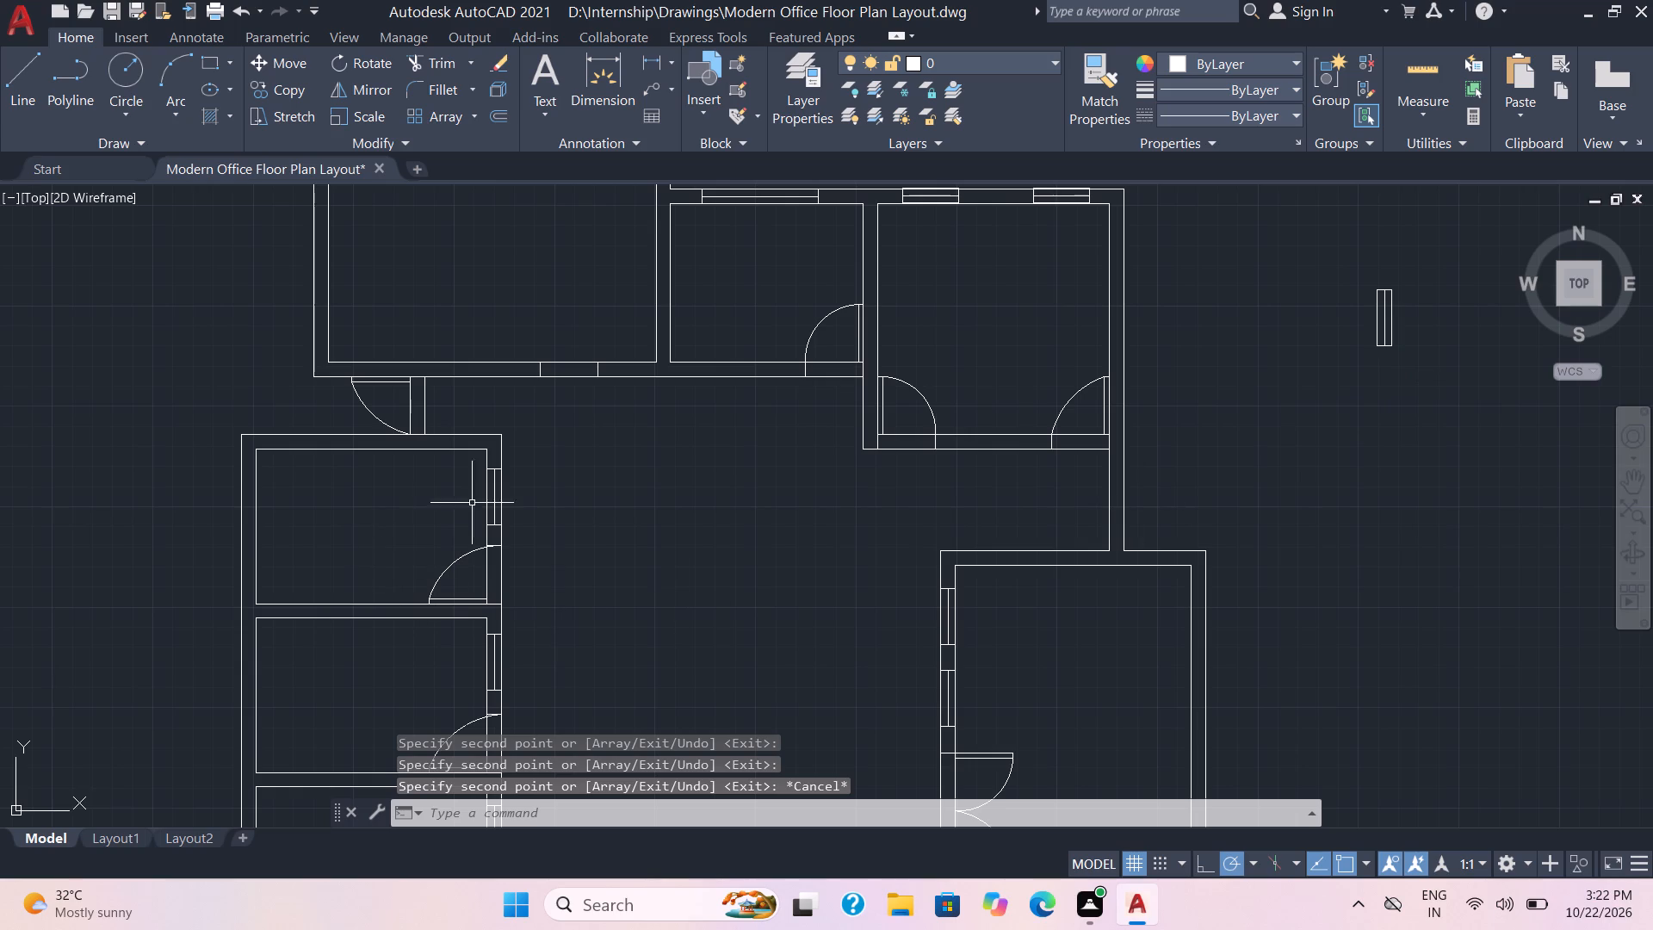
pyautogui.moveTo(586, 254); pyautogui.dragTo(626, 464, button='middle')
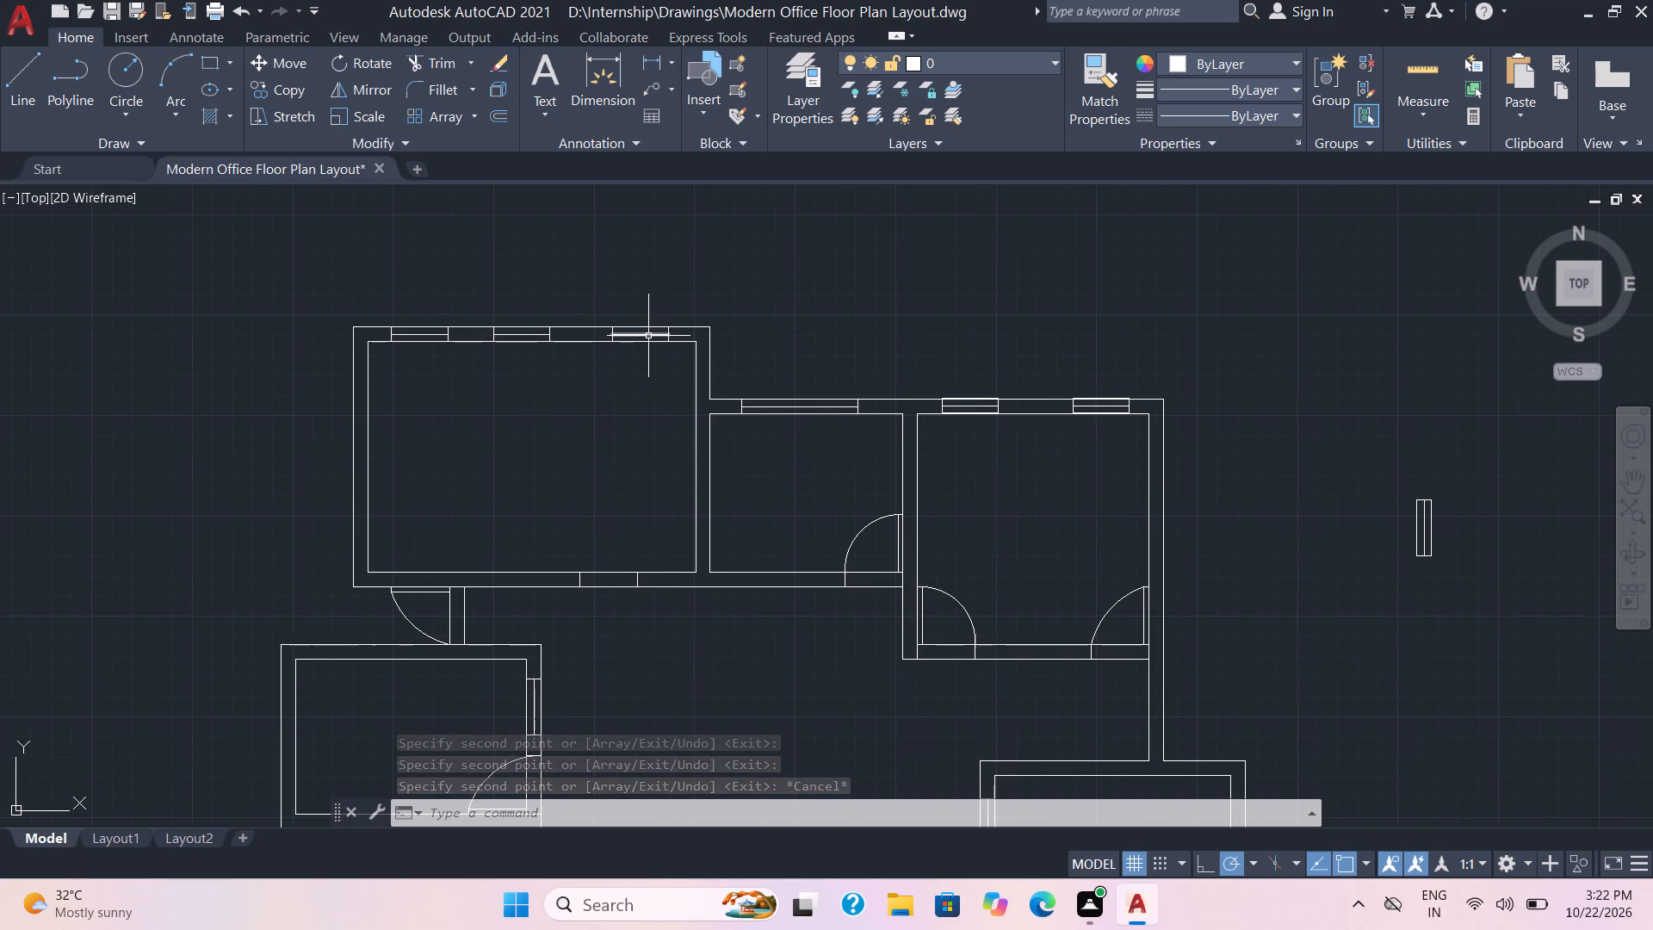
pyautogui.scroll(1, 649, 335)
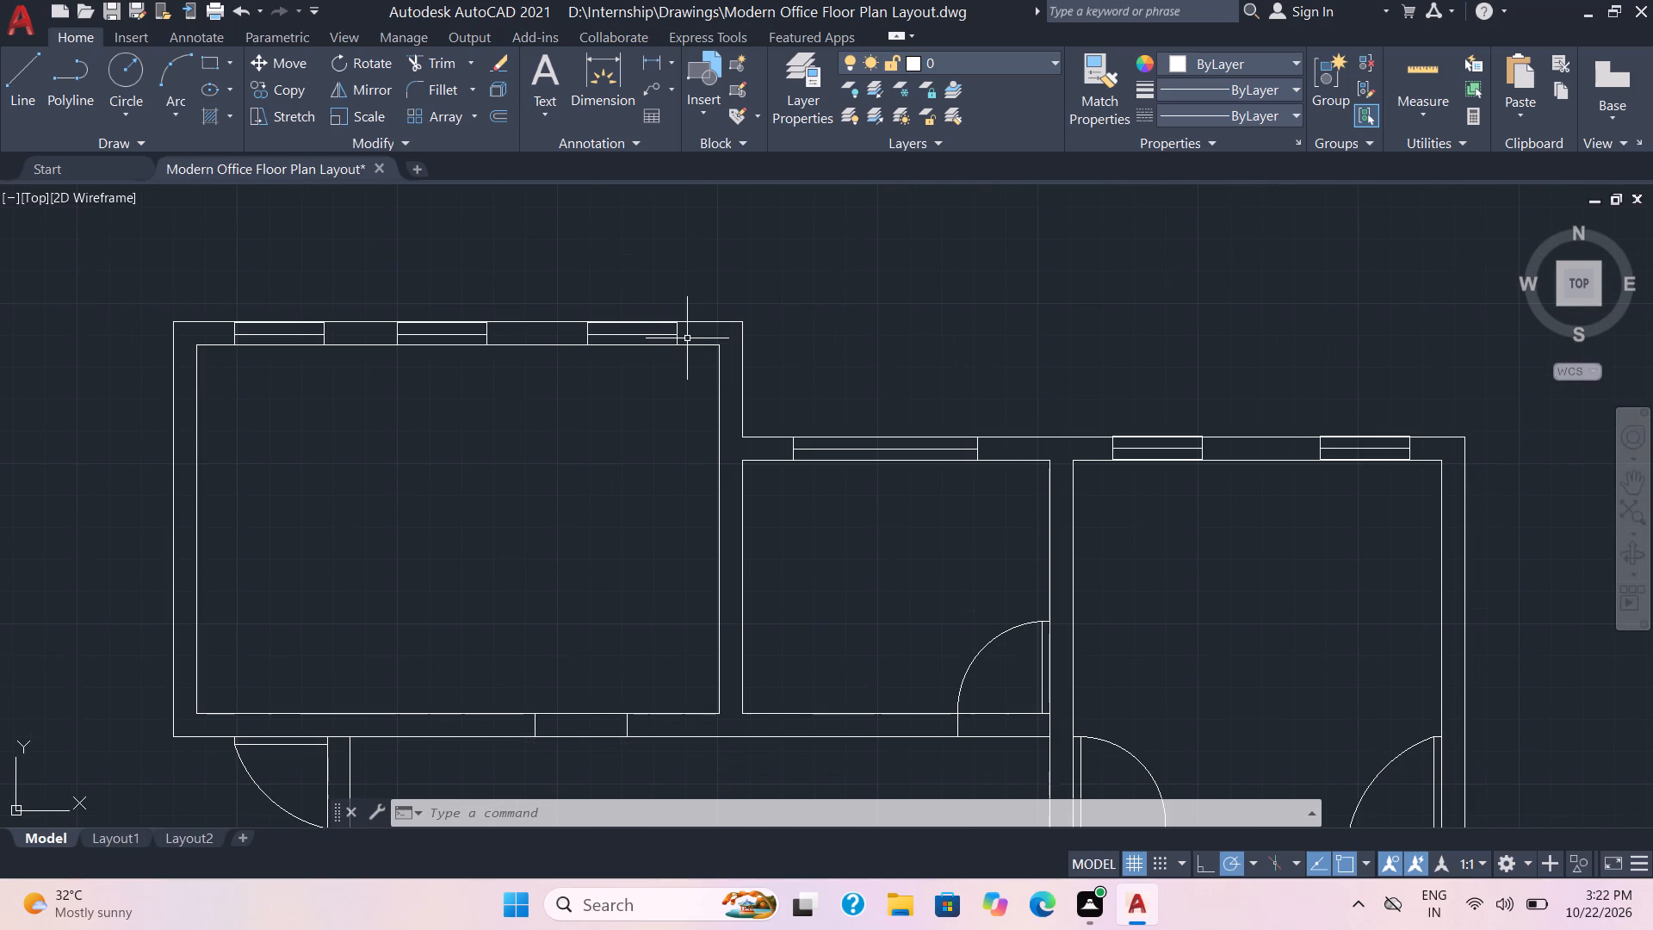
pyautogui.click(687, 338)
pyautogui.click(660, 332)
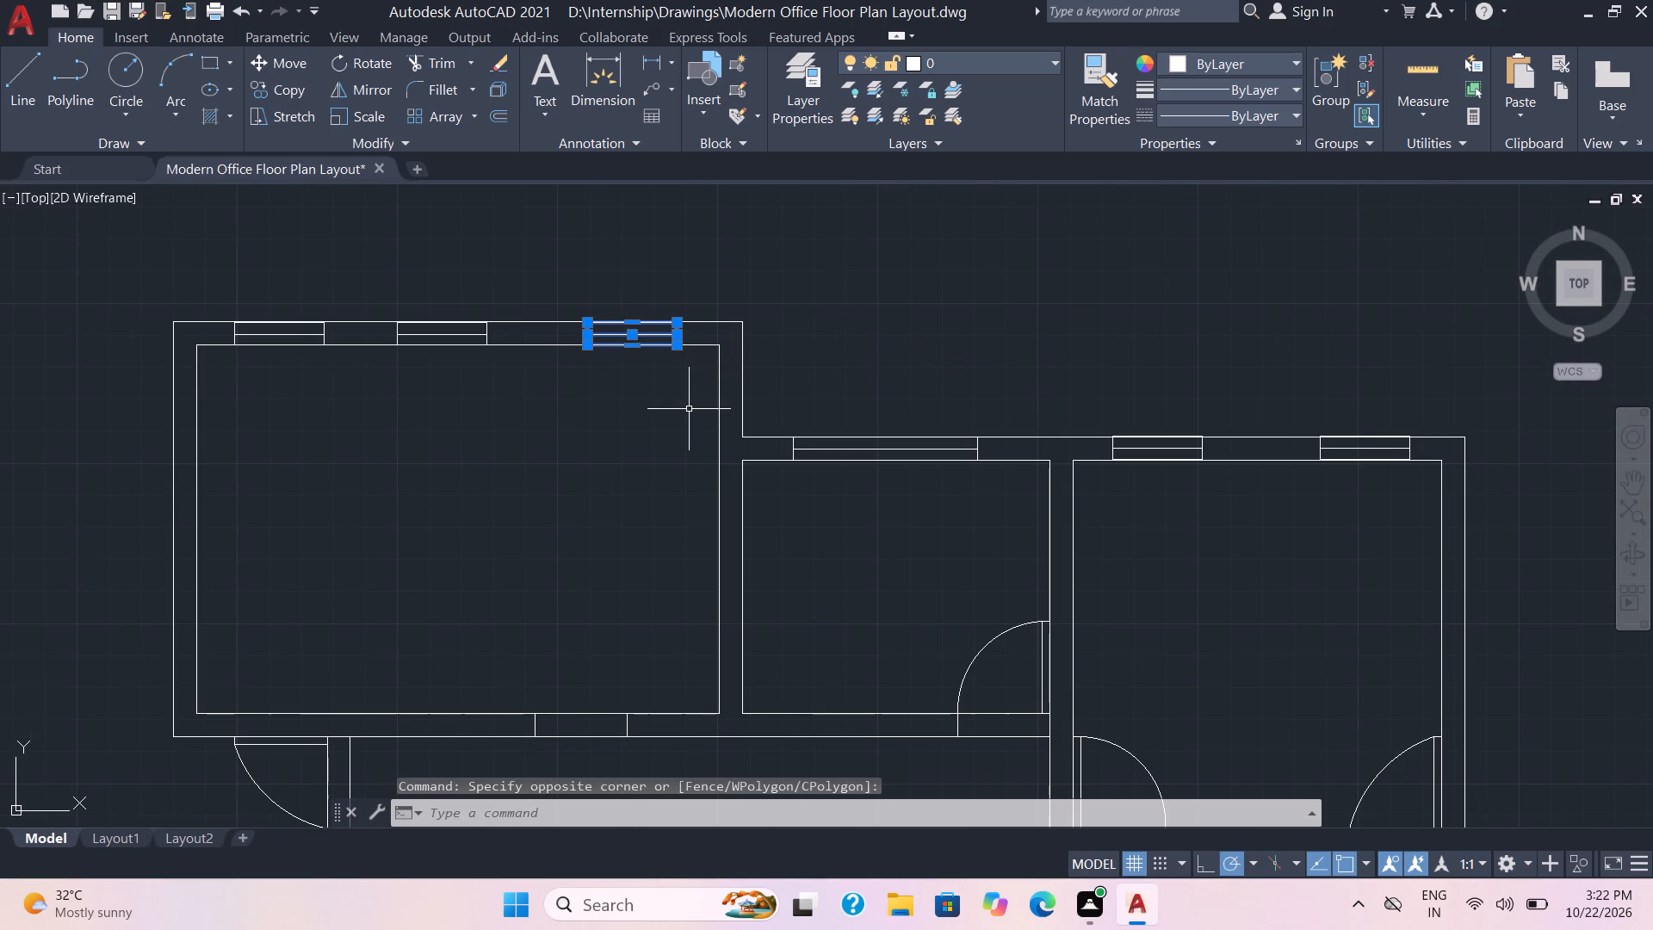
pyautogui.write('co')
pyautogui.press('Return')
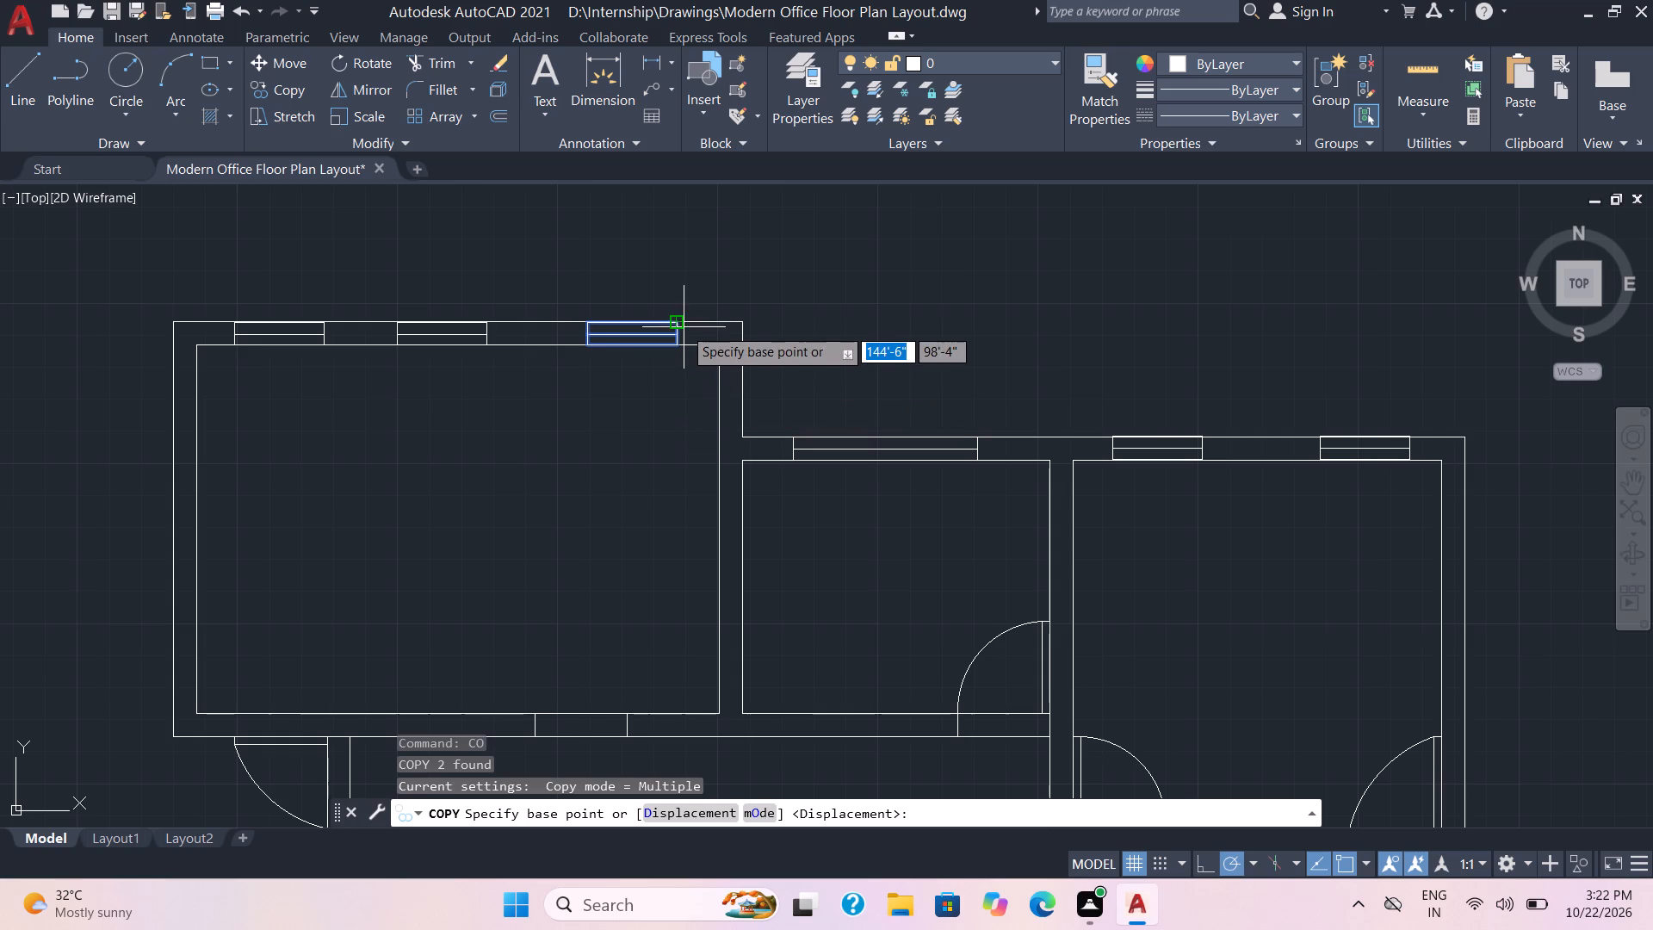
pyautogui.click(678, 335)
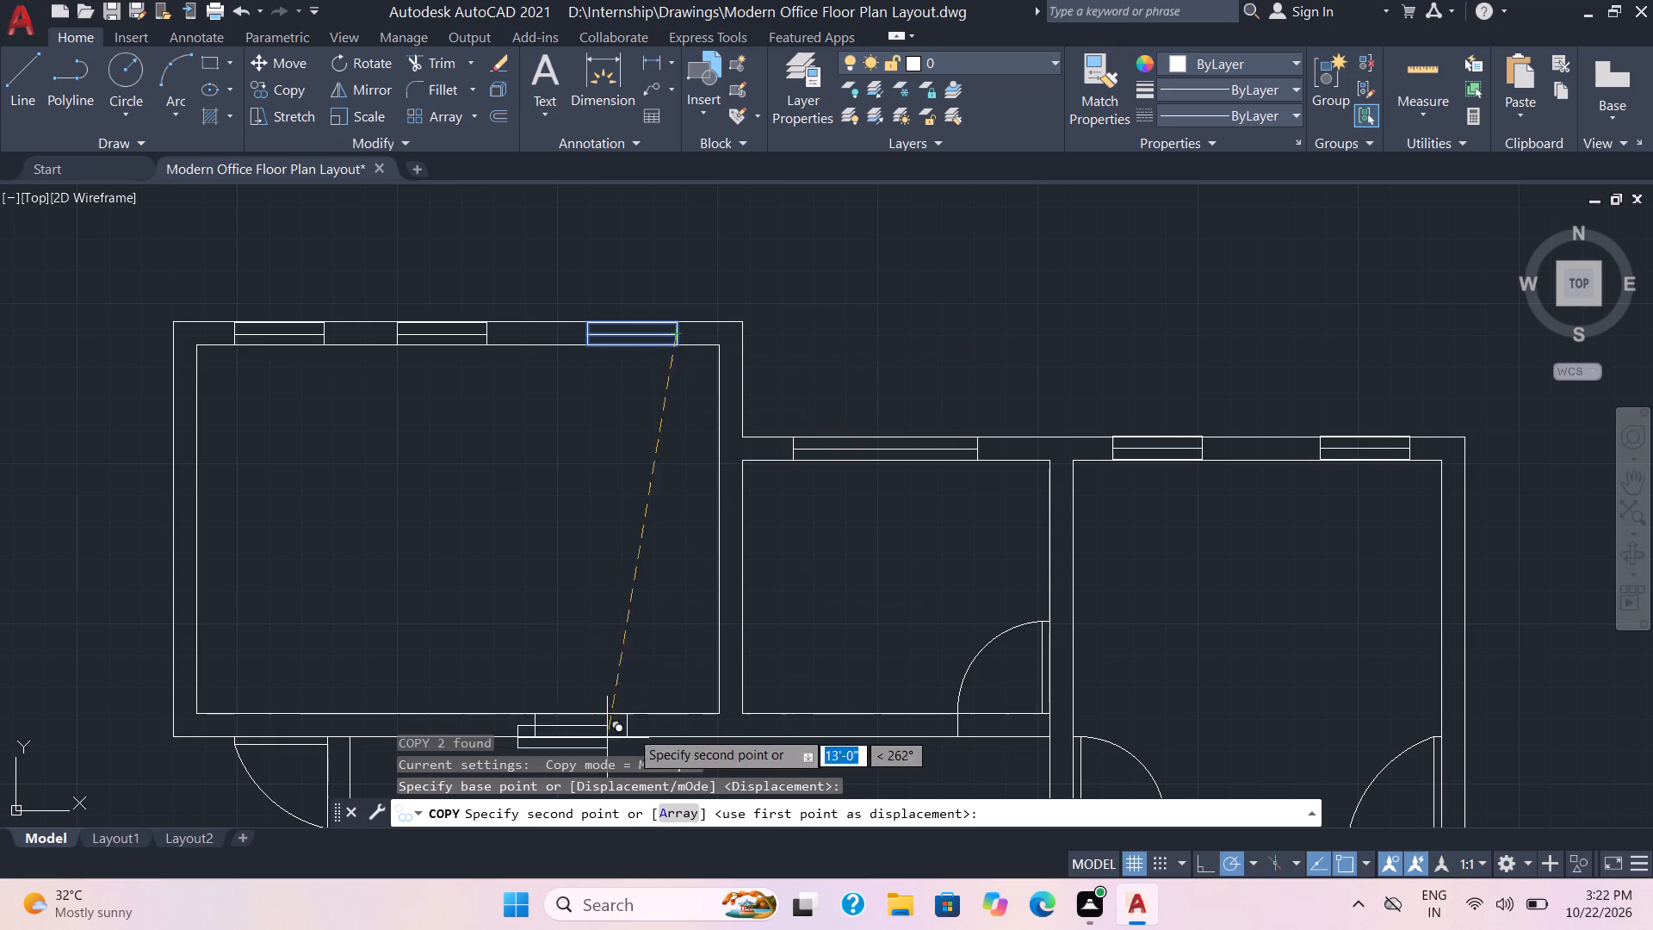
pyautogui.scroll(1, 729, 728)
pyautogui.moveTo(729, 728); pyautogui.dragTo(702, 448, button='middle')
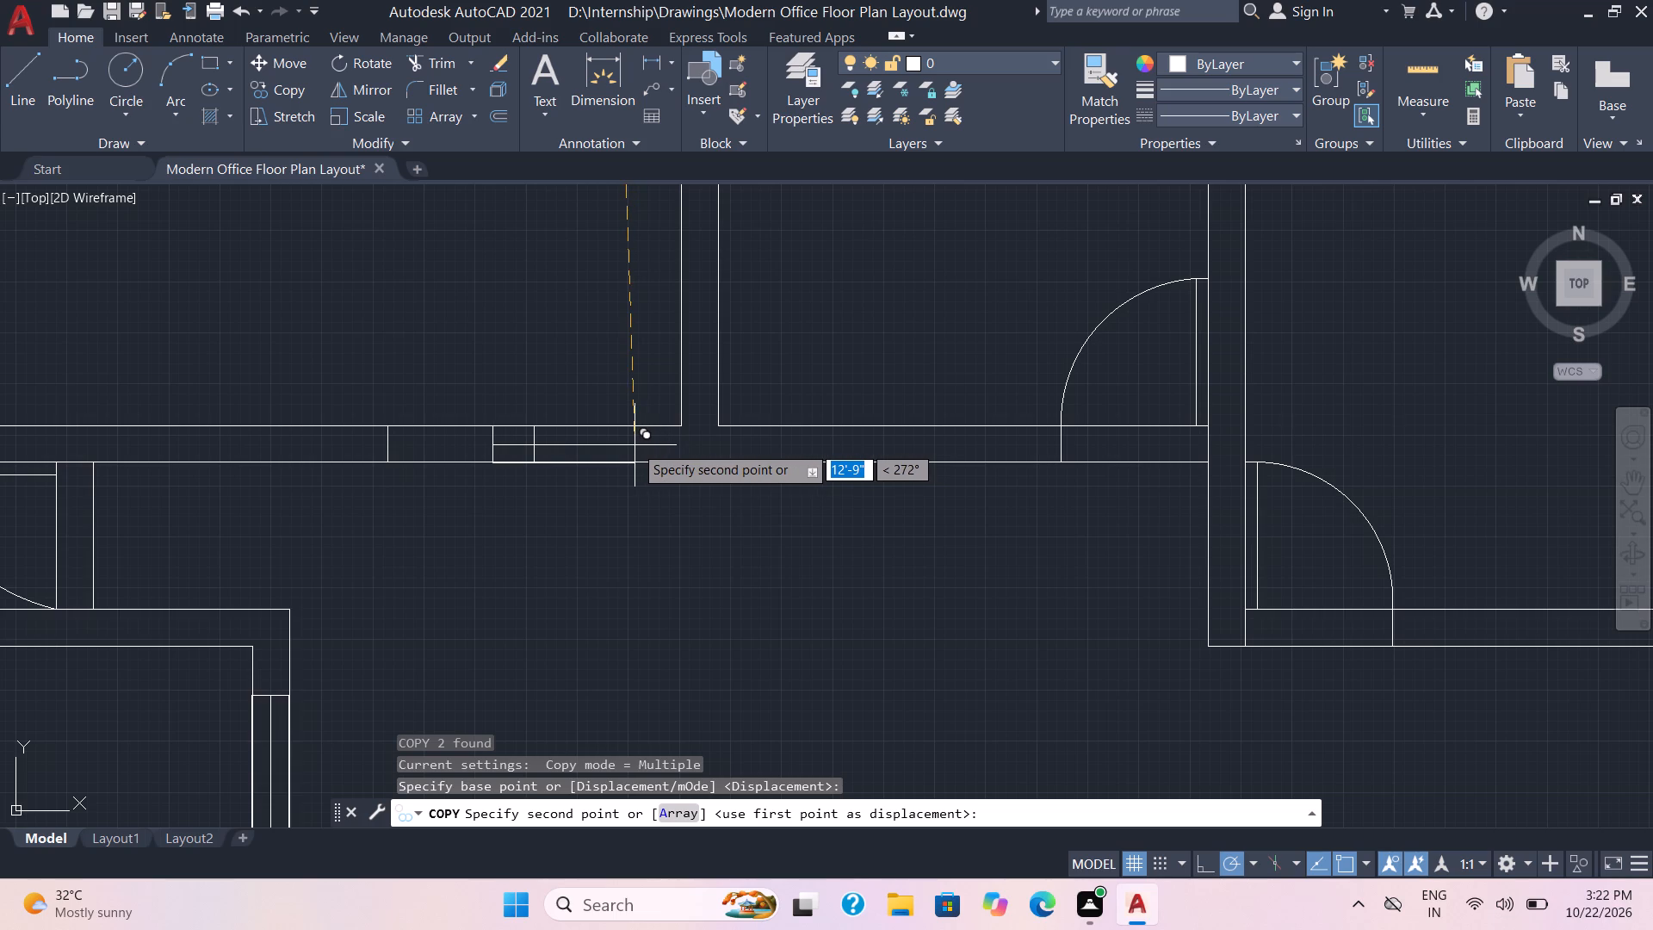
pyautogui.click(635, 445)
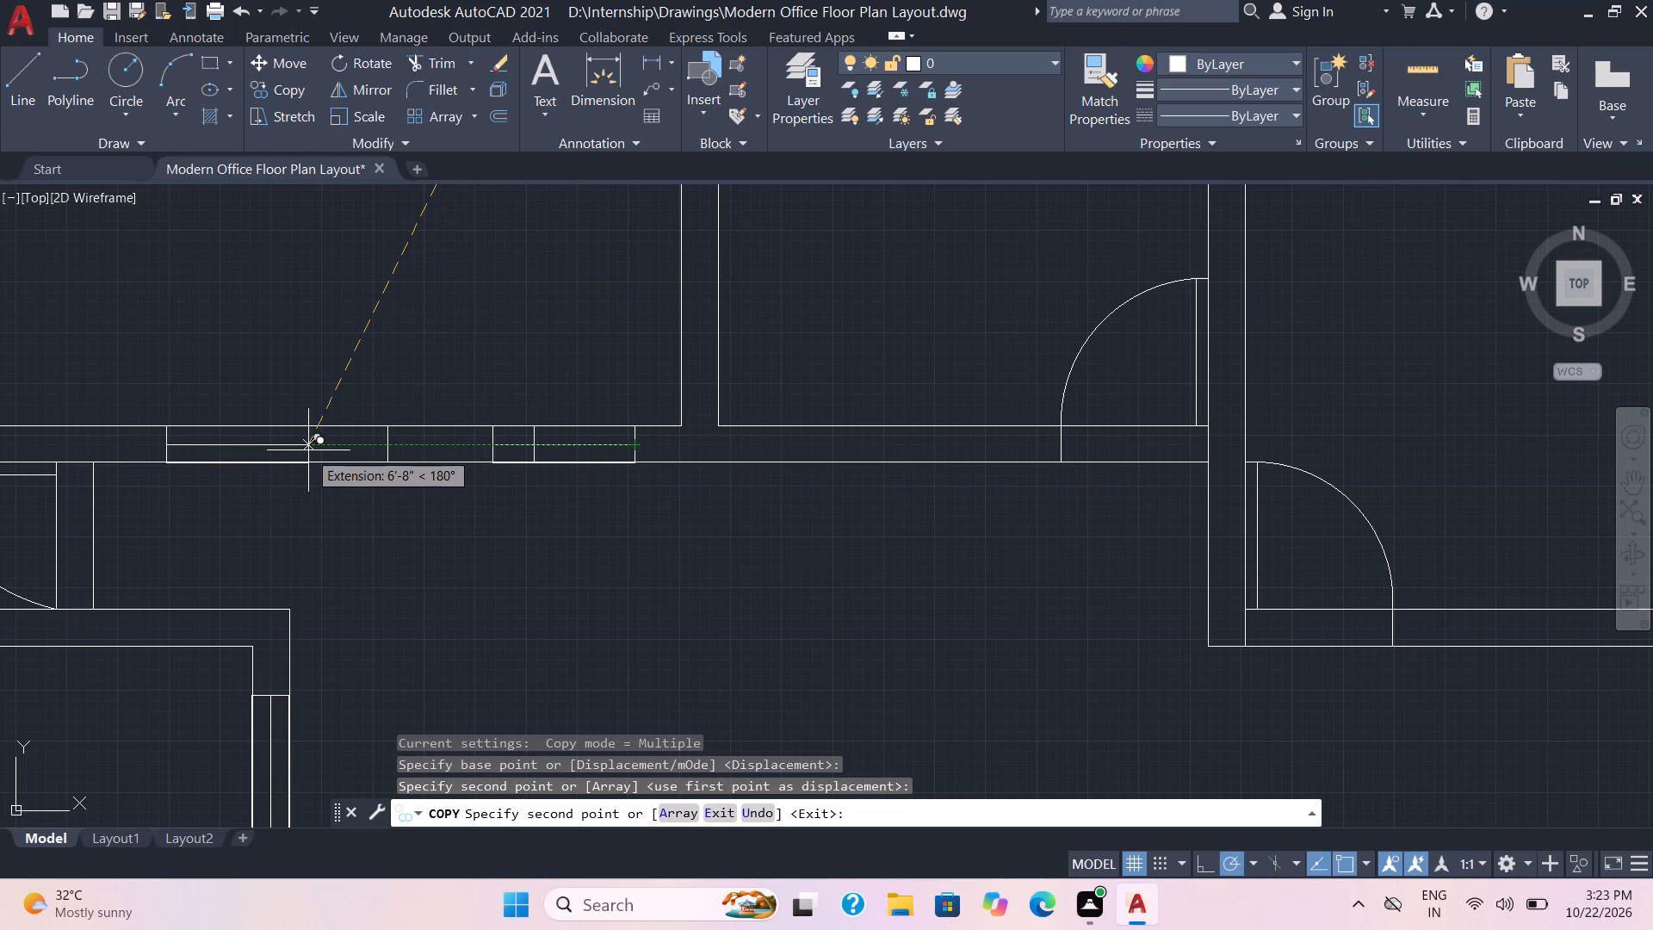
pyautogui.click(310, 449)
pyautogui.press('Escape')
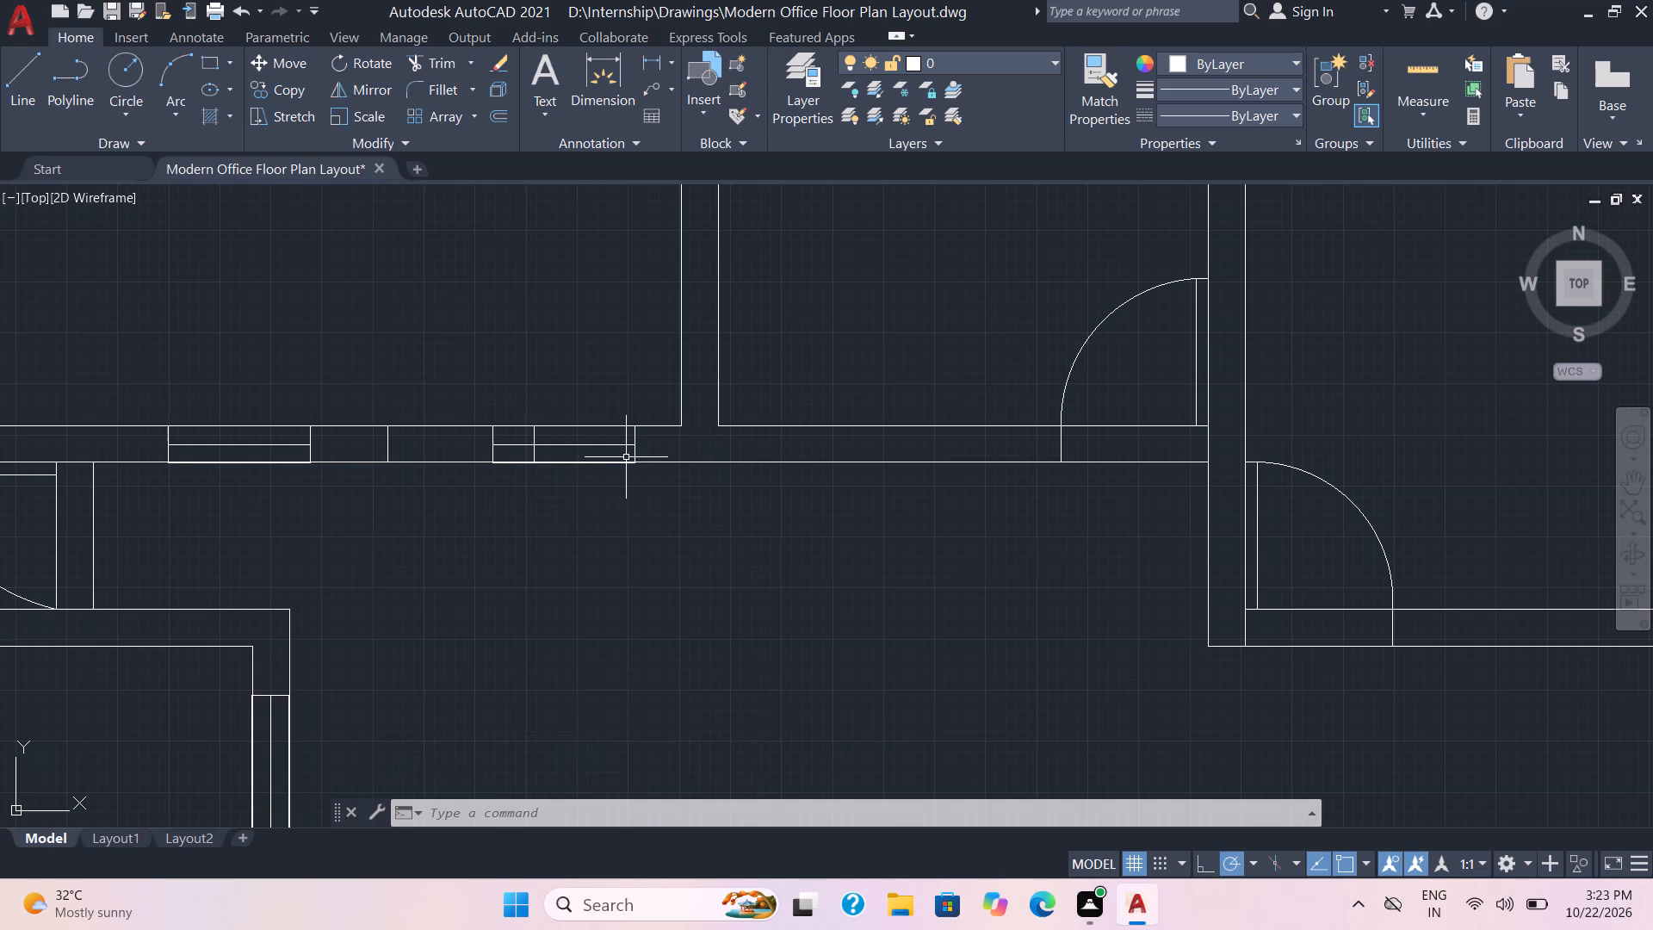
# In the northwest room's south wall, offset the opening's east line 2' west, that new line 1' east, and the west line 1' west.
pyautogui.press('o')
pyautogui.press('Return')
pyautogui.write("2'")
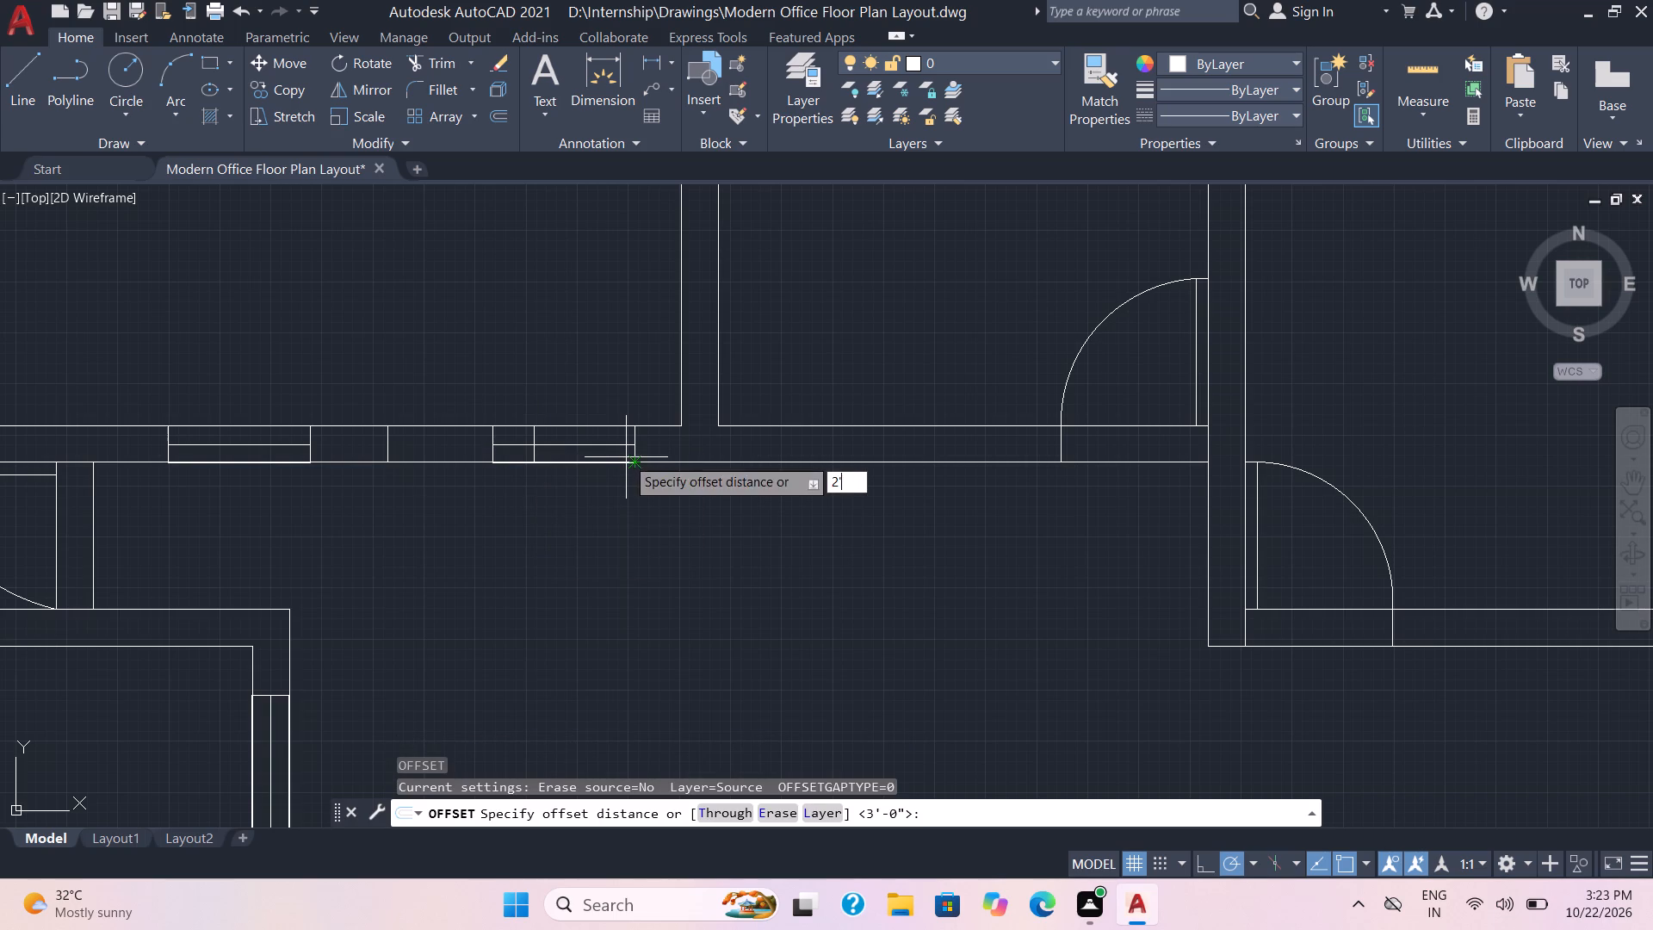
pyautogui.press('Return')
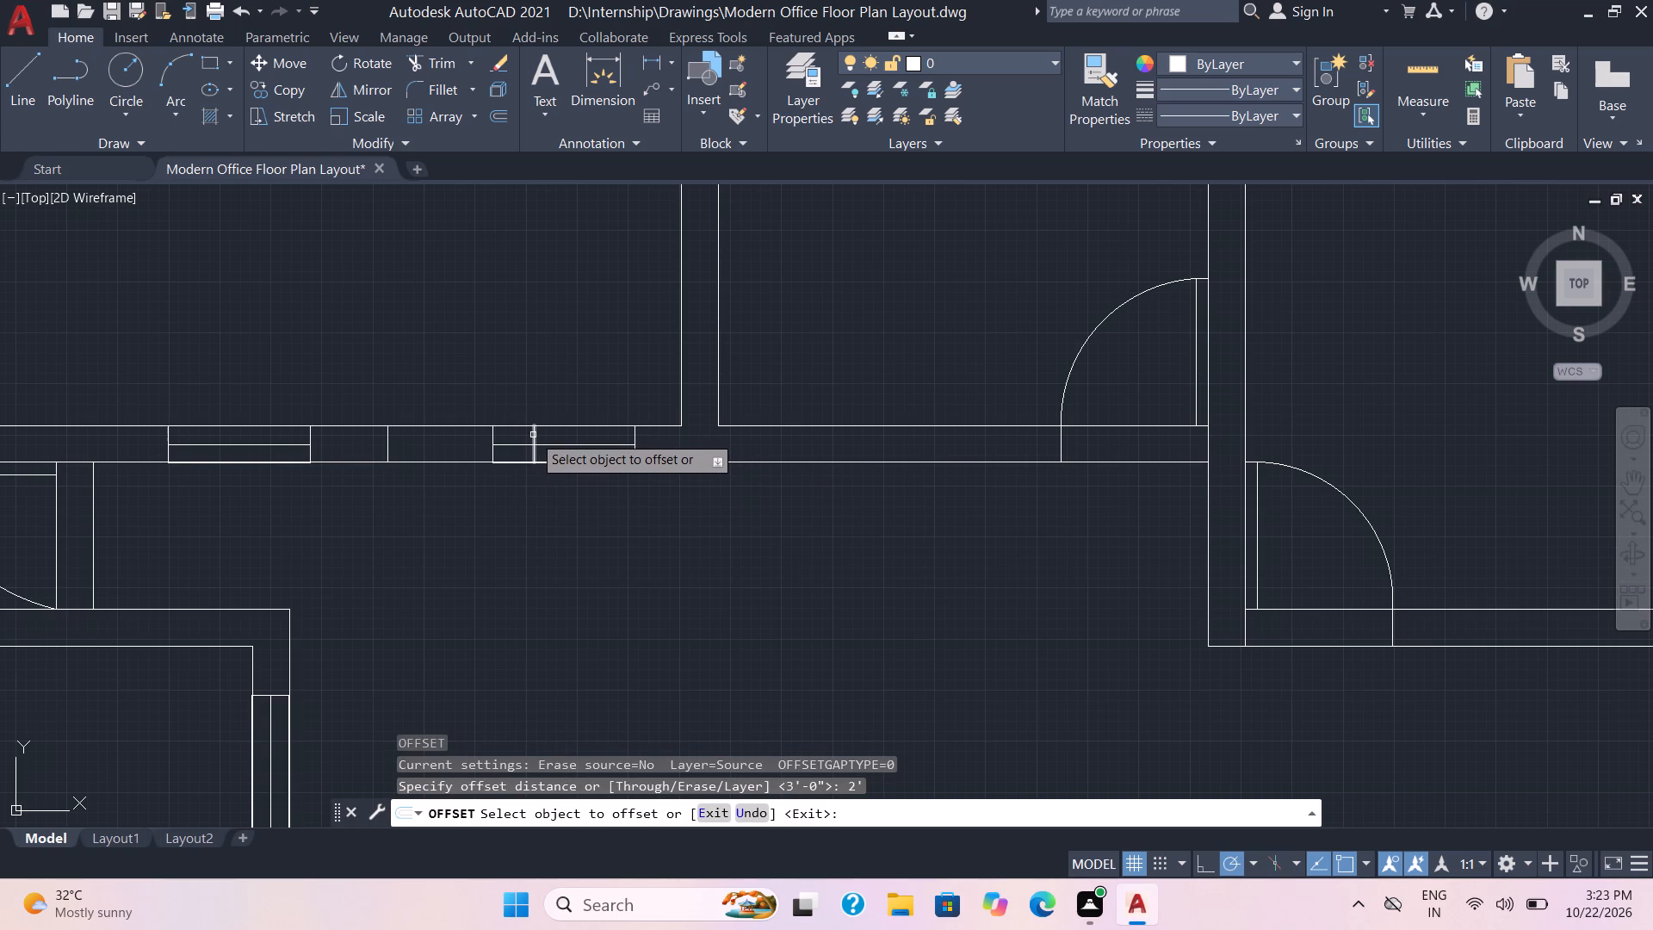
pyautogui.click(533, 435)
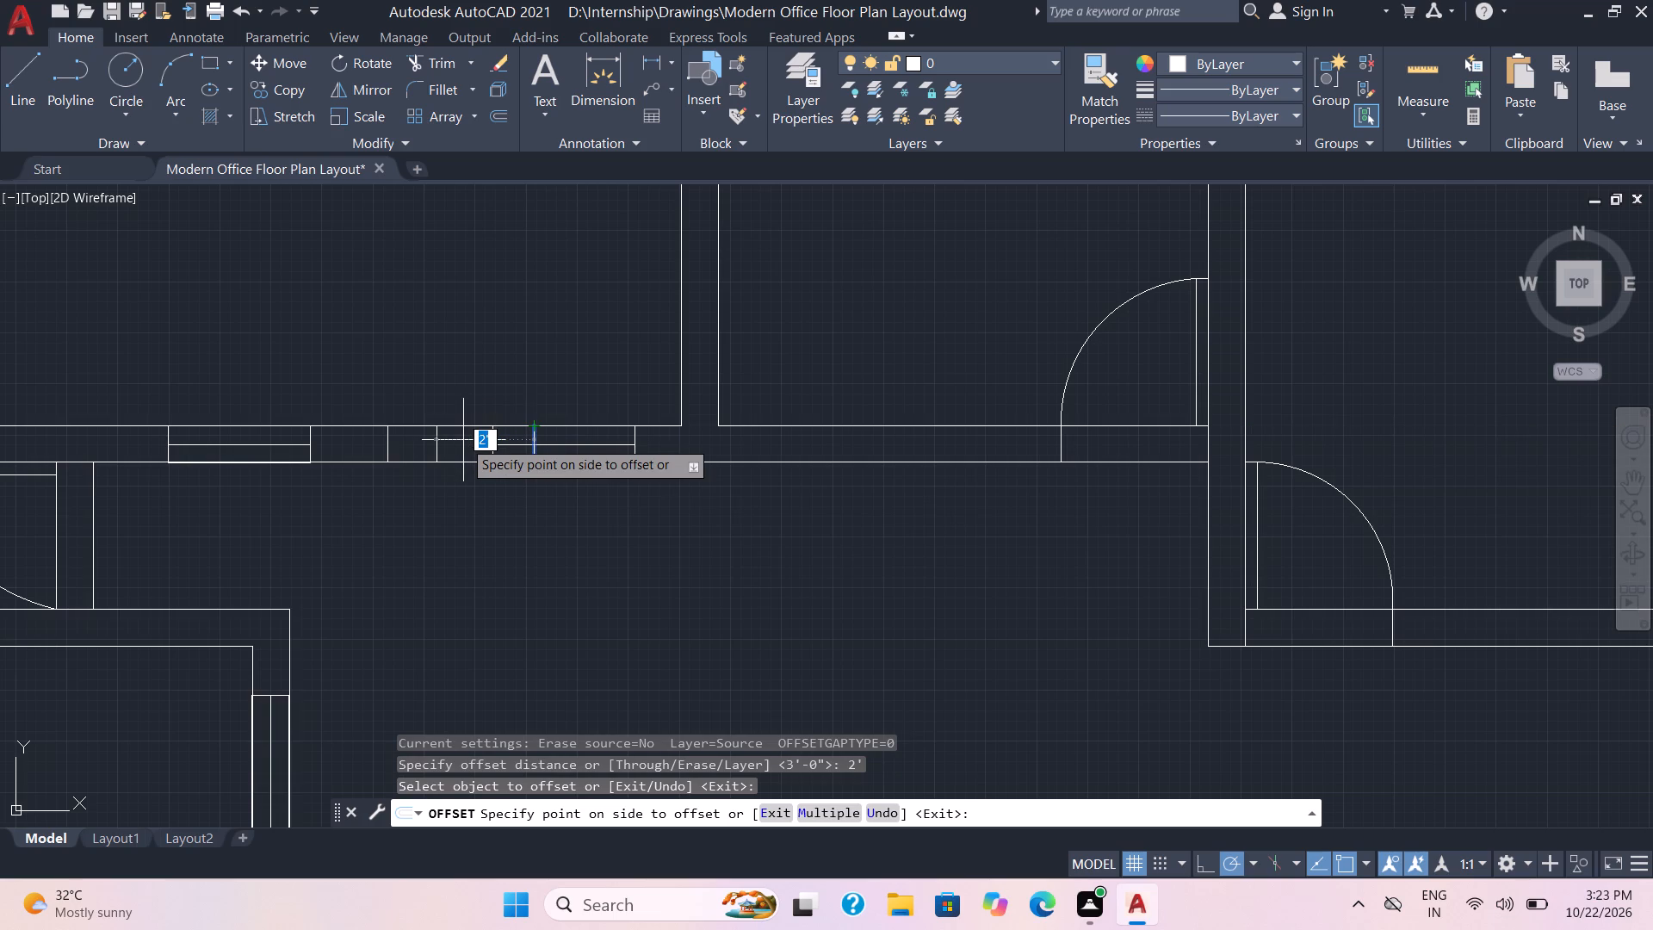
pyautogui.click(463, 440)
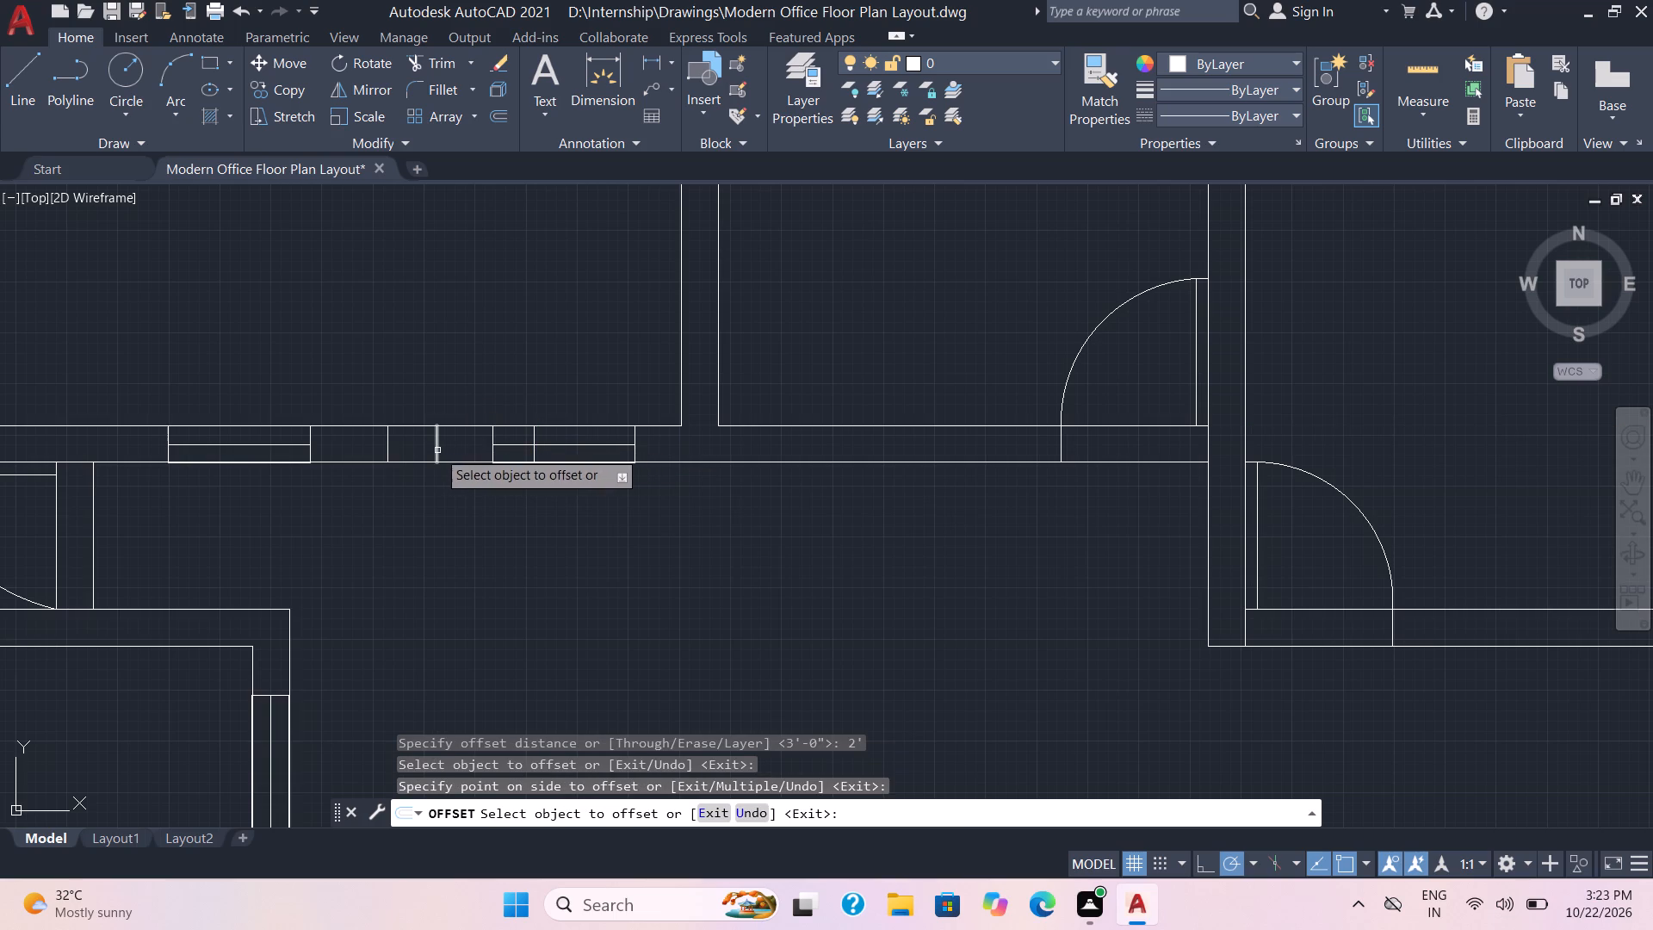
pyautogui.click(437, 450)
pyautogui.write("1'")
pyautogui.press('Return')
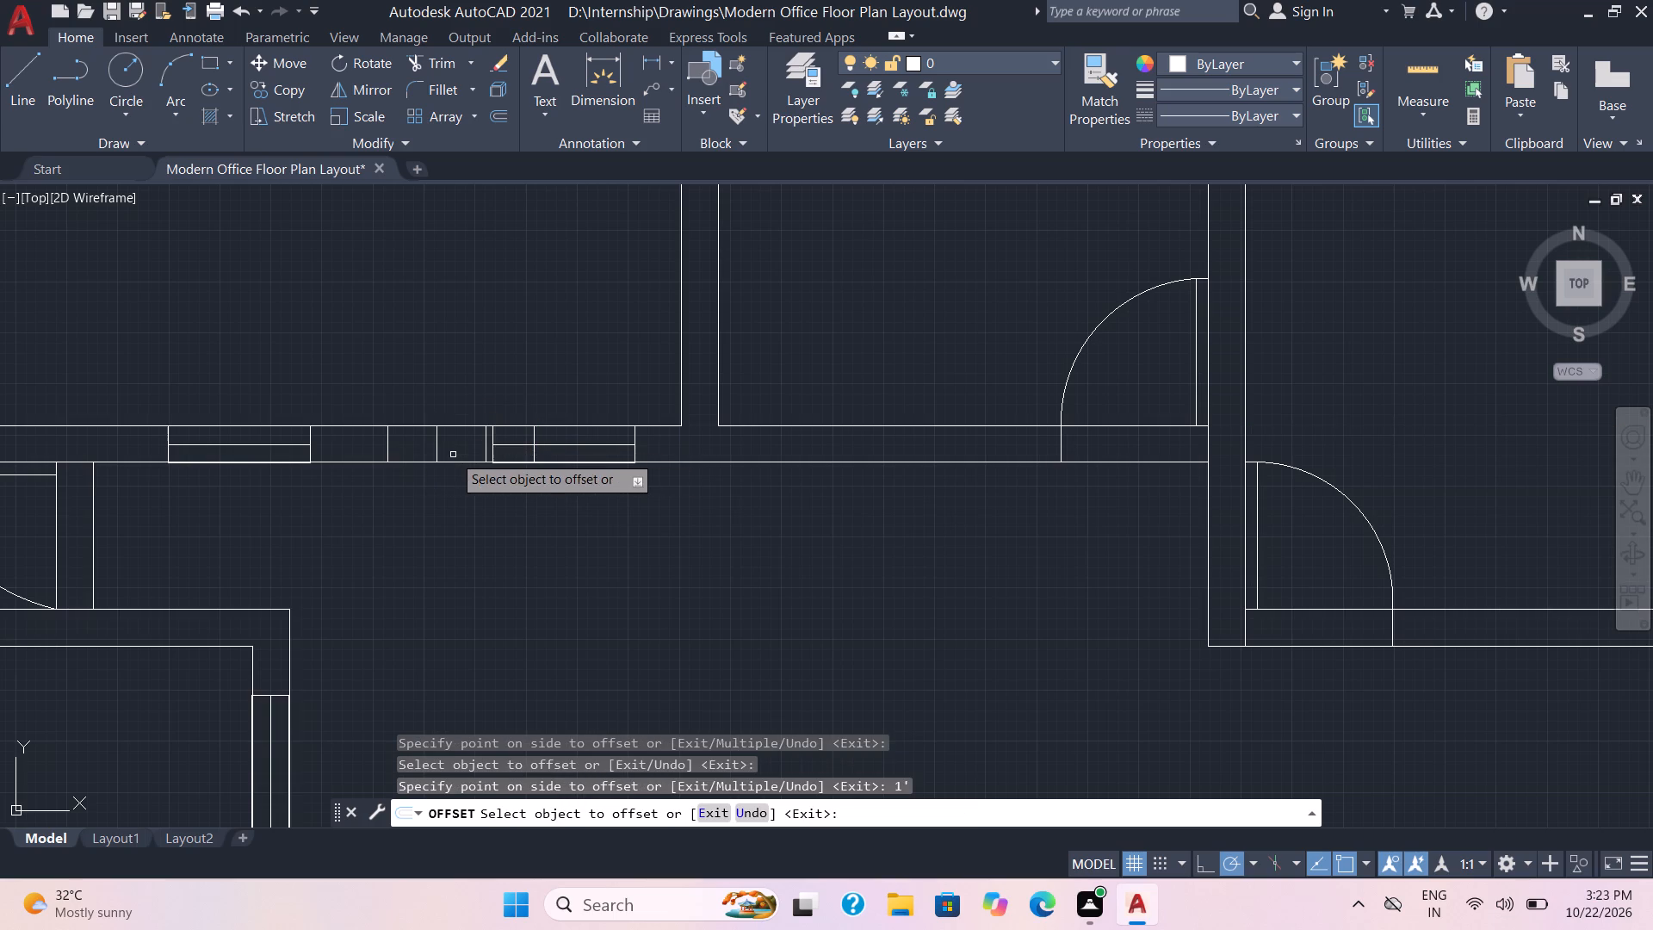
pyautogui.click(387, 445)
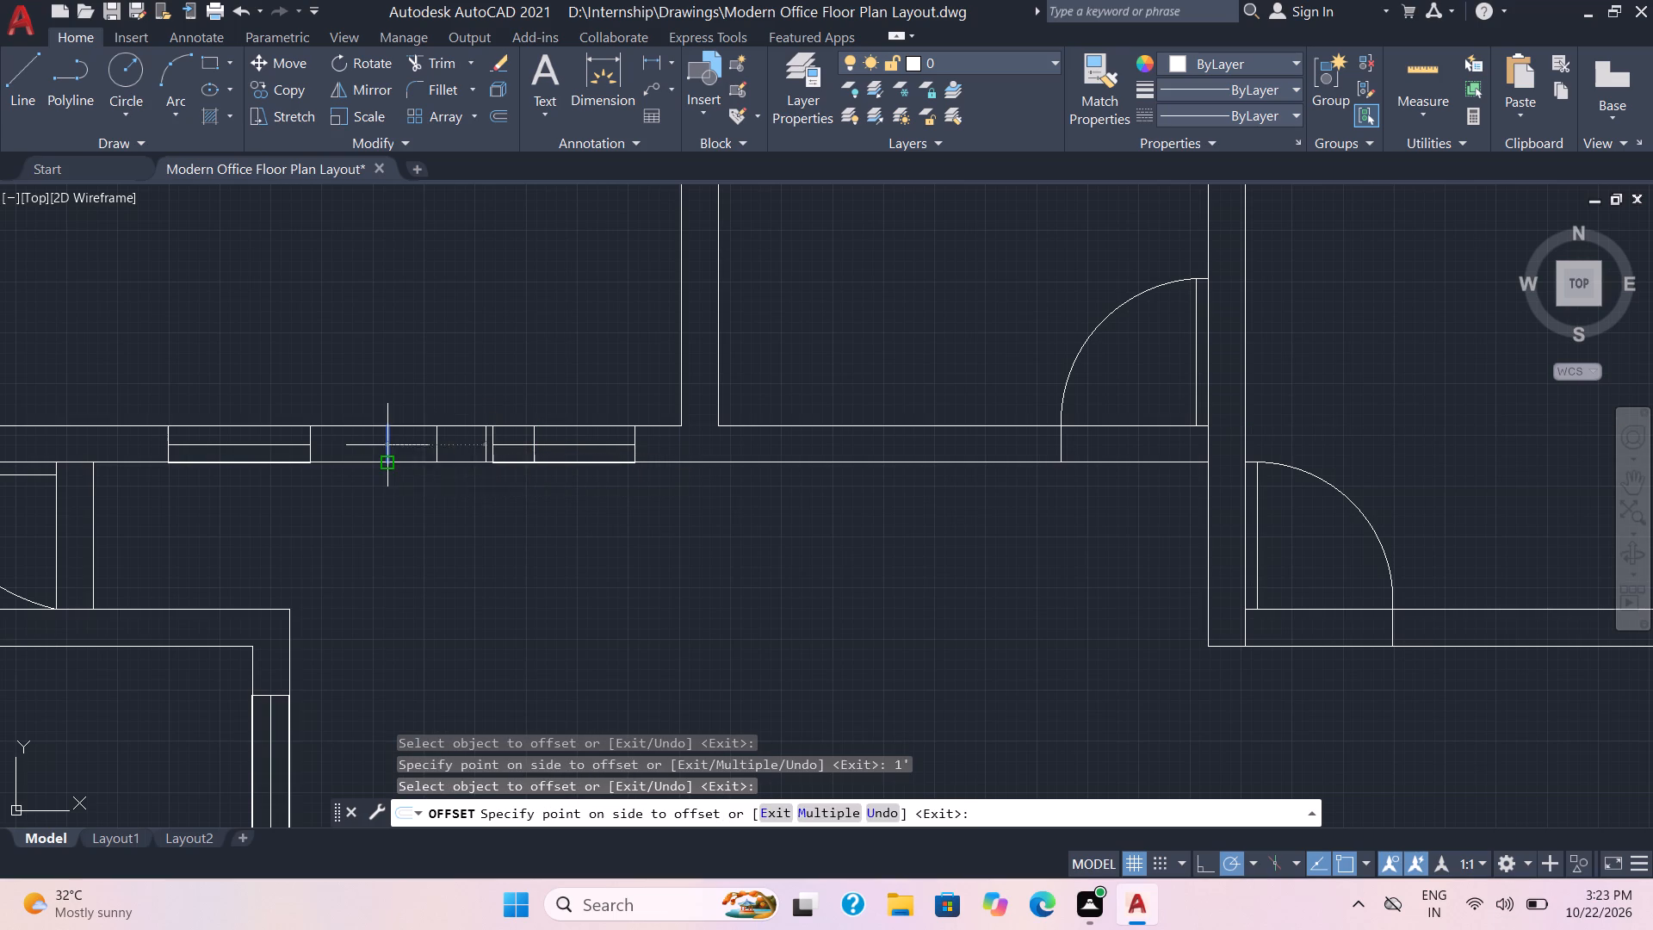
pyautogui.write("1'")
pyautogui.press('Return')
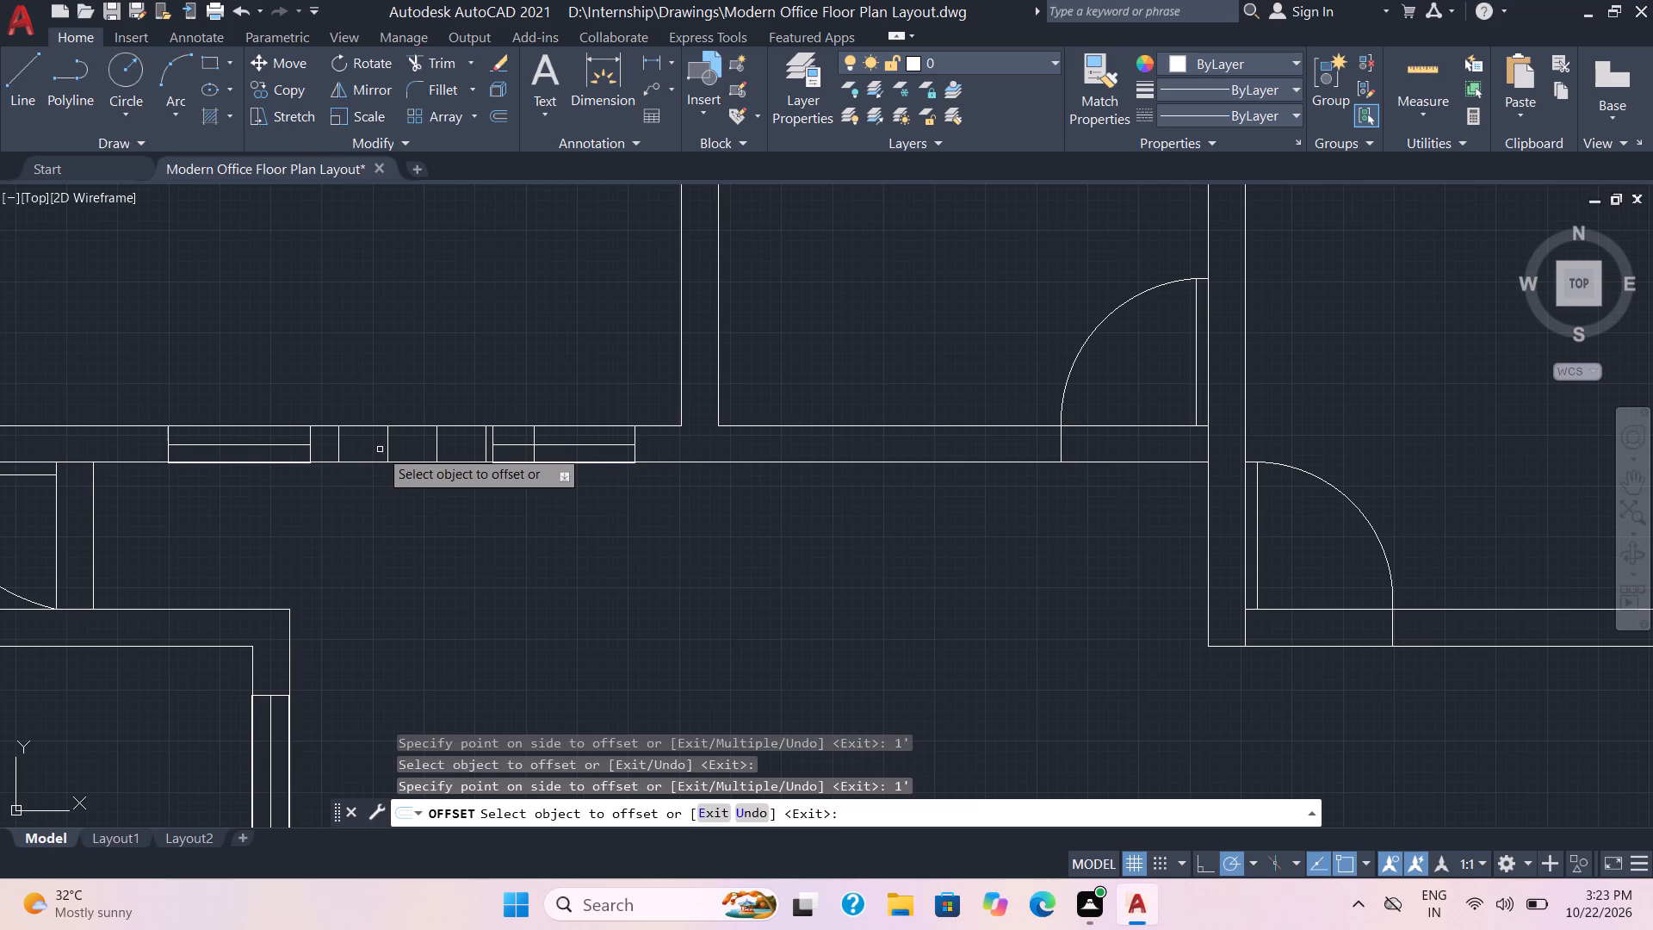
pyautogui.press('Escape')
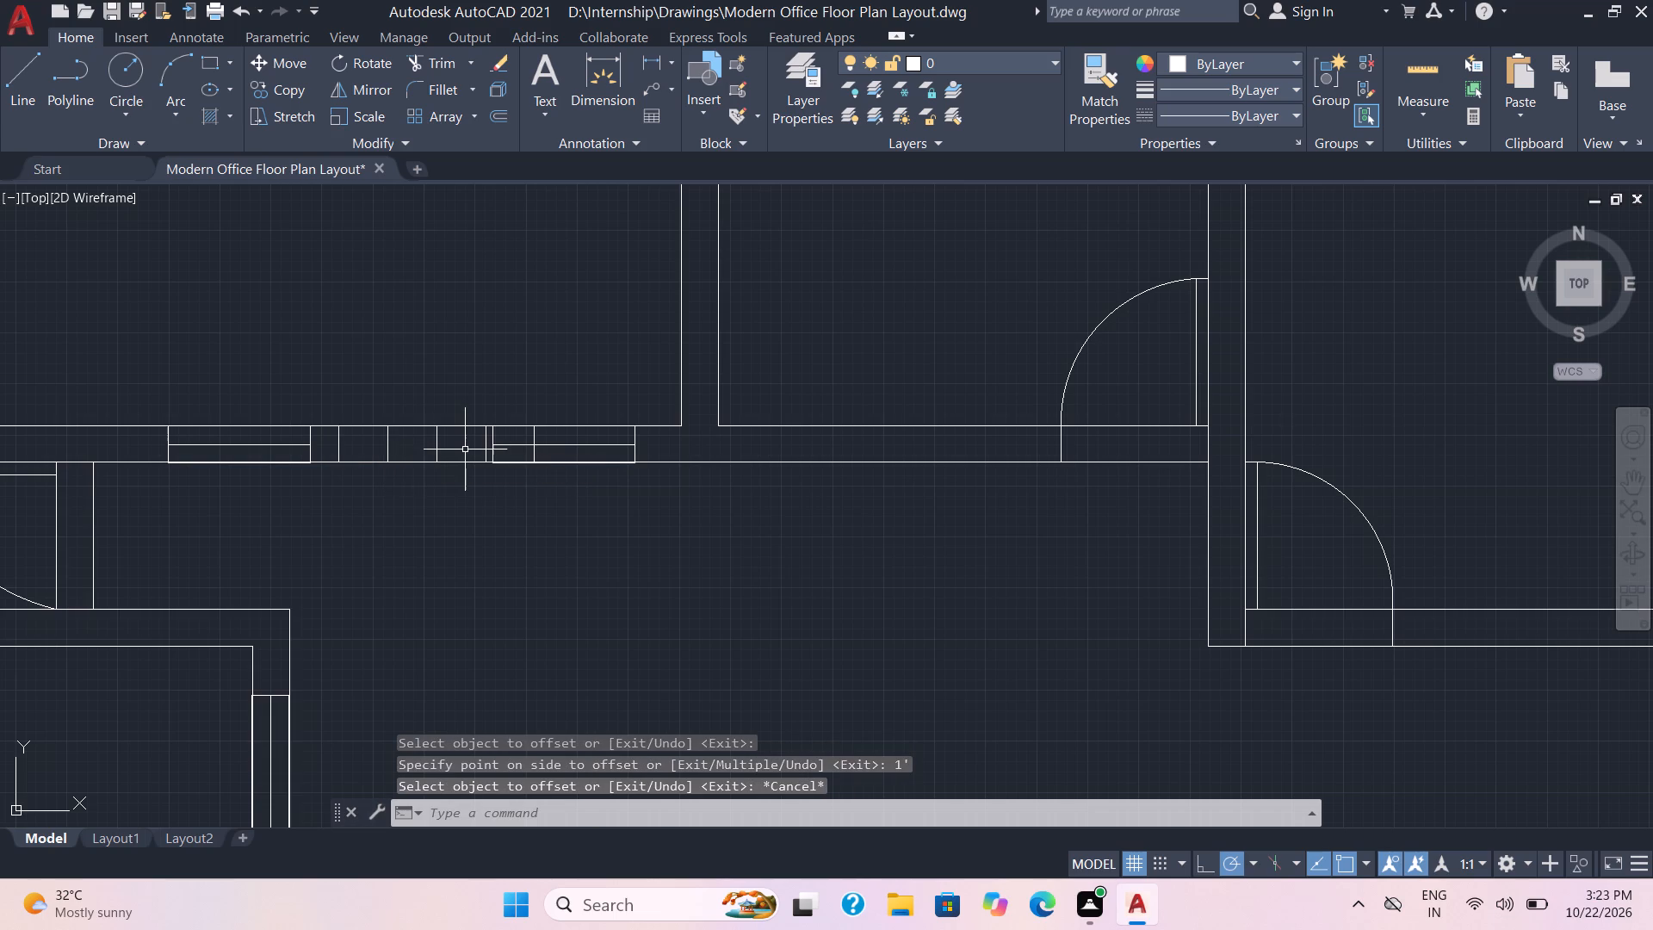
# Trim away the two inner lines between the outer offset lines of the south wall opening.
pyautogui.write('tr')
pyautogui.press('Return')
pyautogui.click(464, 450)
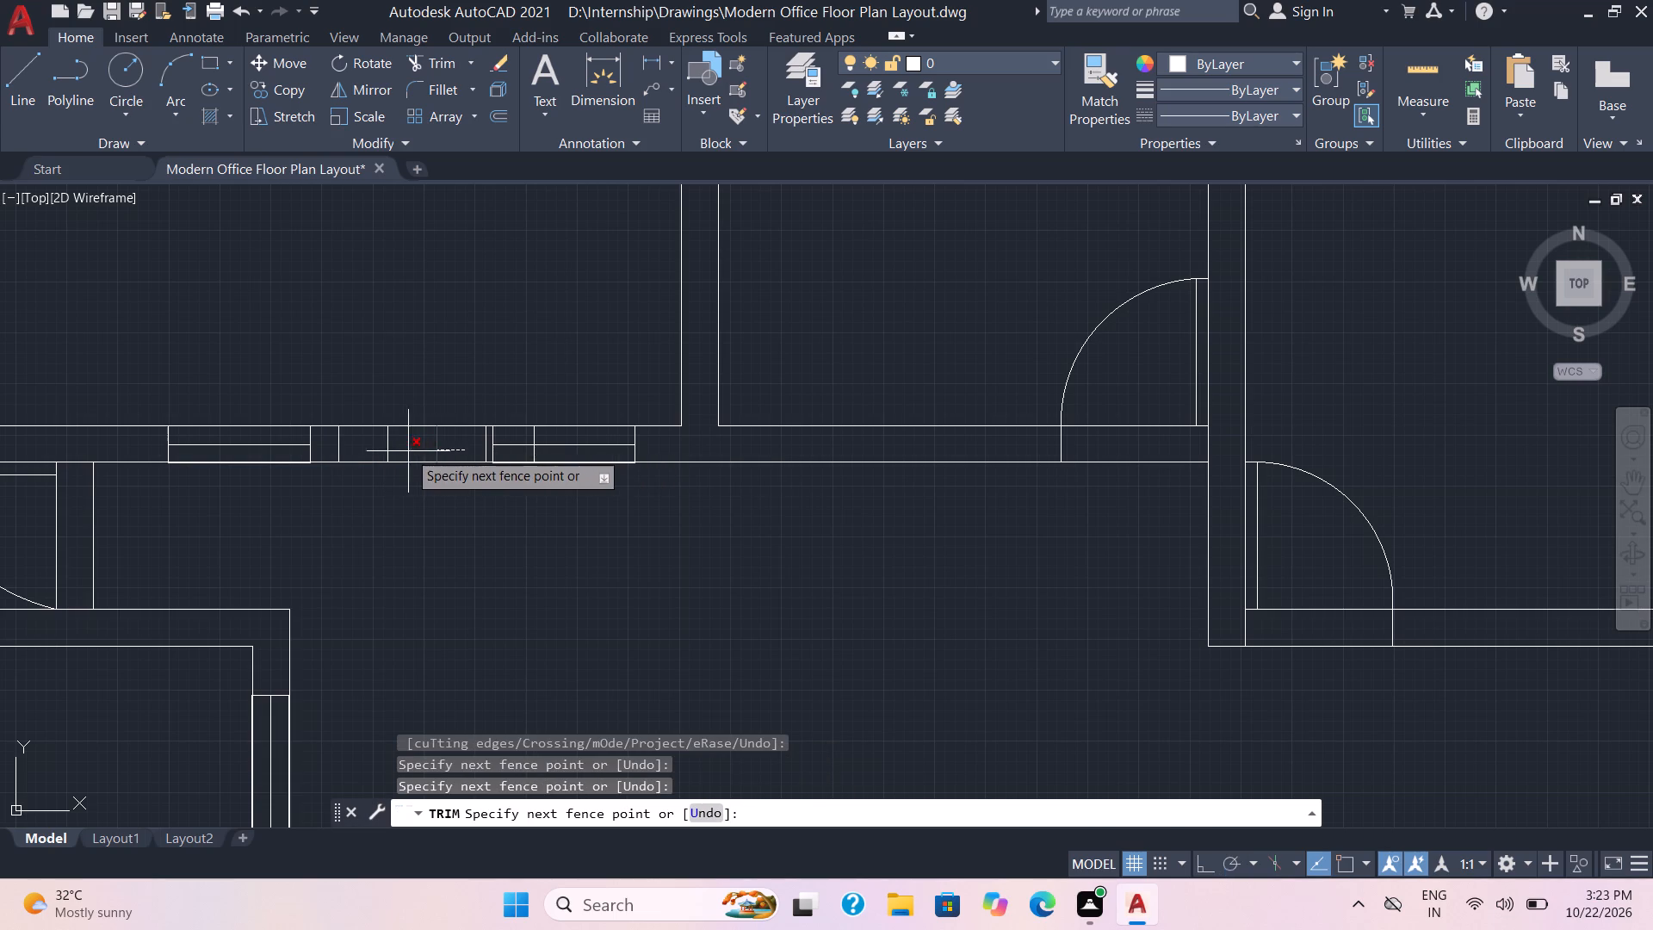
pyautogui.click(375, 447)
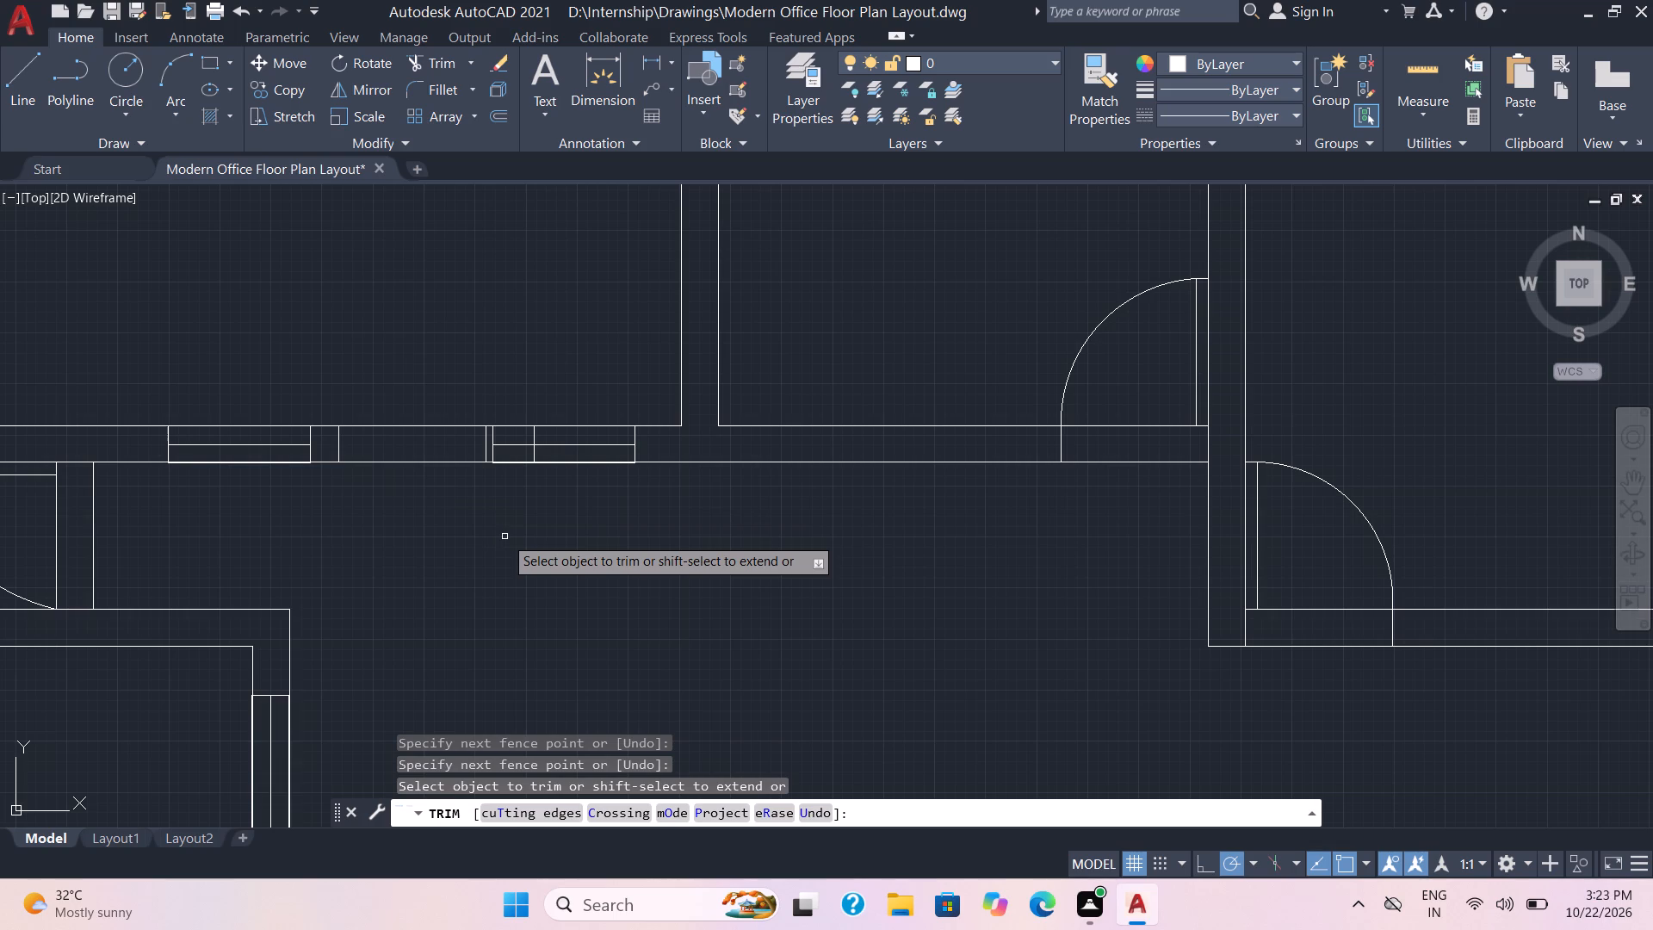
pyautogui.press('Escape')
# Offset the opening's east line 6" west and trim away the original line beside the eastern window symbol.
pyautogui.press('o')
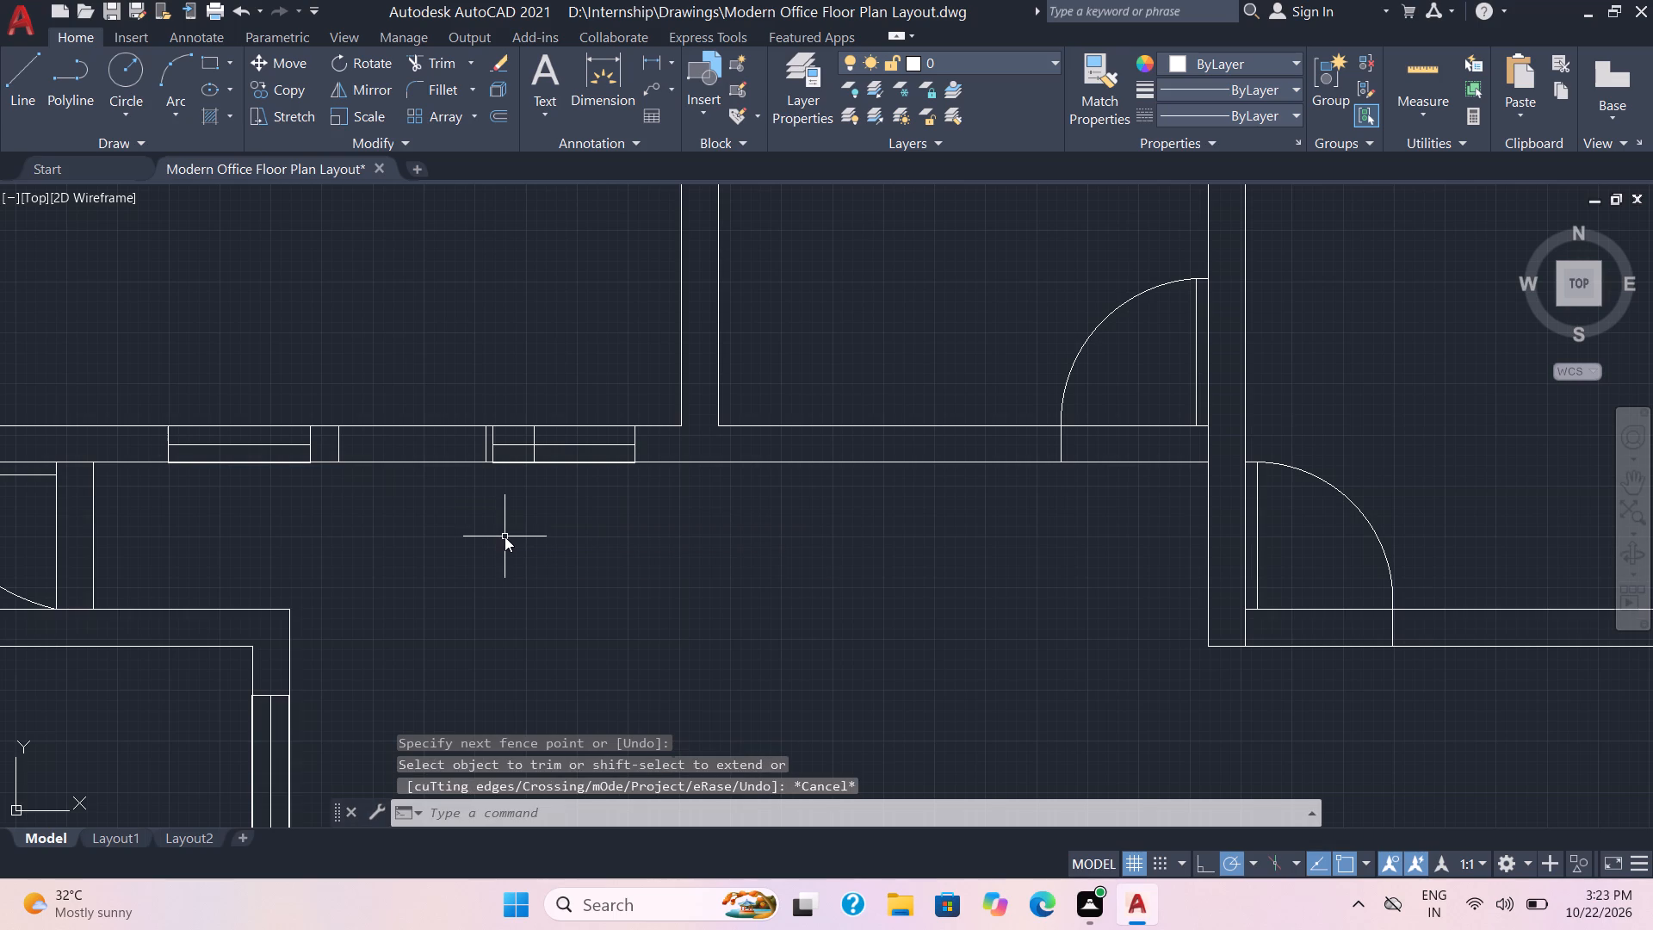
pyautogui.press('Return')
pyautogui.press('6')
pyautogui.press('Return')
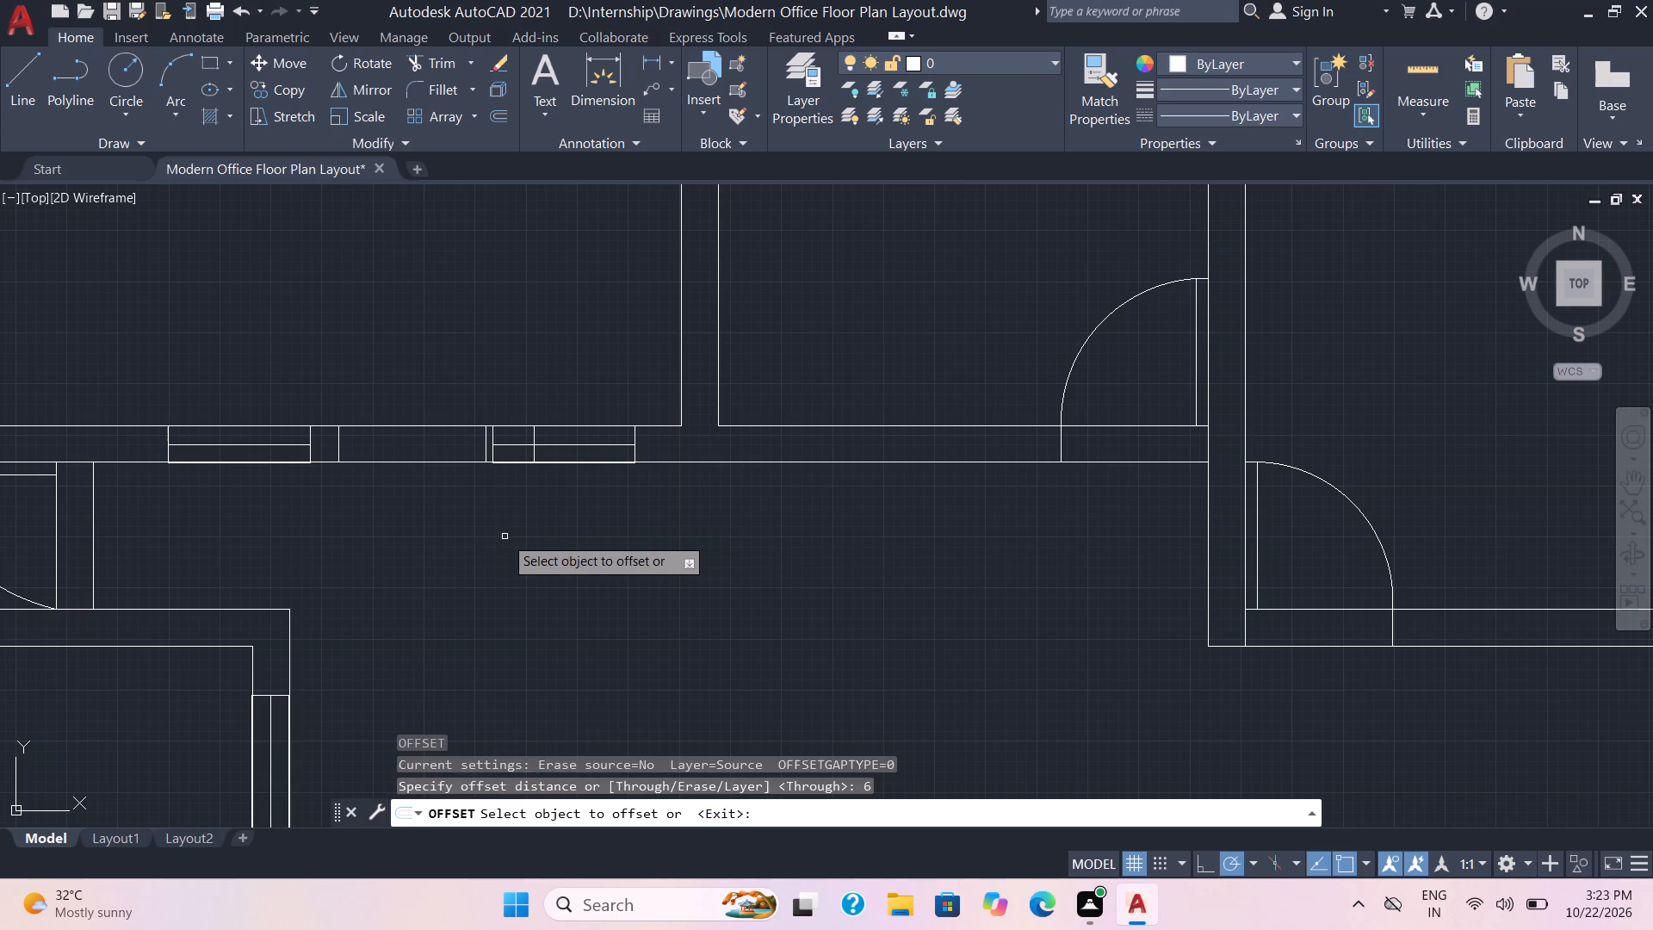
pyautogui.click(486, 445)
pyautogui.click(459, 443)
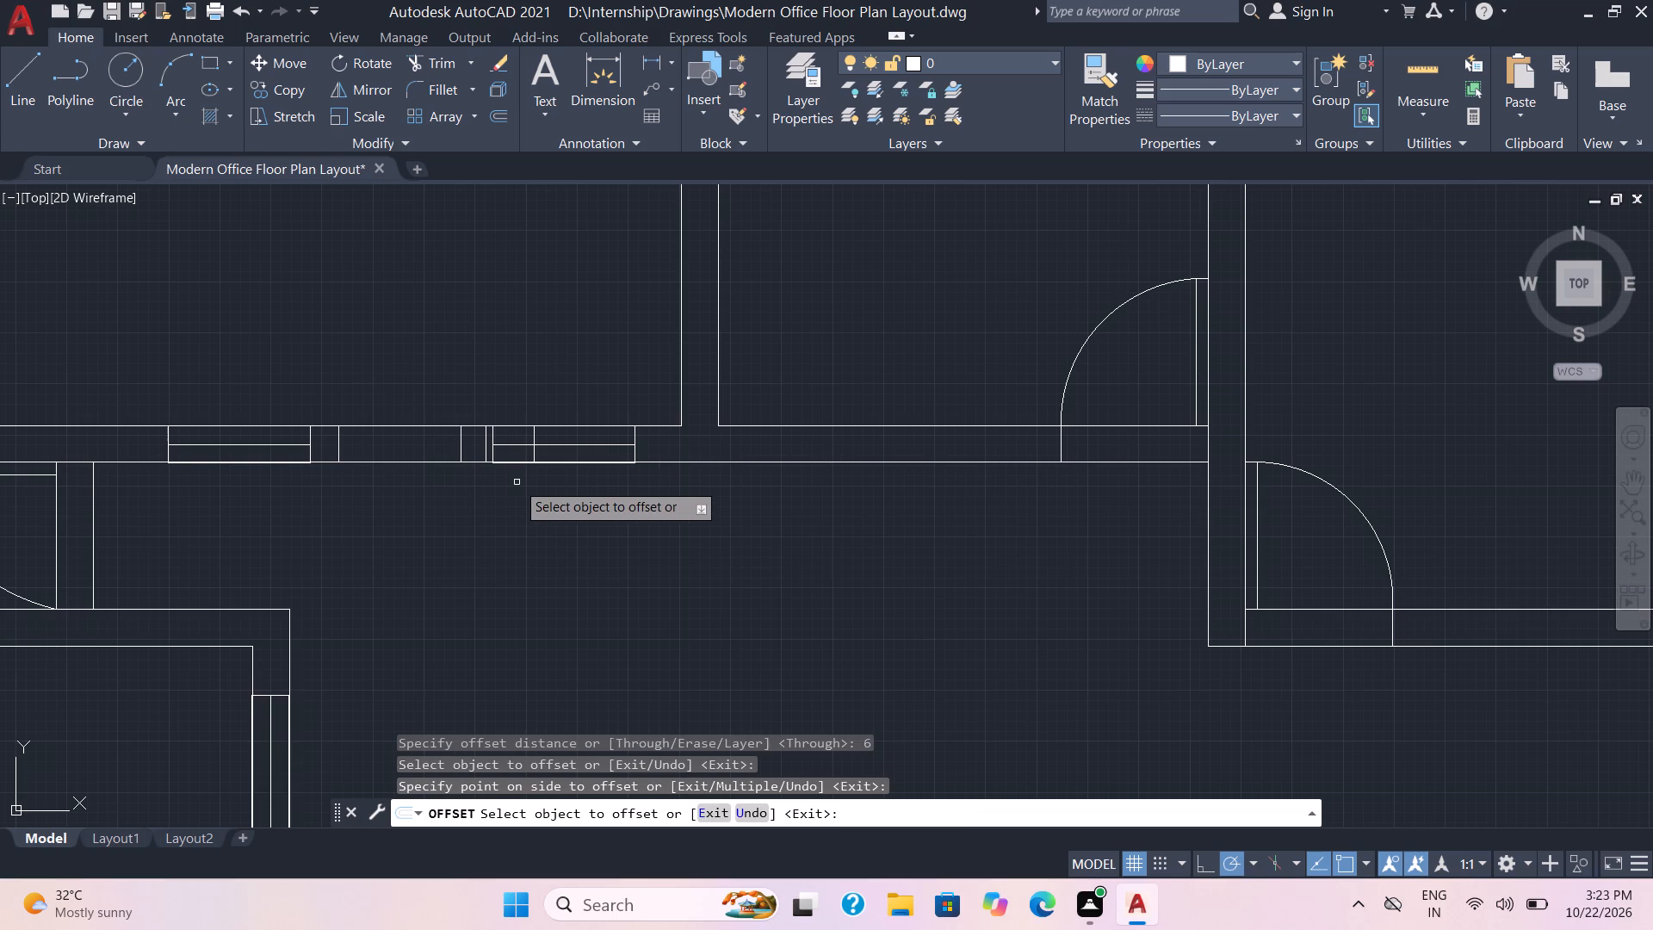
pyautogui.press('Escape')
pyautogui.click(439, 66)
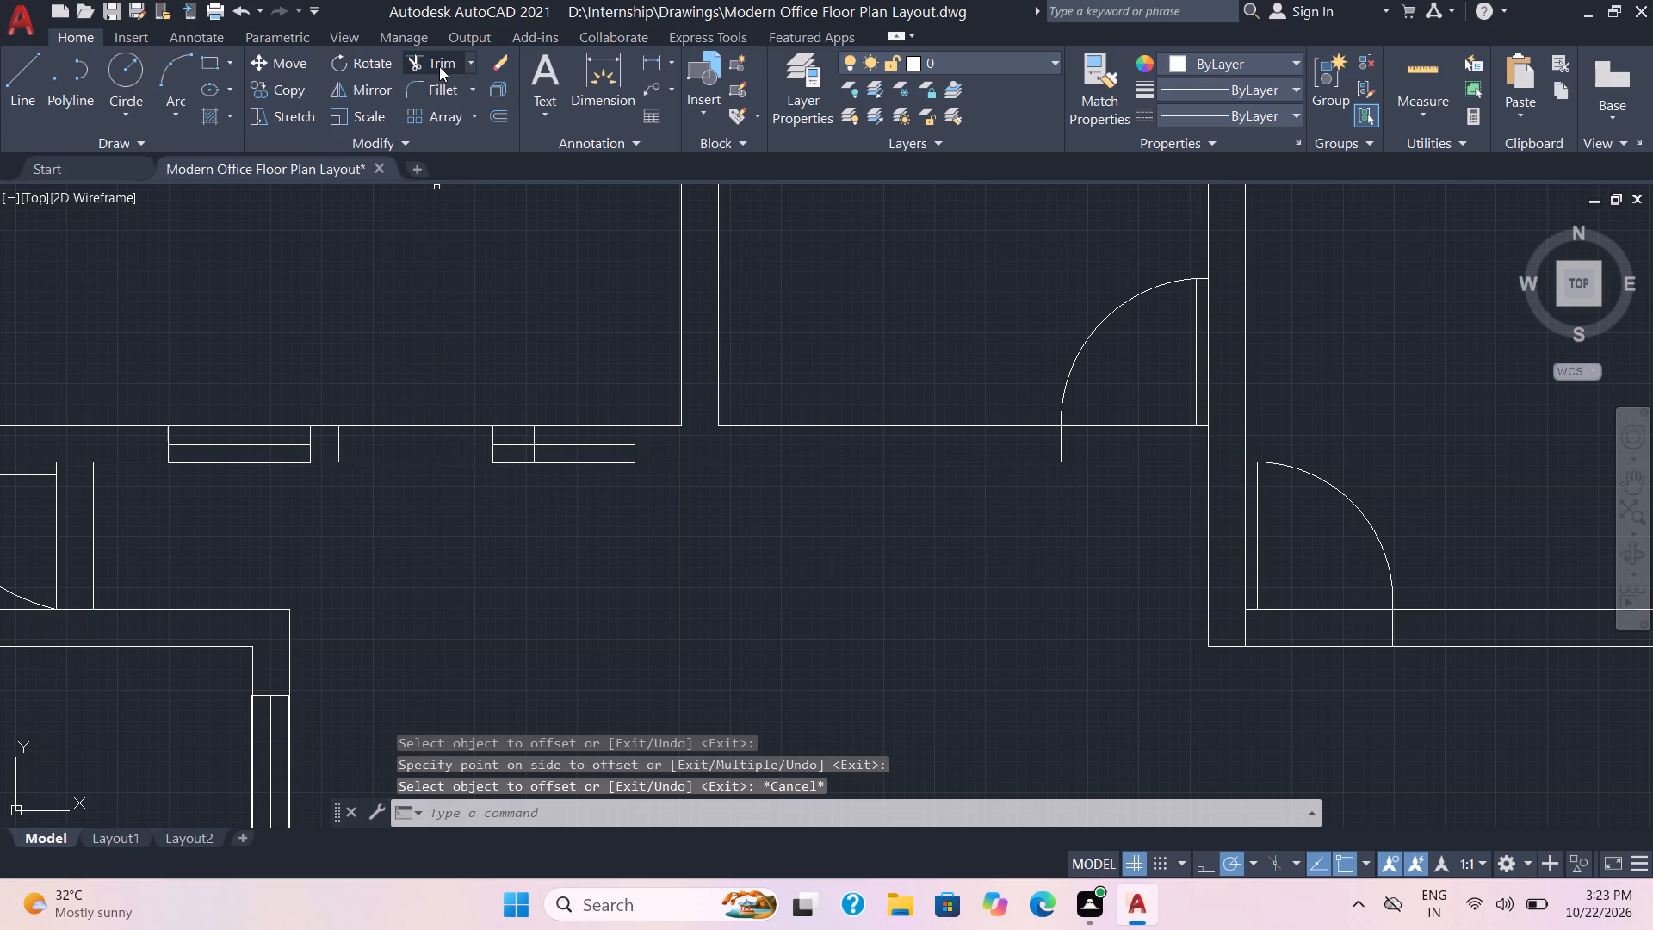
pyautogui.click(482, 441)
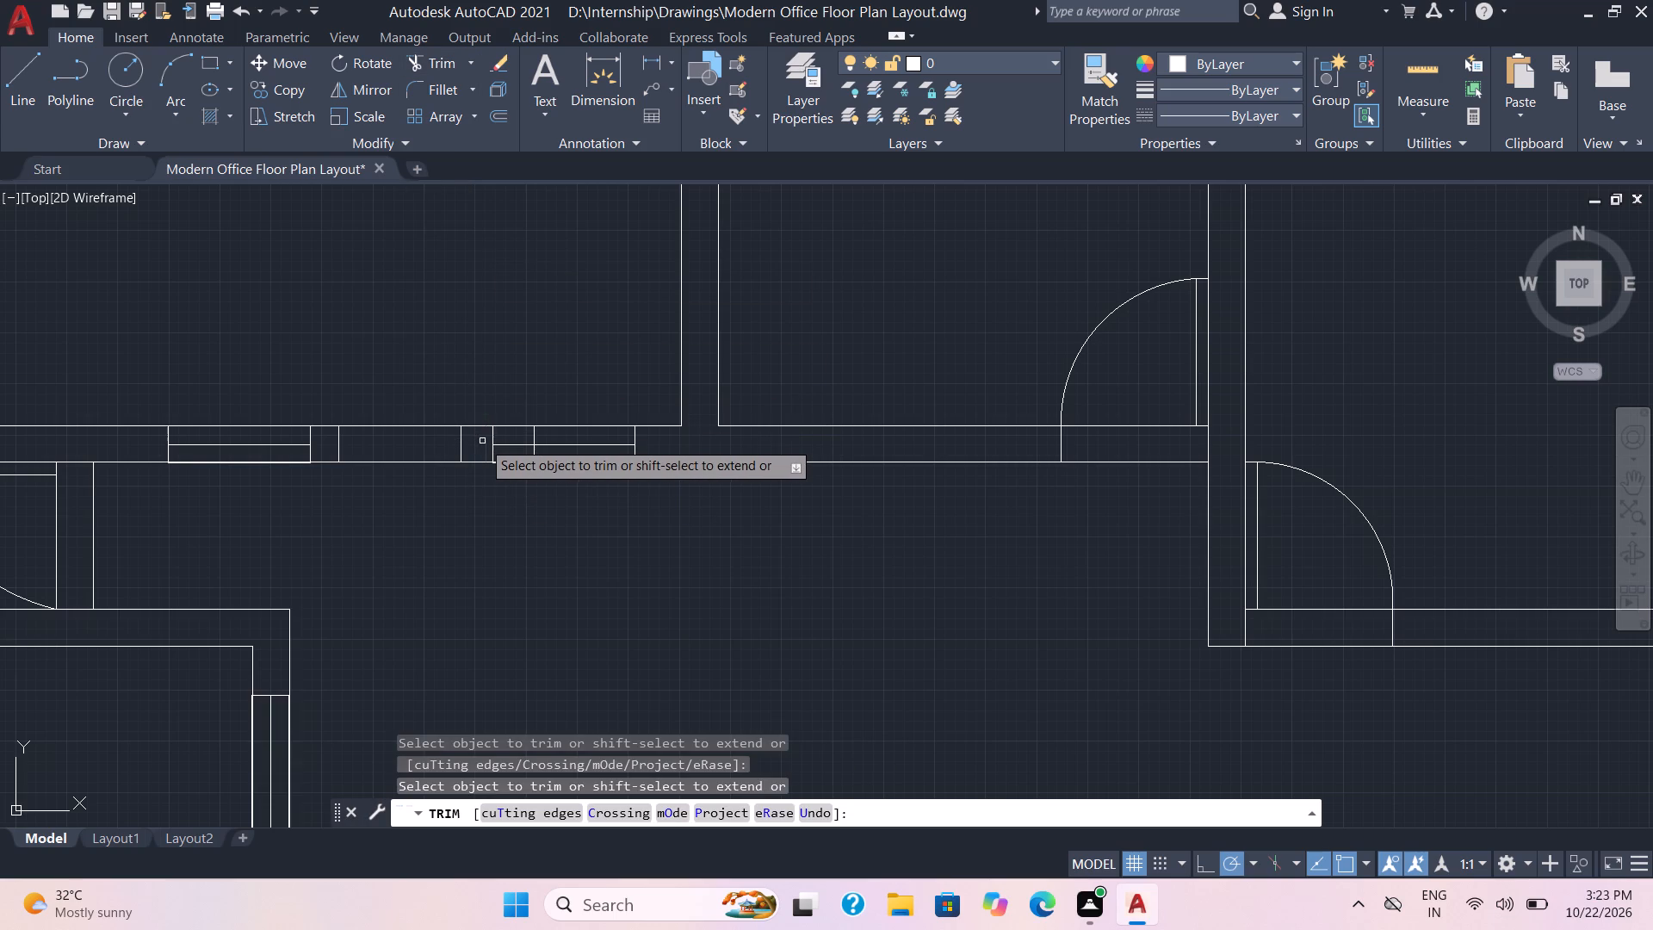
# Trim away the old opening line crossing the eastern window symbol in the south wall, and save the drawing.
pyautogui.scroll(-1, 542, 547)
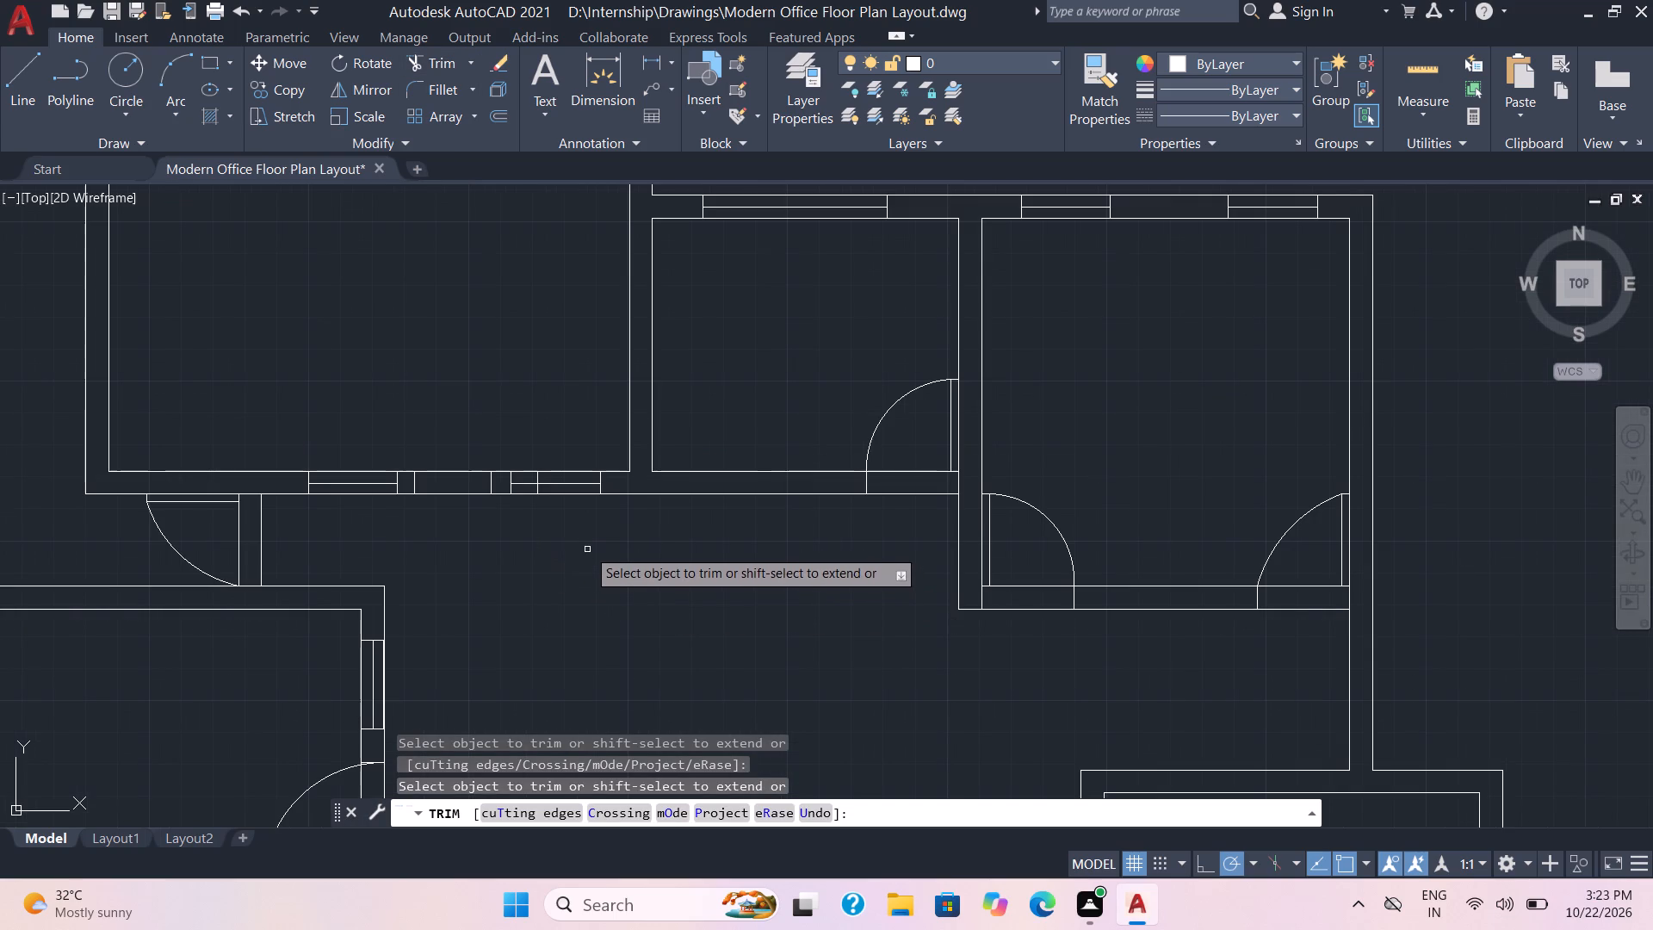
pyautogui.scroll(1, 554, 506)
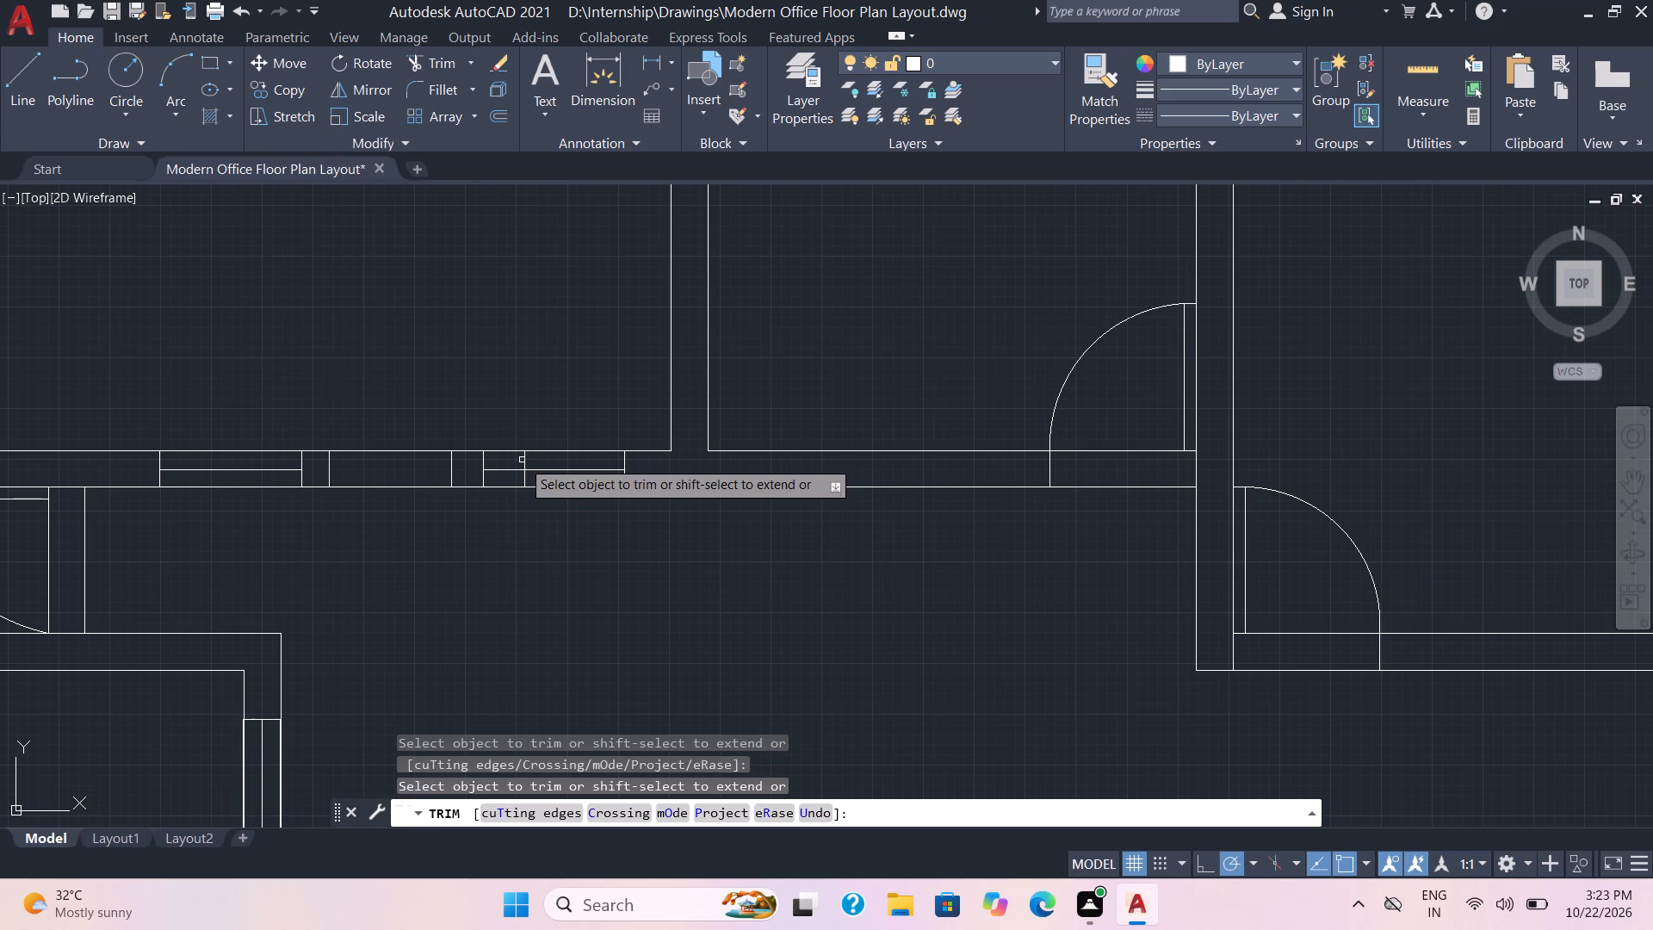
pyautogui.click(522, 460)
pyautogui.click(526, 476)
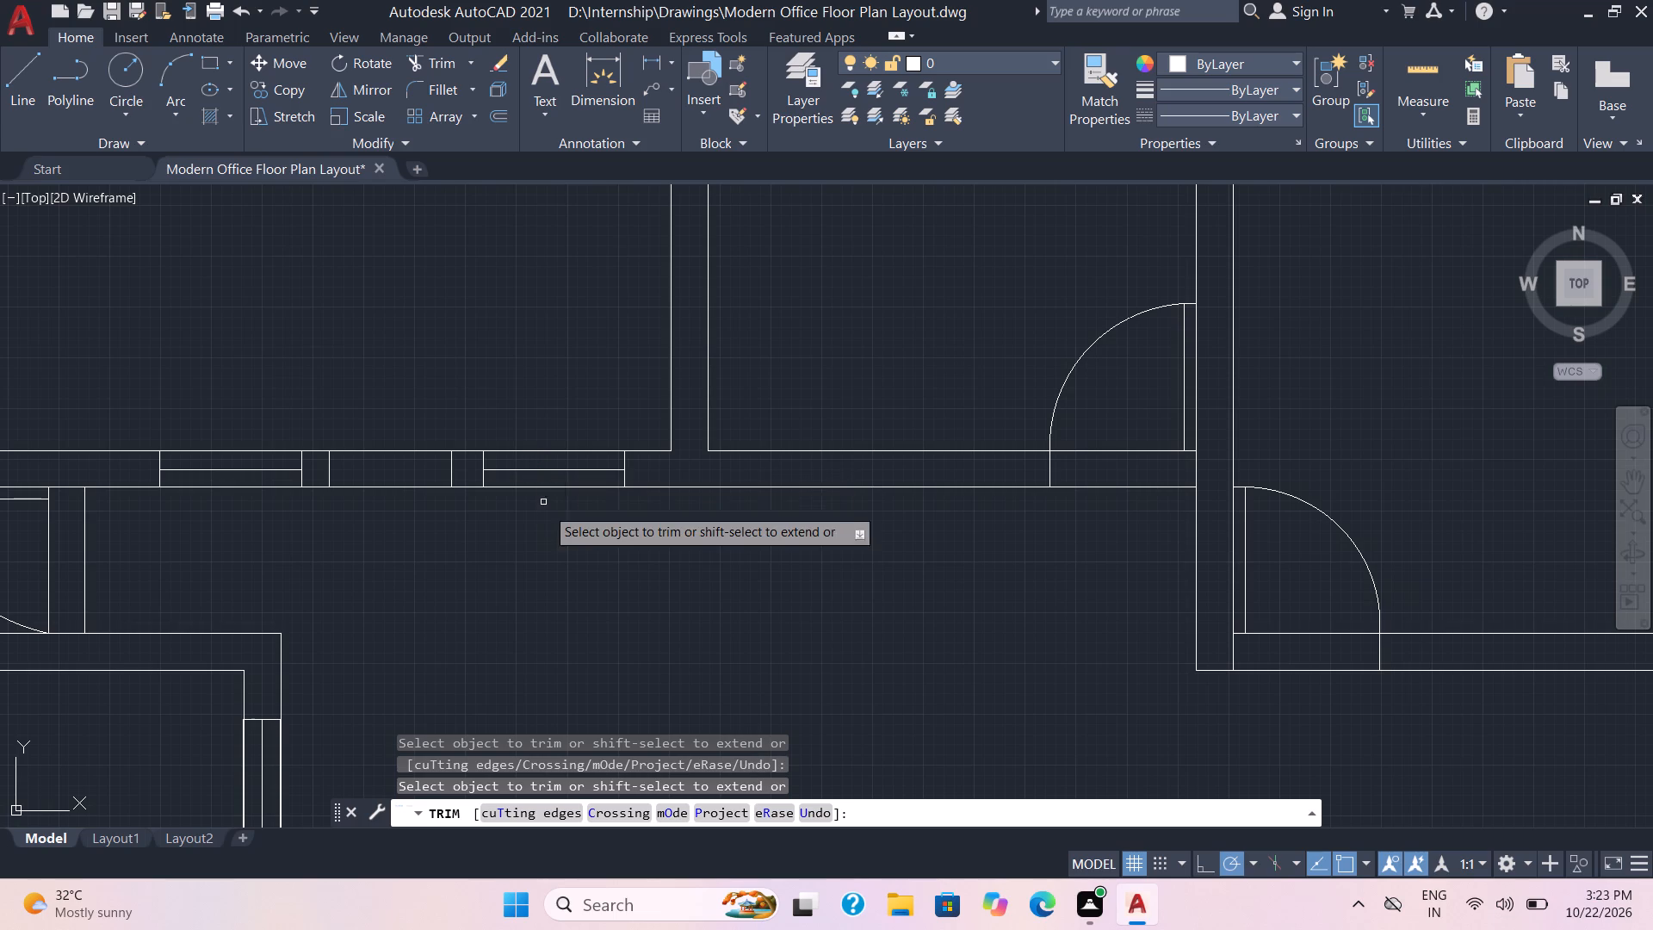
pyautogui.scroll(-1, 561, 531)
pyautogui.press('Escape')
pyautogui.hotkey('ctrl', 's')
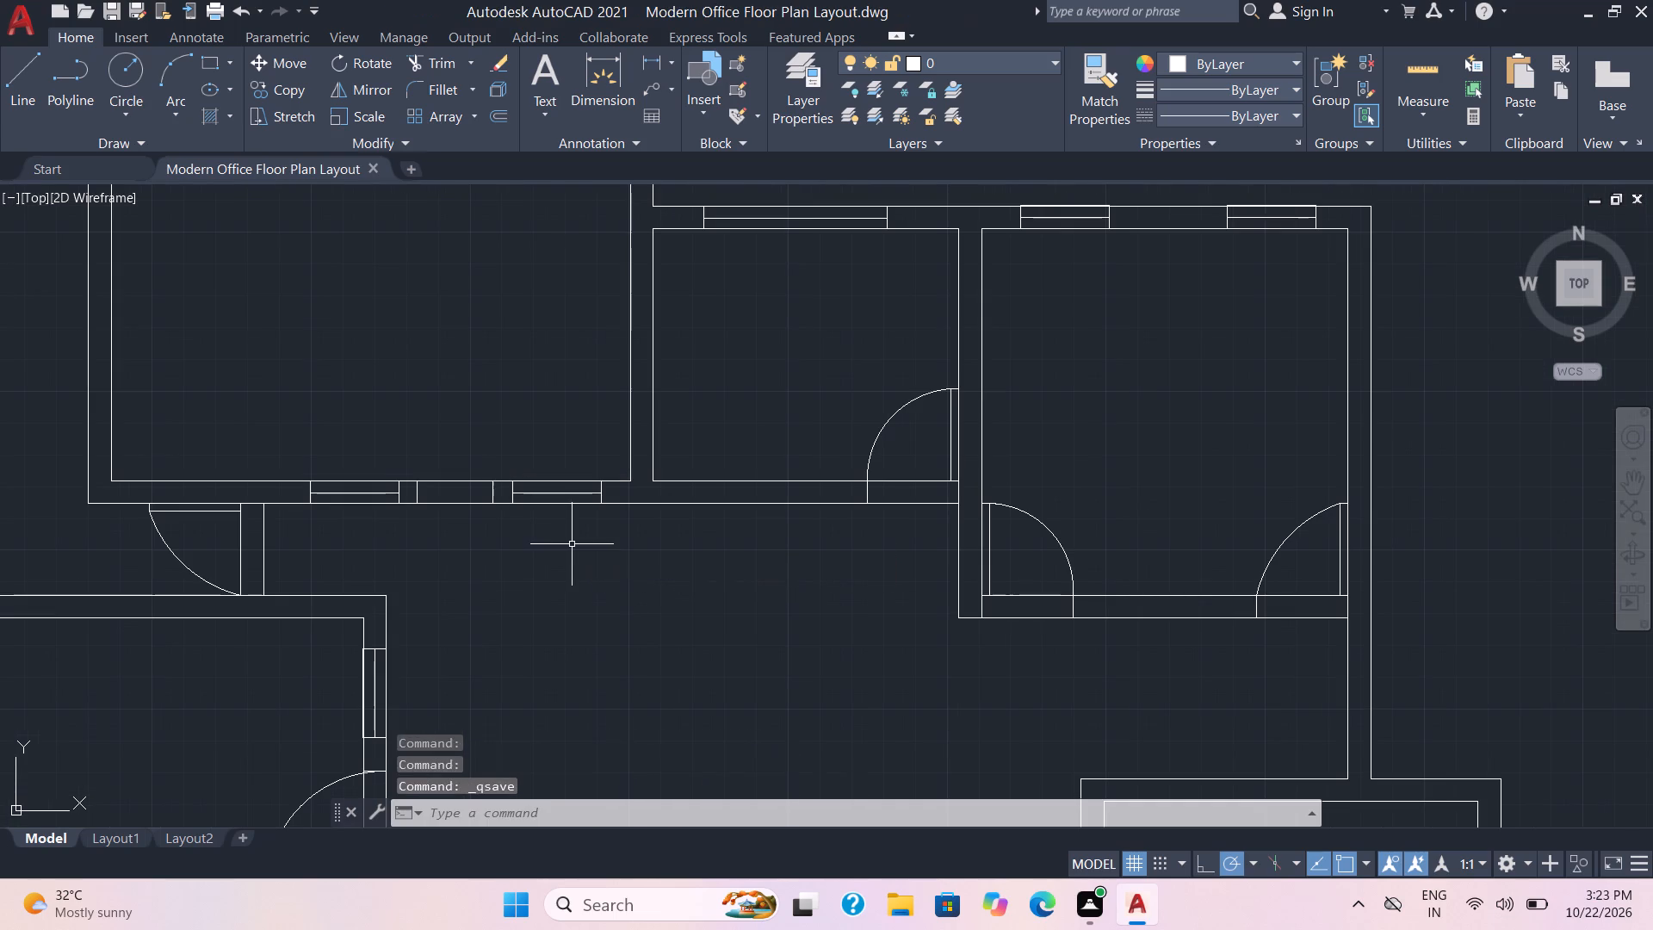
# Delete the spare vertical window symbol east of the plan.
pyautogui.scroll(-3, 712, 608)
pyautogui.click(995, 630)
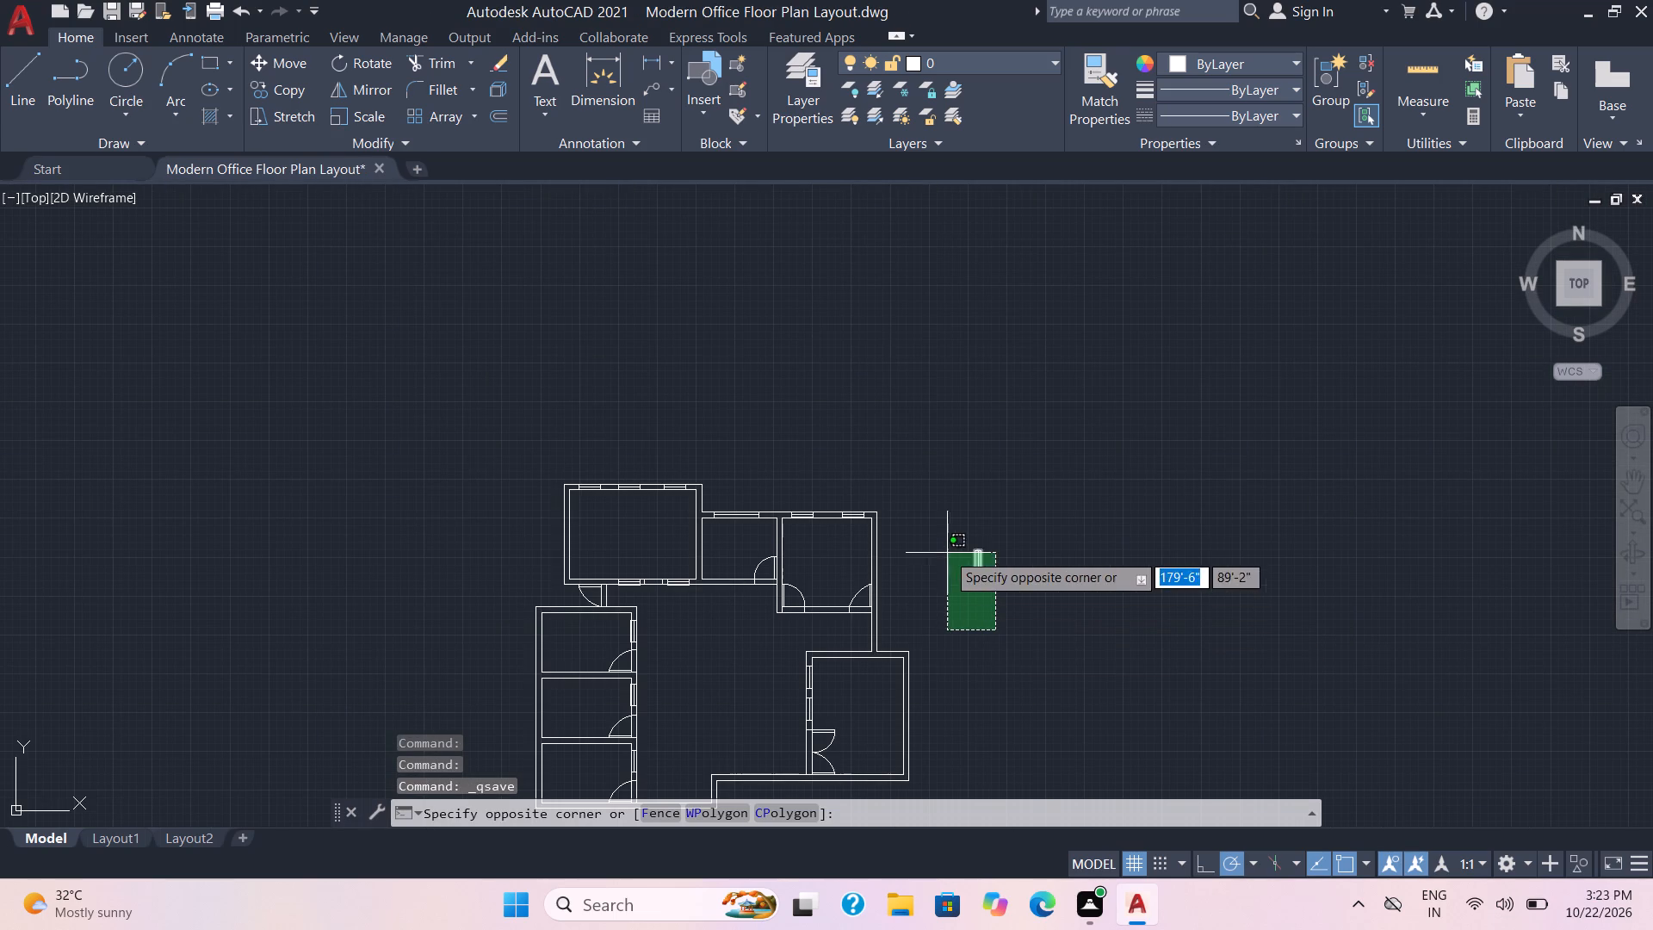
pyautogui.click(946, 533)
pyautogui.press('Delete')
# Draw a rectangle about 15'-4" by 11'-8" in the central hall between the western rooms and the southeast room.
pyautogui.moveTo(987, 636); pyautogui.dragTo(954, 423, button='middle')
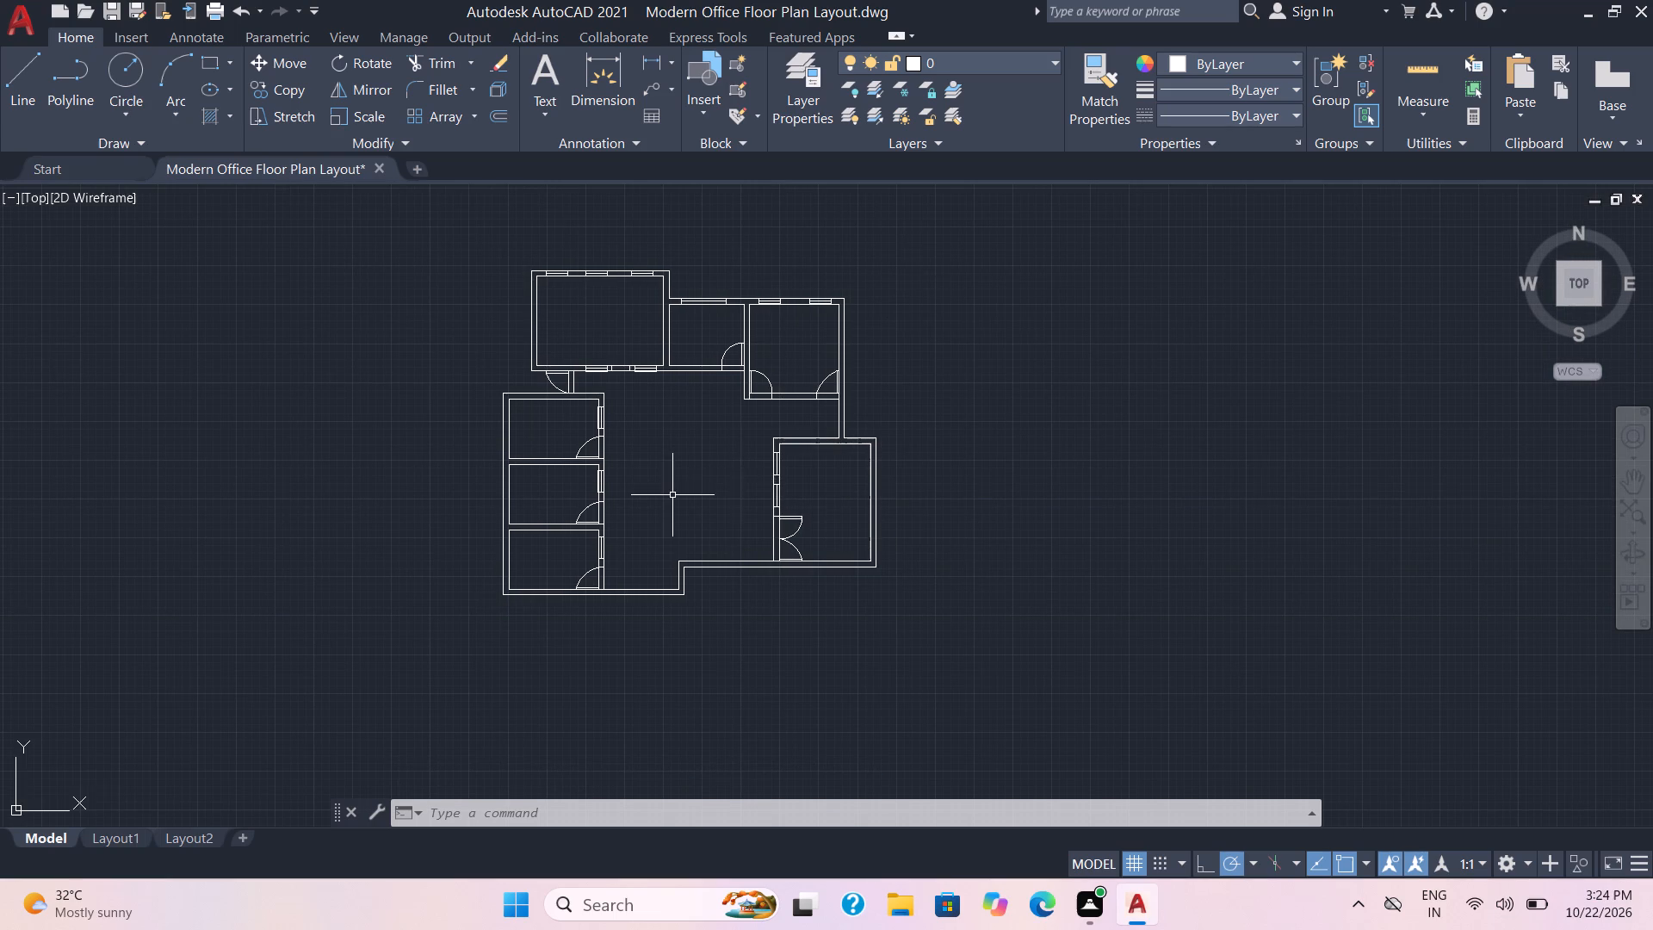
pyautogui.scroll(2, 672, 496)
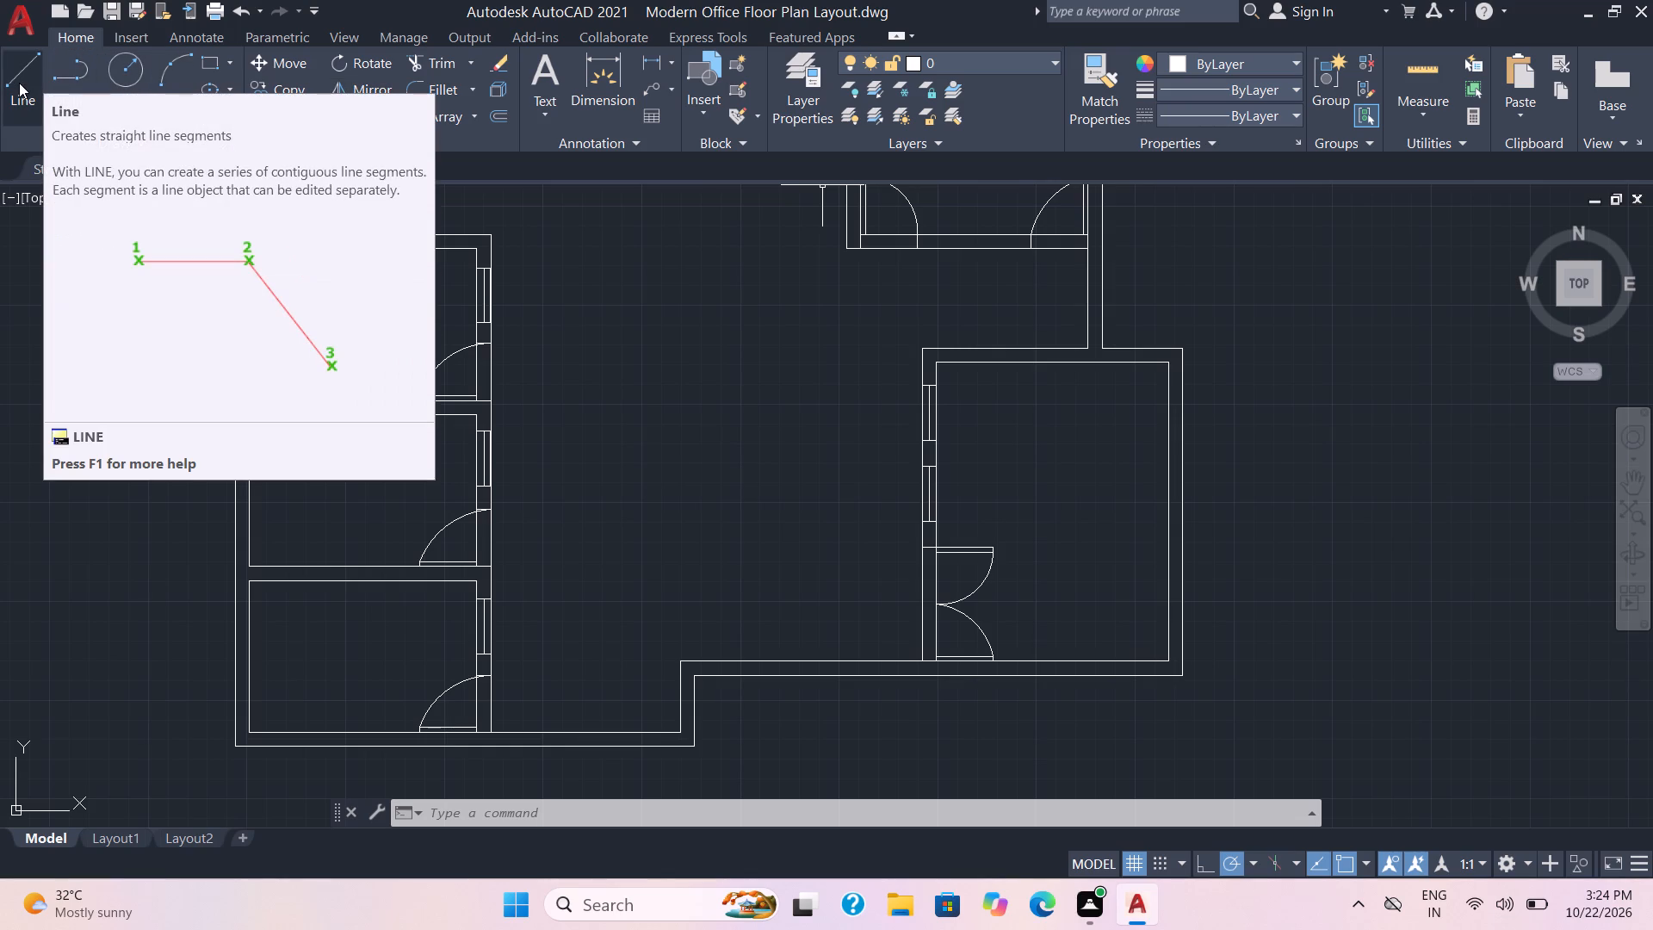
pyautogui.click(208, 61)
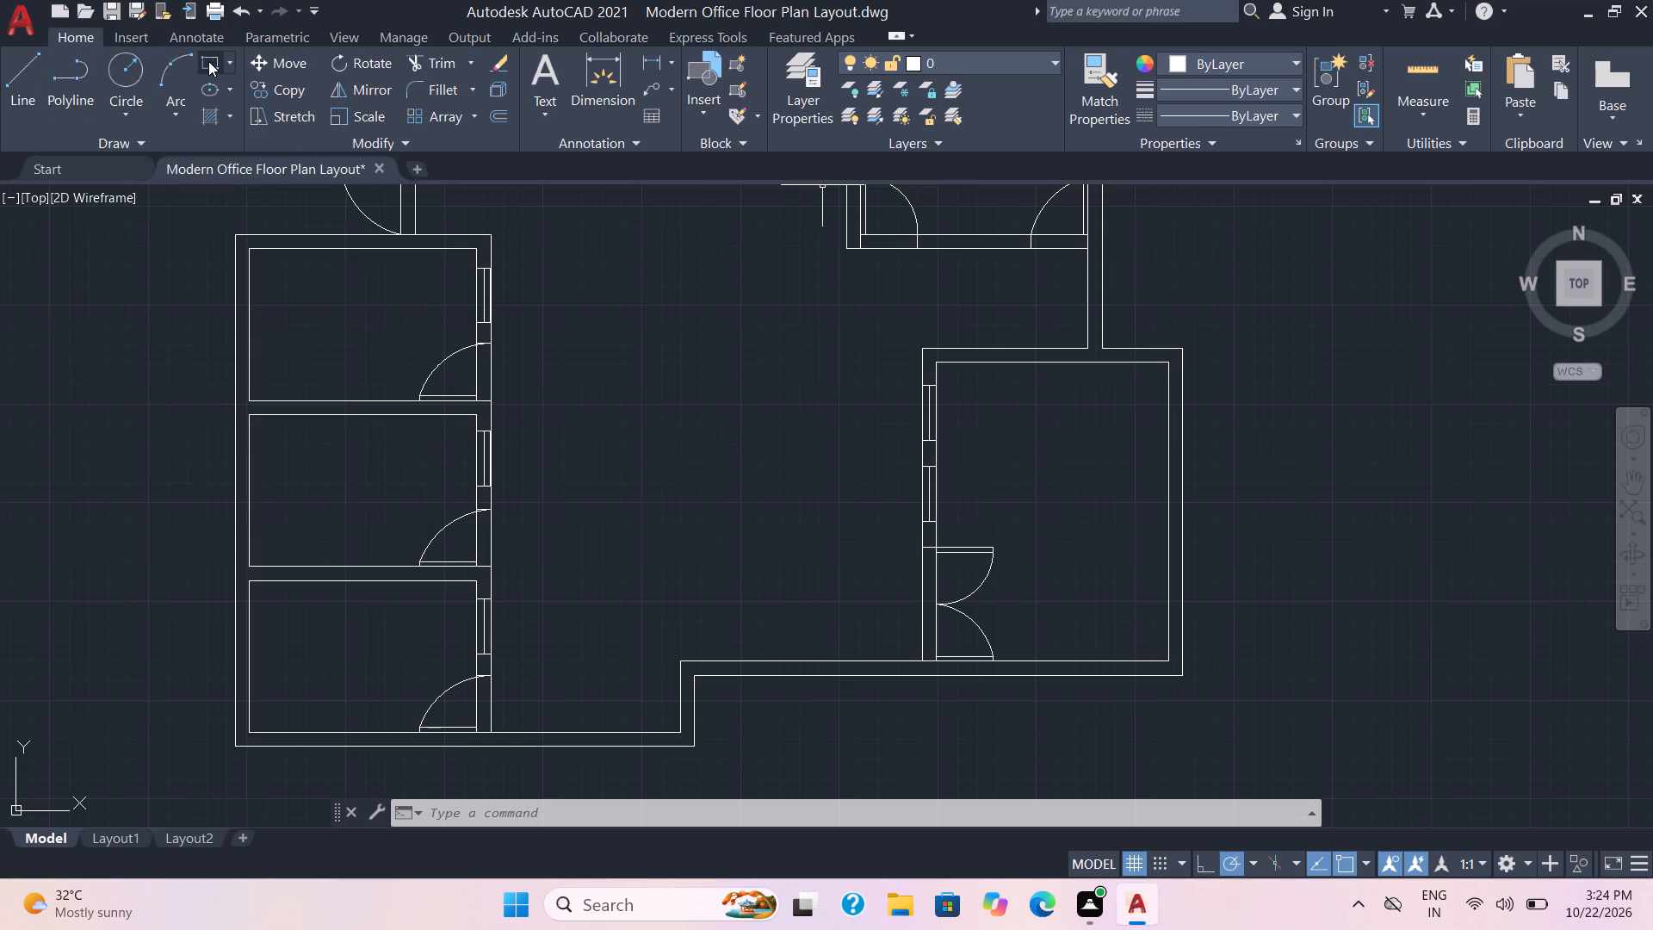
pyautogui.click(564, 350)
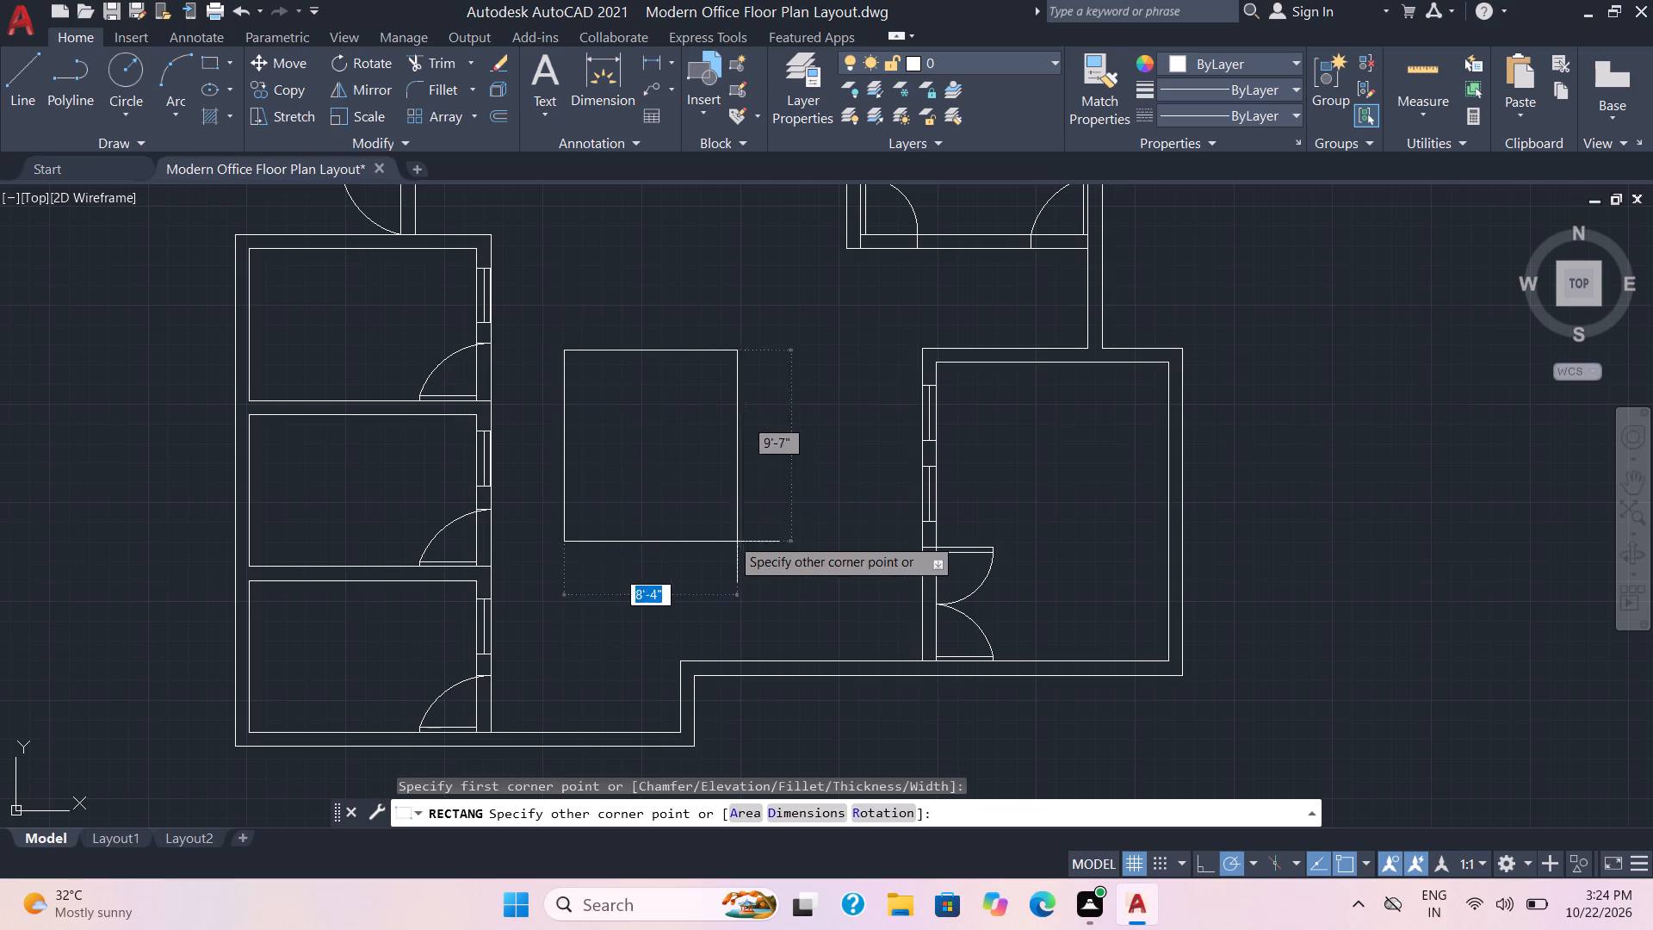
pyautogui.click(855, 575)
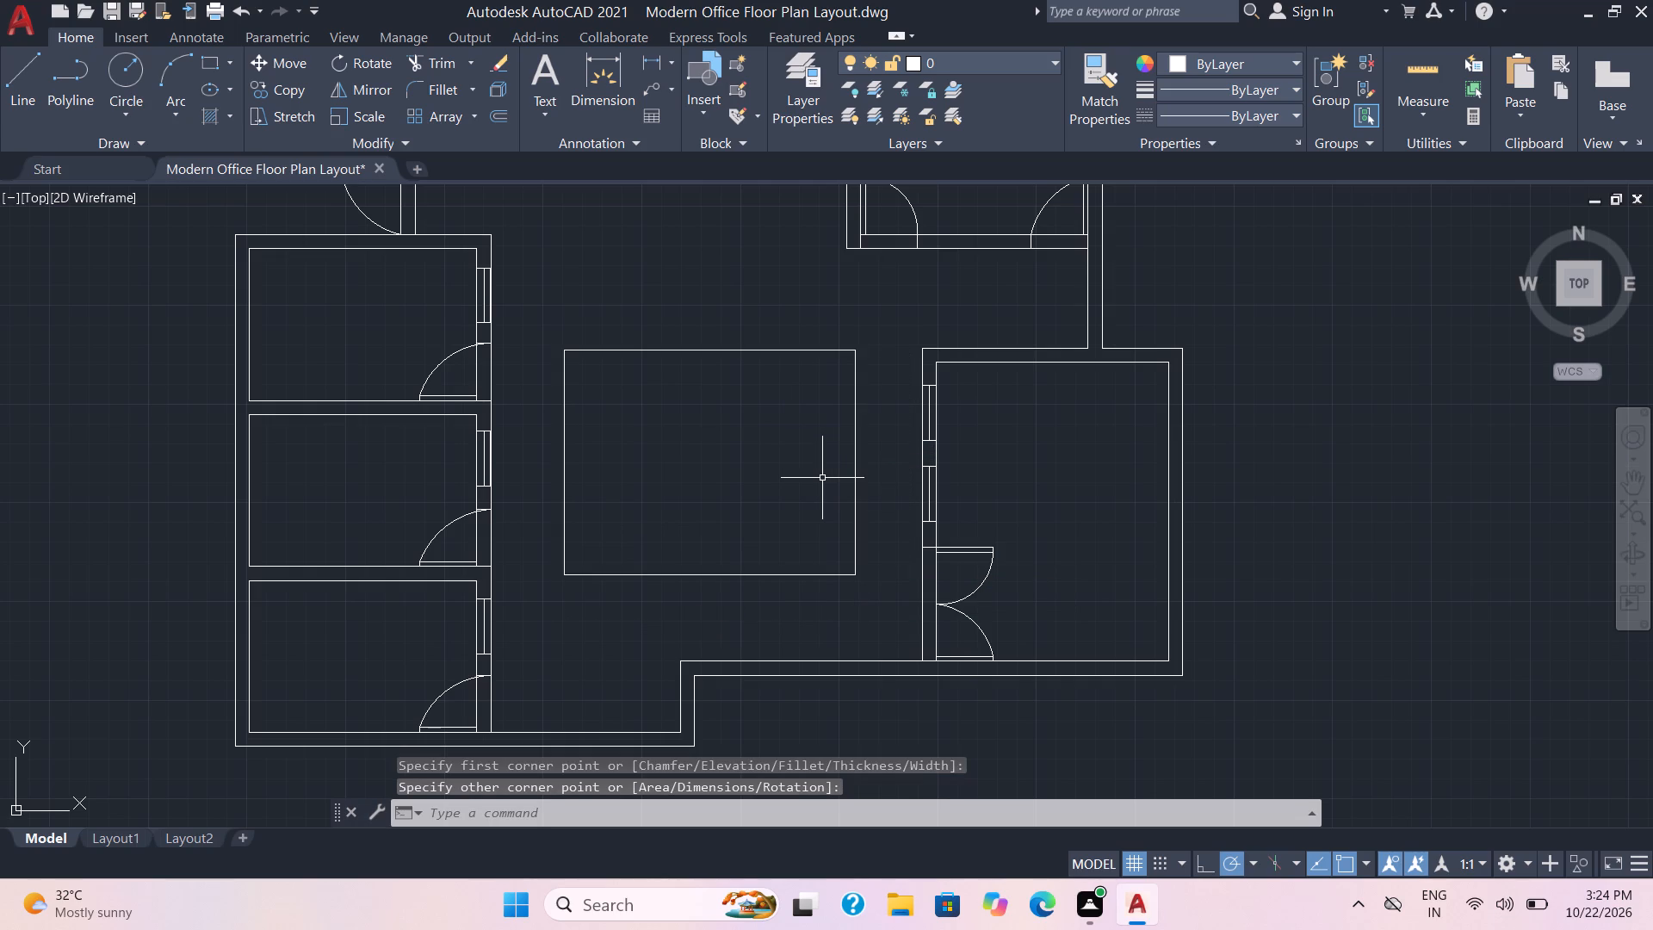
# Offset the central hall rectangle 4" inward.
pyautogui.press('o')
pyautogui.press('Return')
pyautogui.press('4')
pyautogui.press('Return')
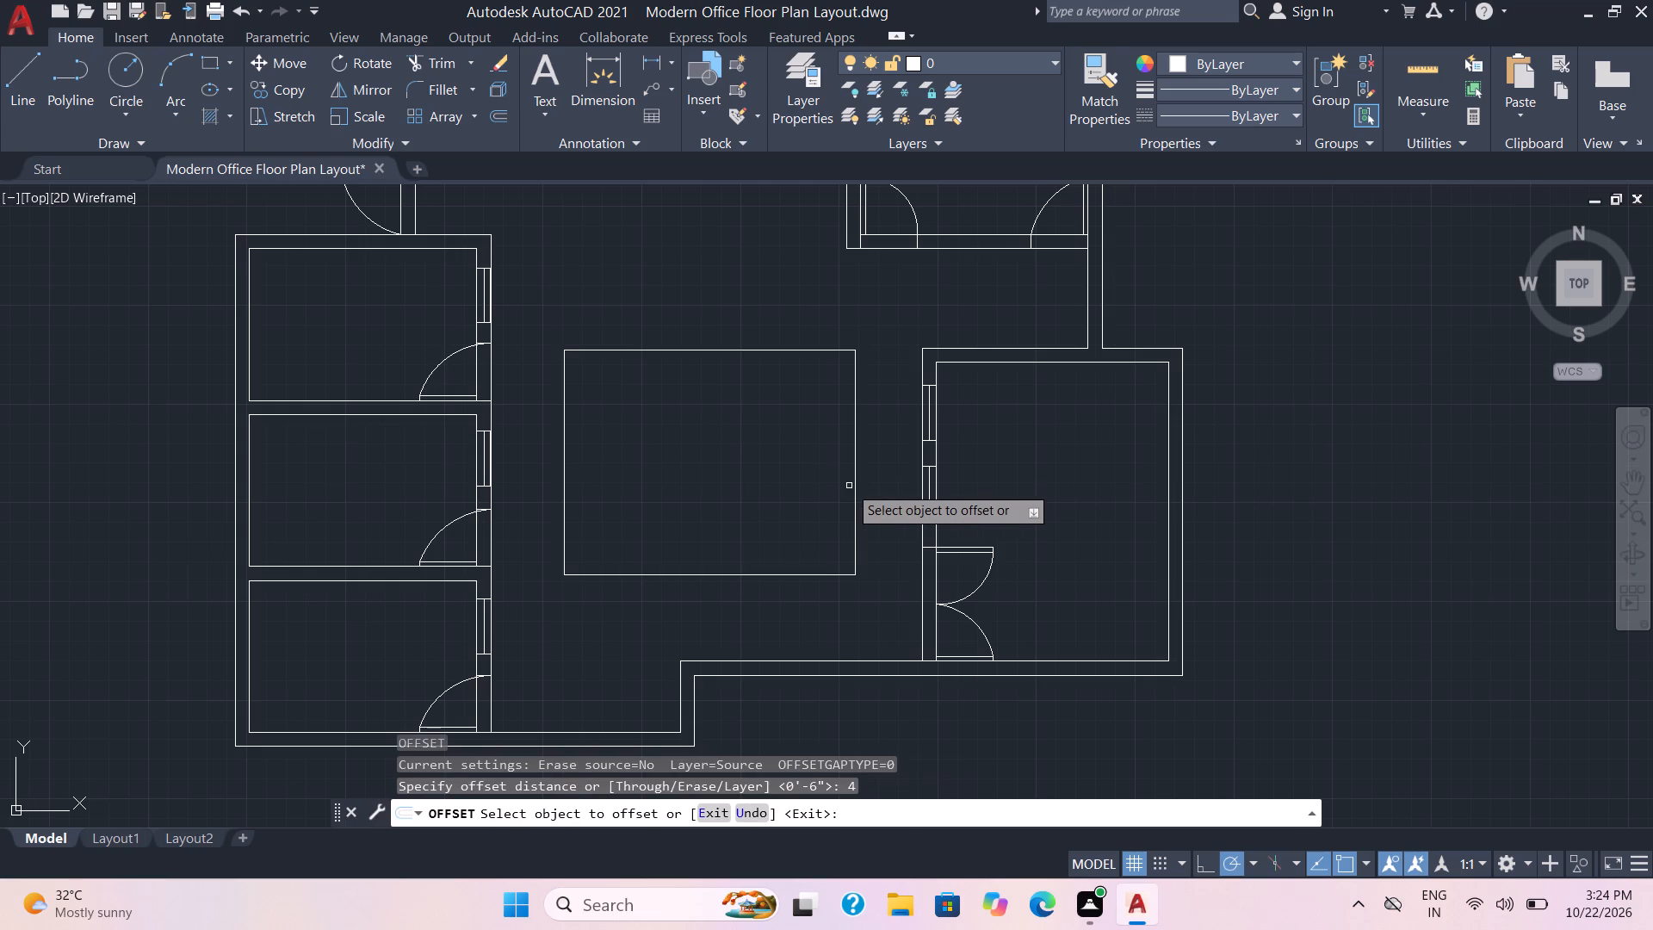
pyautogui.click(855, 491)
pyautogui.click(797, 507)
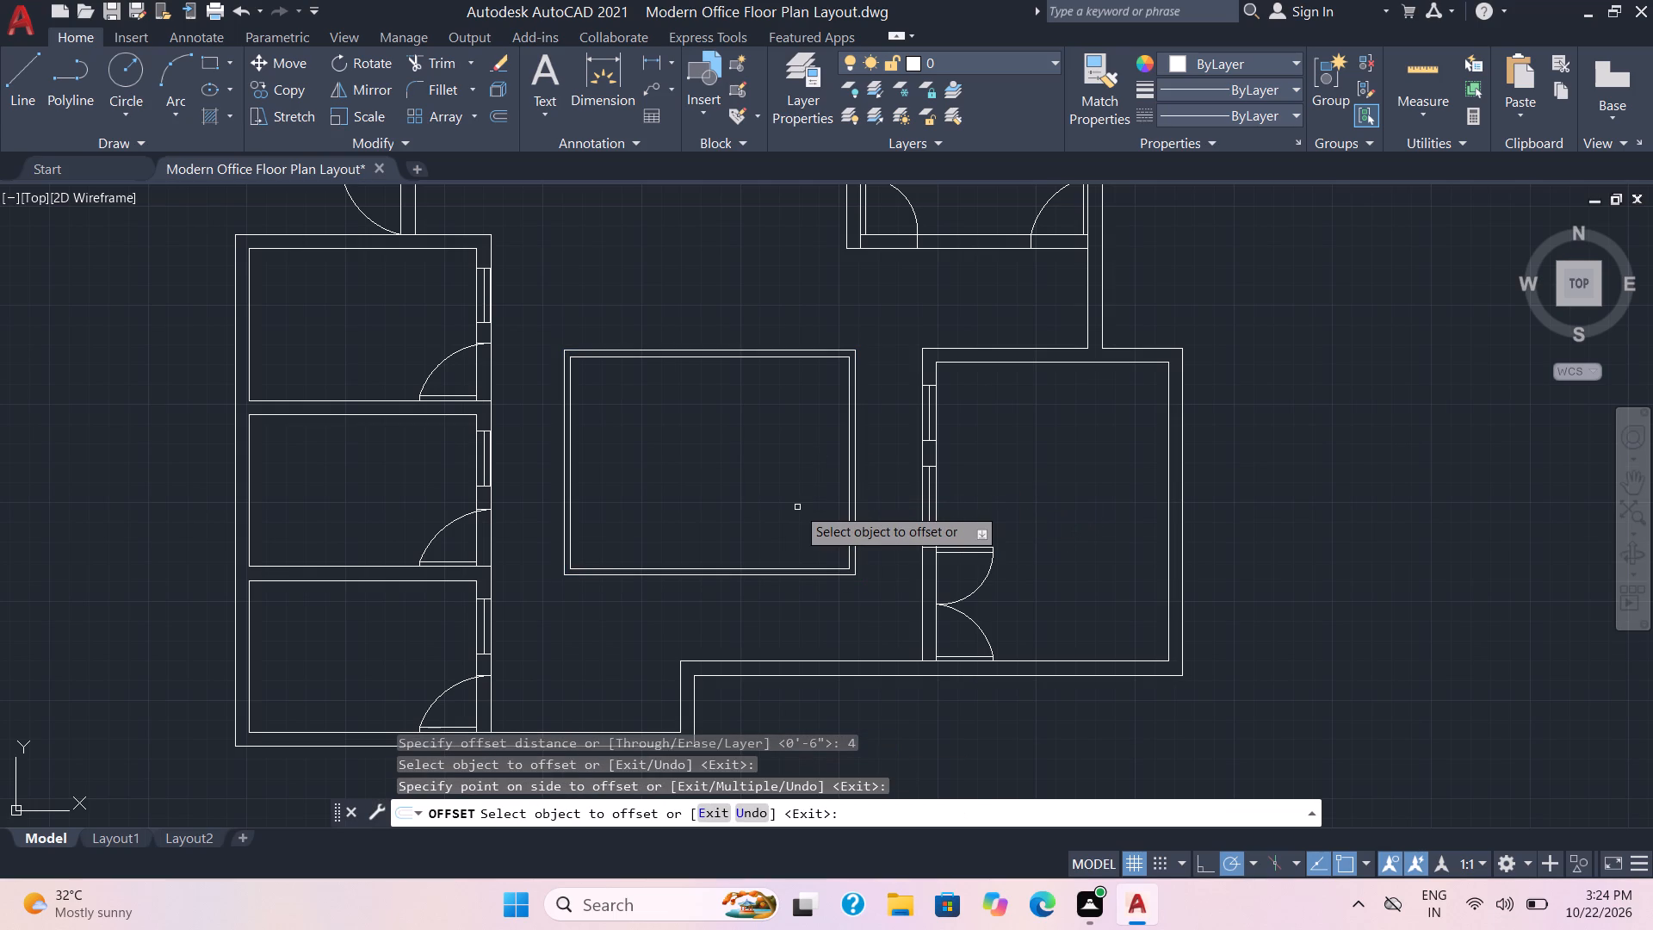
pyautogui.press('Escape')
# Explode the outer and inner rectangles in the central hall into separate lines.
pyautogui.click(808, 536)
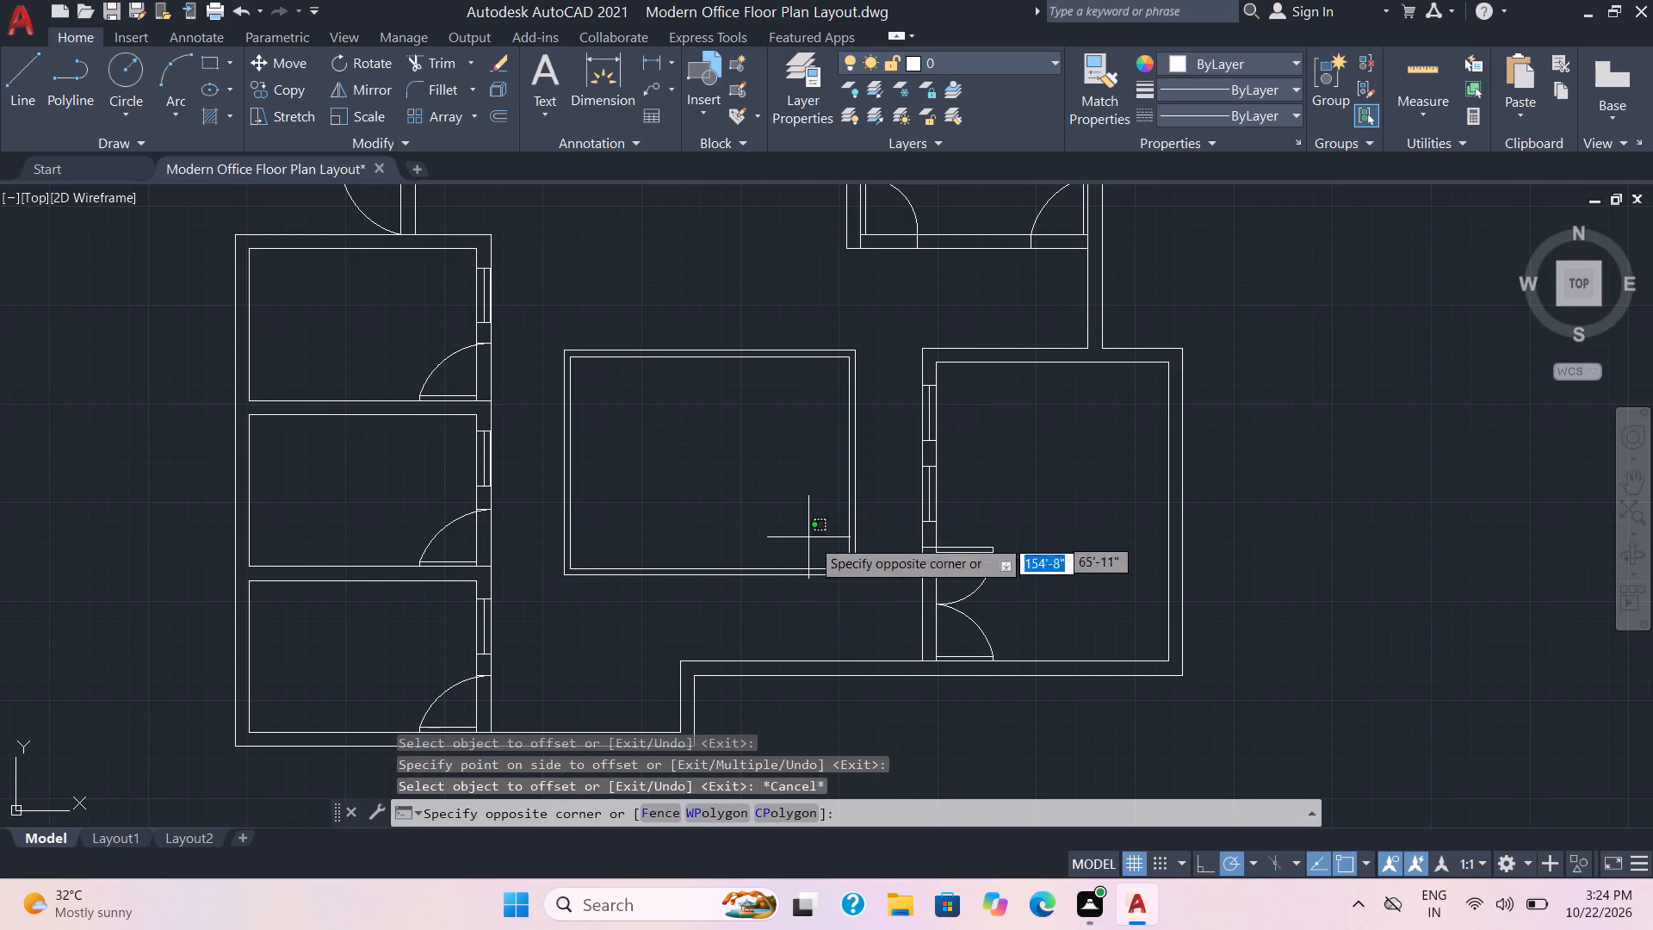
pyautogui.click(863, 577)
pyautogui.click(860, 586)
pyautogui.click(793, 539)
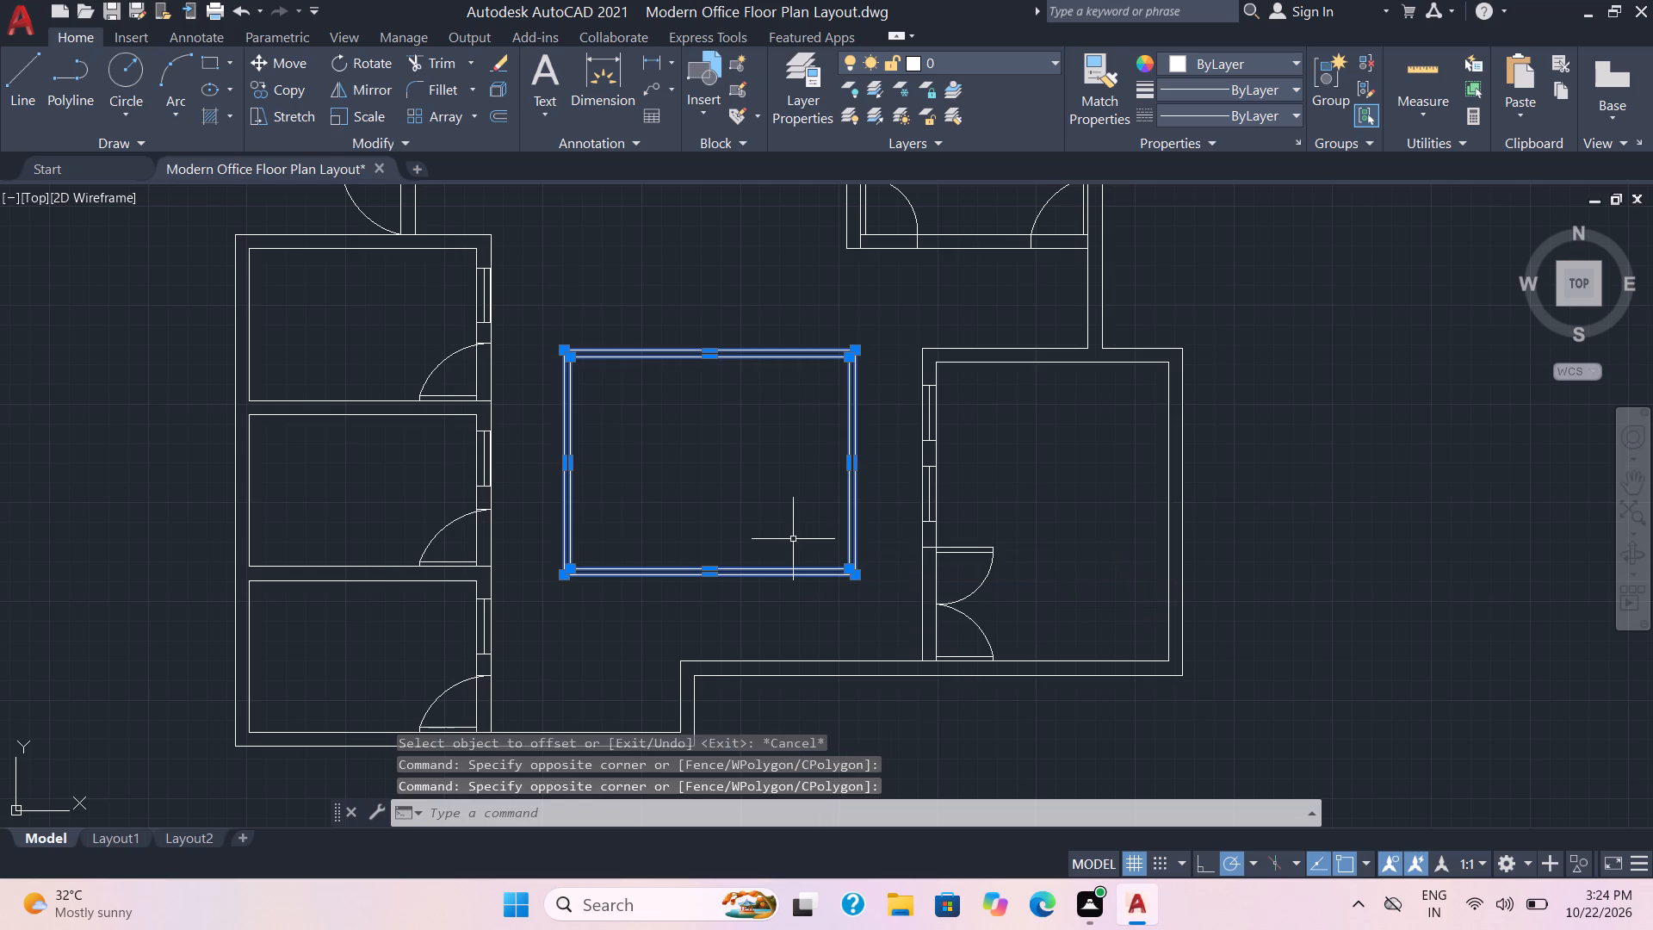
pyautogui.press('x')
pyautogui.press('Return')
# Offset the inner west line of the central rectangle 4' east, and offset that new line 4" further east to form a partition.
pyautogui.press('o')
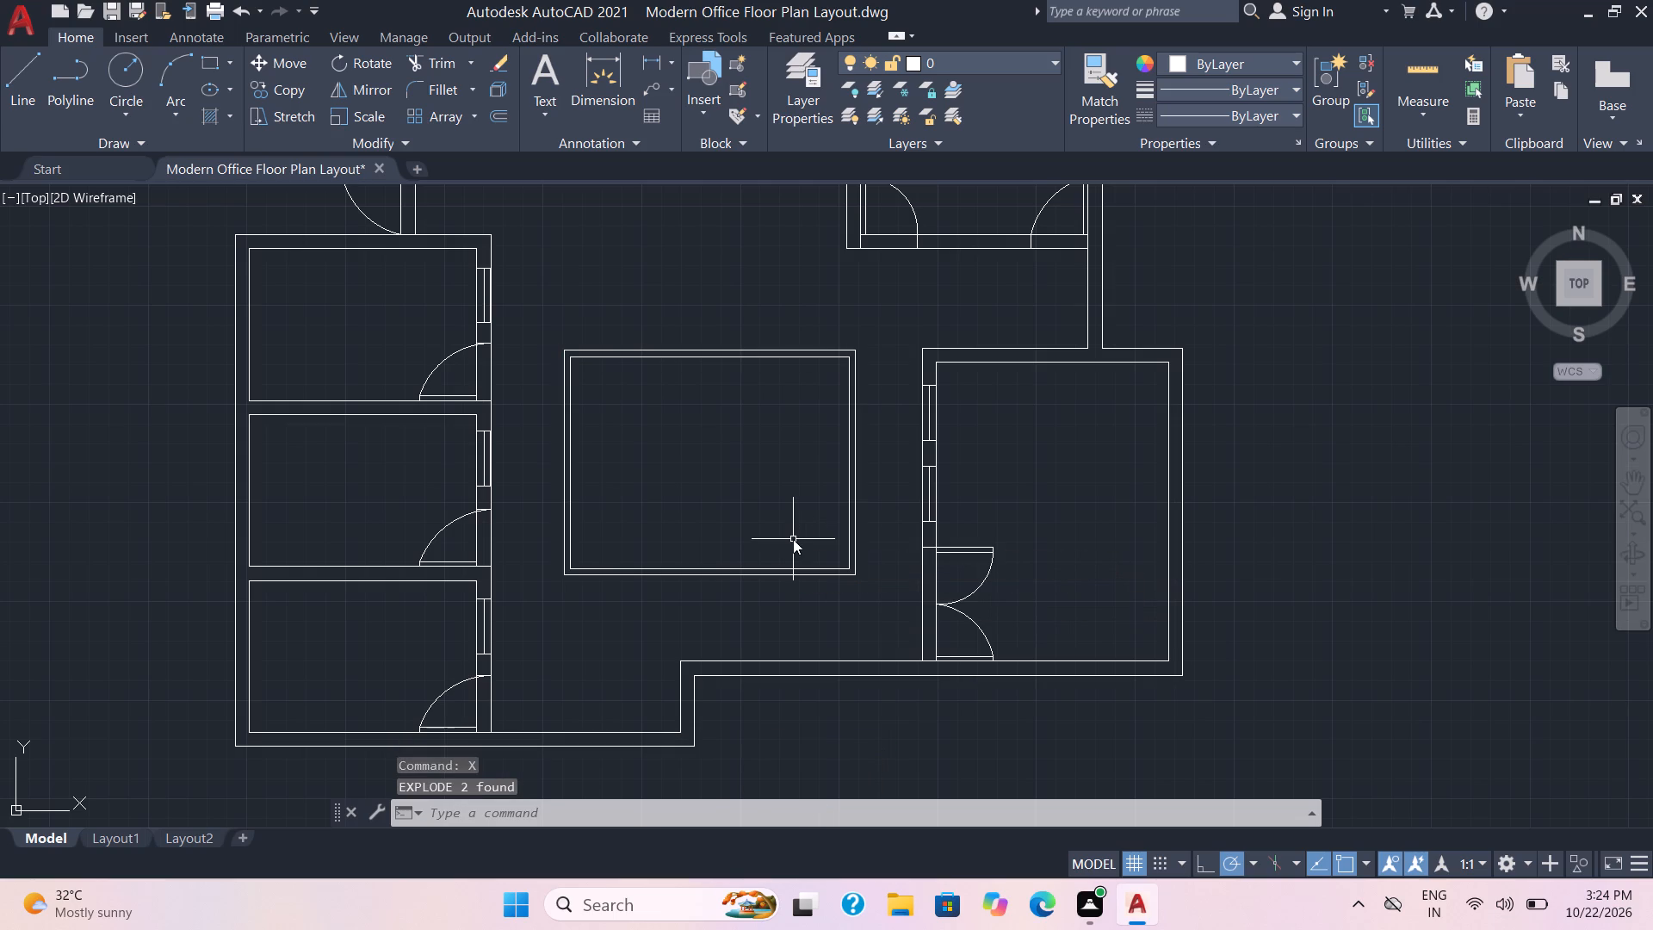
pyautogui.press('Return')
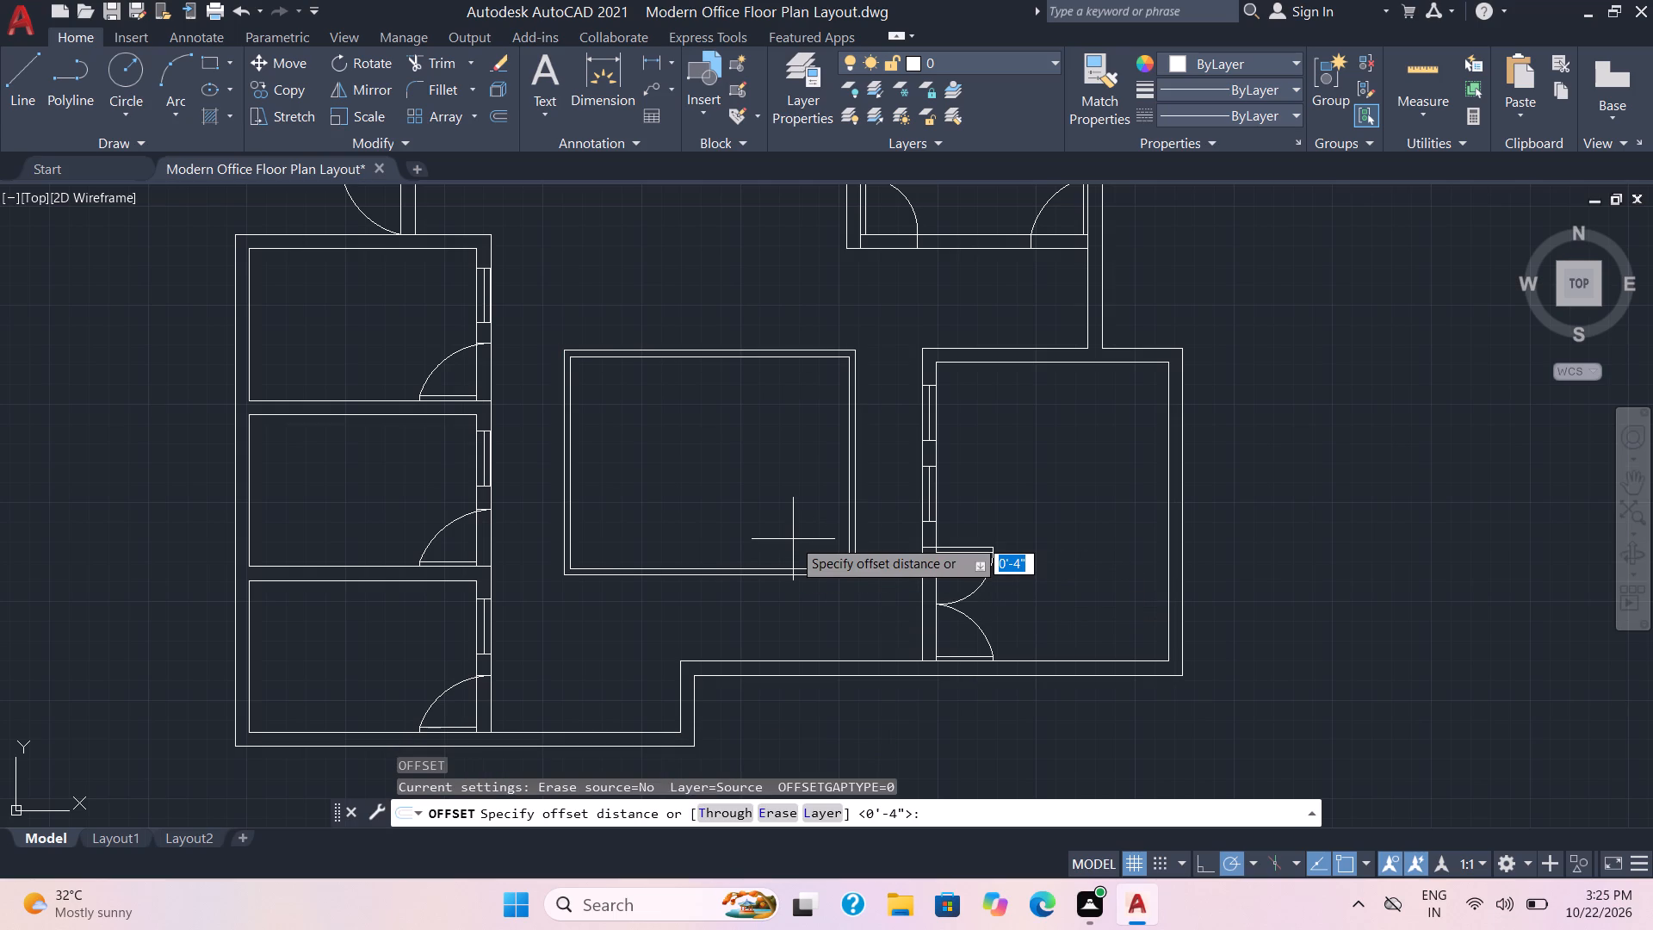
pyautogui.write("3'")
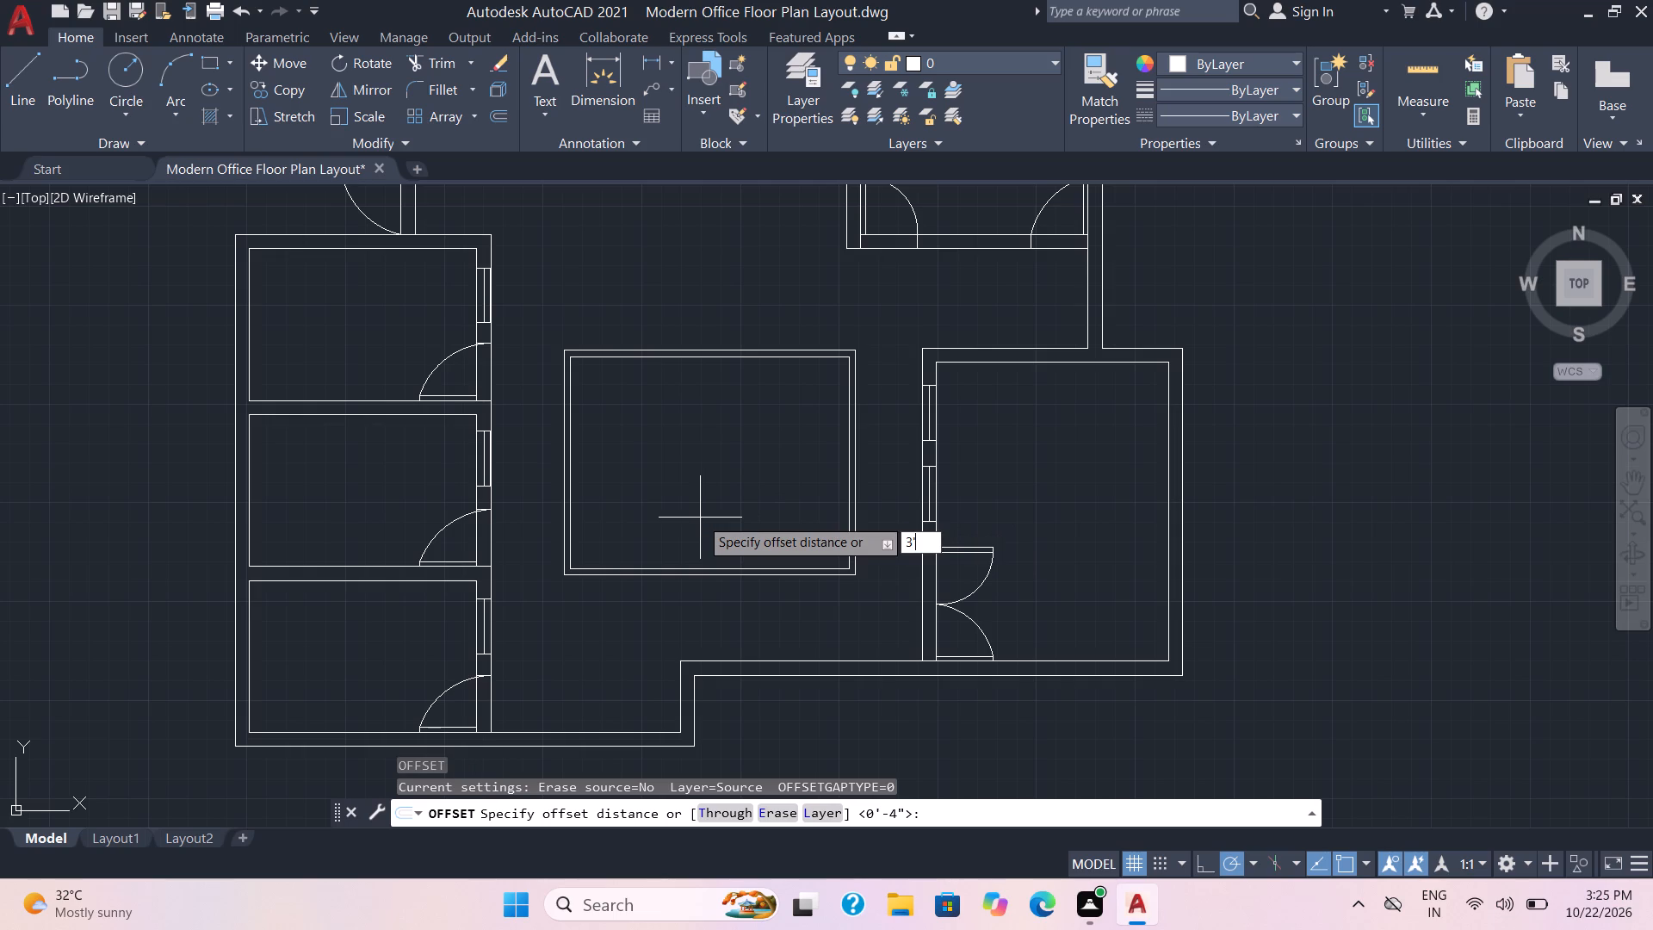
pyautogui.press('Return')
pyautogui.click(571, 502)
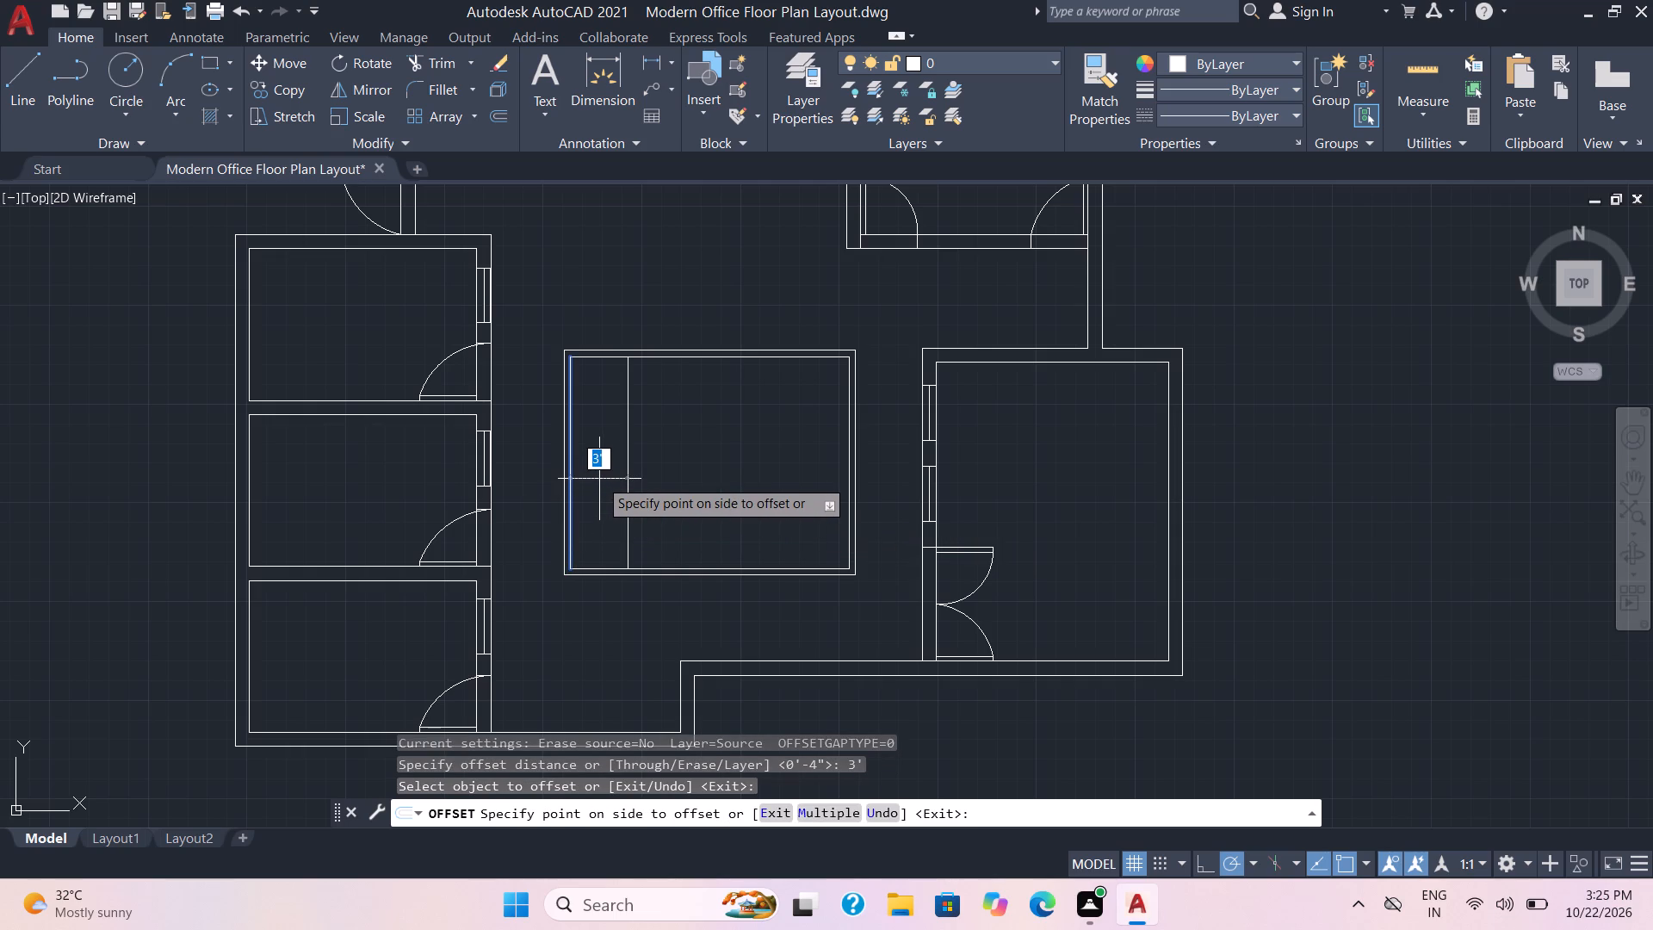
pyautogui.write("4'")
pyautogui.press('Return')
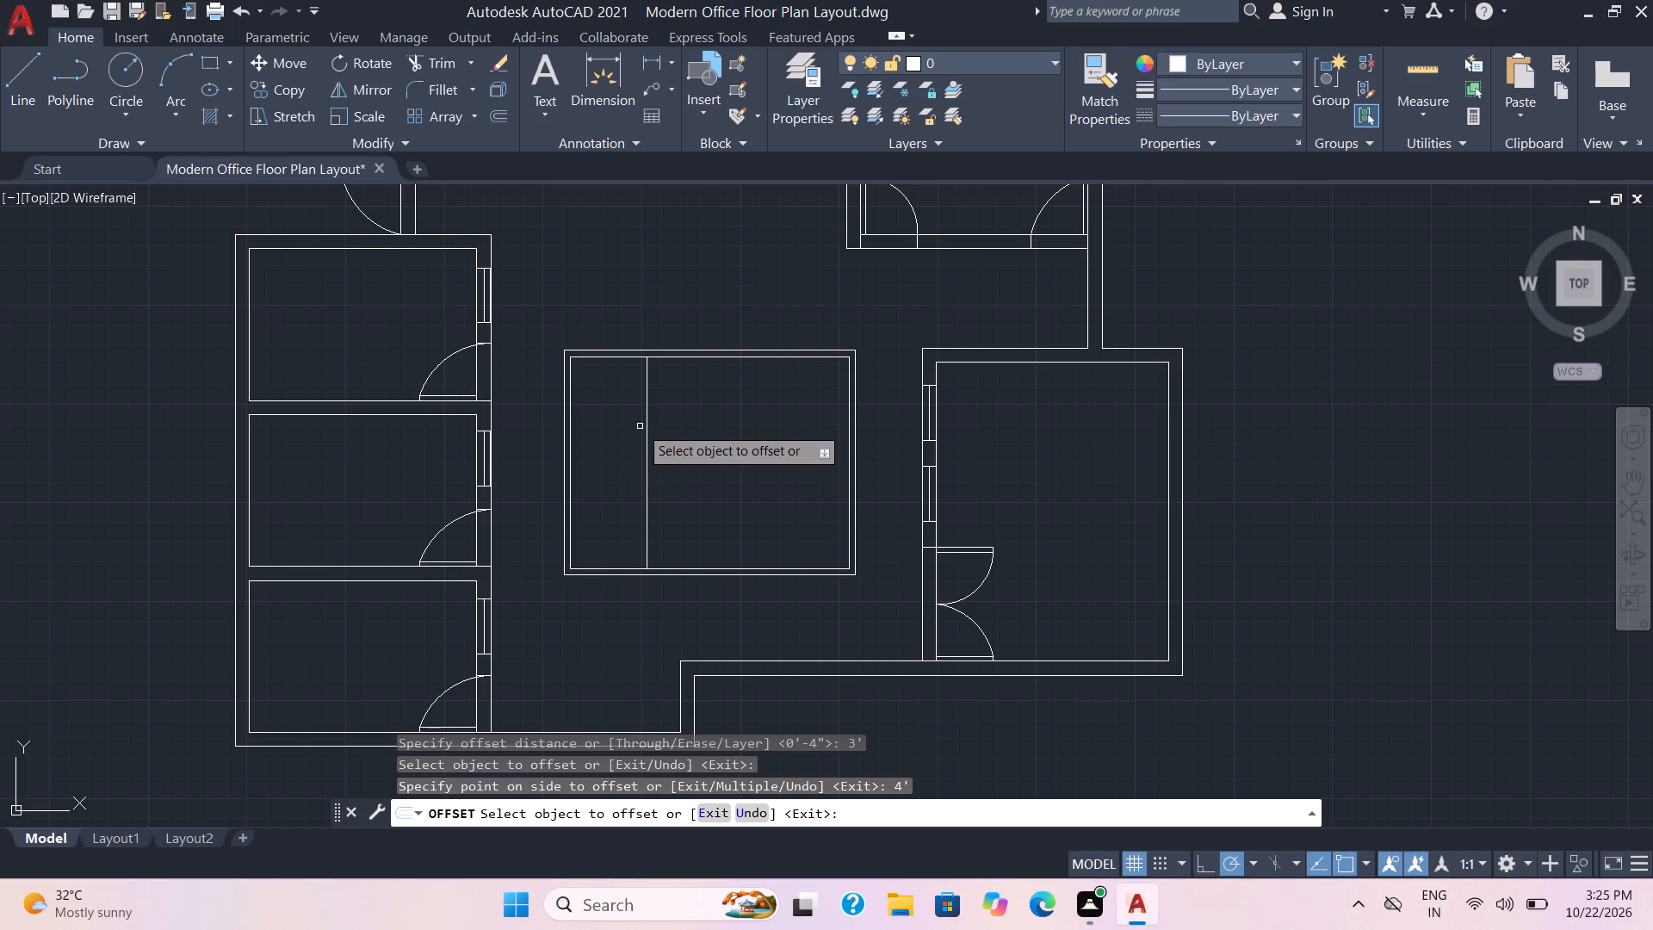
pyautogui.click(645, 419)
pyautogui.press('4')
pyautogui.press('Return')
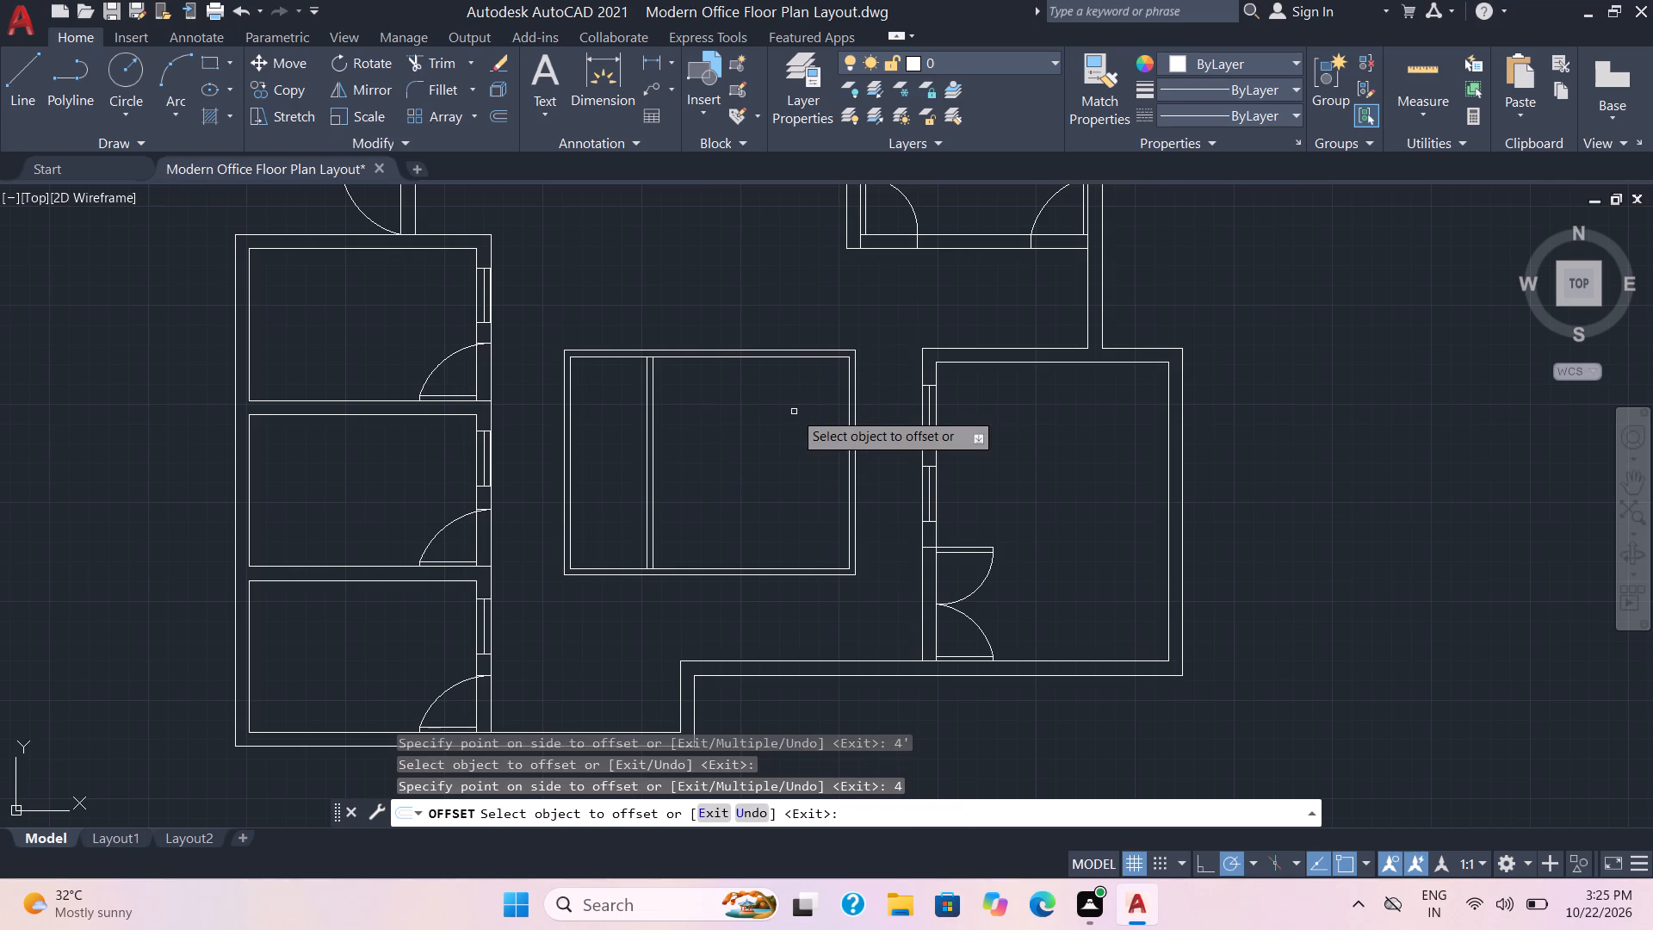
# Offset the inner east line of the central rectangle 4' west, and offset that new line 4" further west as a second partition.
pyautogui.click(850, 463)
pyautogui.write("4'")
pyautogui.press('Return')
pyautogui.click(772, 474)
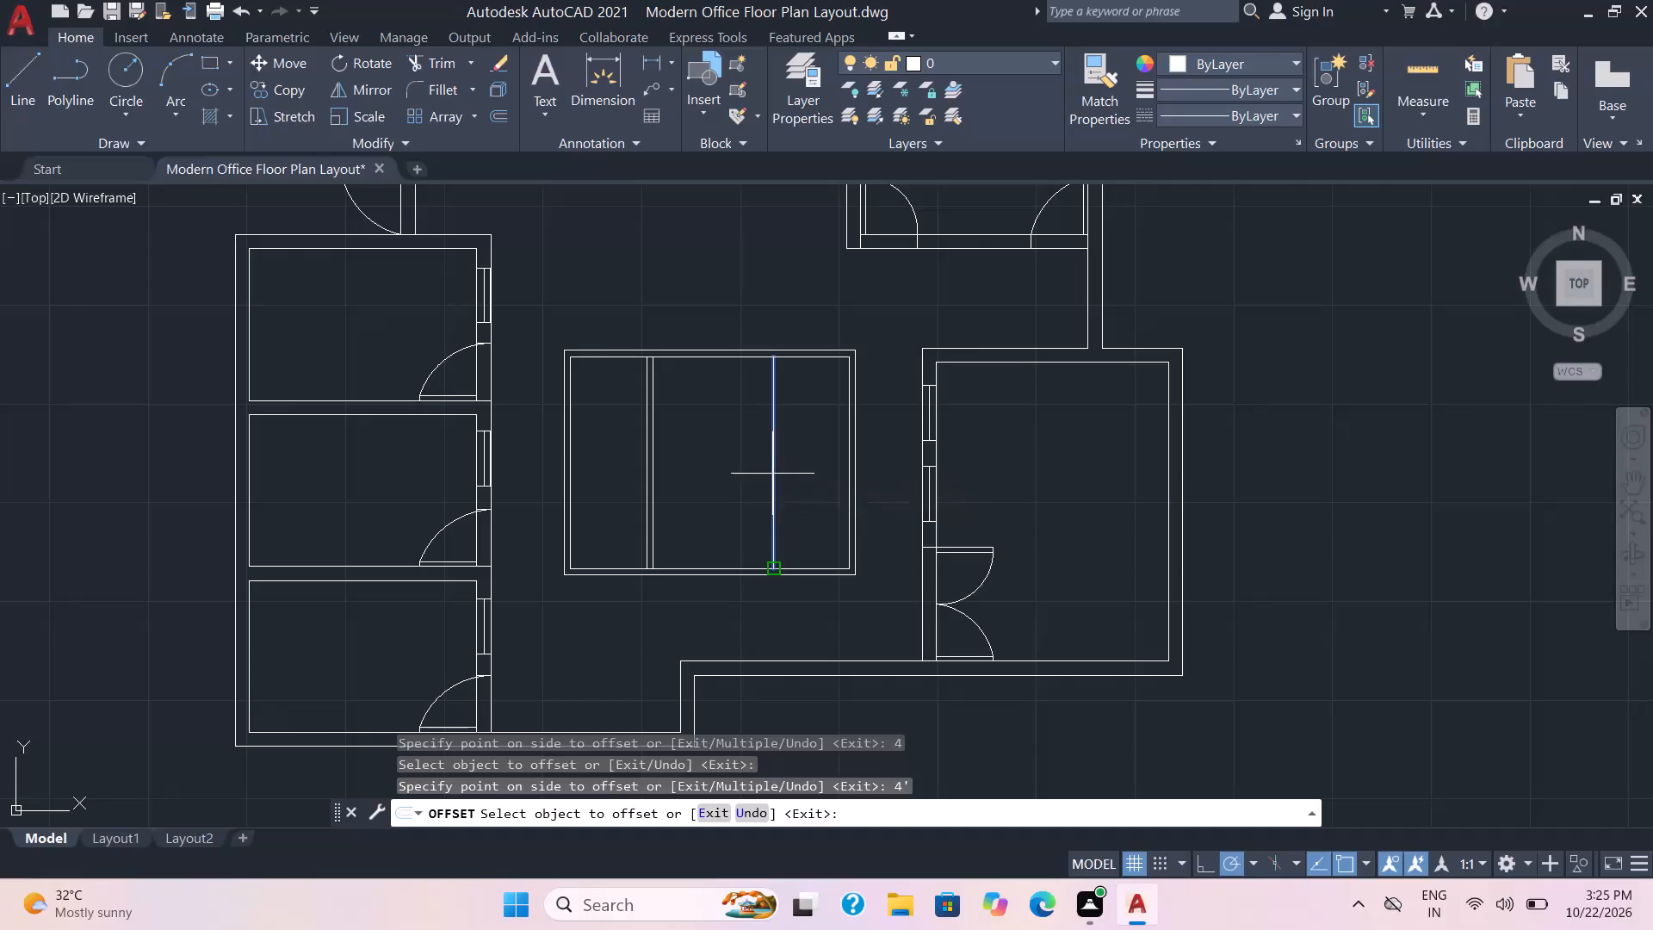
pyautogui.press('4')
pyautogui.press('Return')
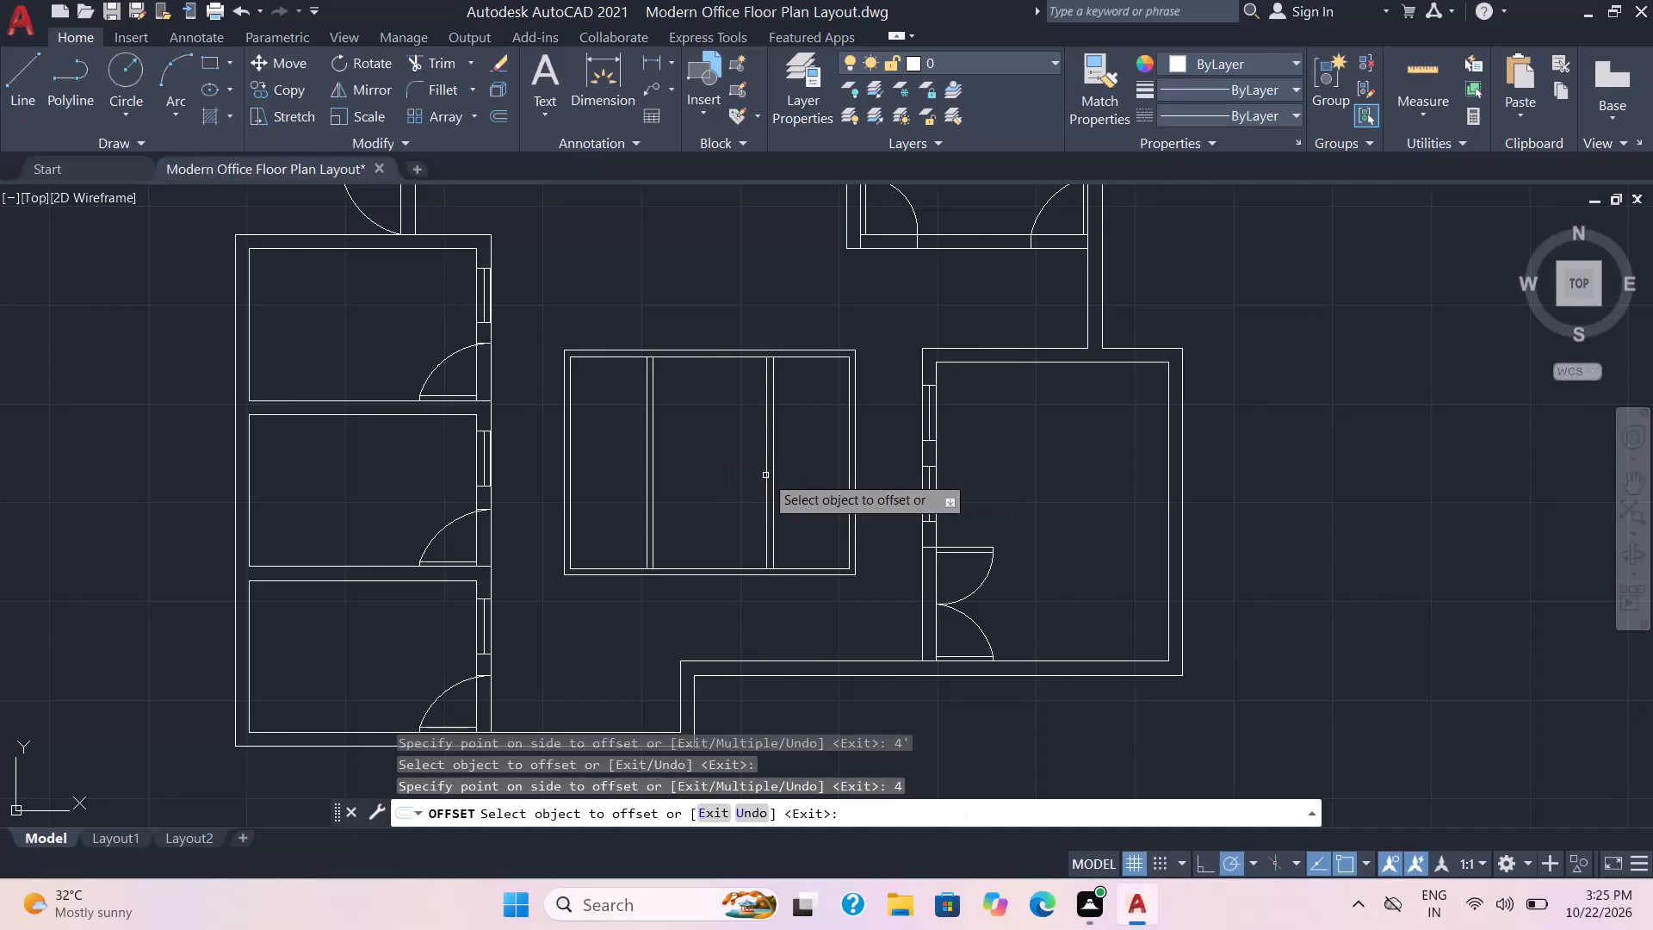
# Offset the inner north line of the central rectangle 6' south, and offset that new line 4" back north as a cross partition.
pyautogui.click(724, 357)
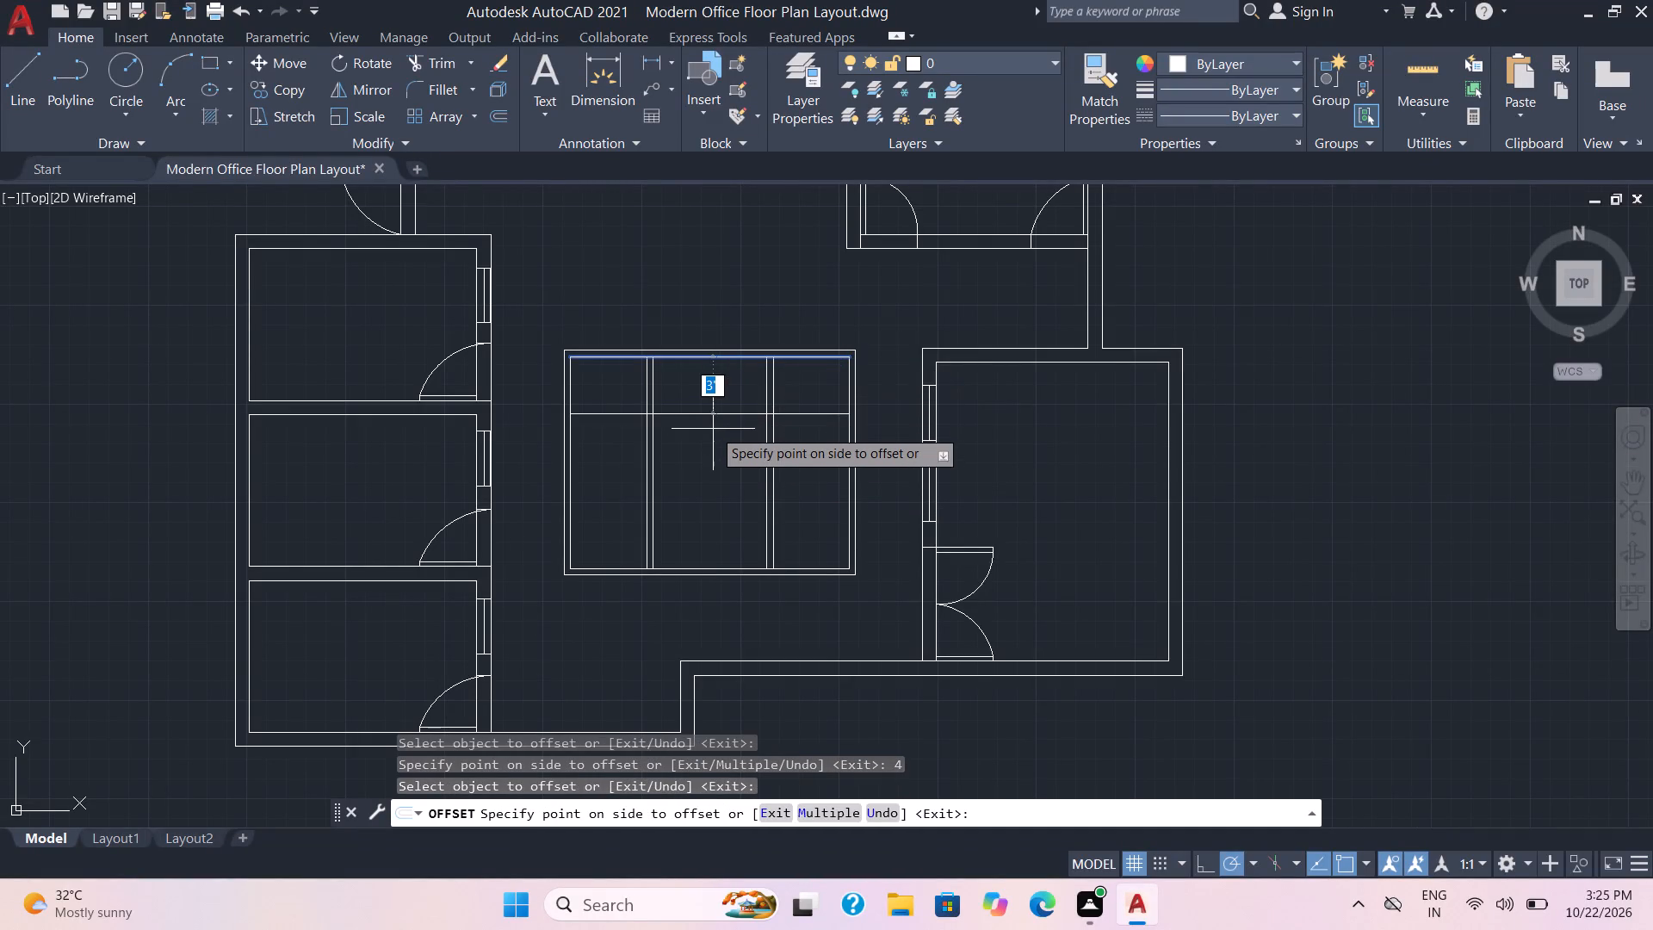
pyautogui.write("6'")
pyautogui.press('Return')
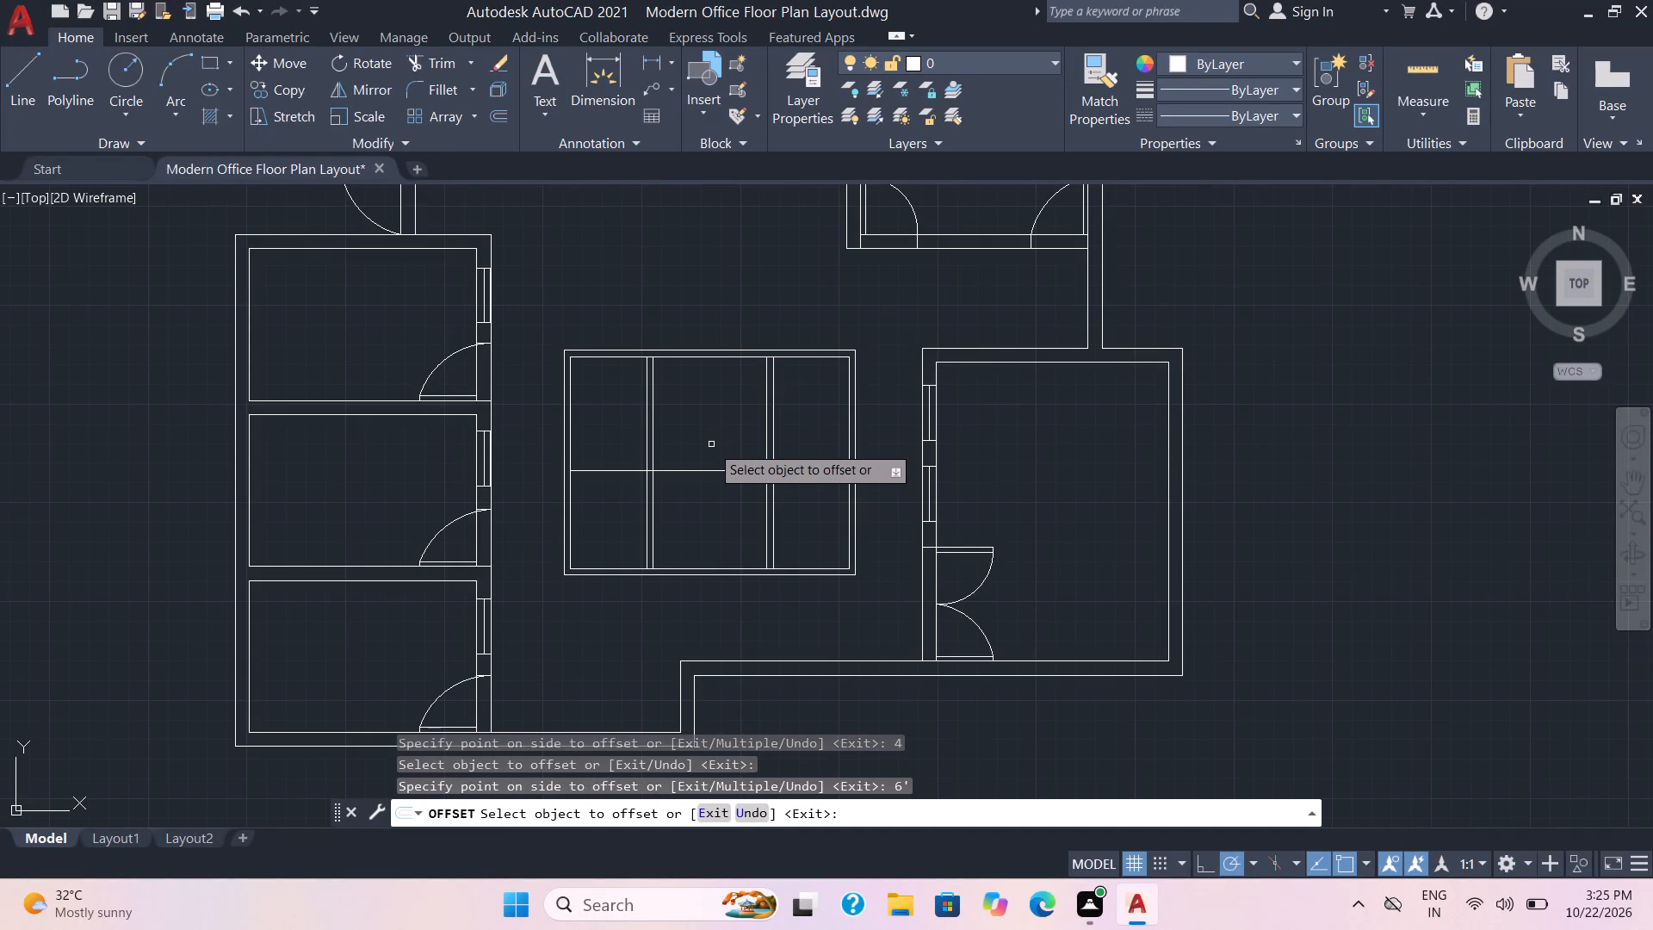
pyautogui.click(704, 473)
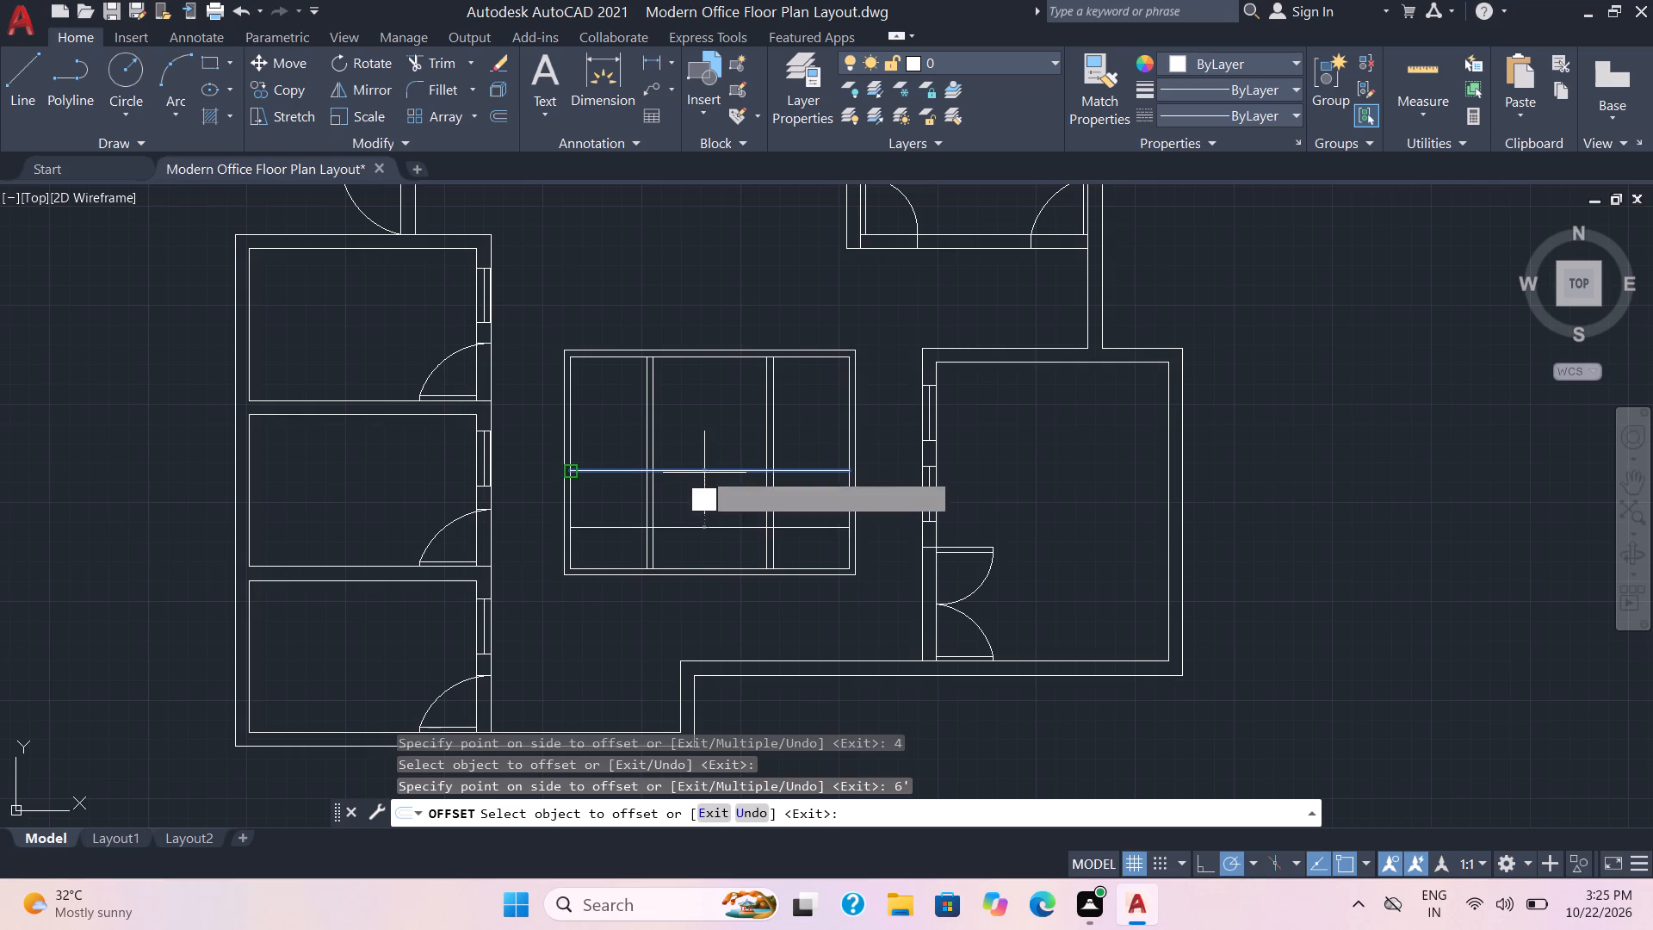
pyautogui.press('4')
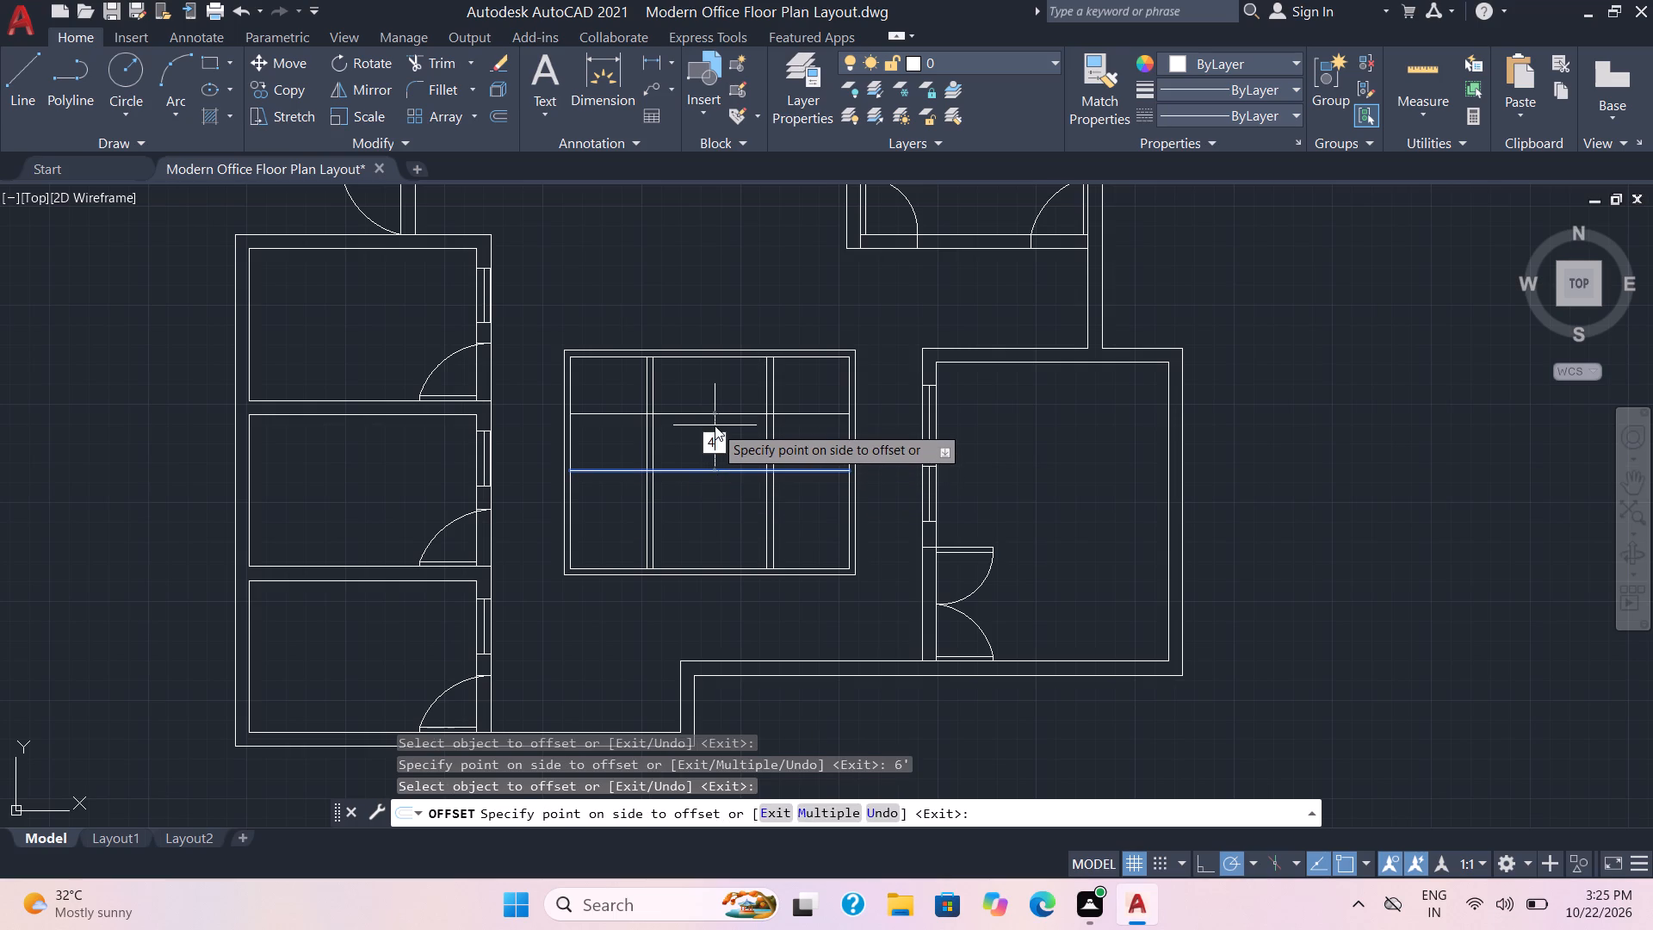
pyautogui.press('Return')
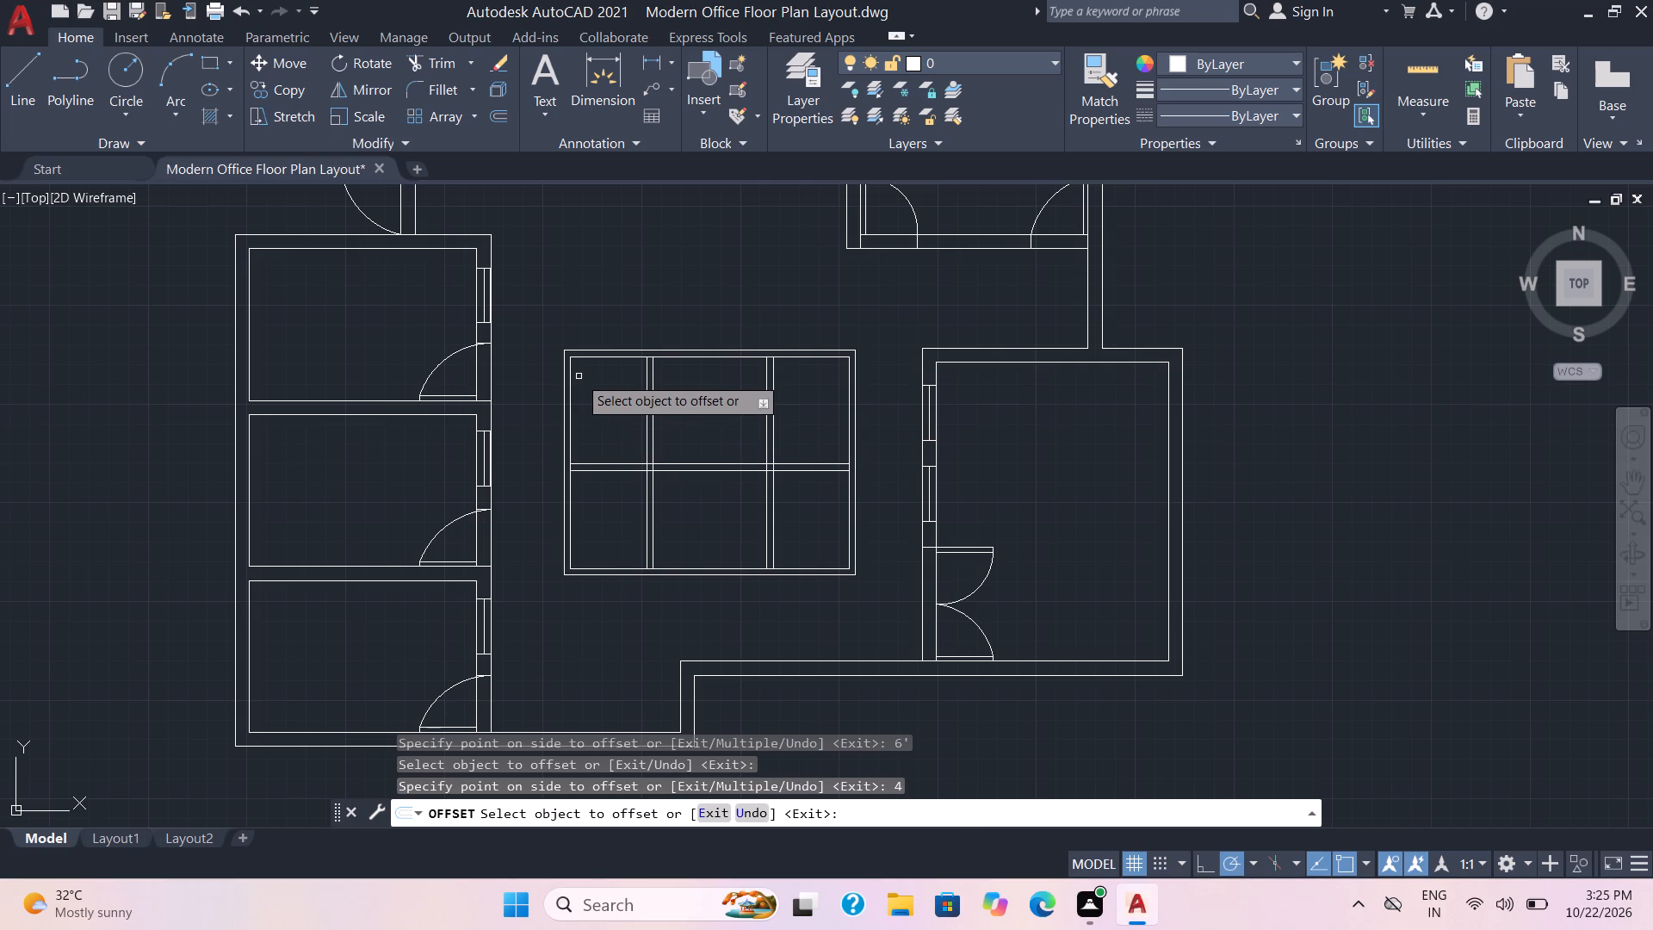
pyautogui.press('Escape')
# Extend both ends of the inner north line and the lower cross partition line to the central rectangle's outer west and east lines.
pyautogui.write('tr')
pyautogui.press('Return')
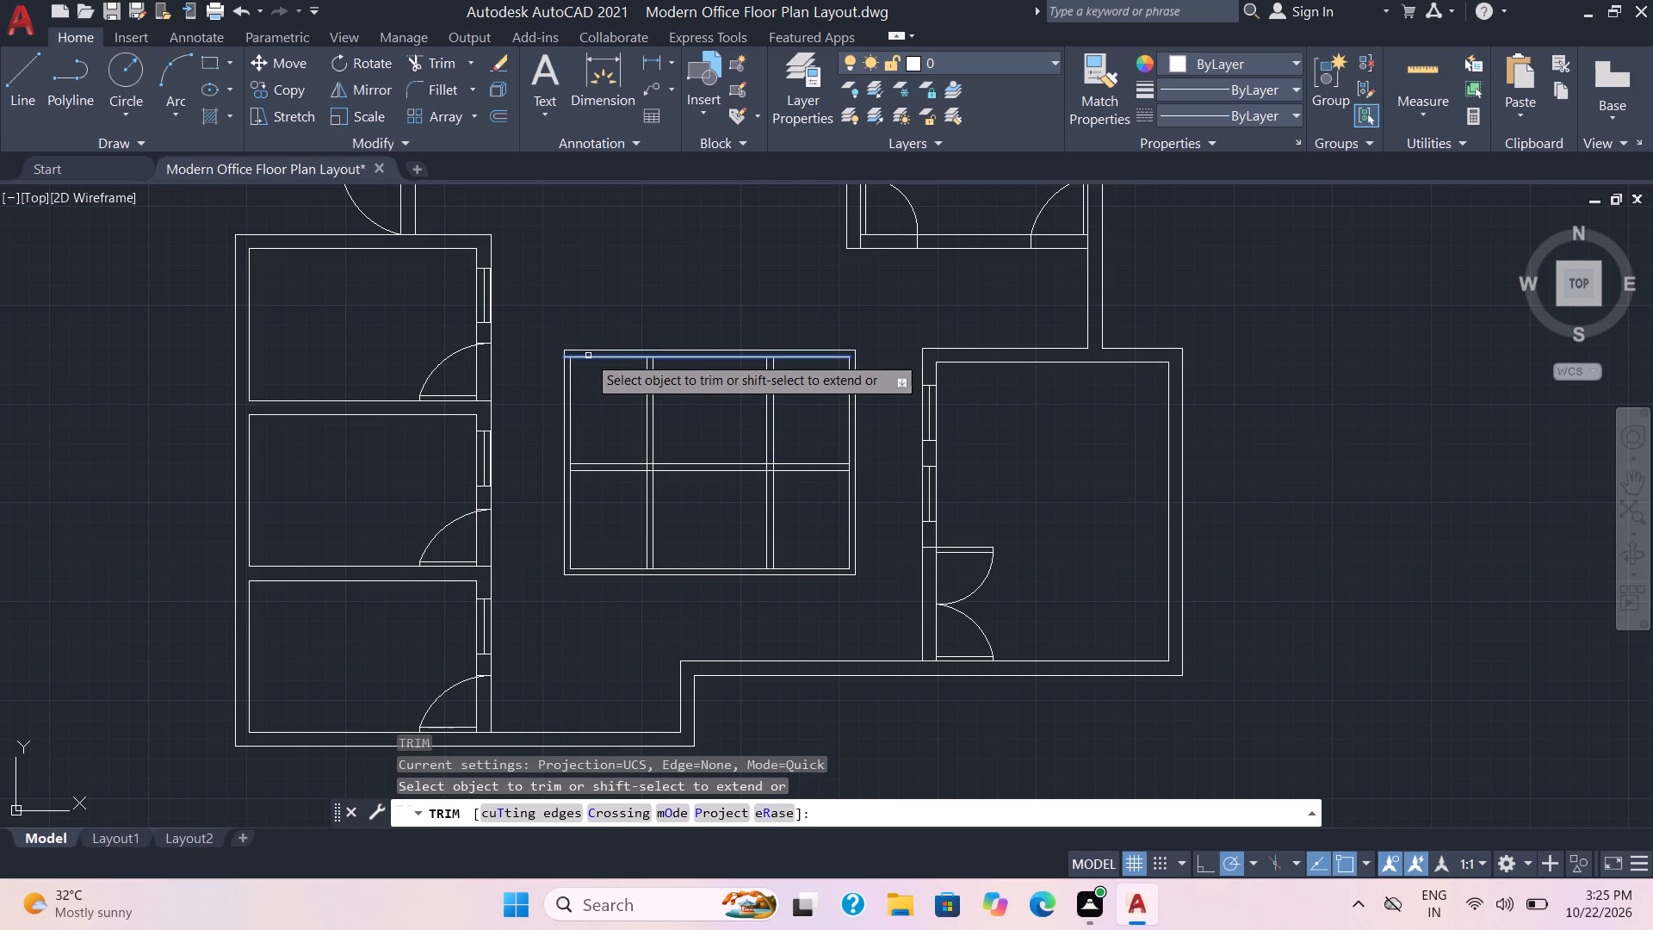
pyautogui.keyDown('shift'); pyautogui.click(588, 356); pyautogui.keyUp('shift')
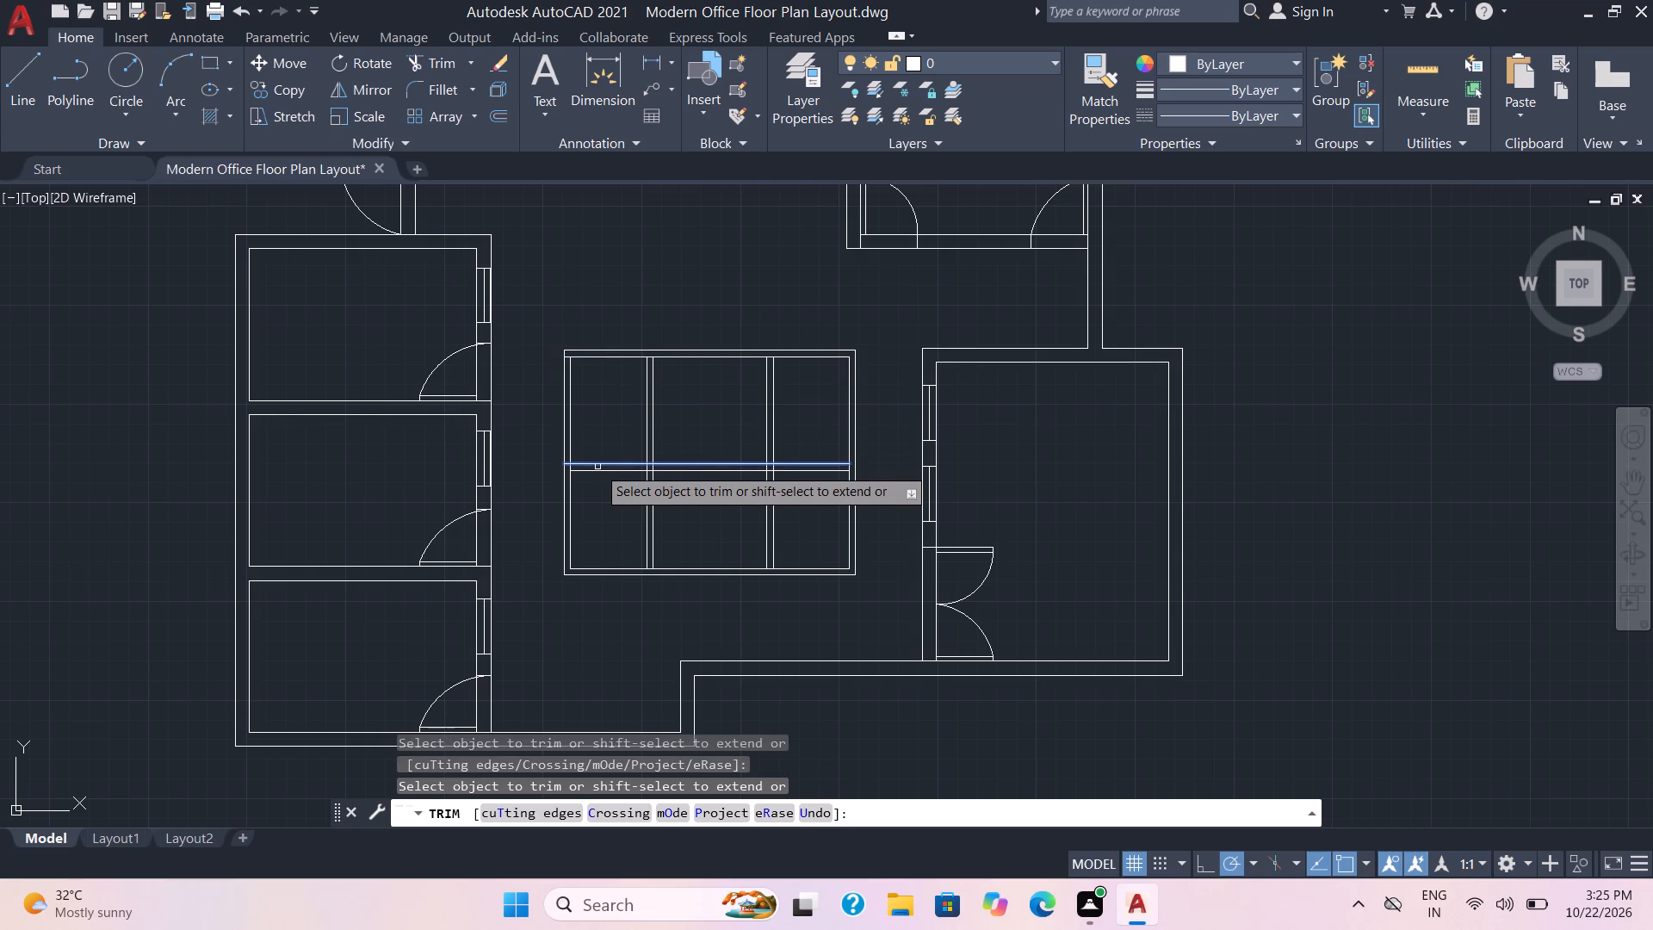
pyautogui.keyDown('shift'); pyautogui.click(597, 470); pyautogui.keyUp('shift')
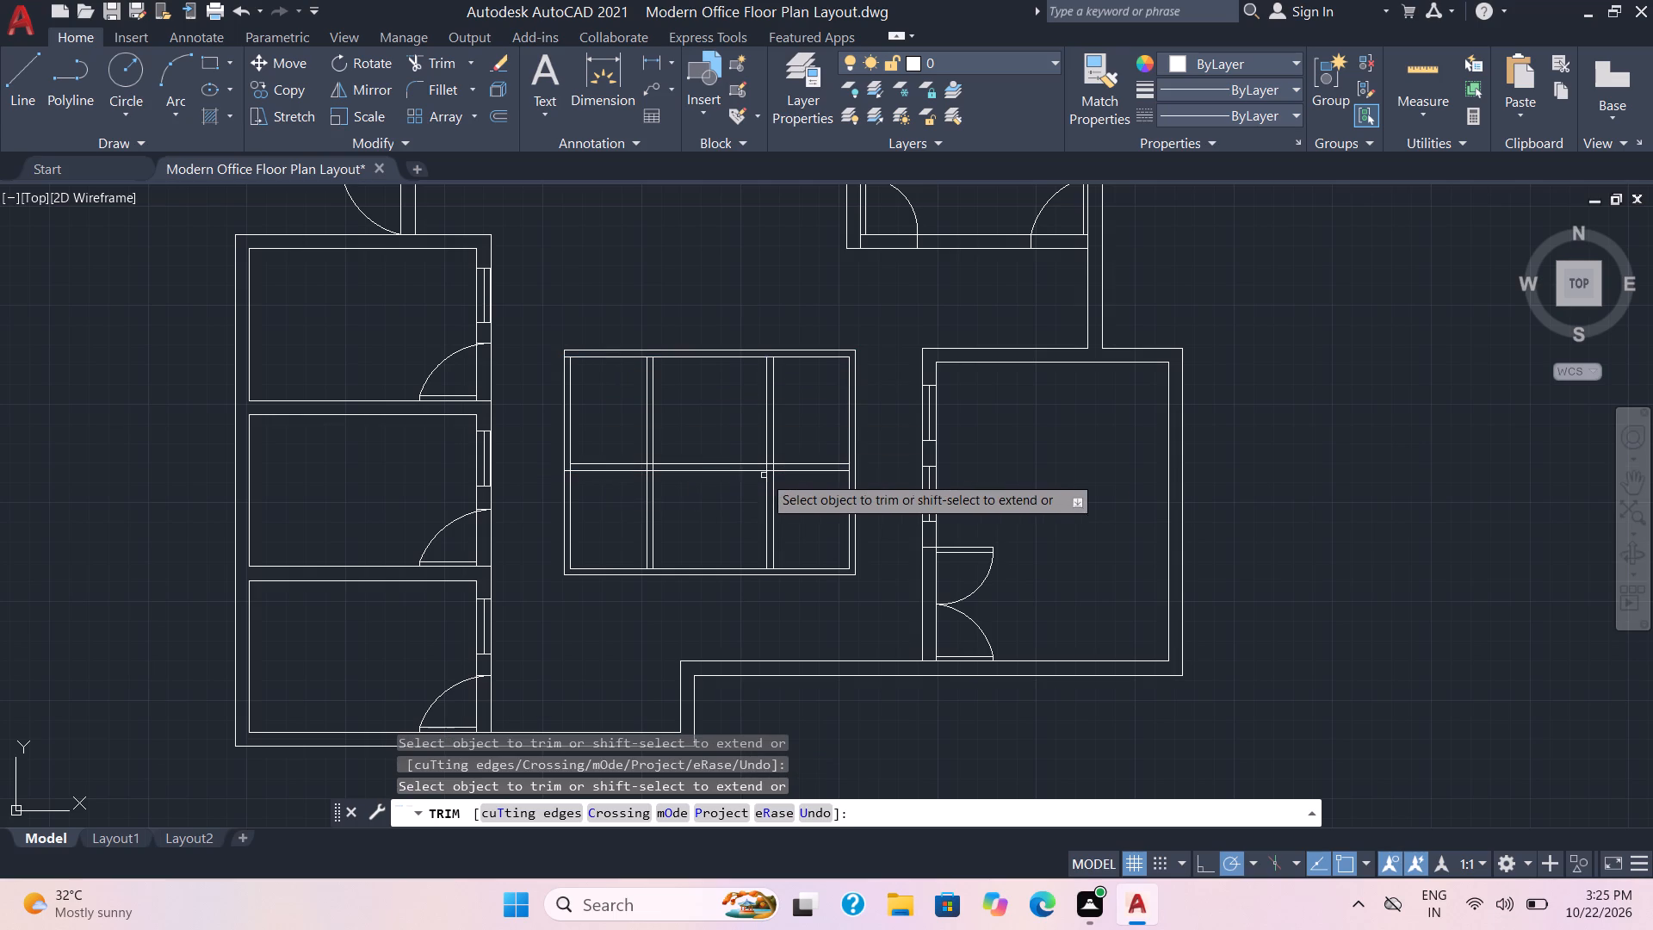
pyautogui.keyDown('shift'); pyautogui.click(832, 473); pyautogui.keyUp('shift')
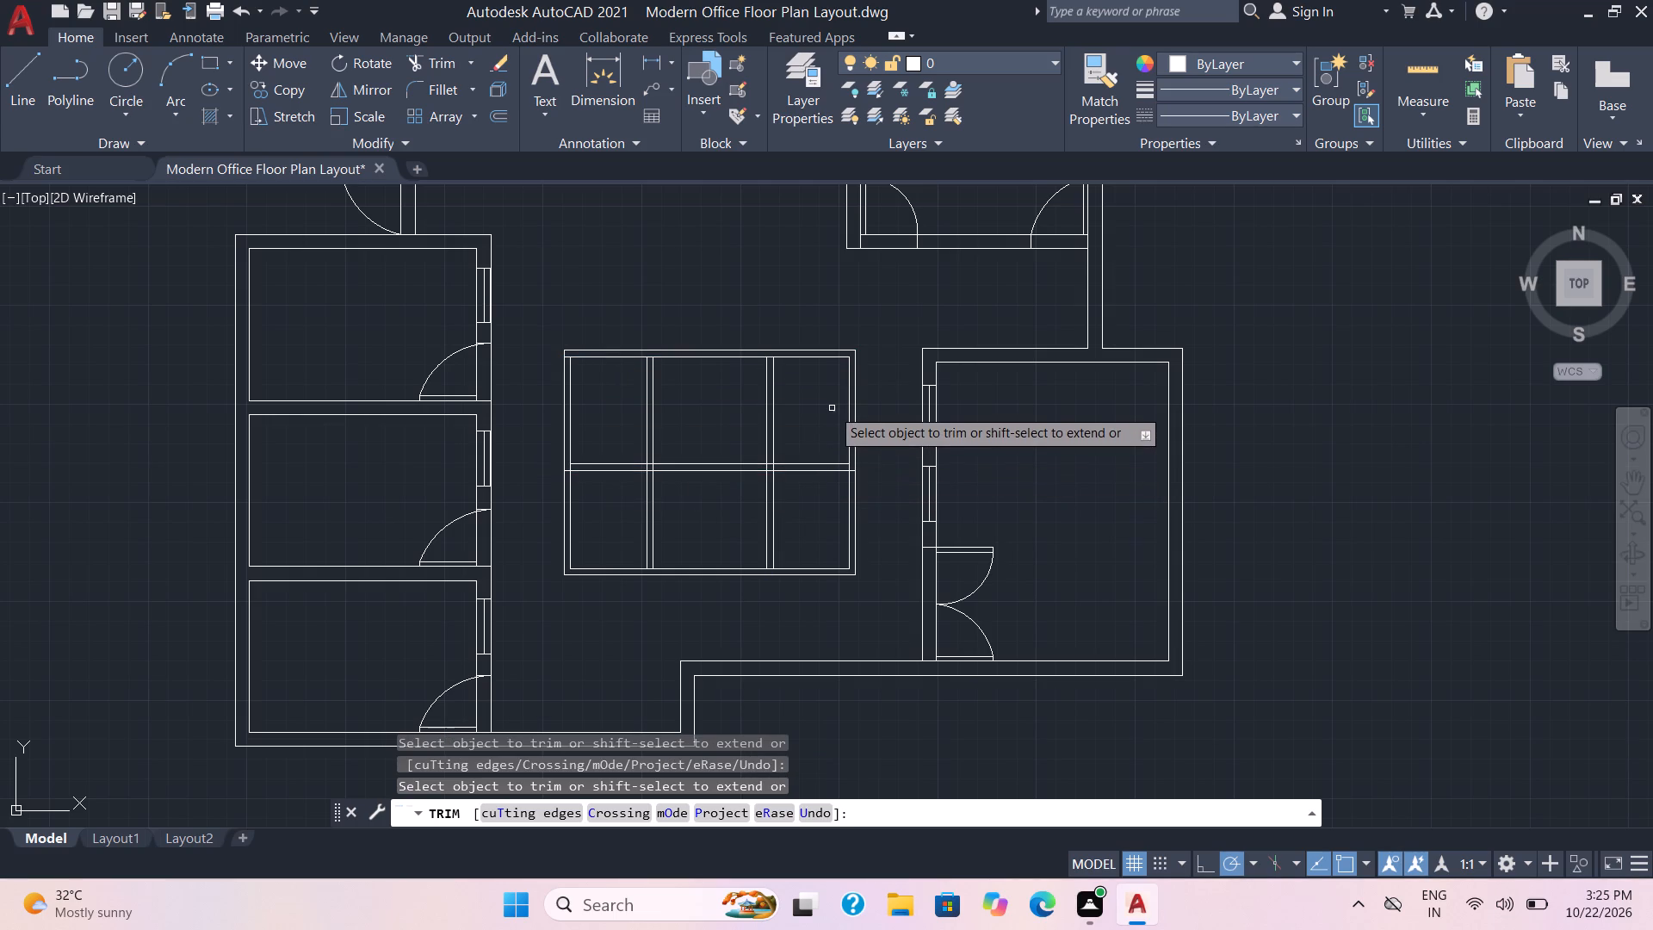
pyautogui.keyDown('shift'); pyautogui.click(835, 360); pyautogui.keyUp('shift')
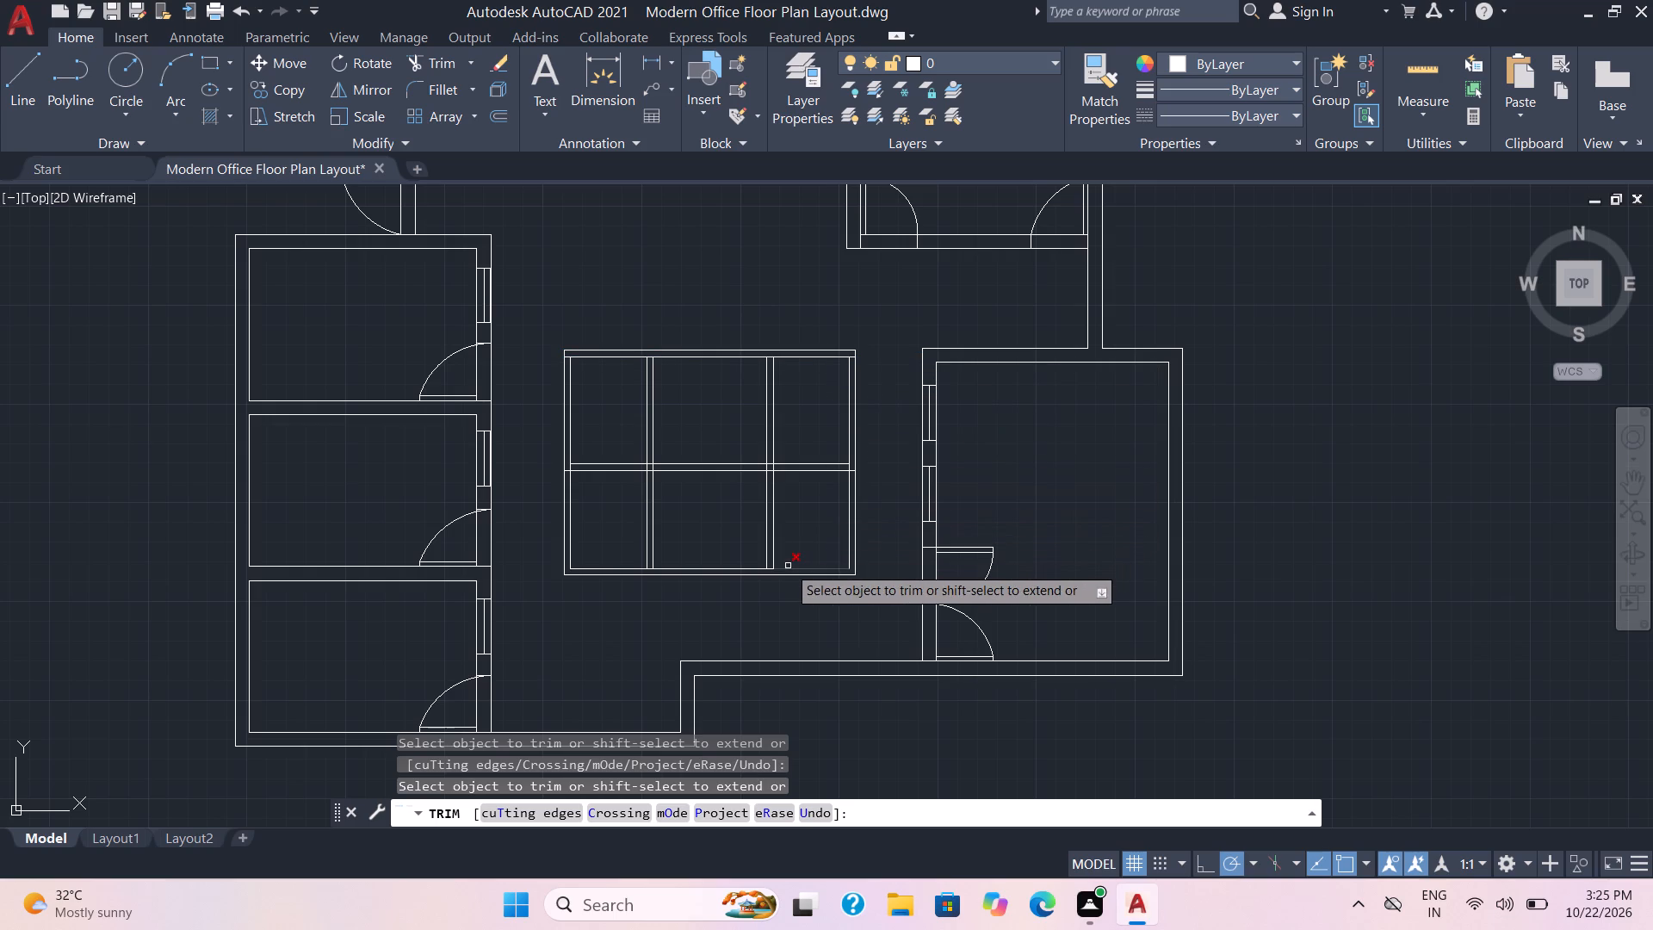
# Trim away the central rectangle's inner and outer south lines across all three bays, leaving the south side open.
pyautogui.moveTo(793, 550); pyautogui.dragTo(796, 578)
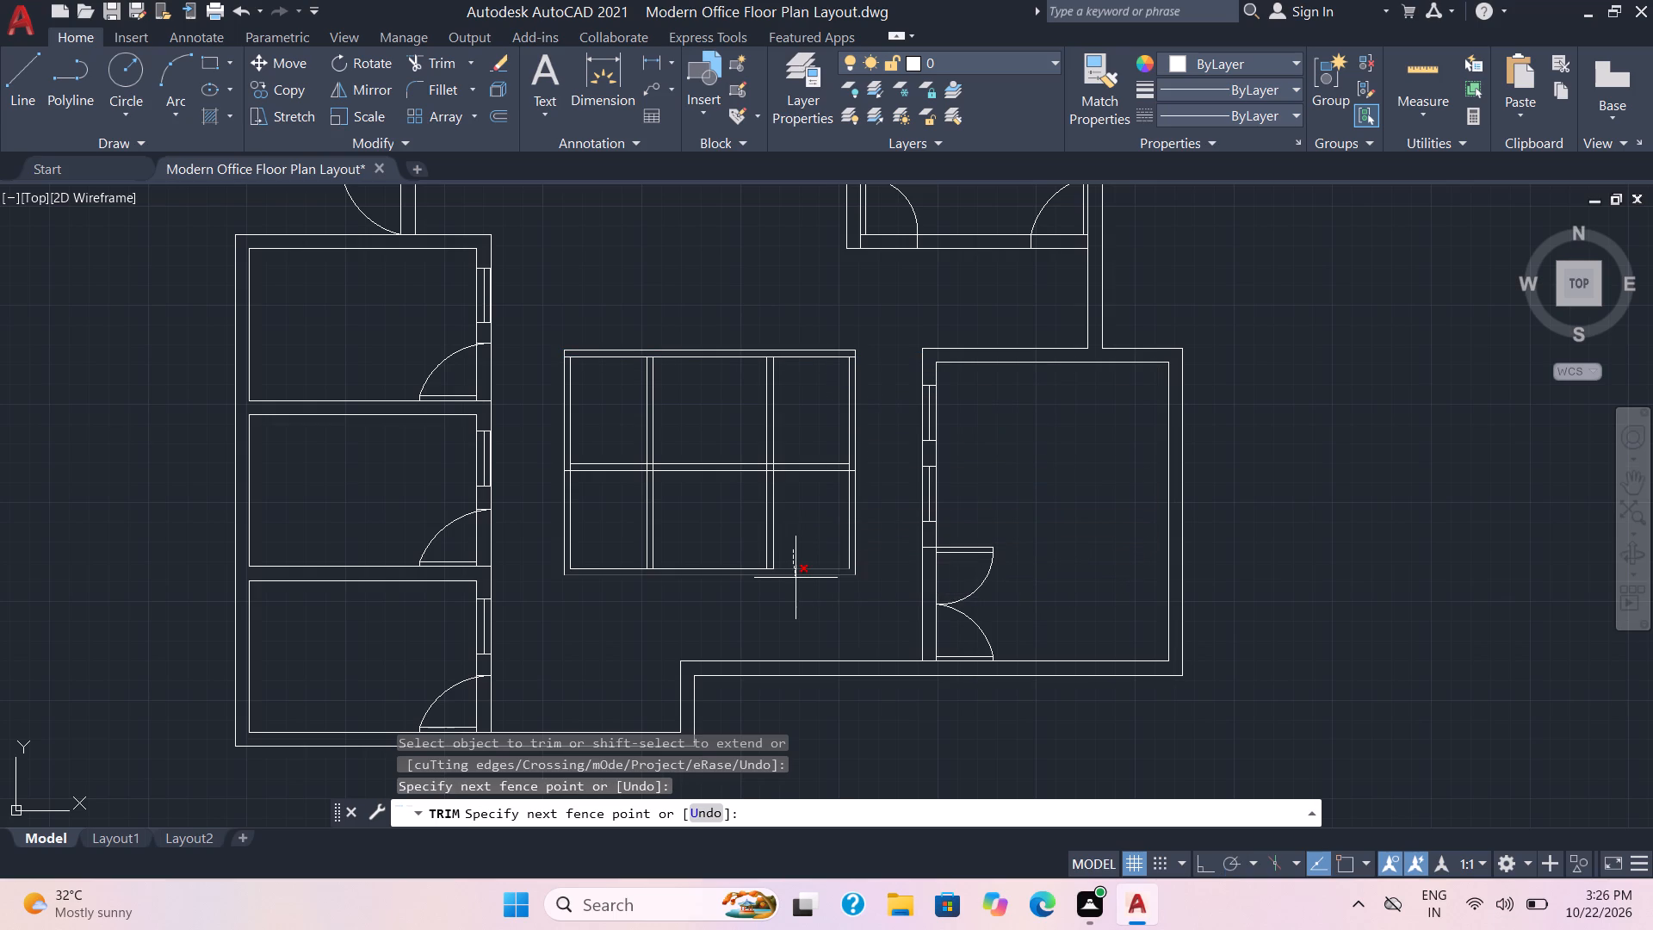
pyautogui.moveTo(796, 578); pyautogui.dragTo(801, 592)
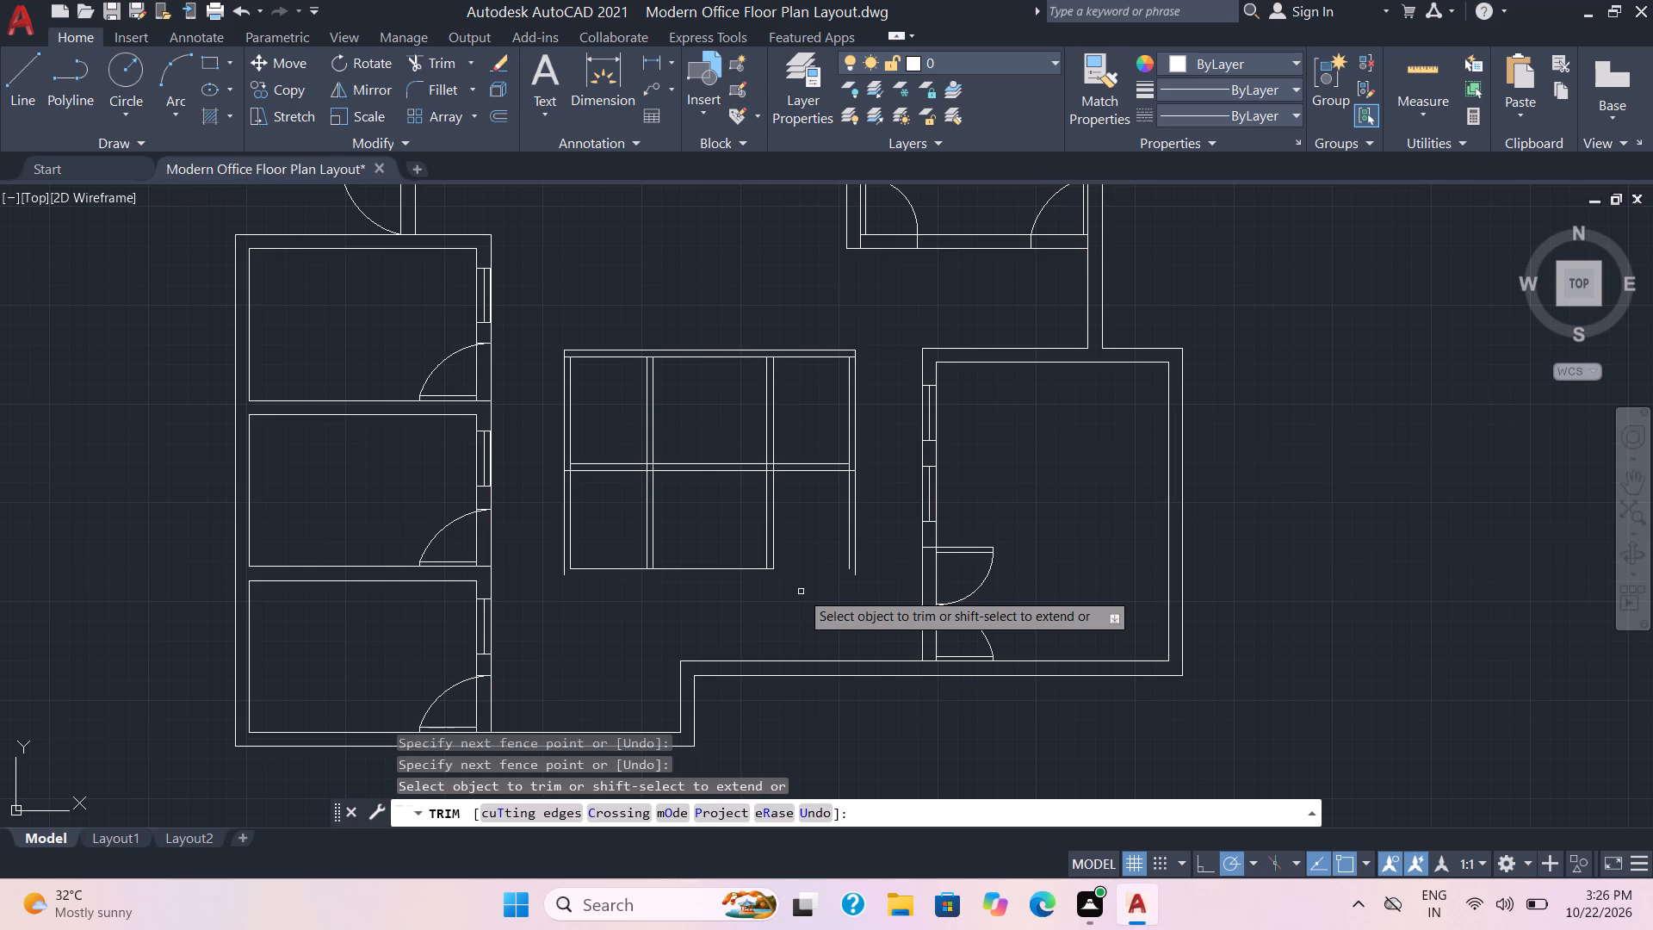
pyautogui.moveTo(729, 542); pyautogui.dragTo(727, 581)
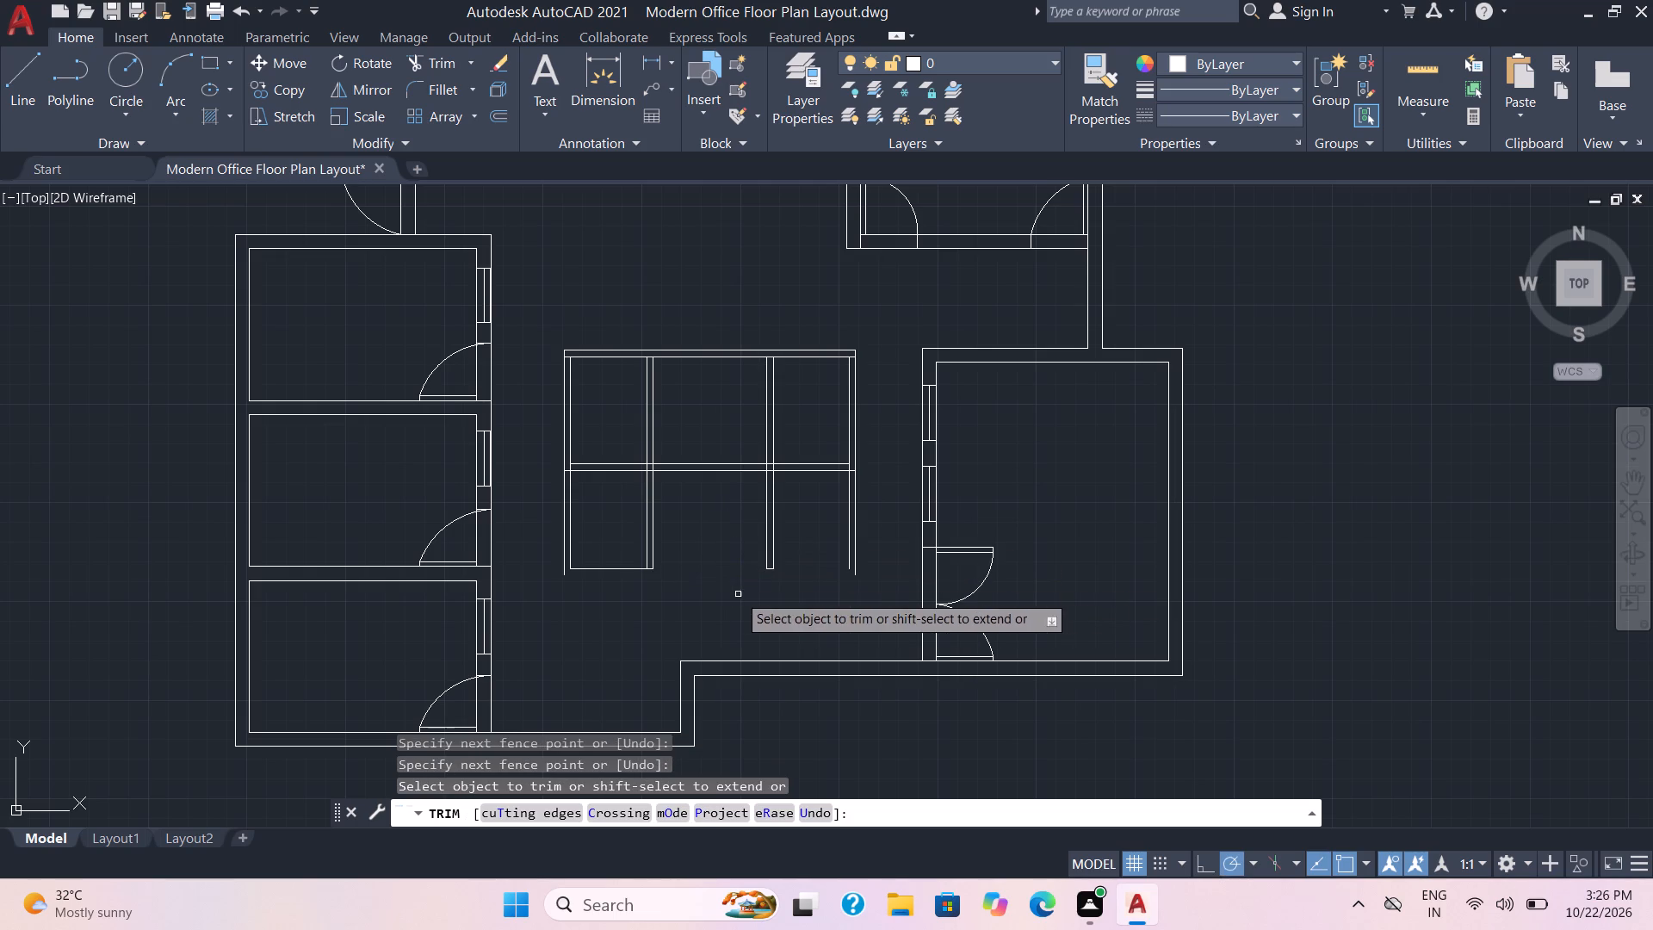
pyautogui.click(834, 540)
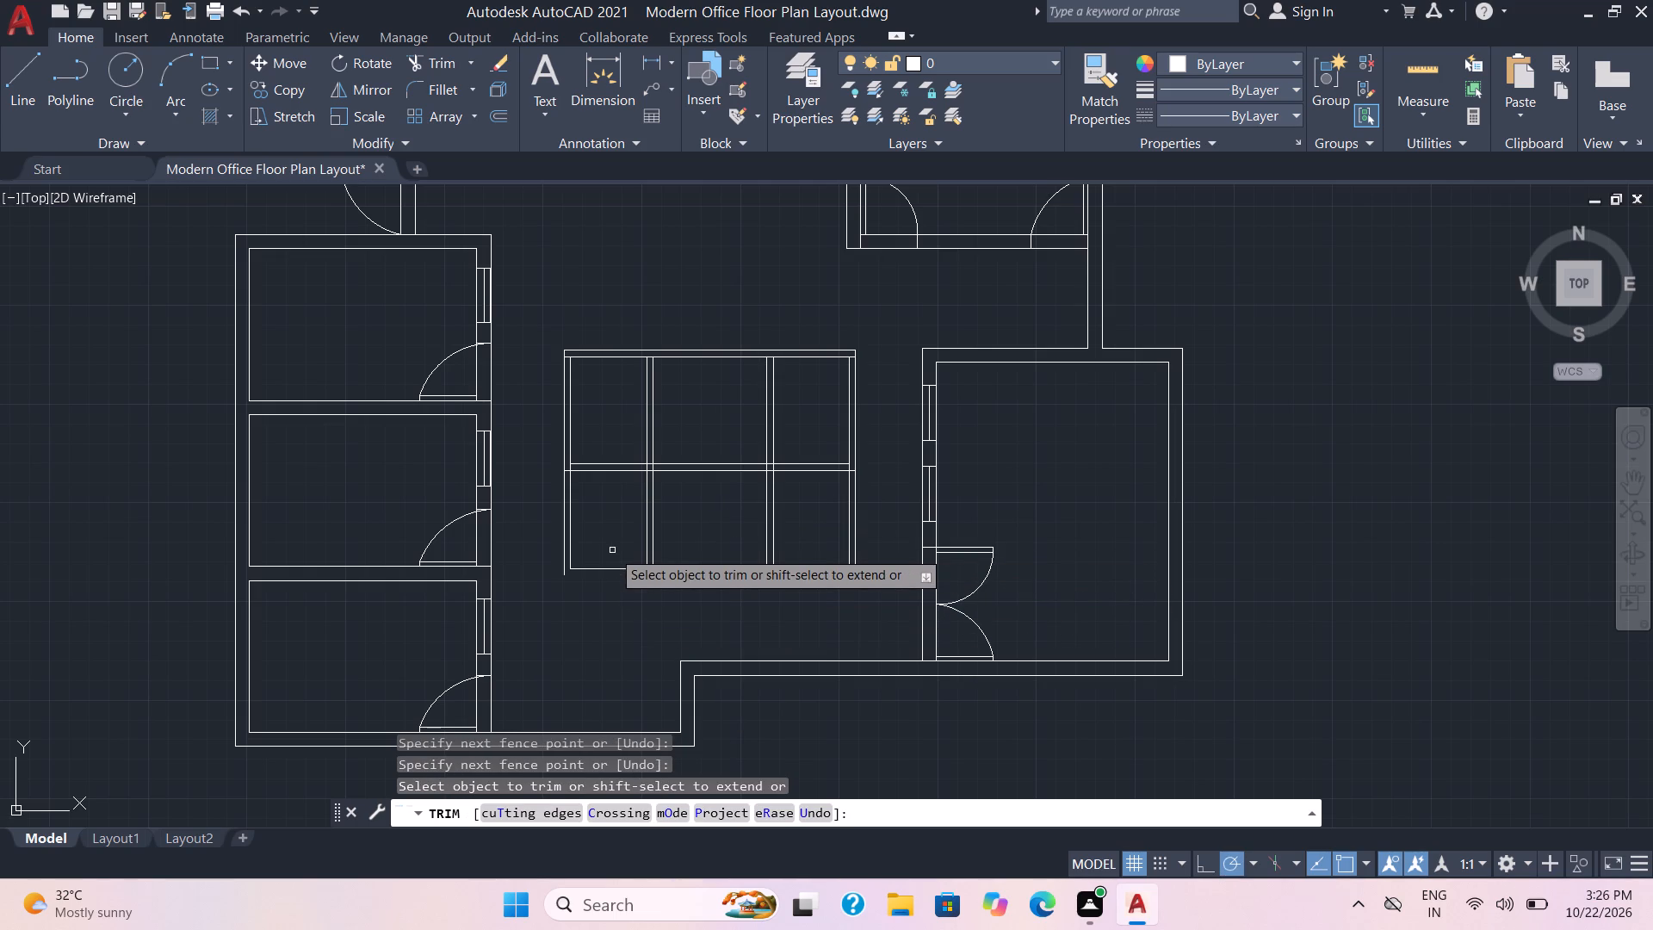
pyautogui.moveTo(612, 550); pyautogui.dragTo(617, 601)
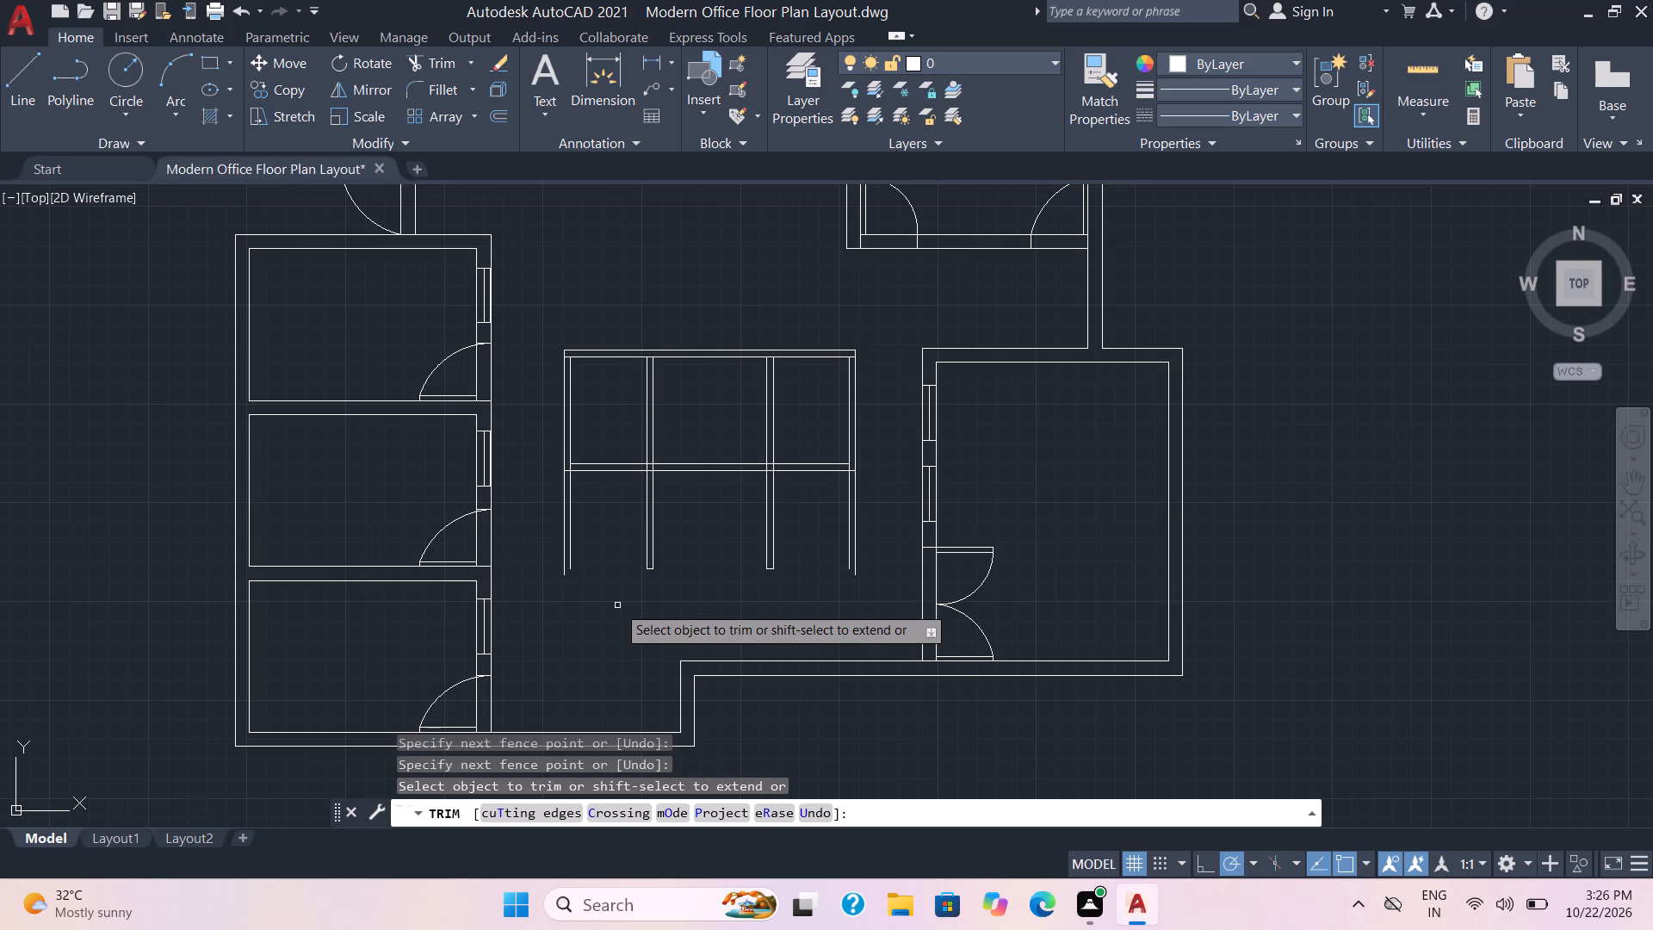
pyautogui.press('Escape')
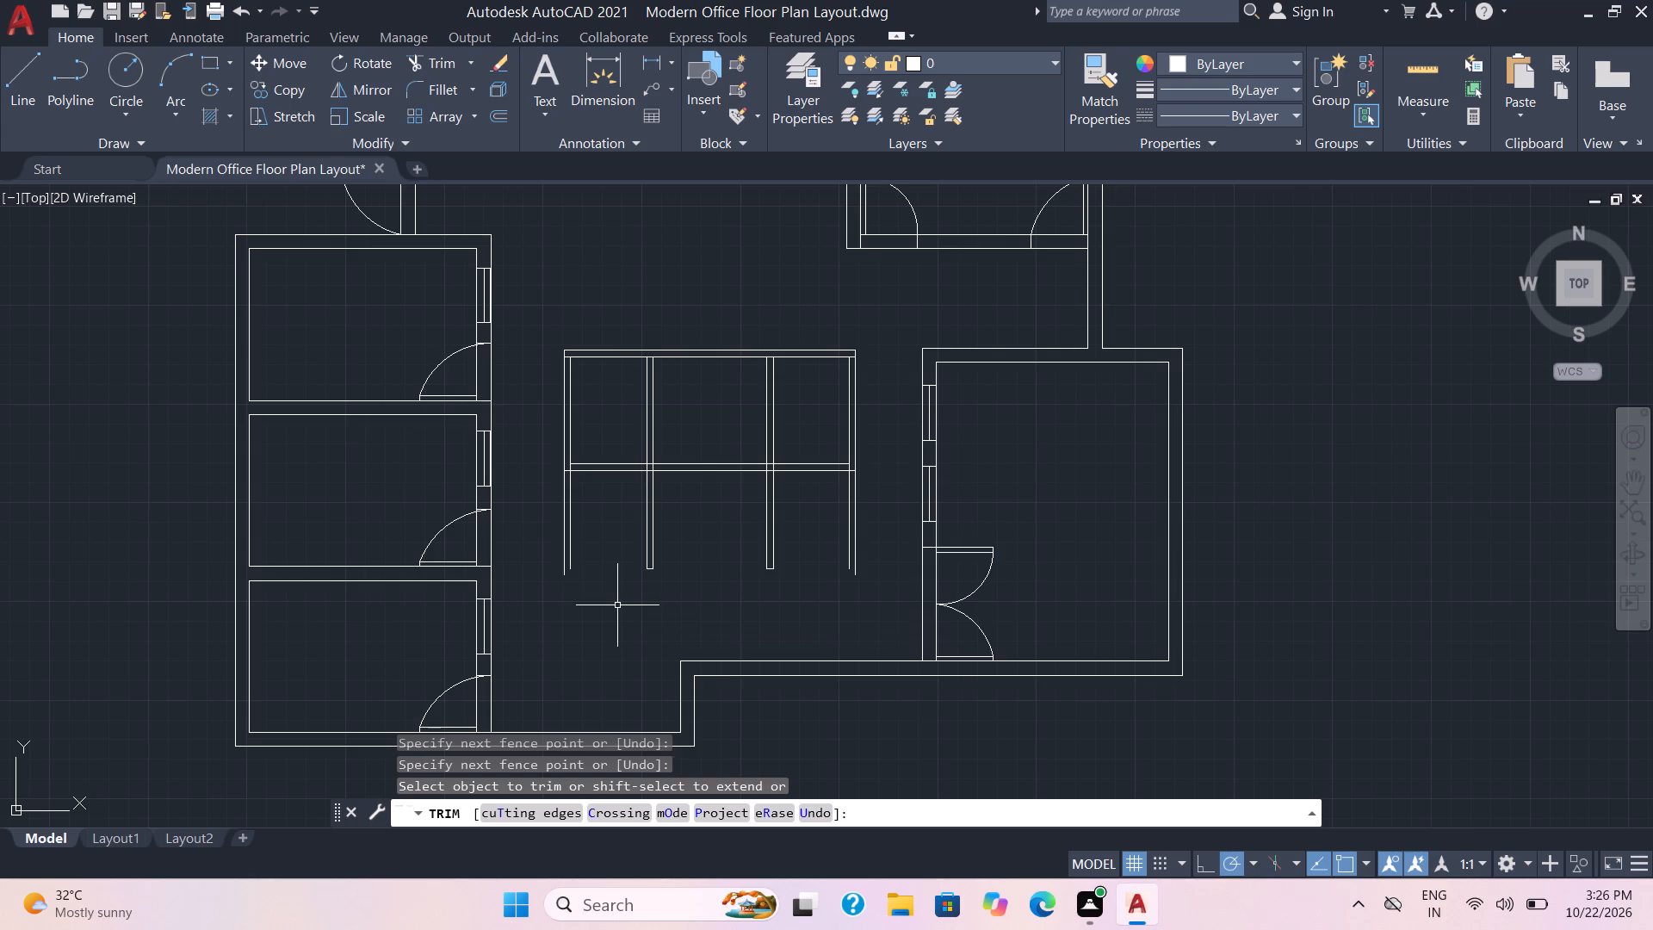
# Offset the lower cross partition line and the inner north line of the central layout 2' south.
pyautogui.press('o')
pyautogui.press('Return')
pyautogui.press('2')
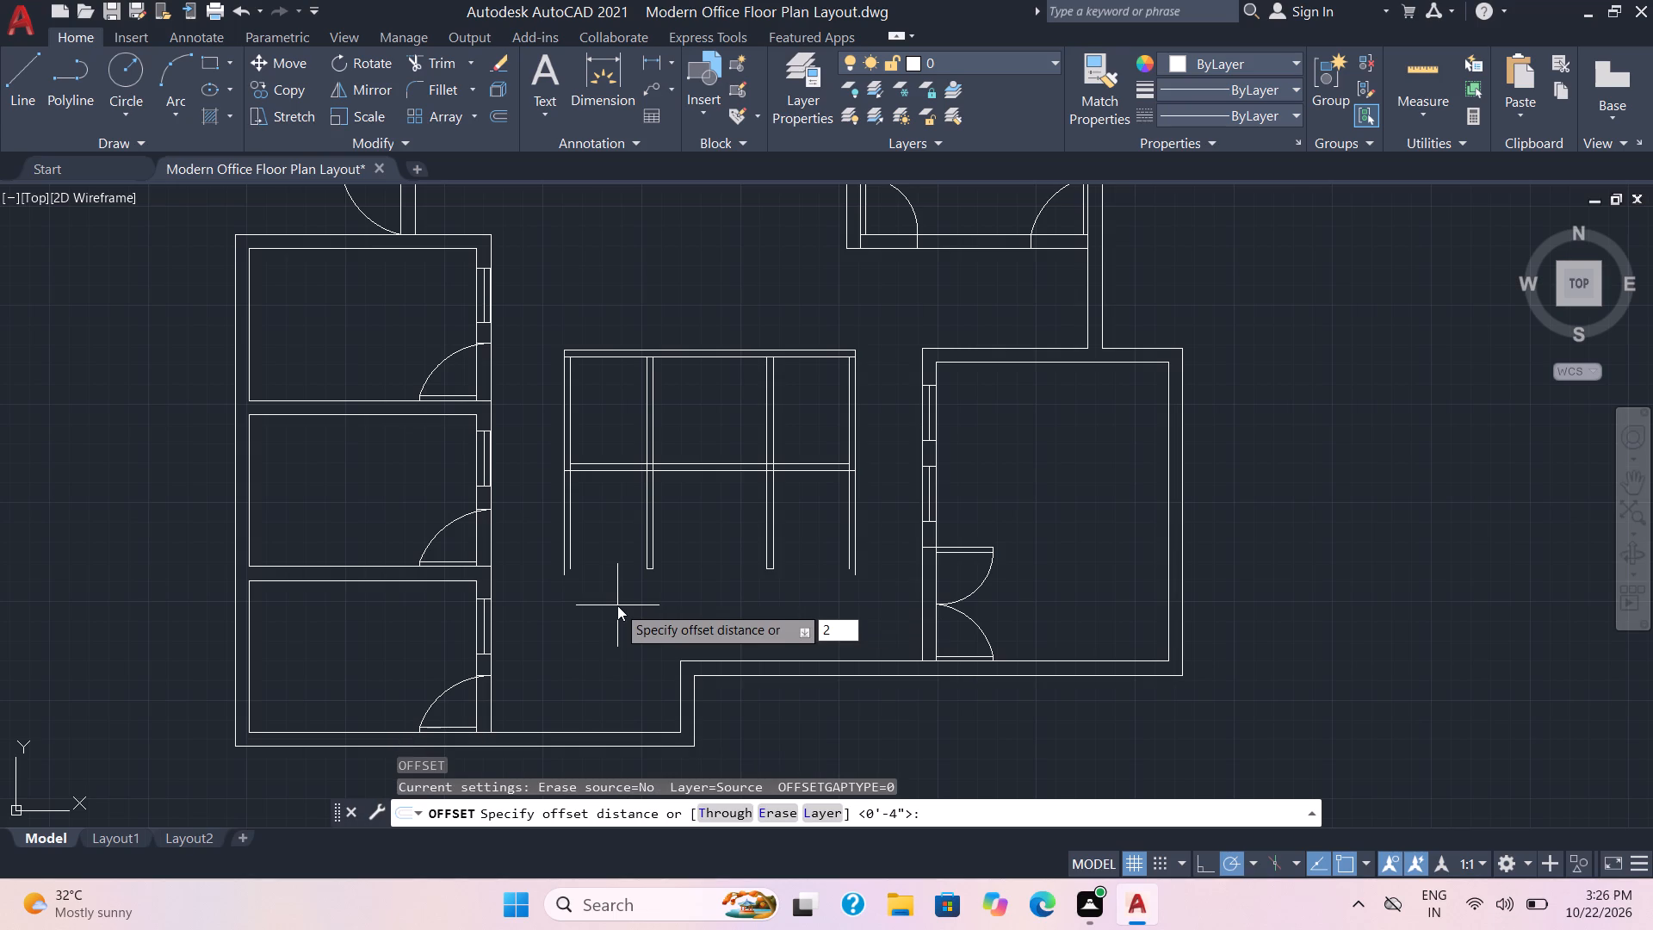
pyautogui.press("'")
pyautogui.press('Return')
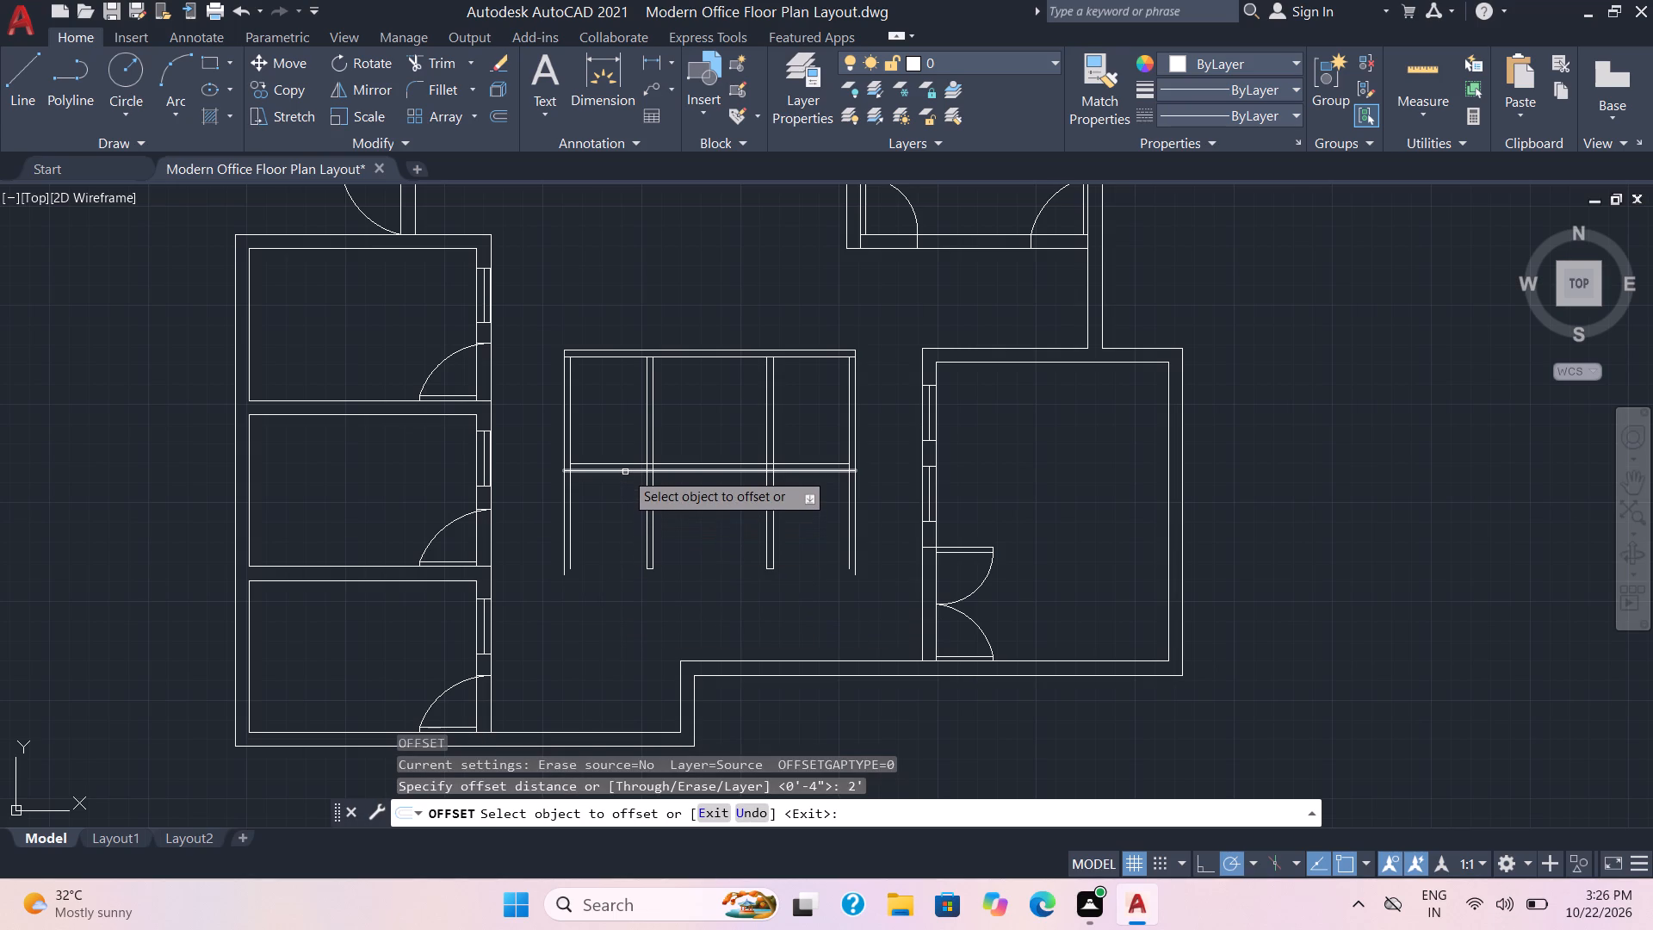
pyautogui.click(625, 472)
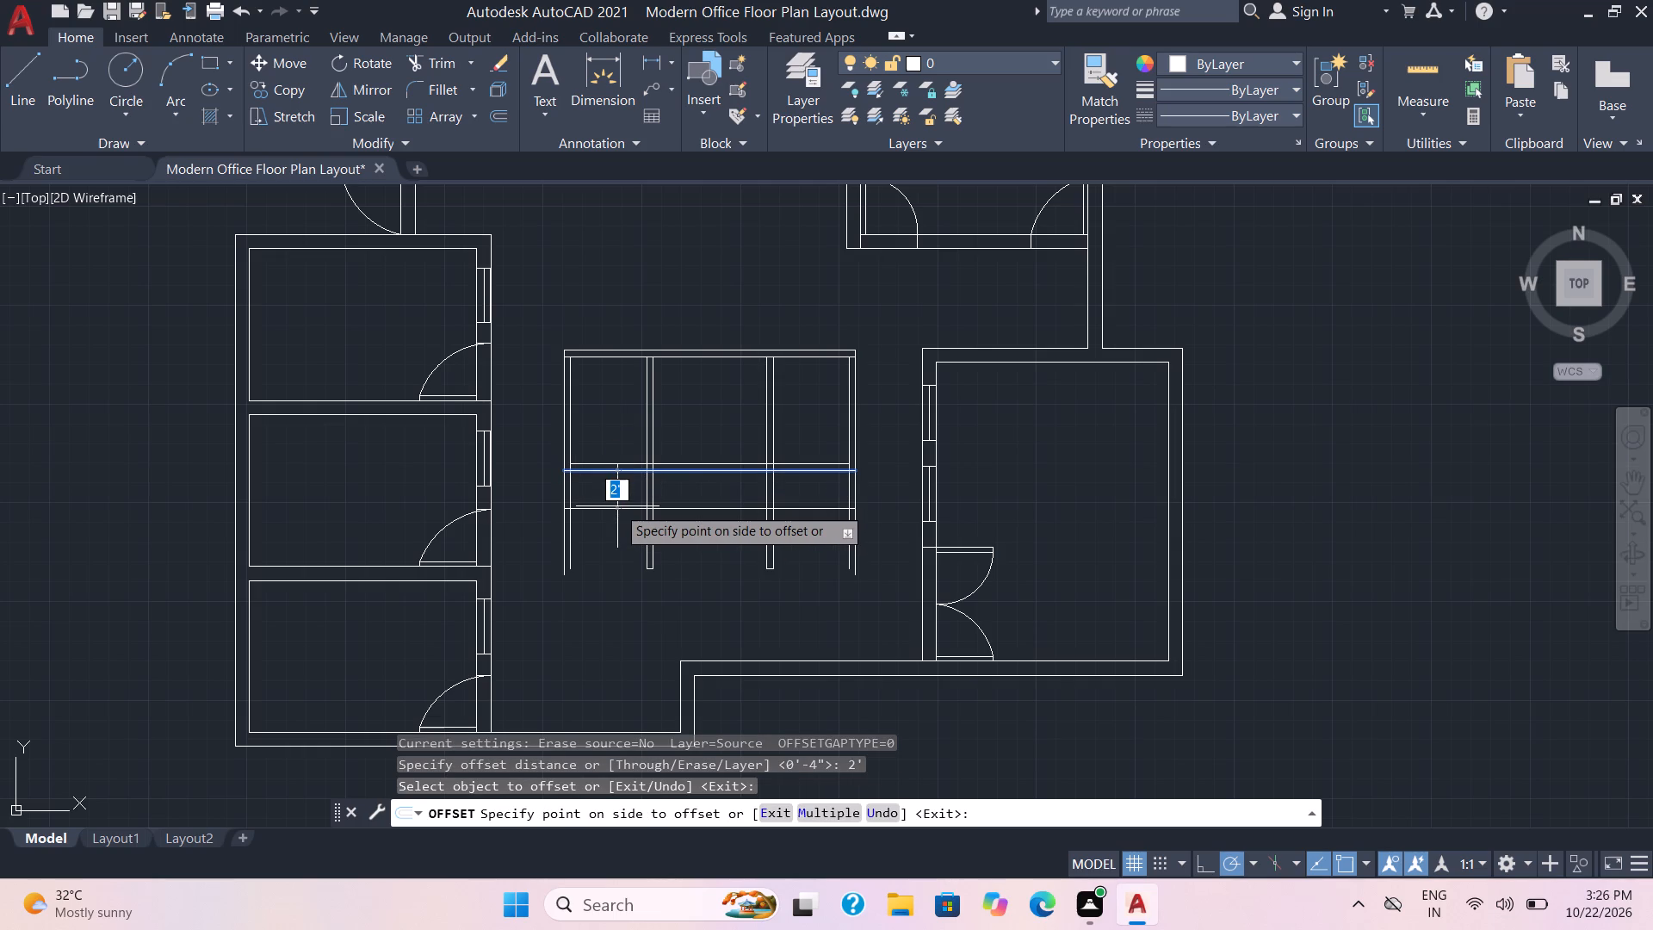
pyautogui.click(617, 506)
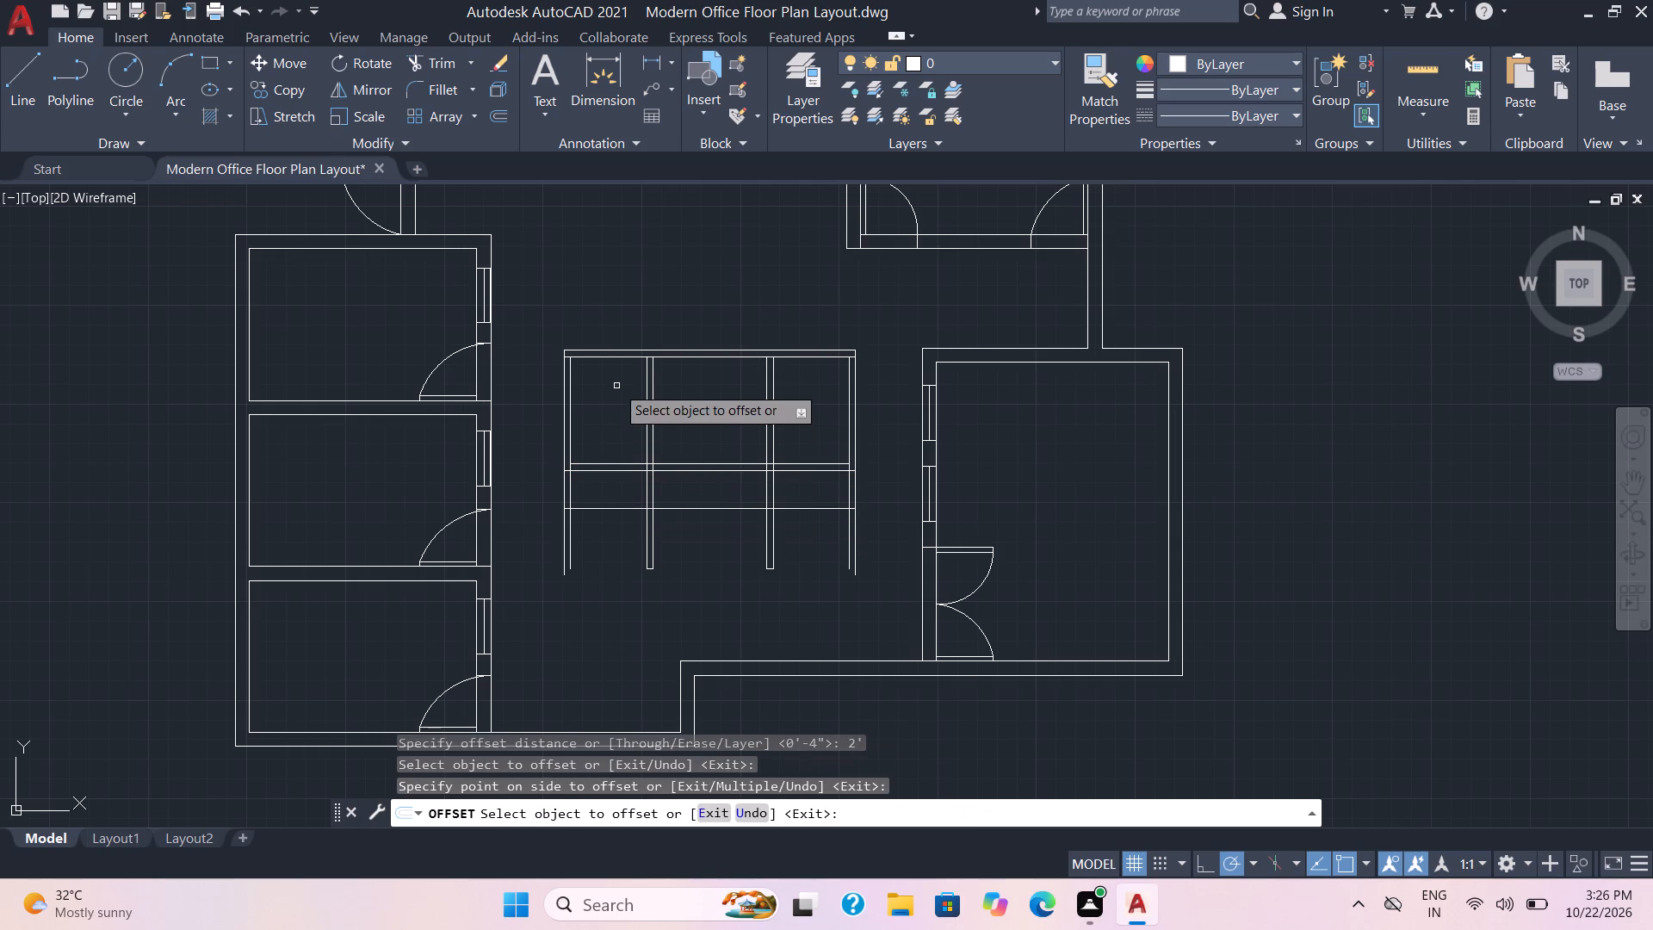
pyautogui.click(626, 357)
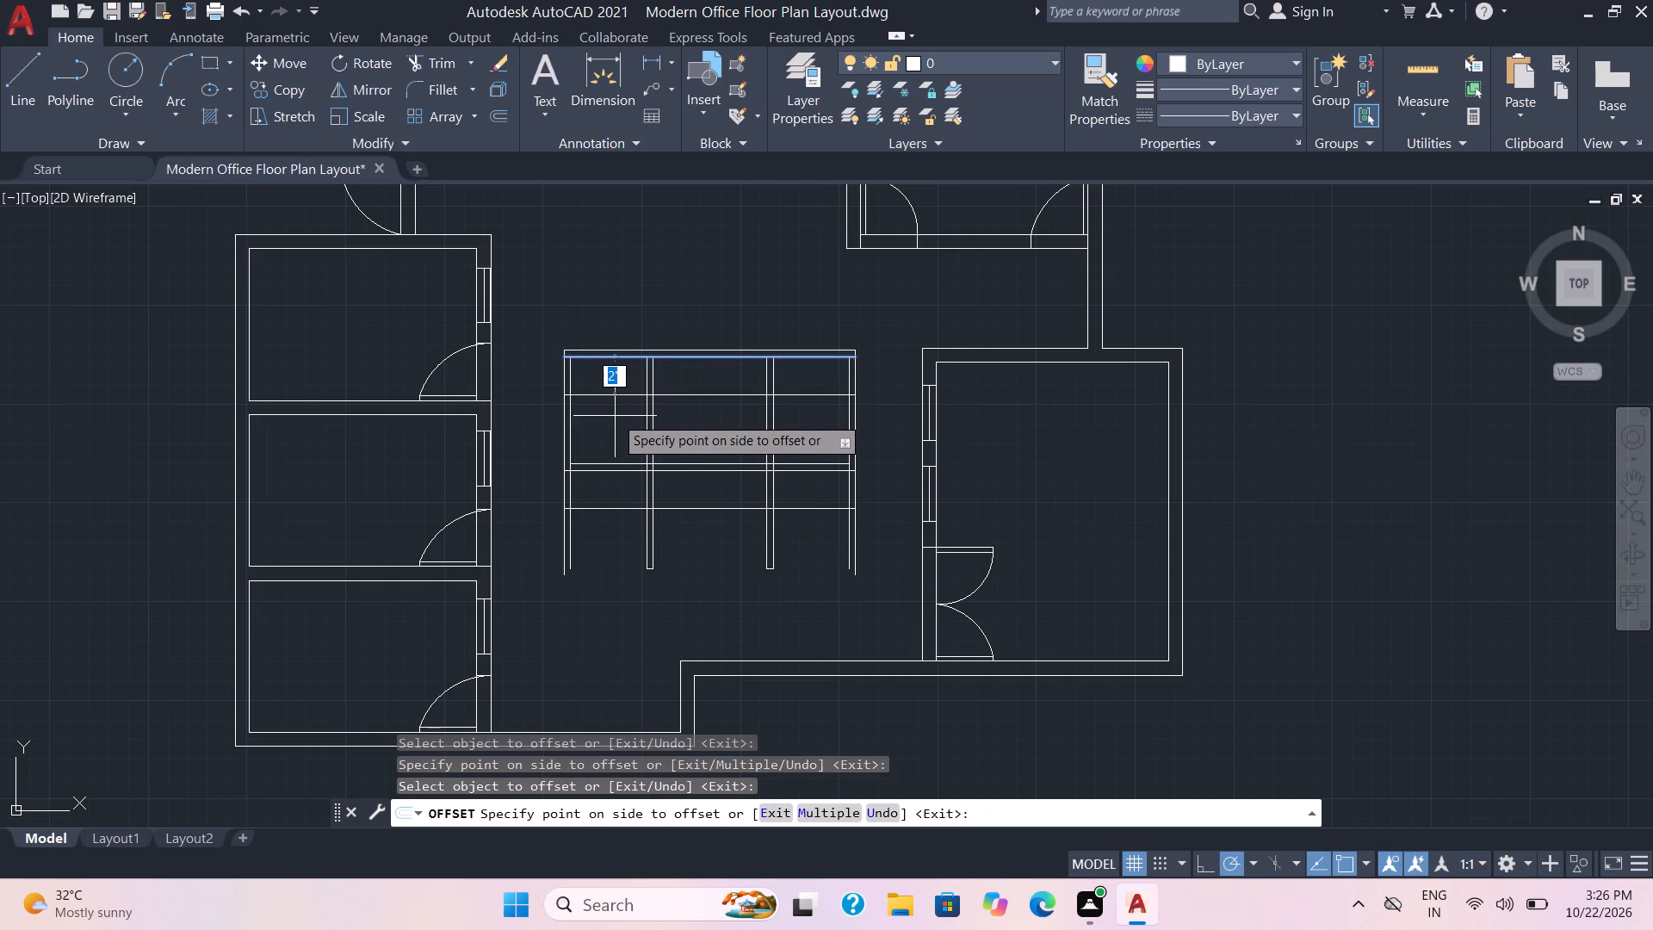
pyautogui.click(615, 416)
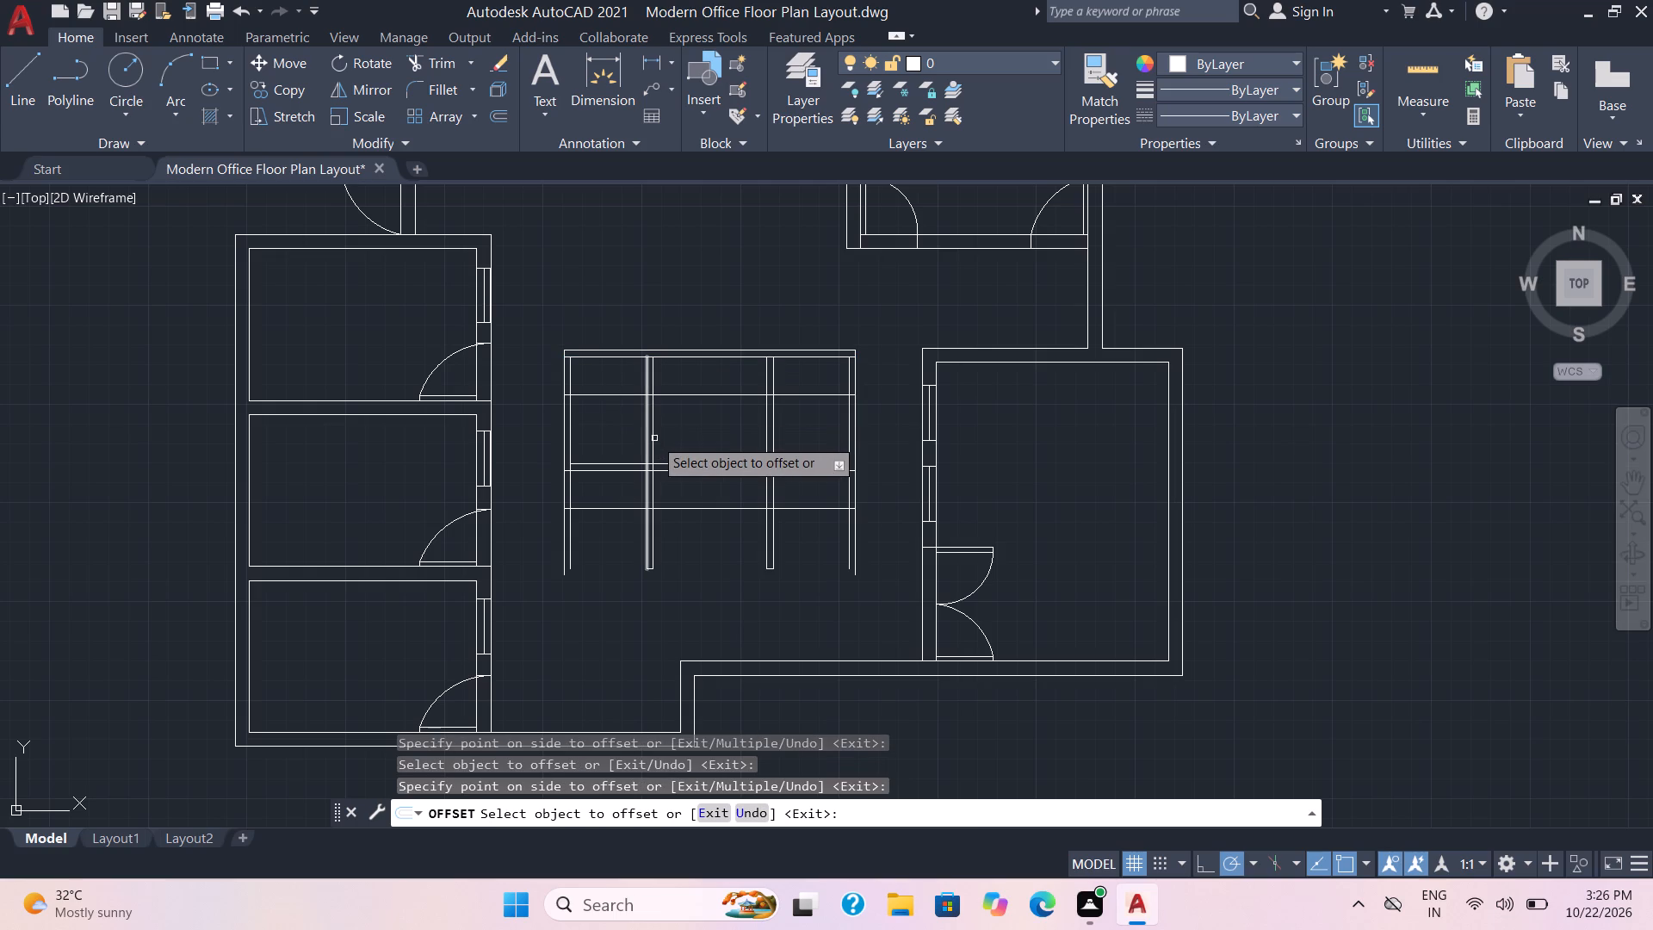
# Offset the facing lines of the two inner north-south partitions 3' into the middle bay to mark its centre.
pyautogui.click(654, 441)
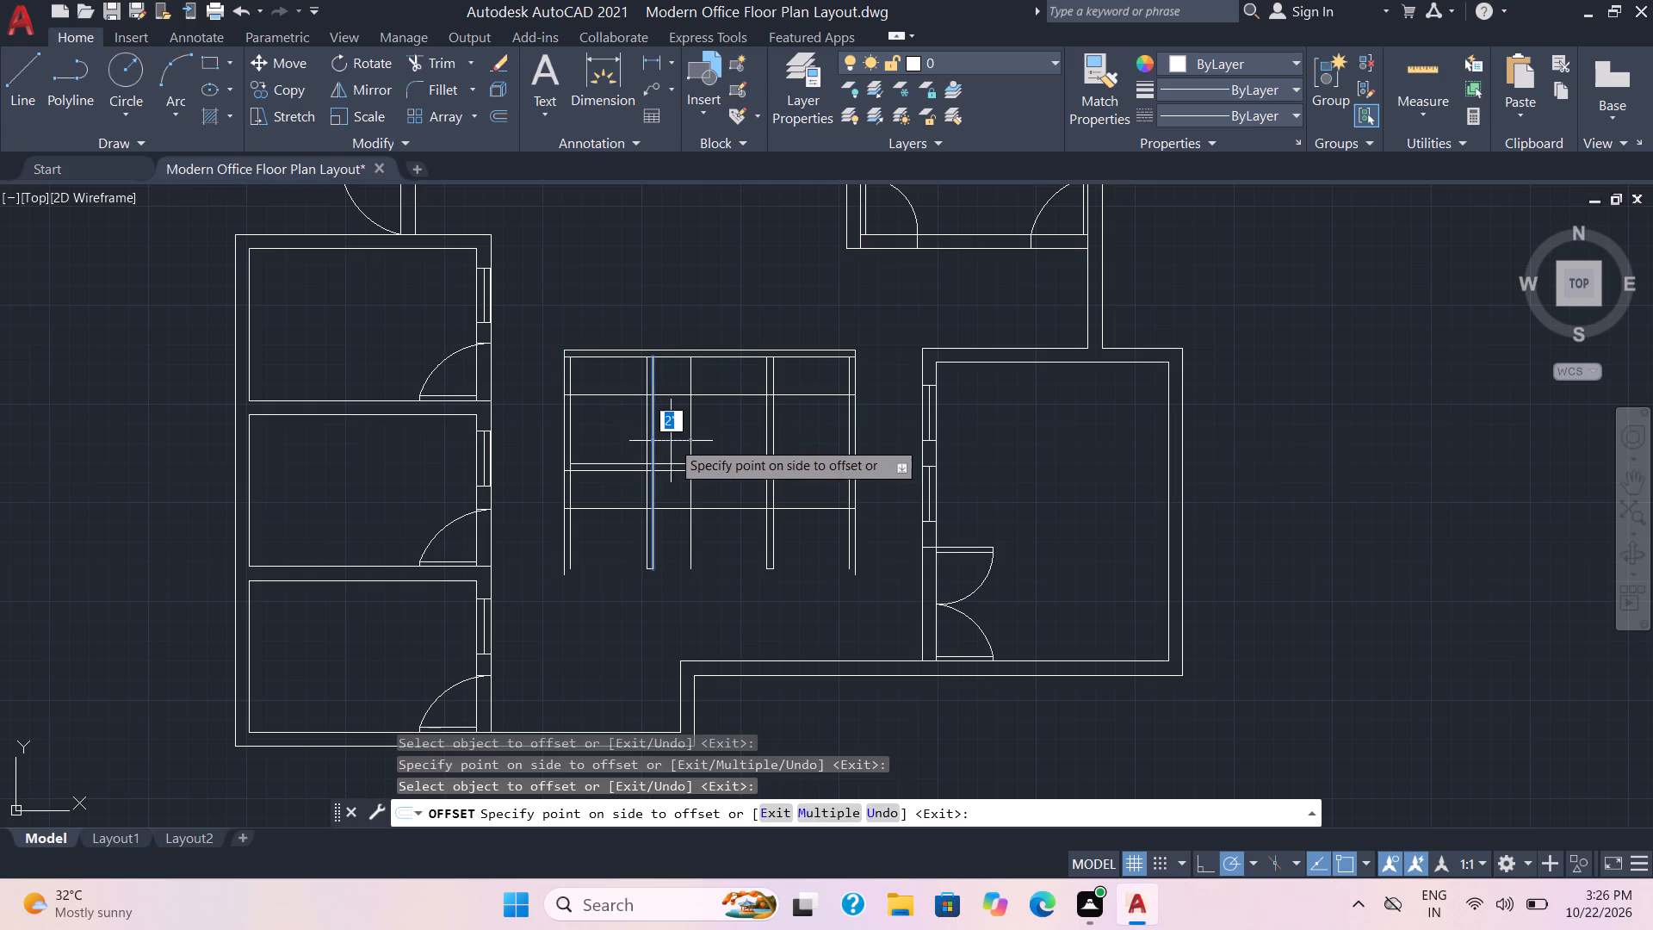
pyautogui.write("3'")
pyautogui.press('Return')
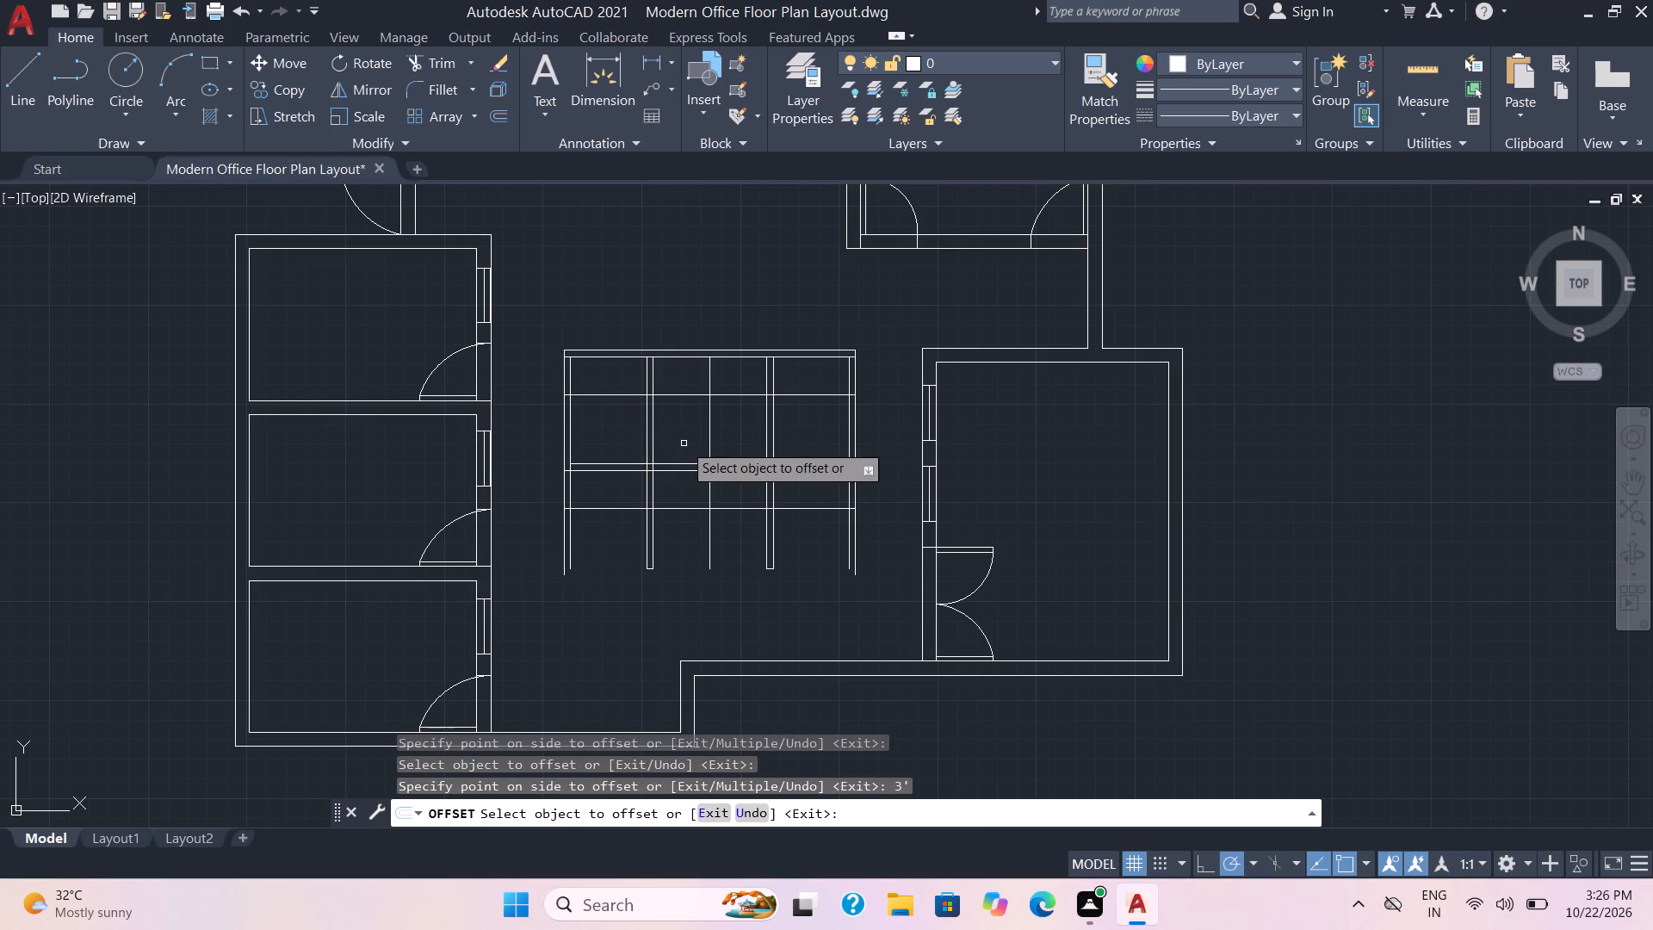
pyautogui.click(765, 451)
pyautogui.write("3'")
pyautogui.press('Return')
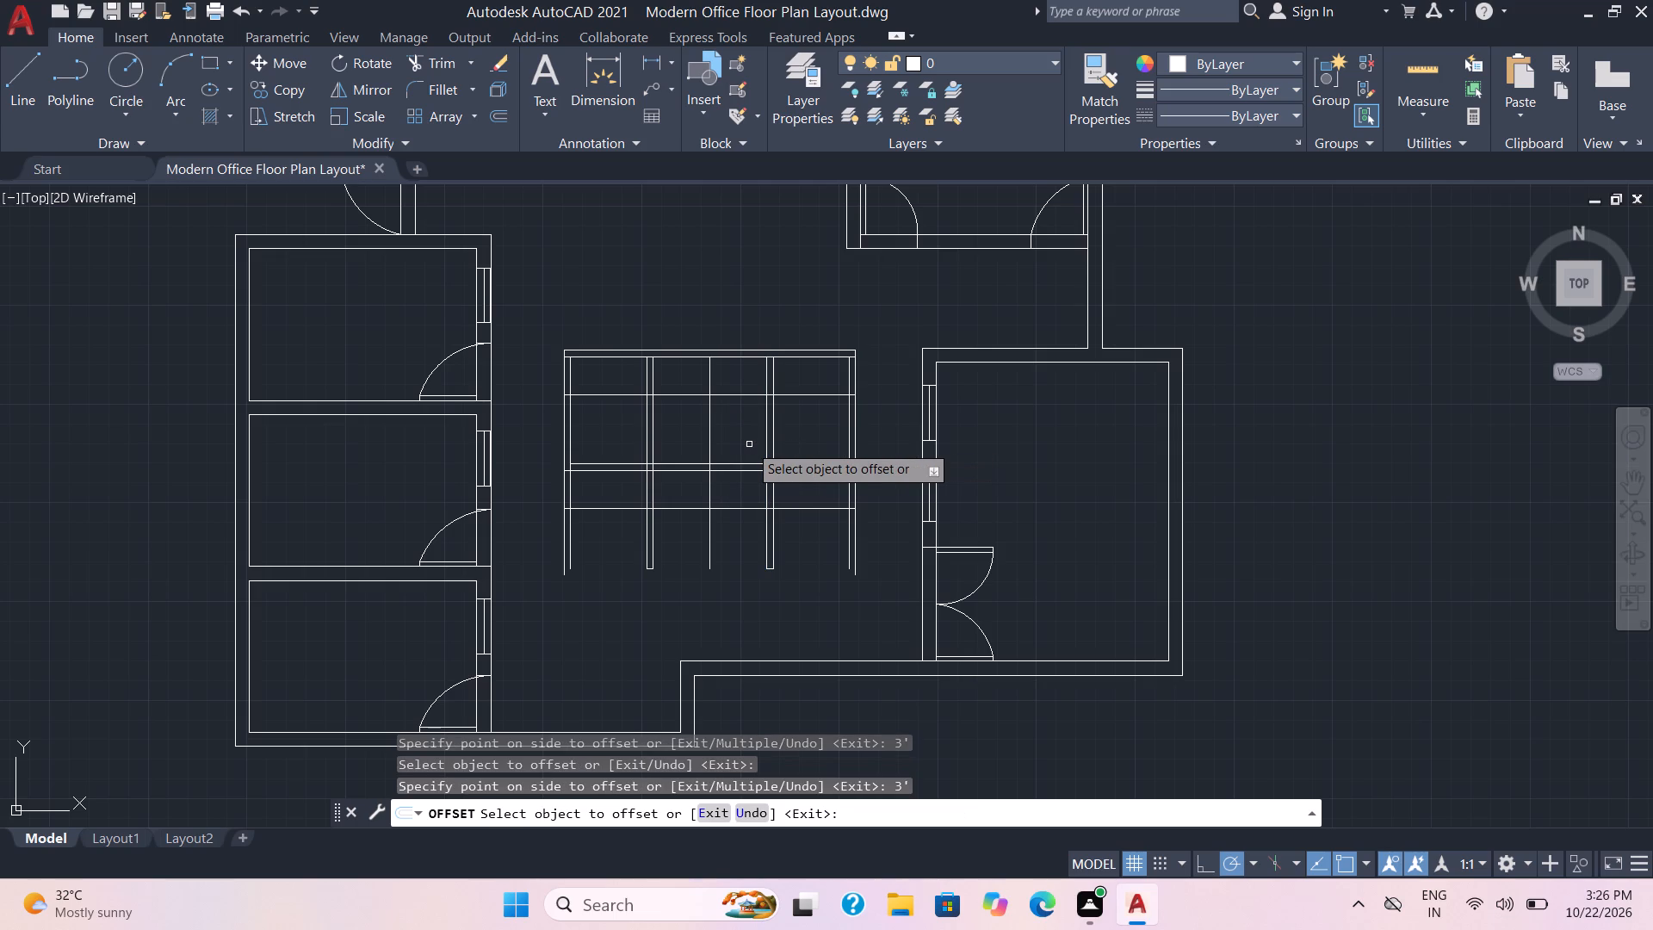
# Offset the middle bay's centre line 6" to the east and 6" to the west.
pyautogui.click(709, 455)
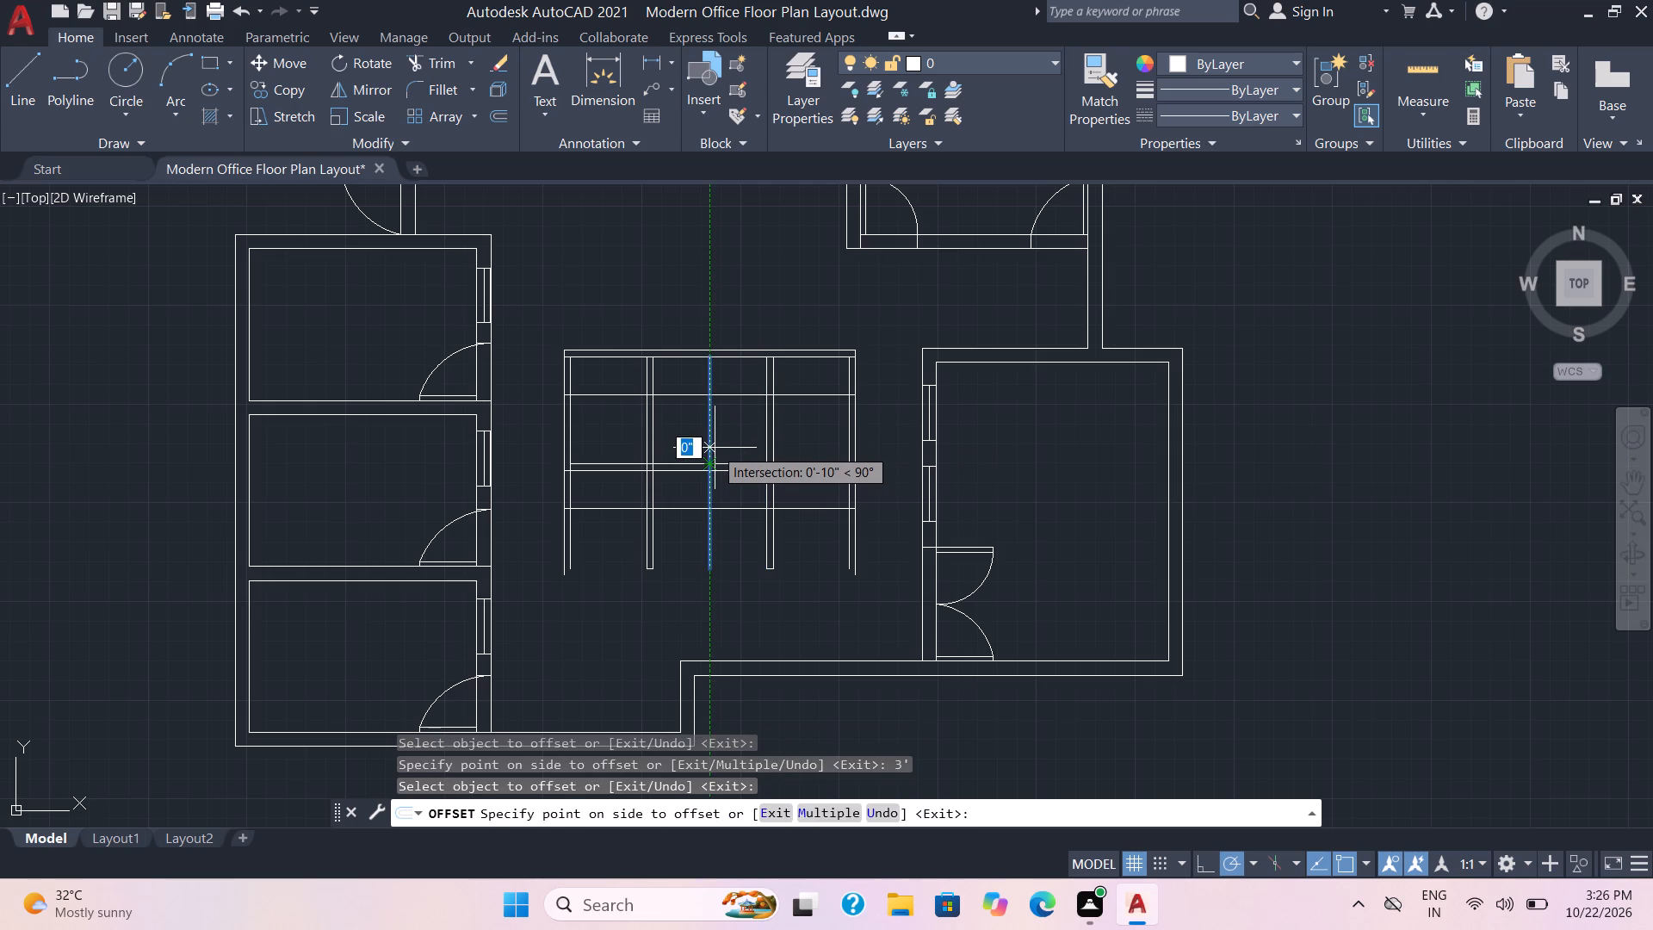
pyautogui.press('6')
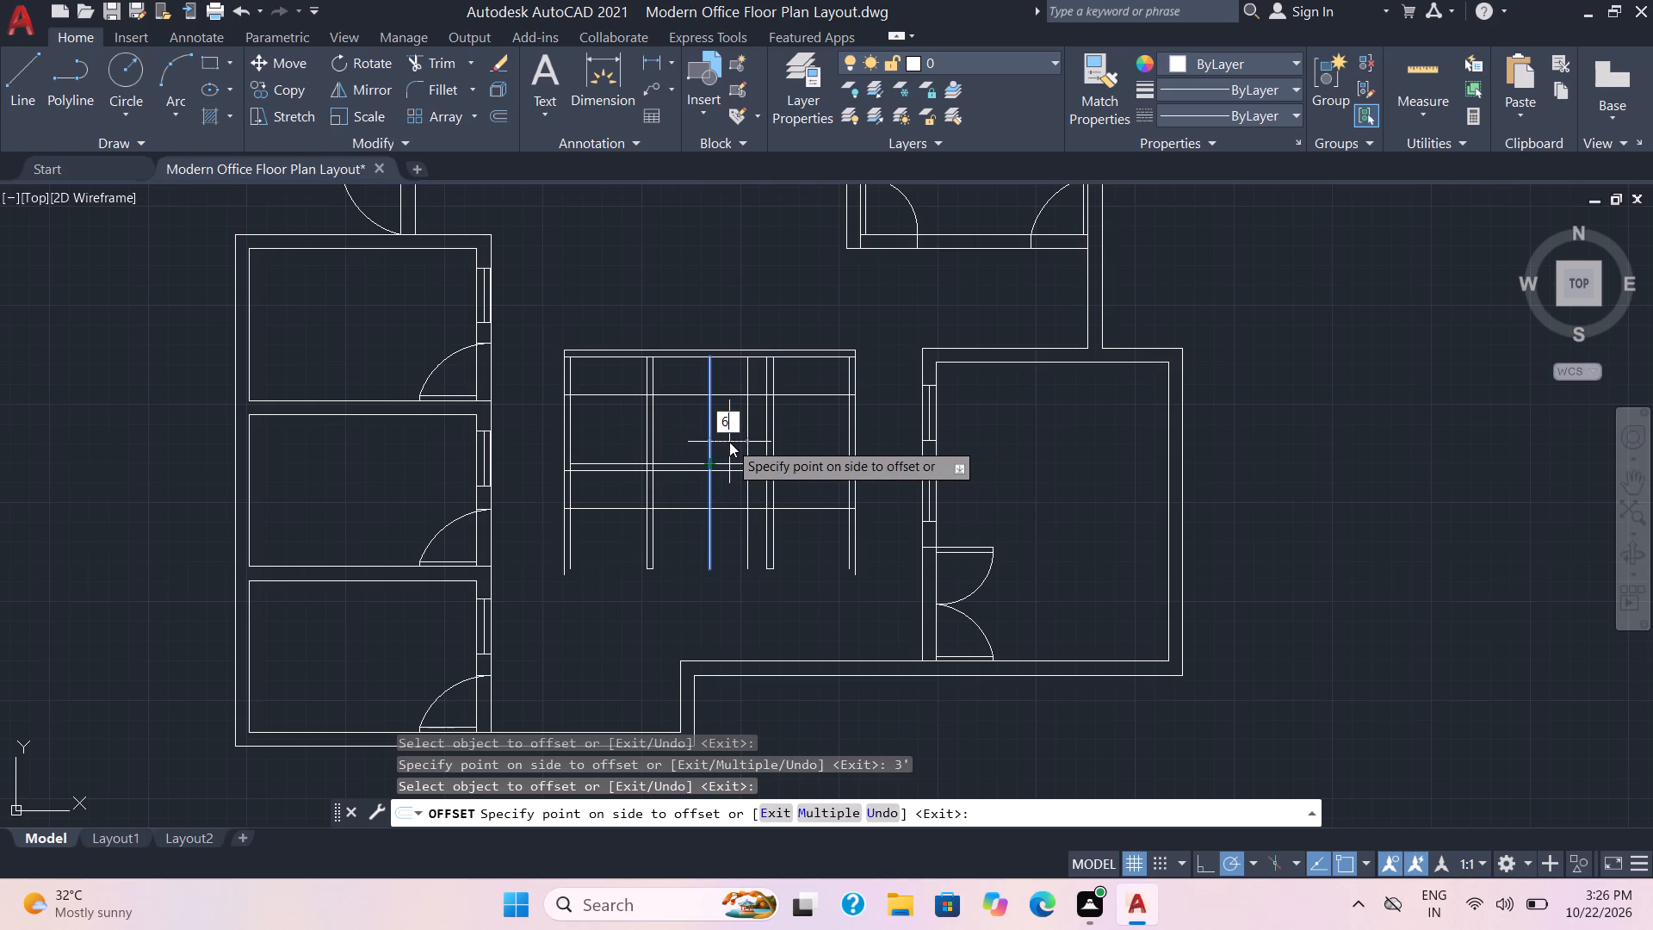
pyautogui.press('Return')
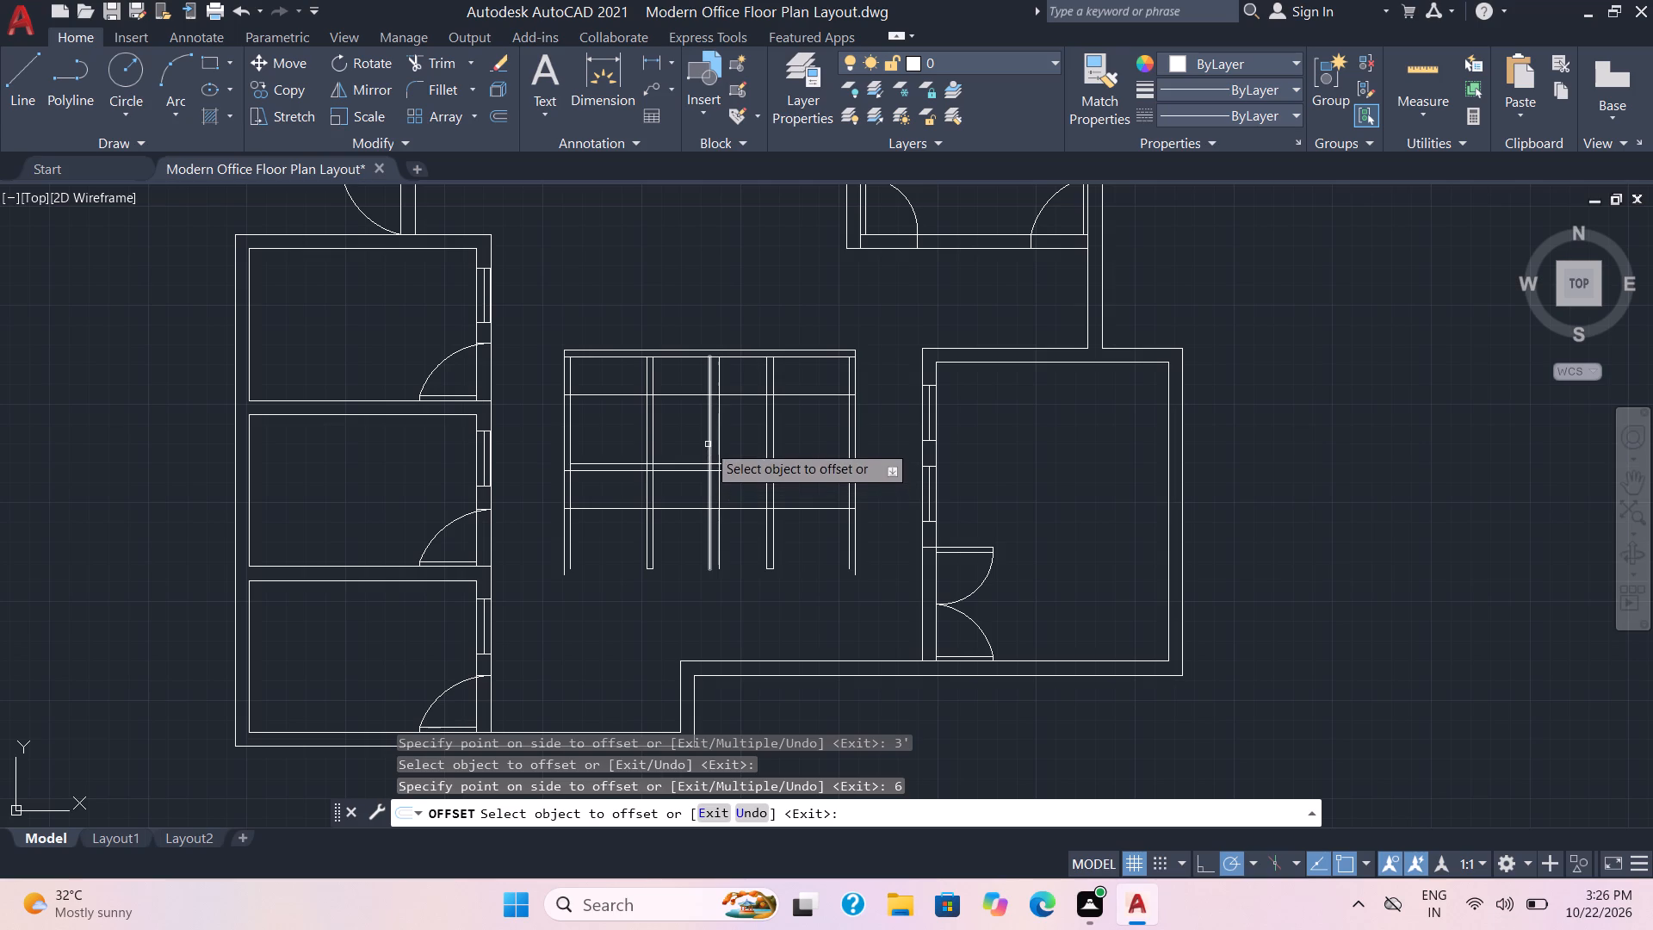
pyautogui.click(708, 444)
pyautogui.press('6')
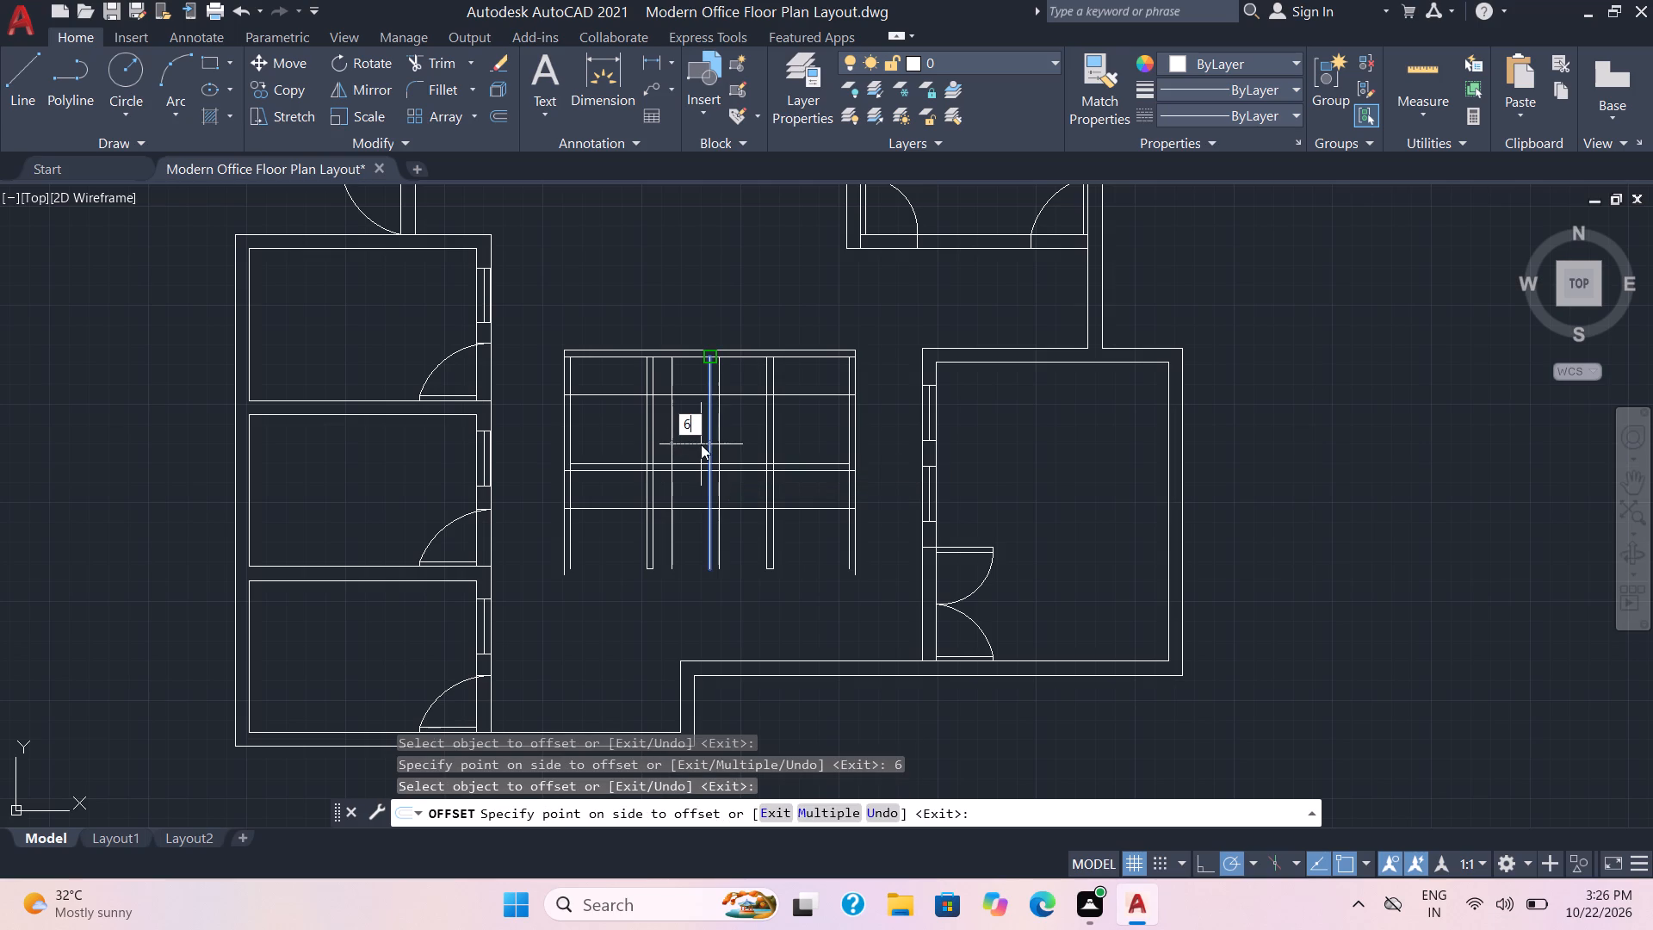
pyautogui.press('Return')
pyautogui.press('Escape')
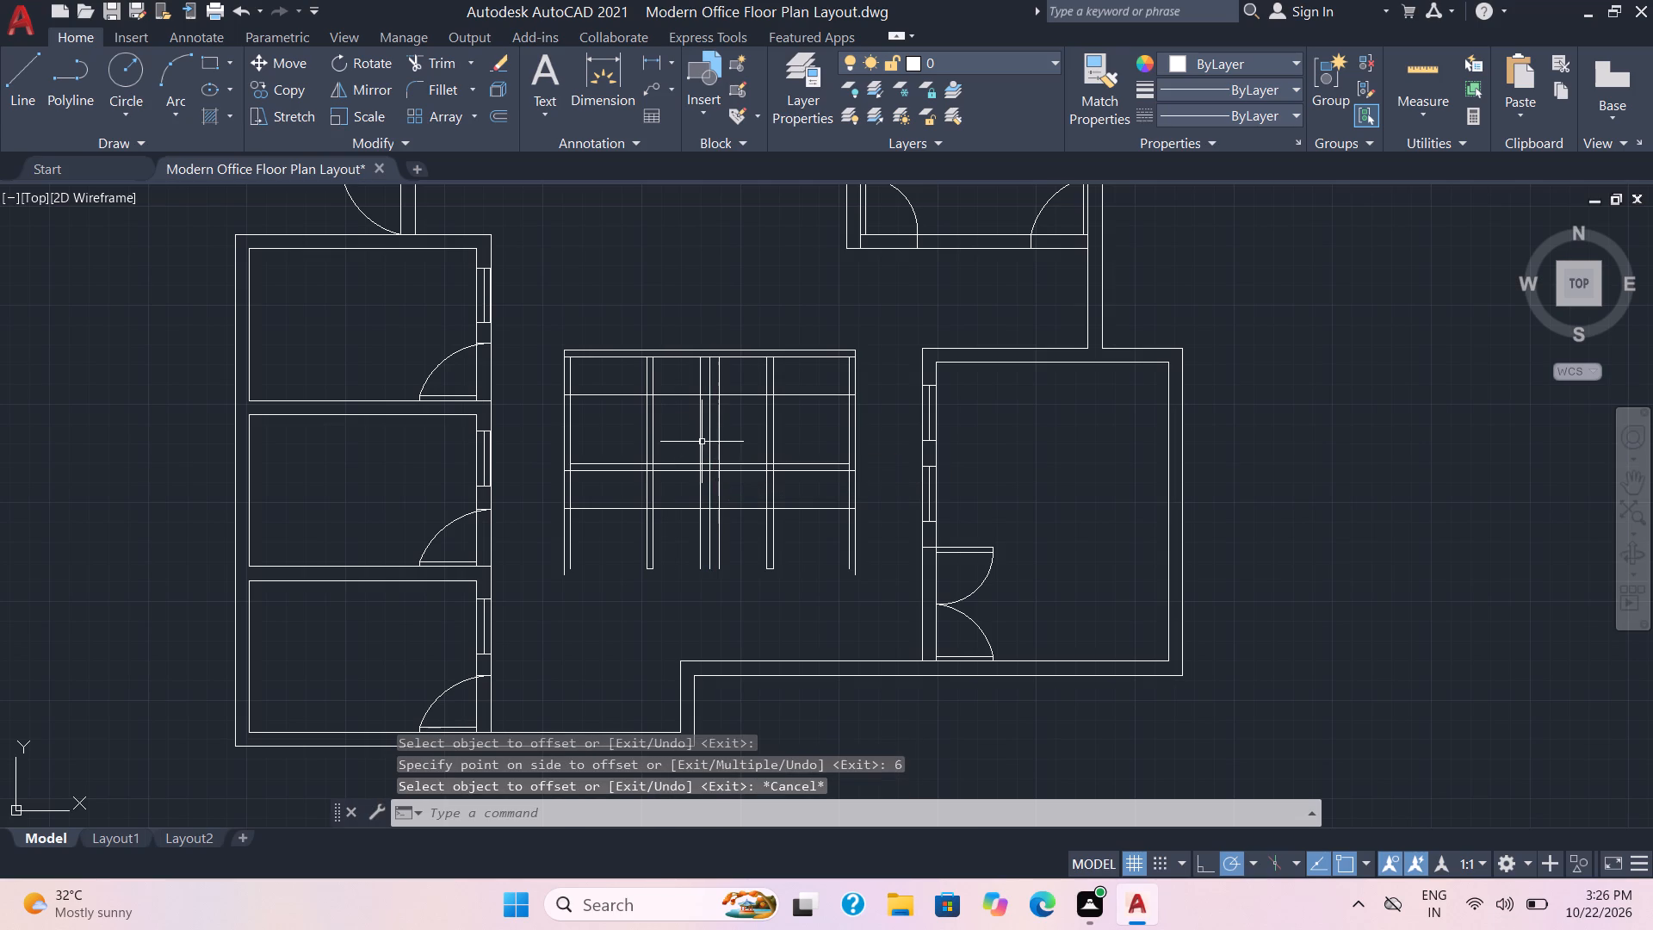
# Delete the centre line between the two 6" offset lines in the middle bay.
pyautogui.write('tr')
pyautogui.press('Return')
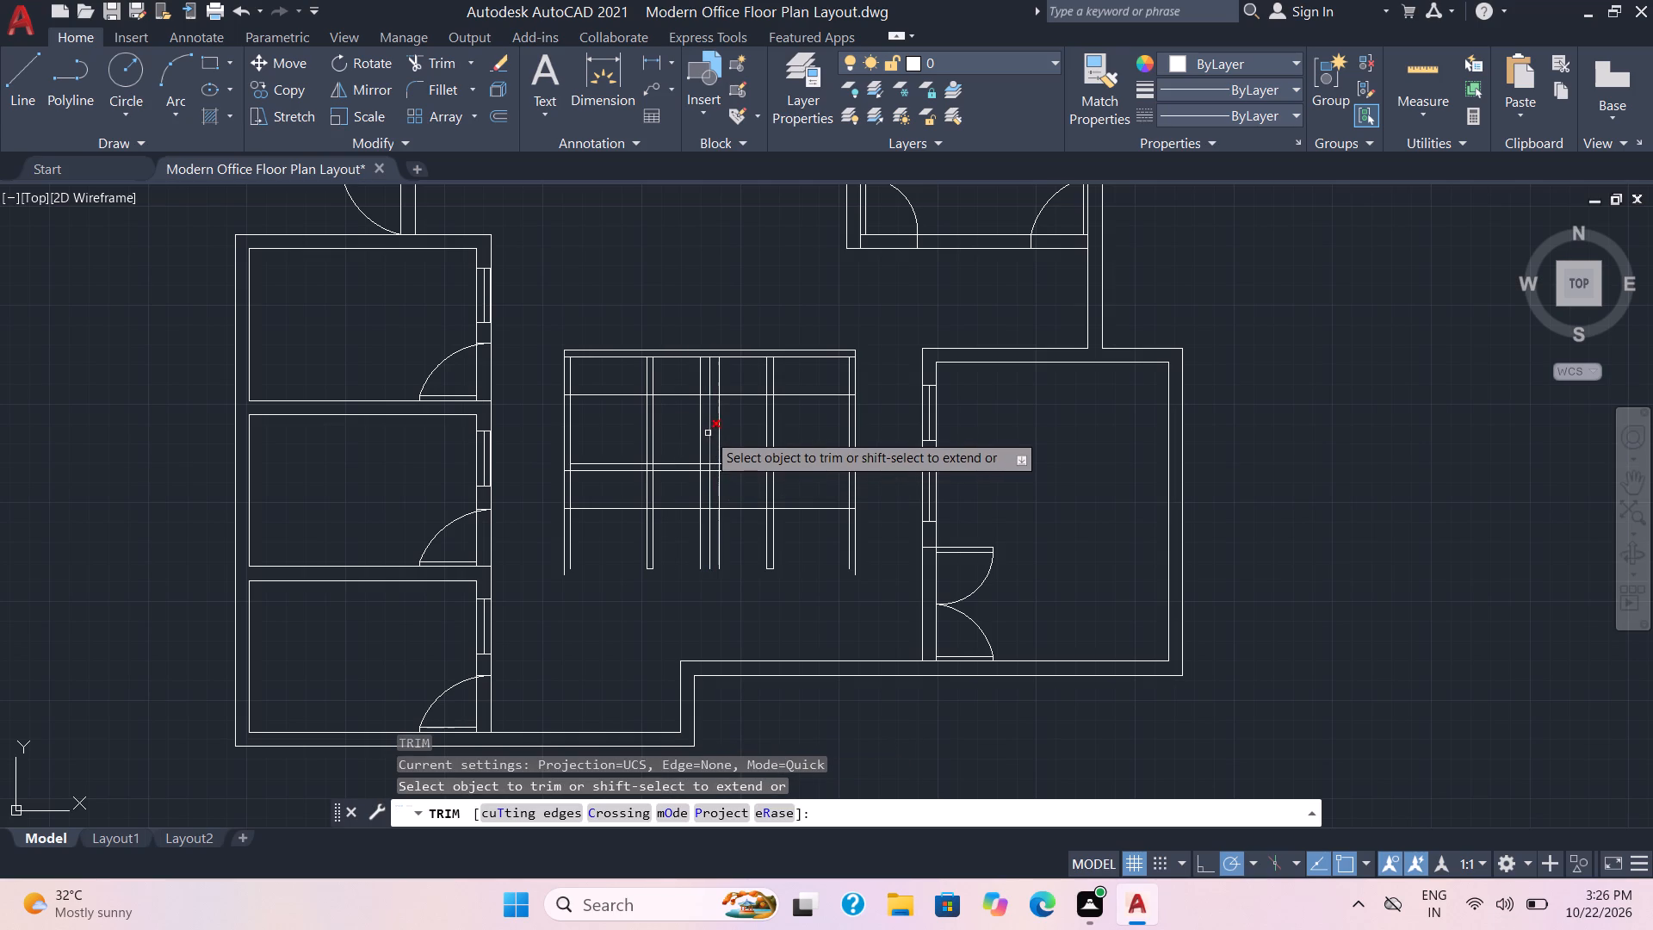
pyautogui.press('Escape')
pyautogui.click(707, 435)
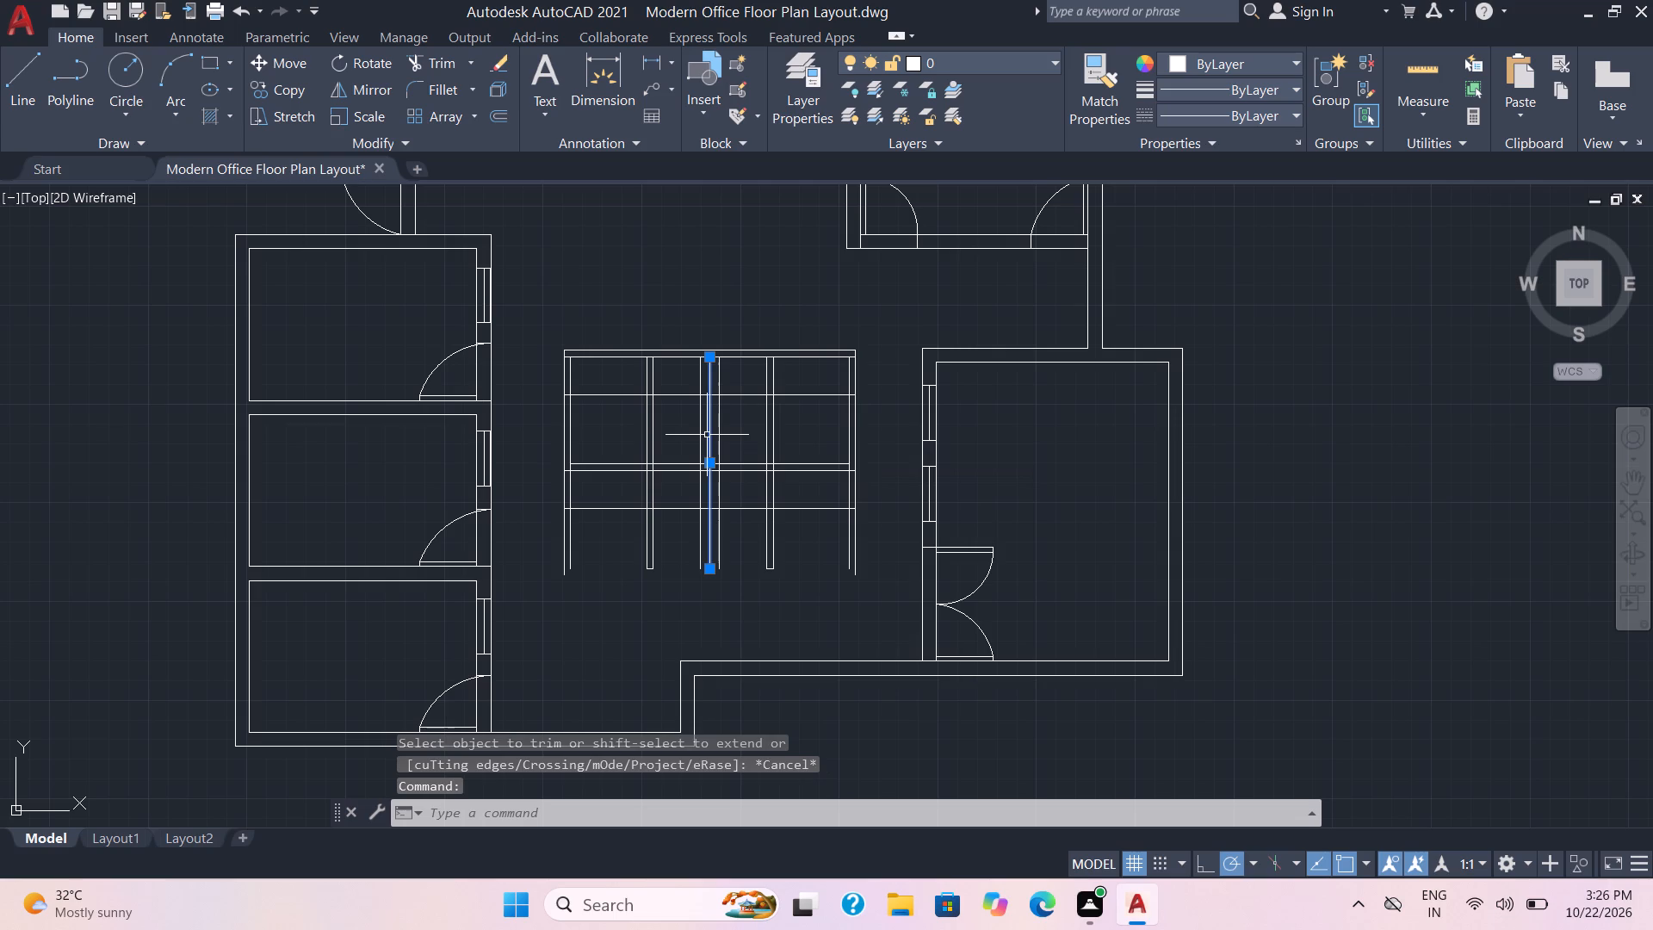
pyautogui.press('Delete')
# Trim the upper middle bay's leftover centre line, its 2' line, and the paired 6" offset lines between the 2' line and cross partition.
pyautogui.write('tr')
pyautogui.press('Return')
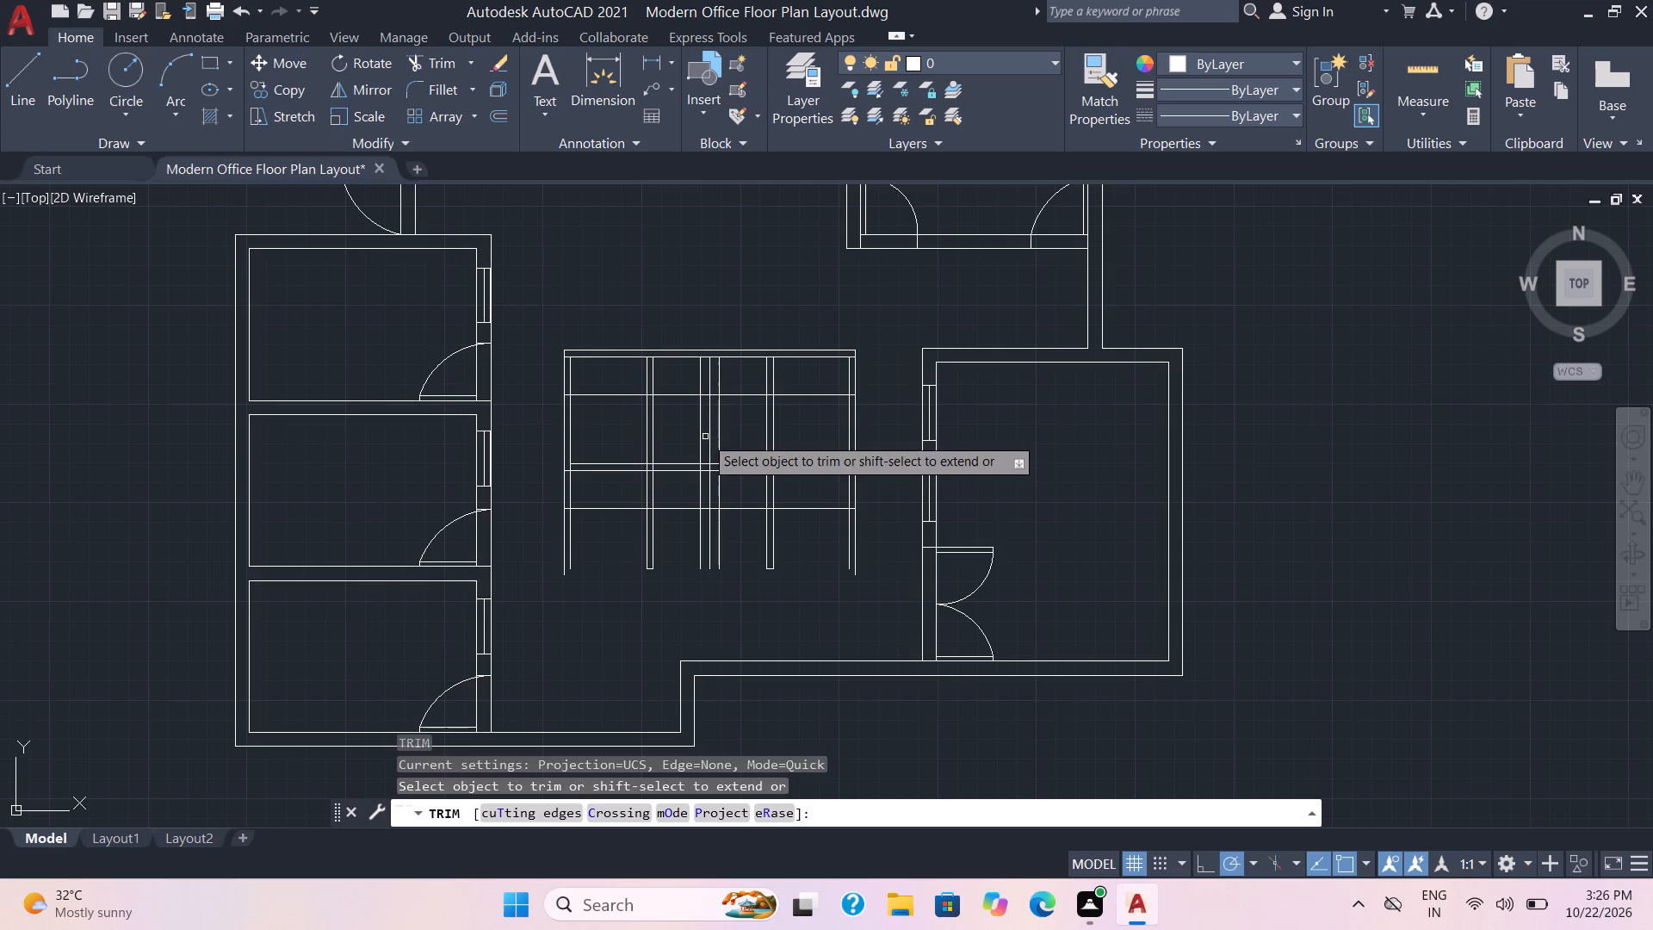
pyautogui.click(709, 432)
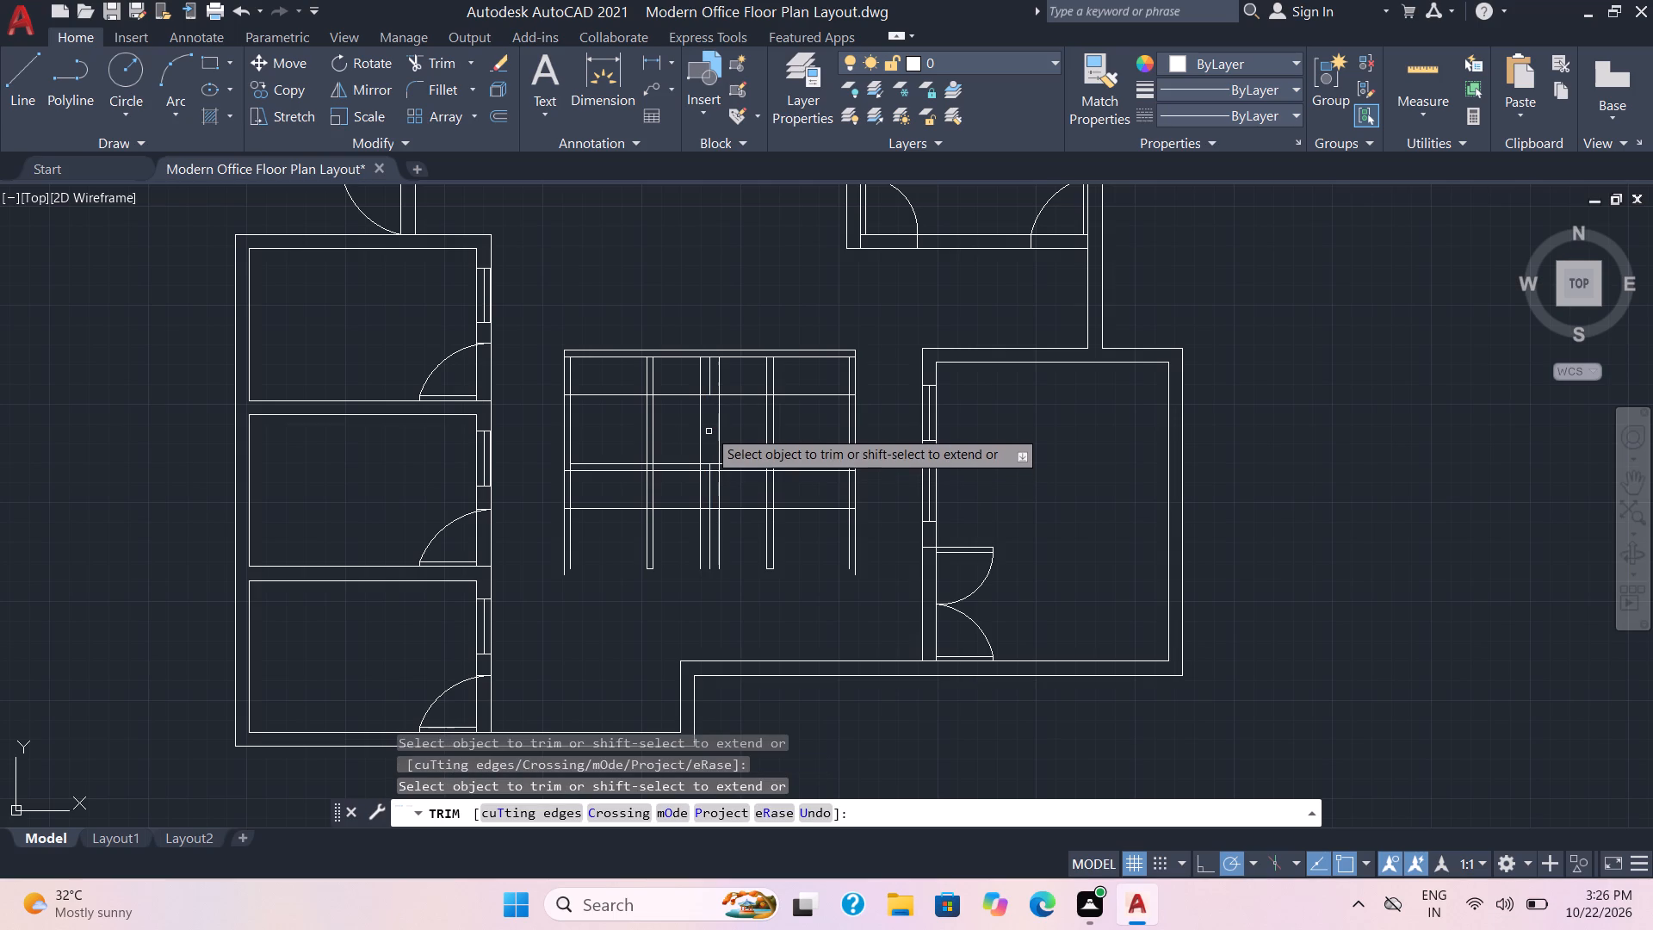
pyautogui.click(707, 386)
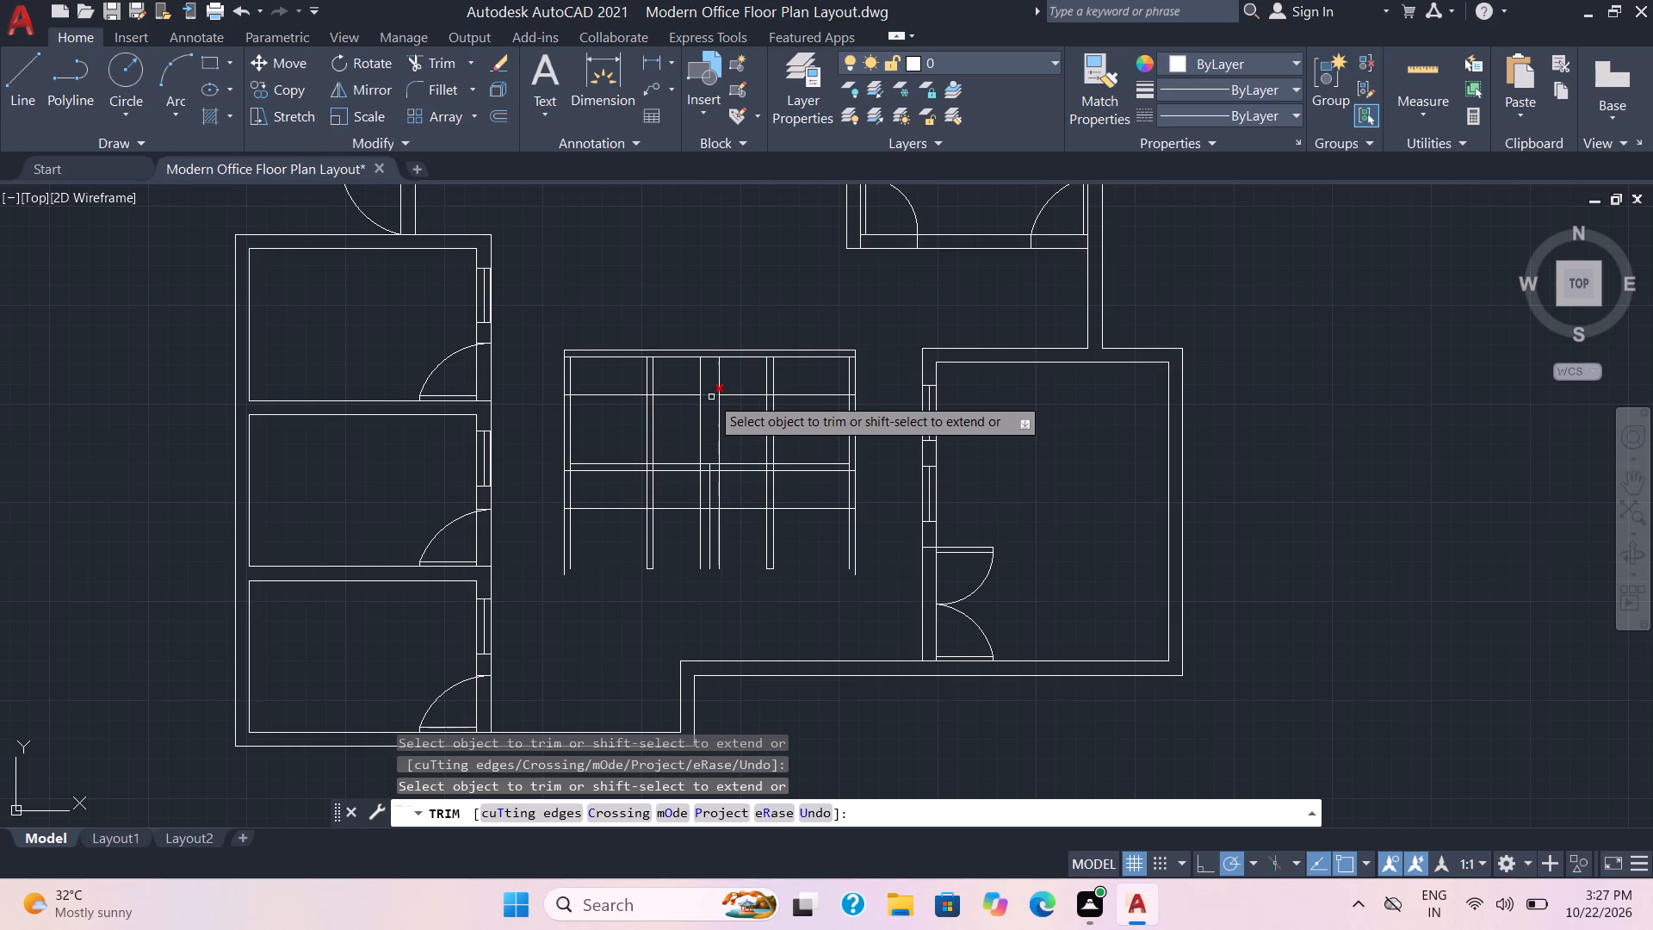
pyautogui.click(711, 397)
pyautogui.click(689, 420)
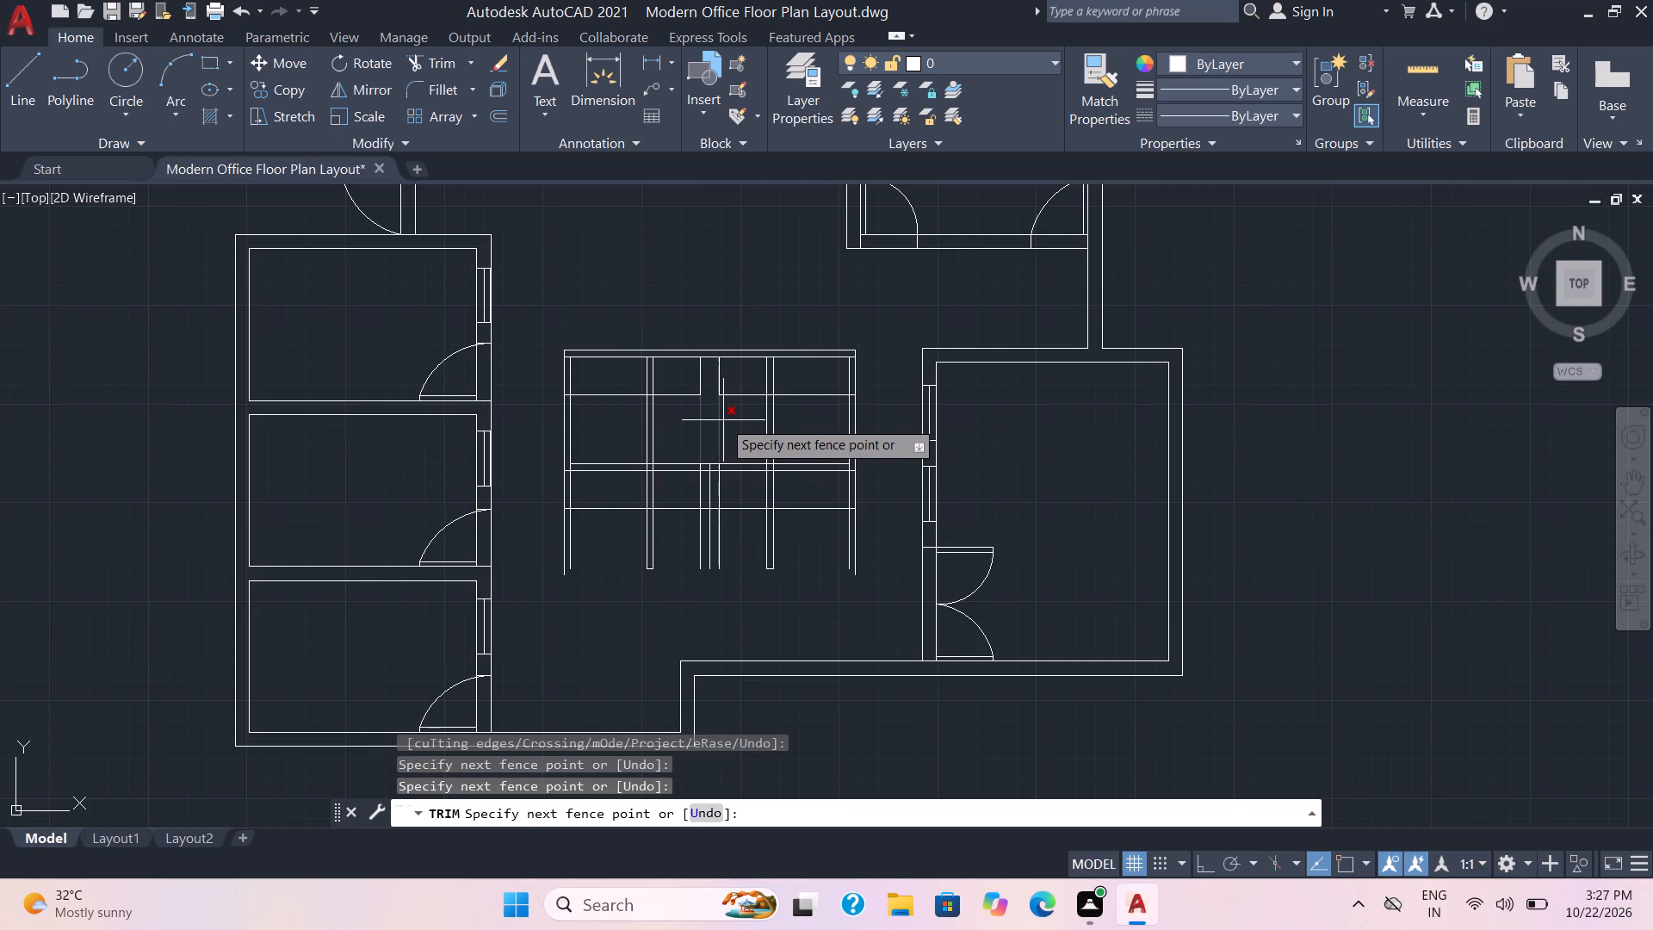
pyautogui.click(725, 420)
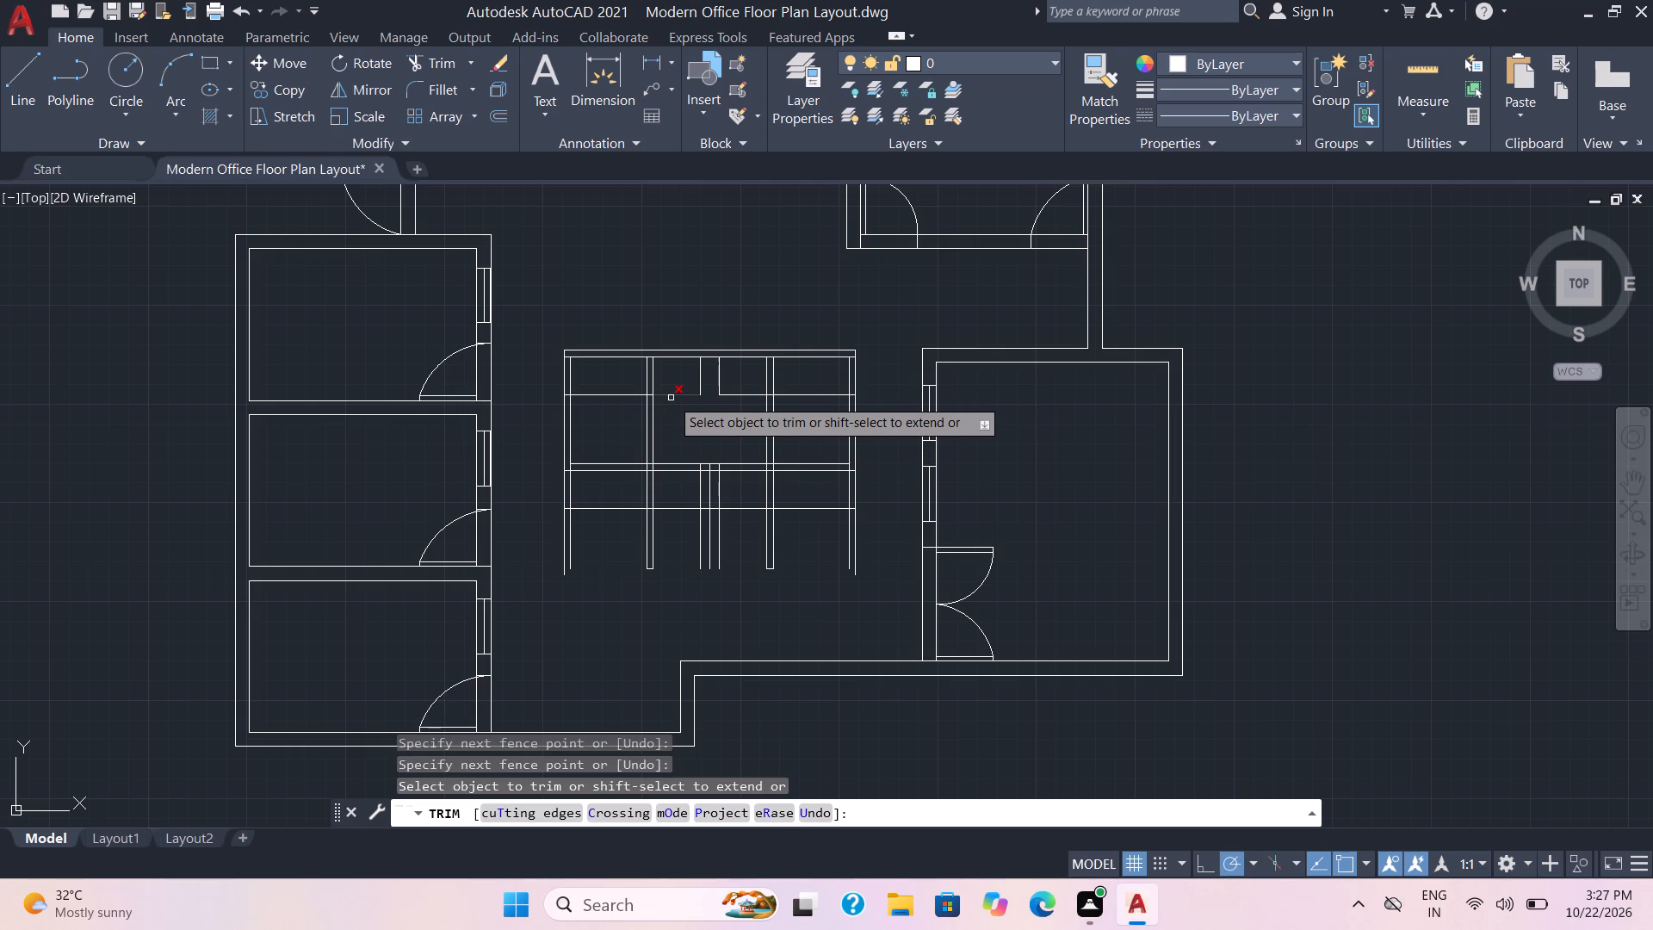
pyautogui.click(671, 398)
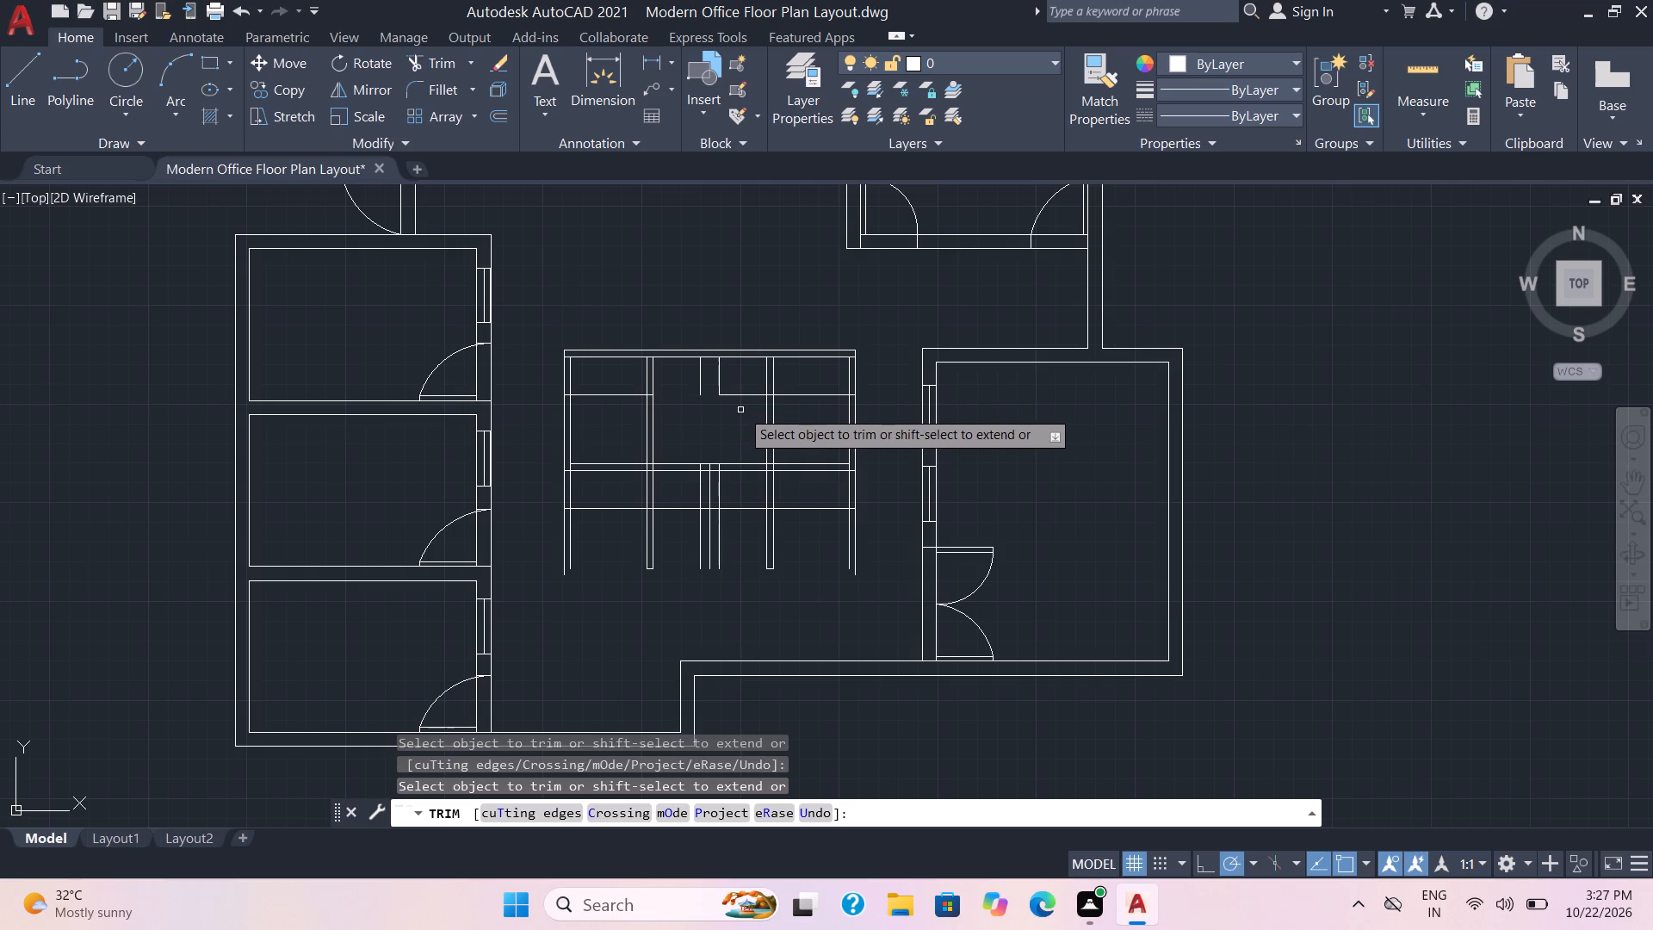
pyautogui.click(749, 396)
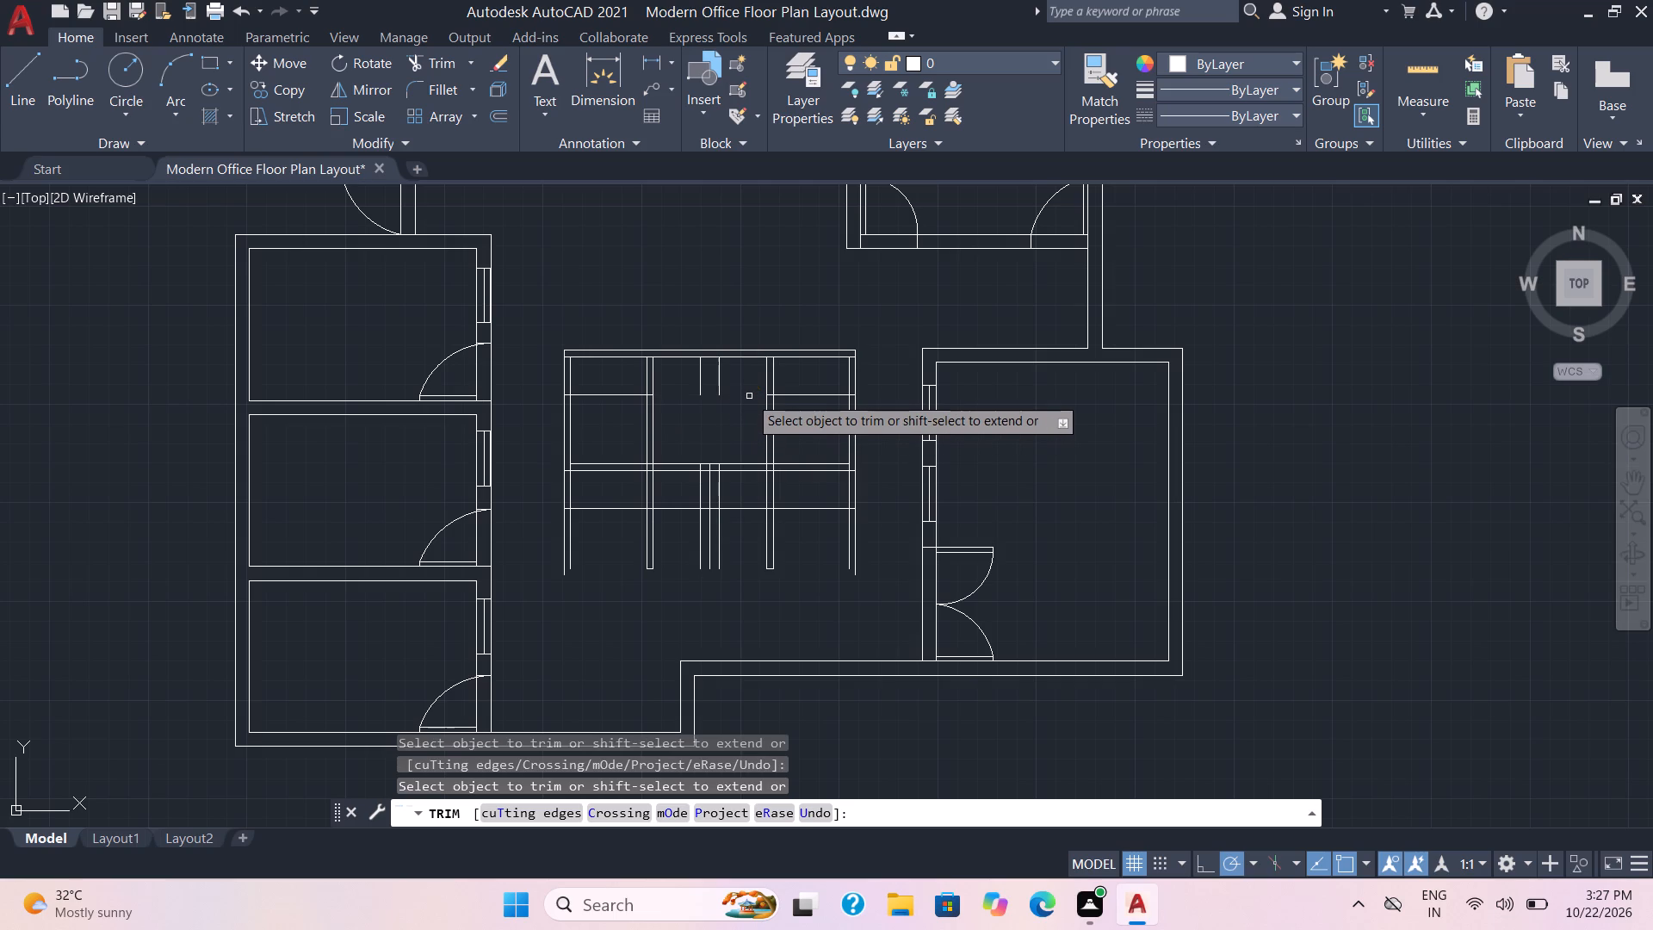
# Trim the 2' lines out of the east bay's two rows and cut the east partition's lines beyond 2' in each row.
pyautogui.click(823, 412)
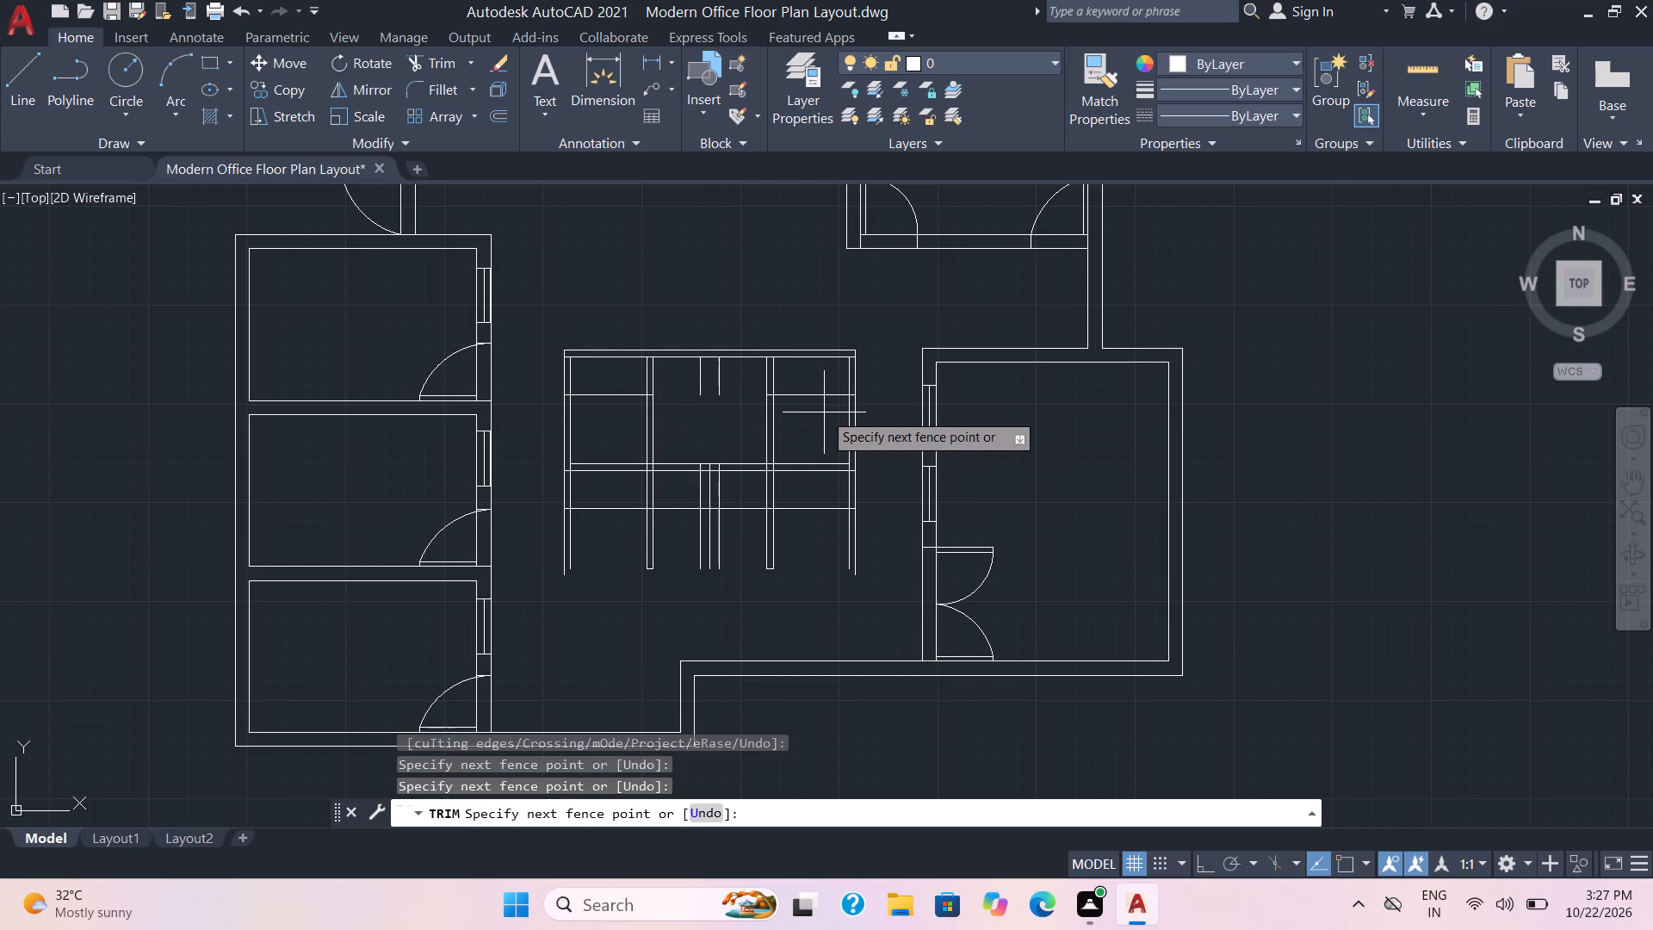
pyautogui.click(820, 386)
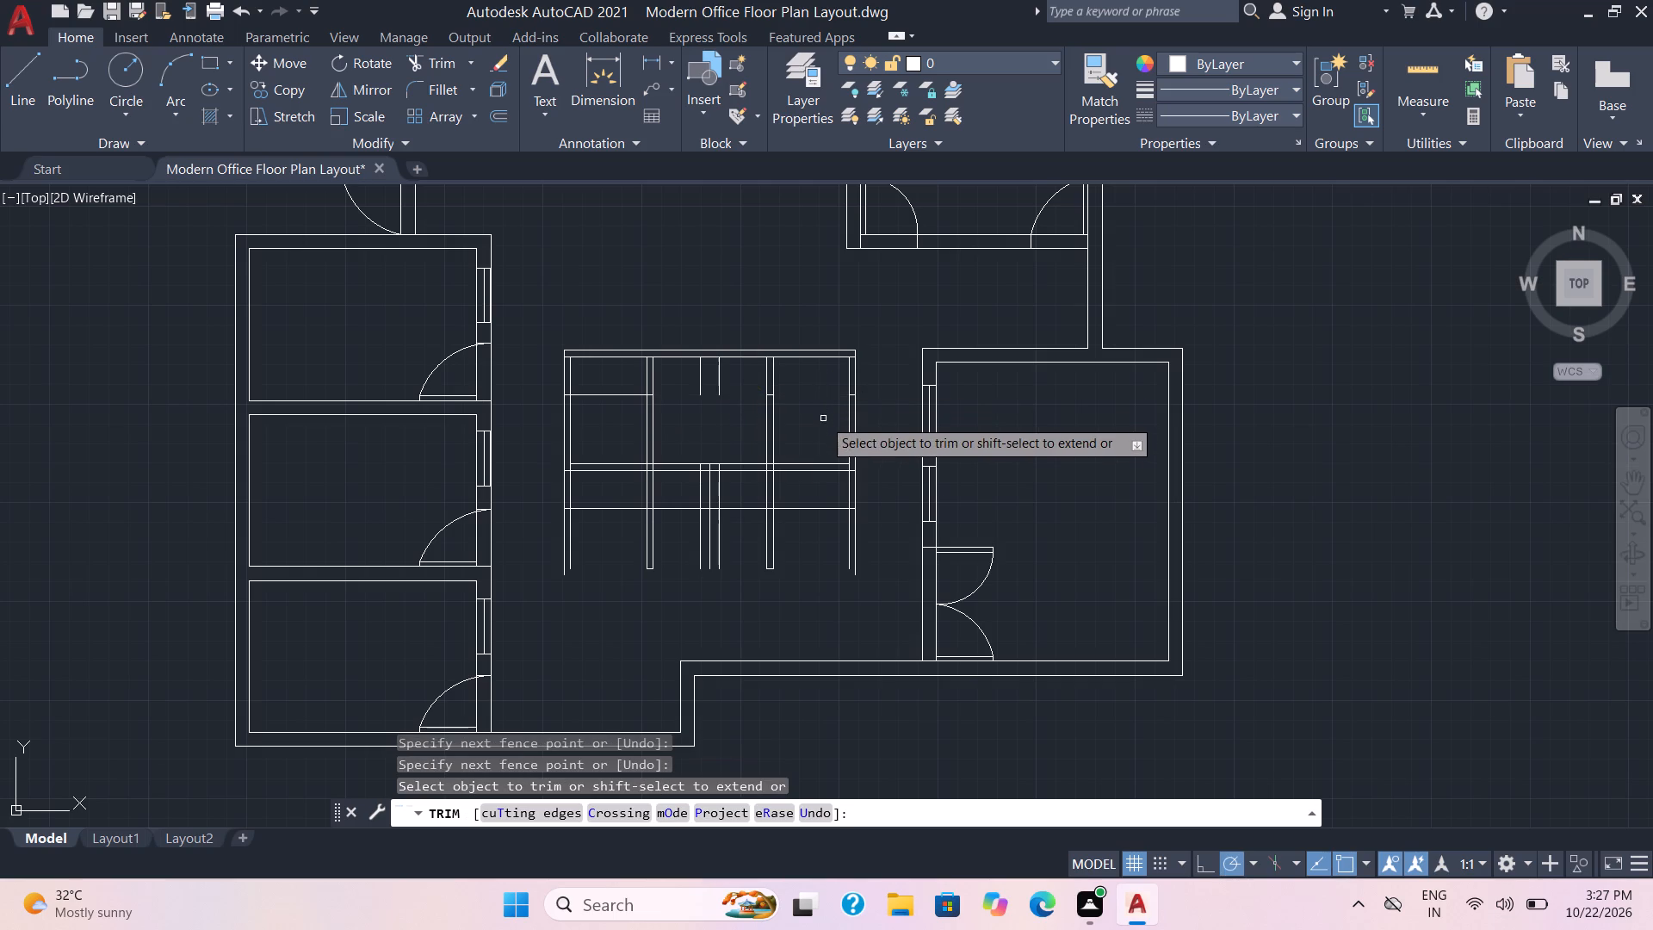
pyautogui.click(823, 418)
pyautogui.click(872, 416)
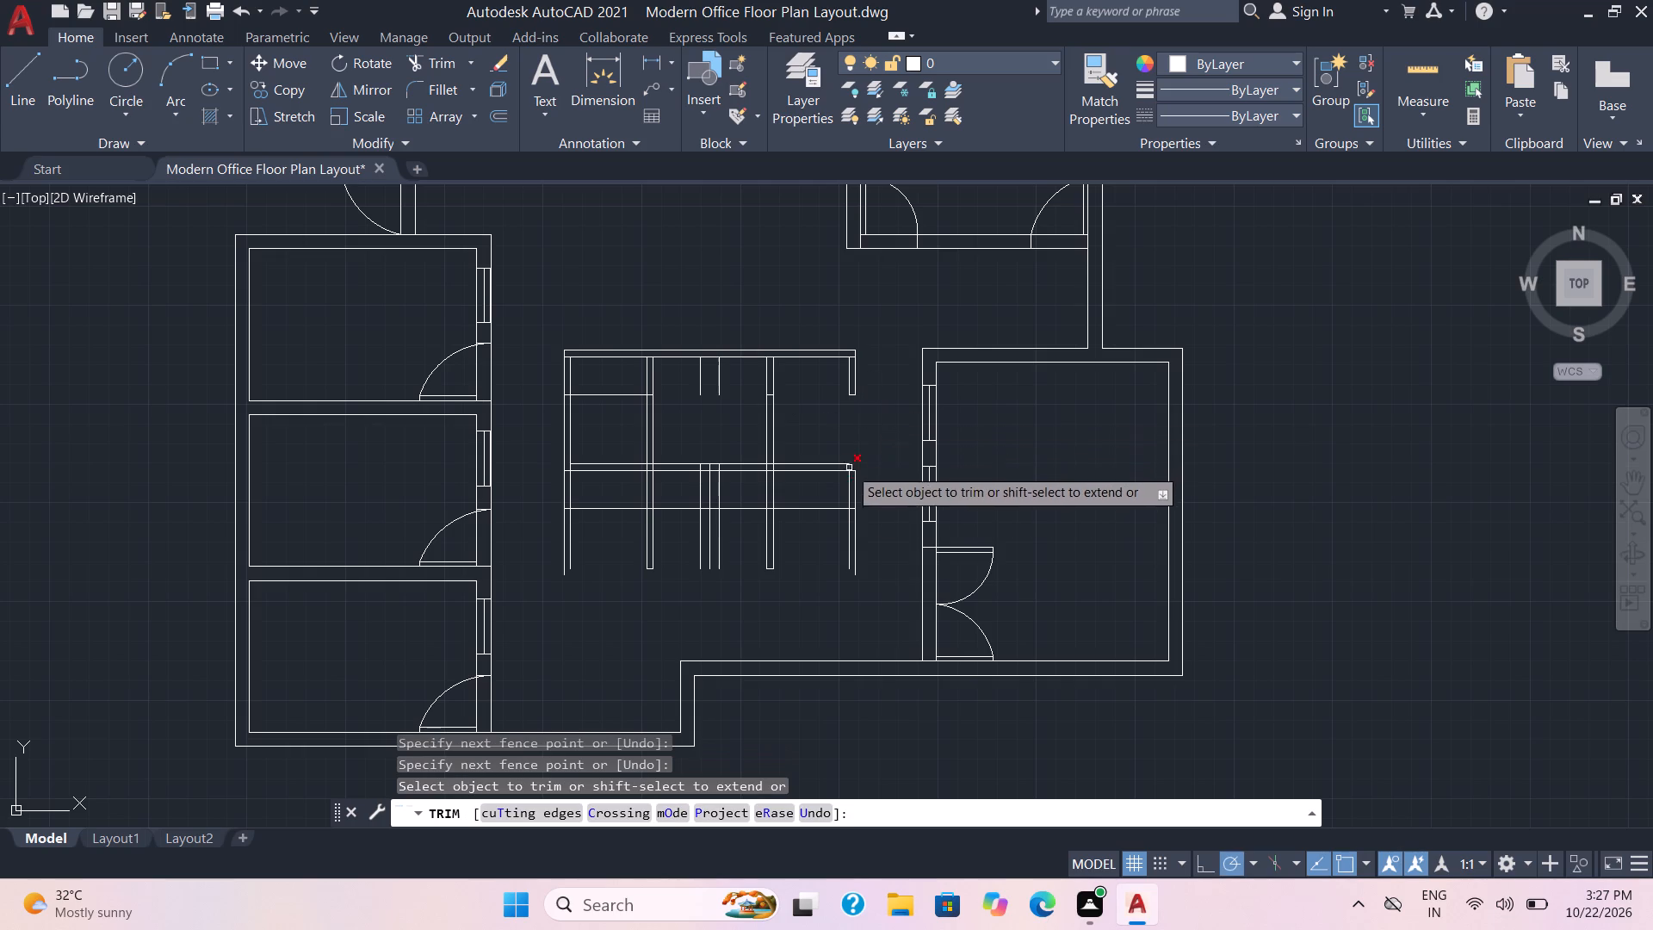
pyautogui.click(827, 540)
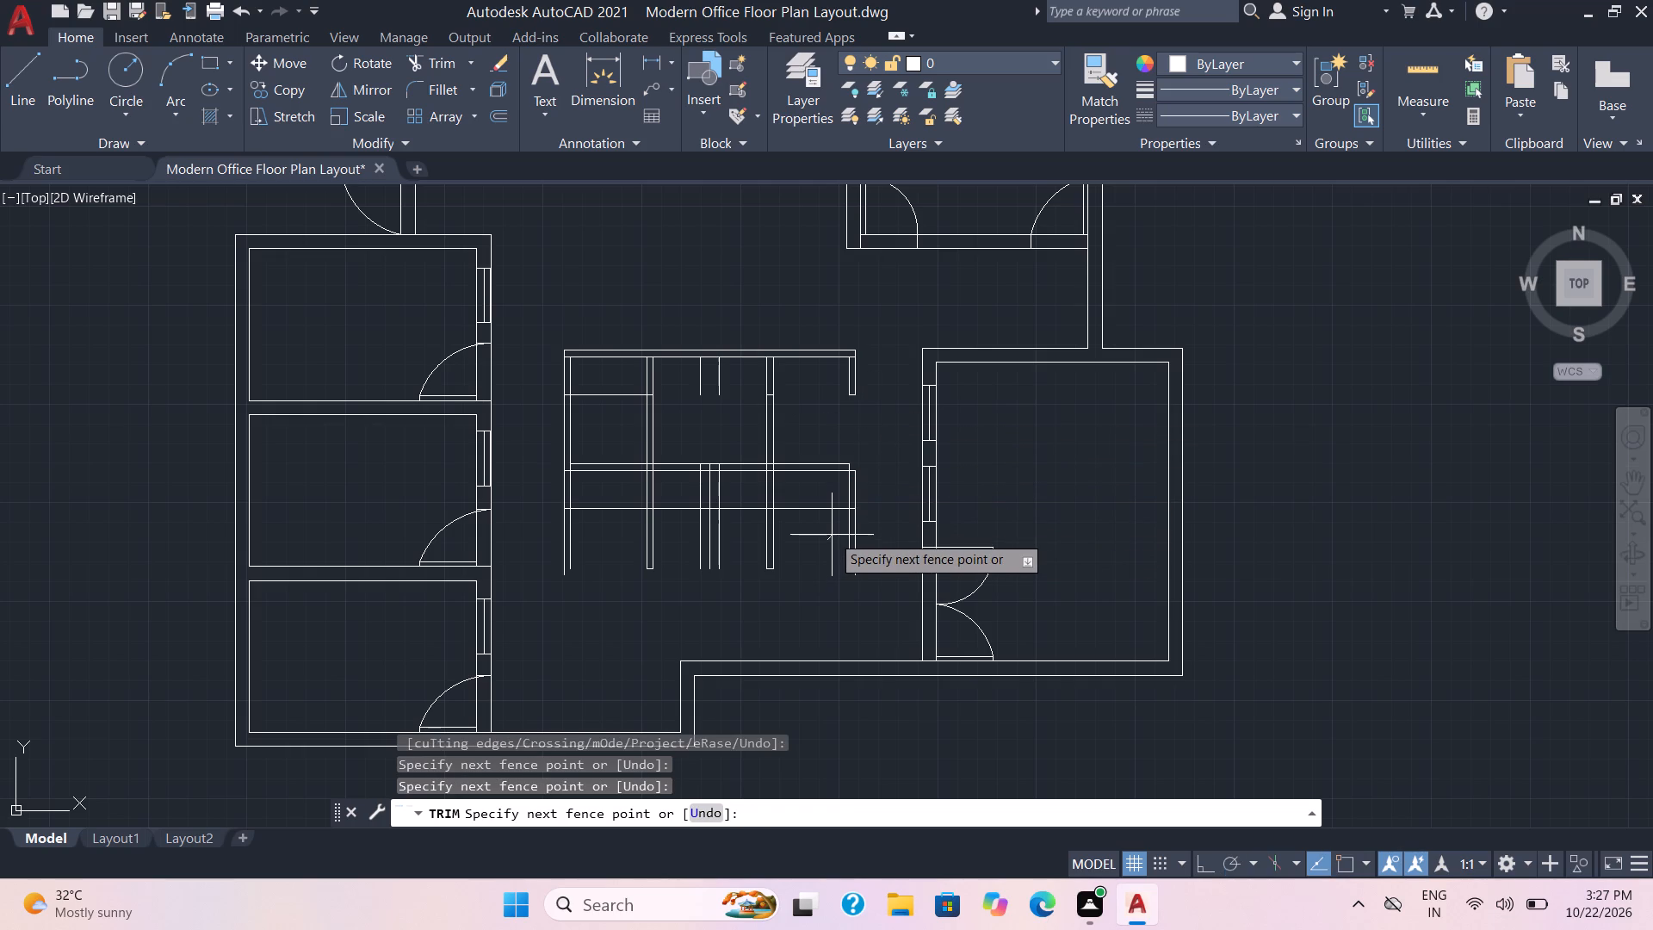
pyautogui.click(866, 535)
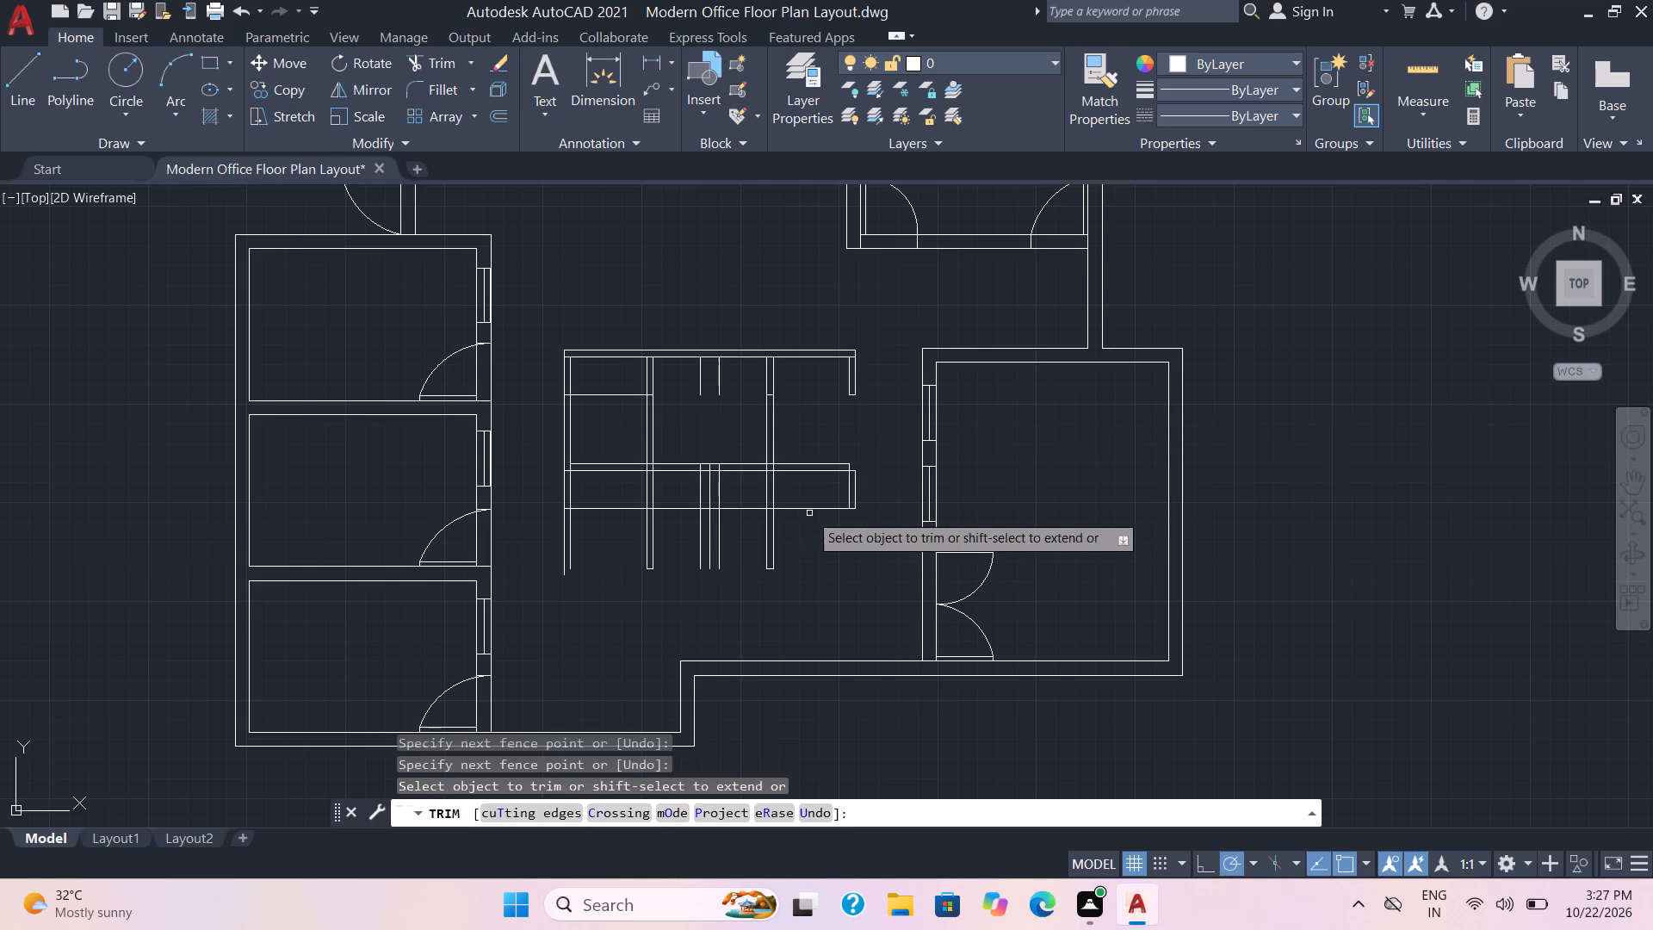
pyautogui.click(813, 511)
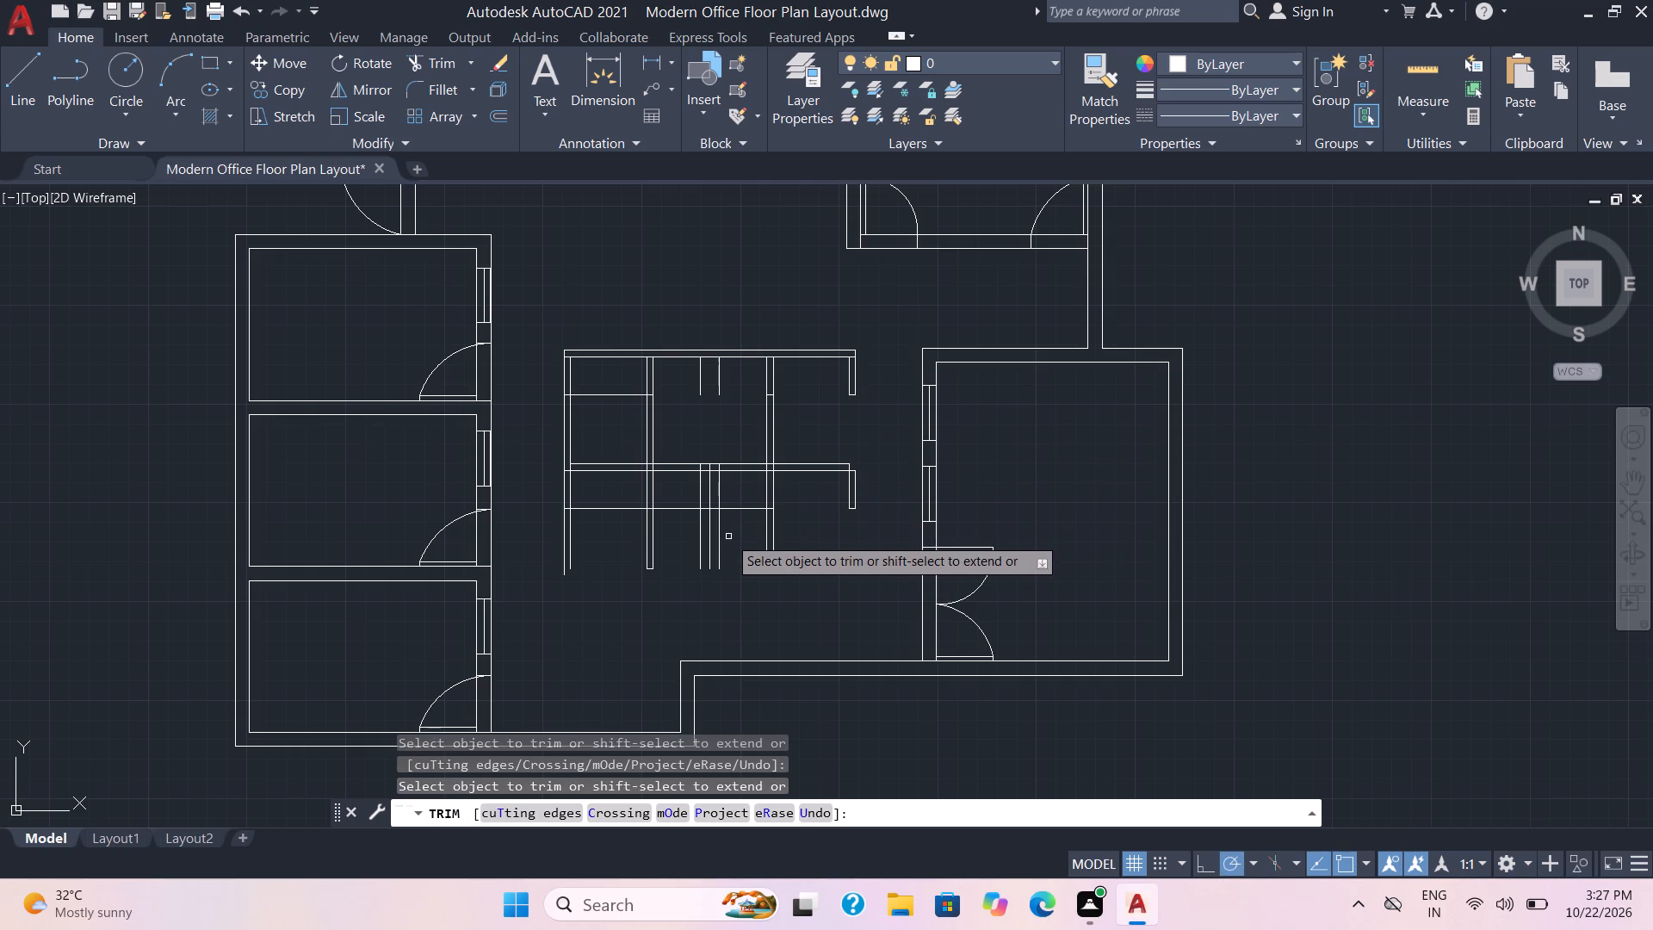
# In the lower row, trim the 6" offset lines and west partition beyond 2', and the 2' line segments across the middle and west bays.
pyautogui.click(678, 549)
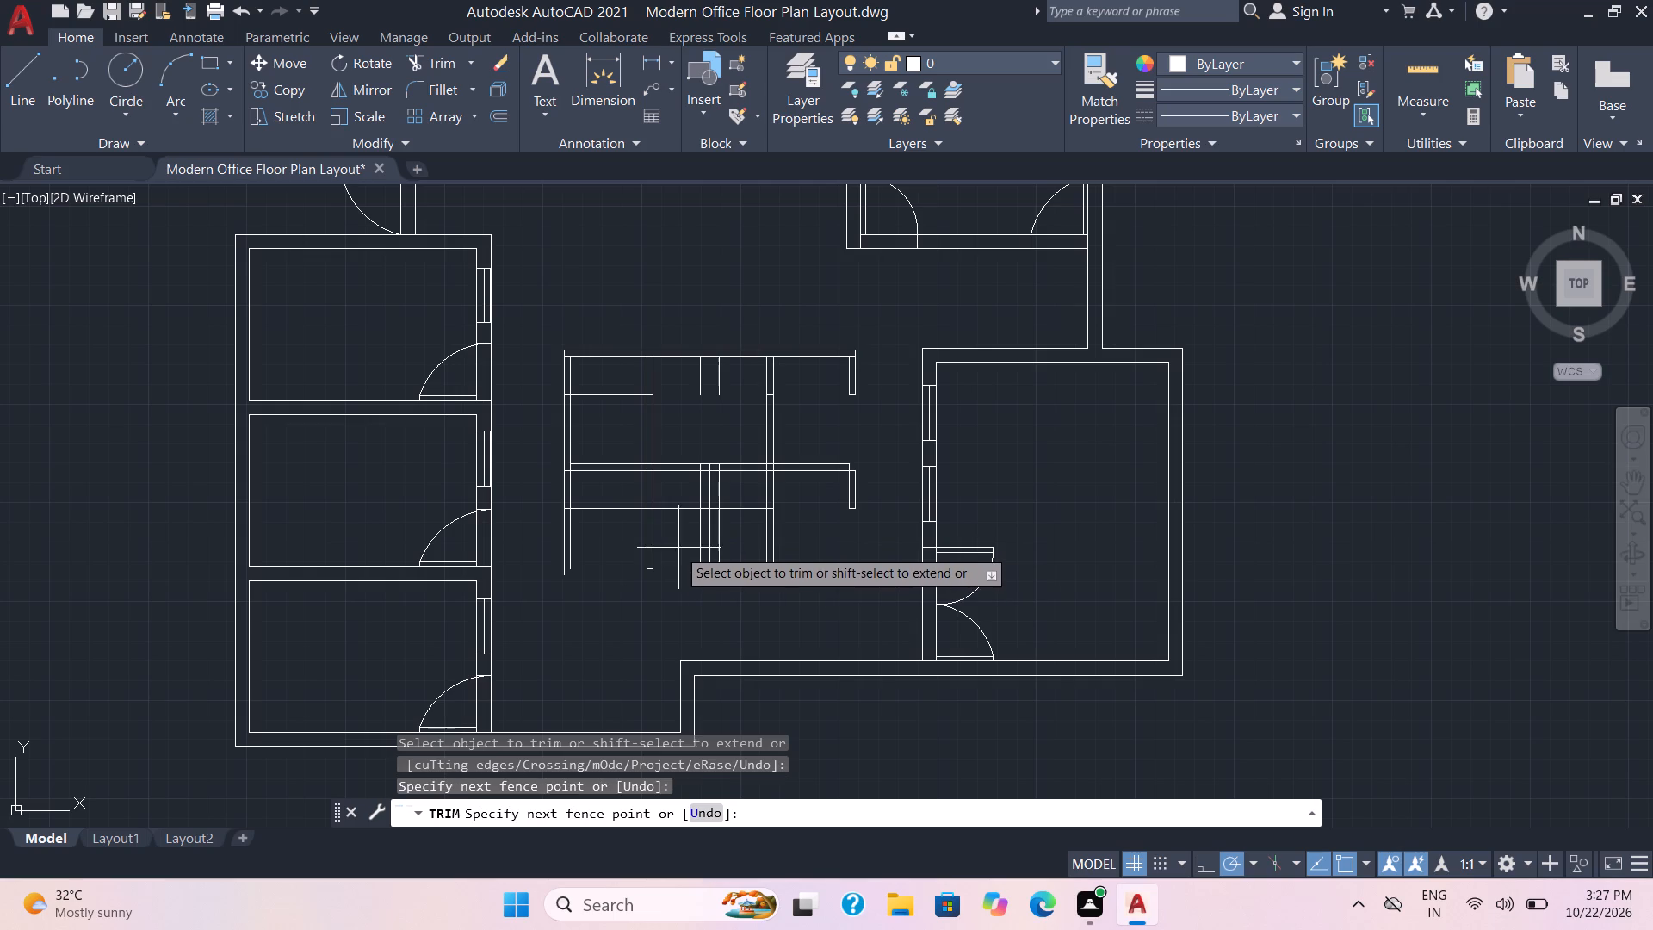
pyautogui.click(730, 530)
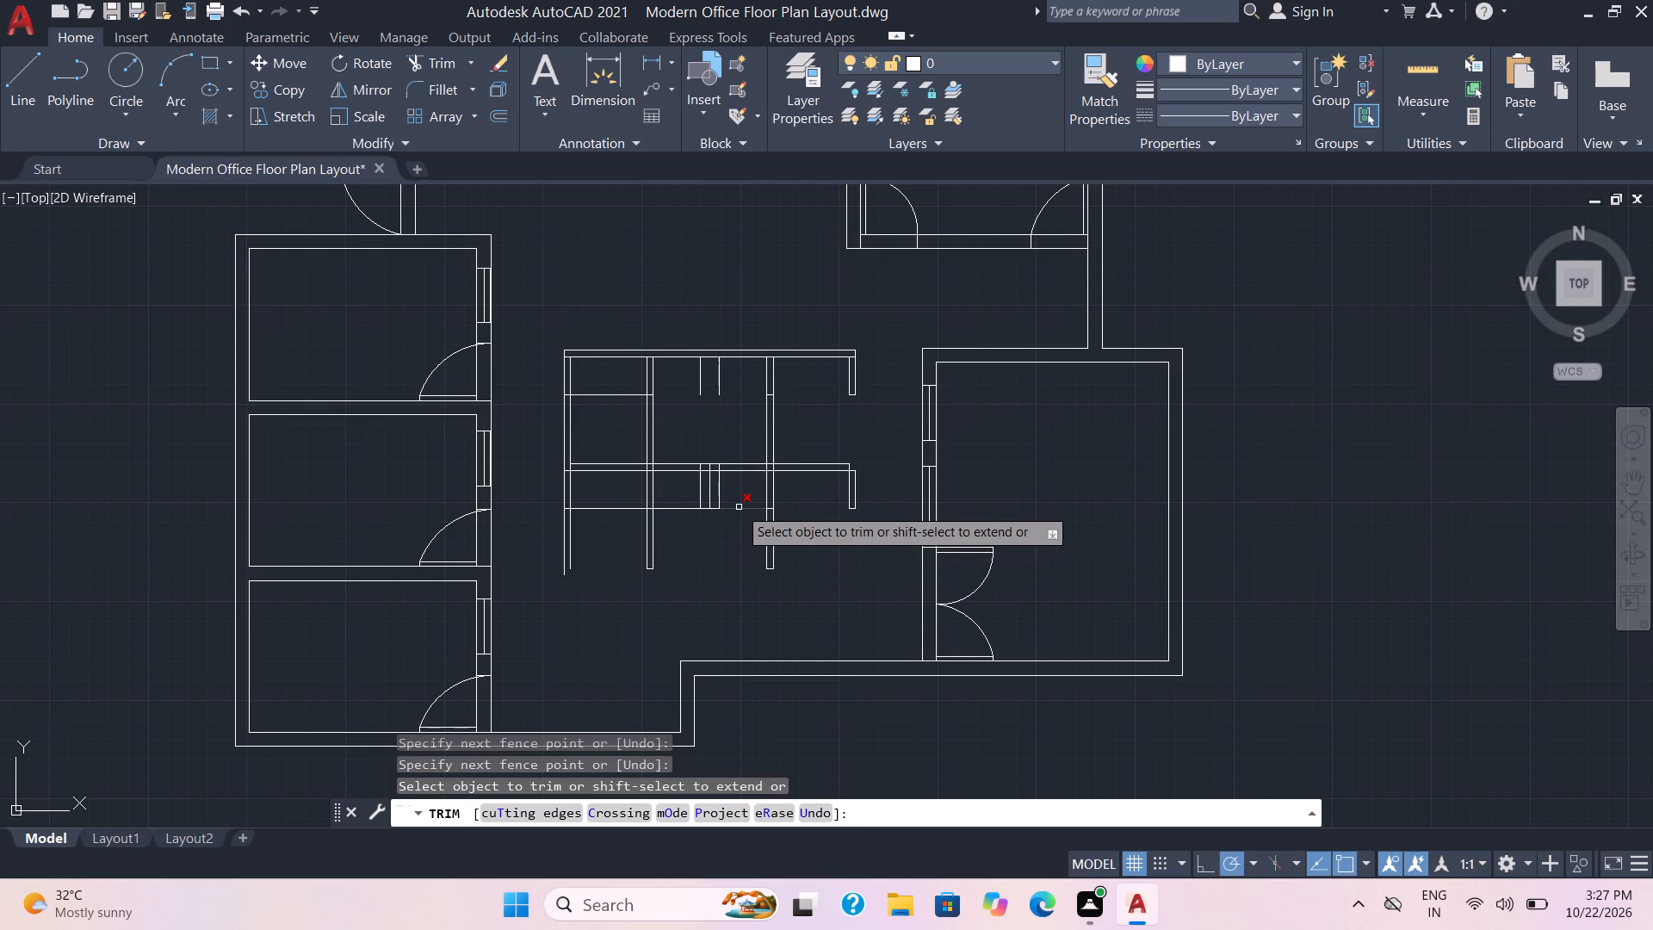
pyautogui.click(739, 507)
pyautogui.click(679, 509)
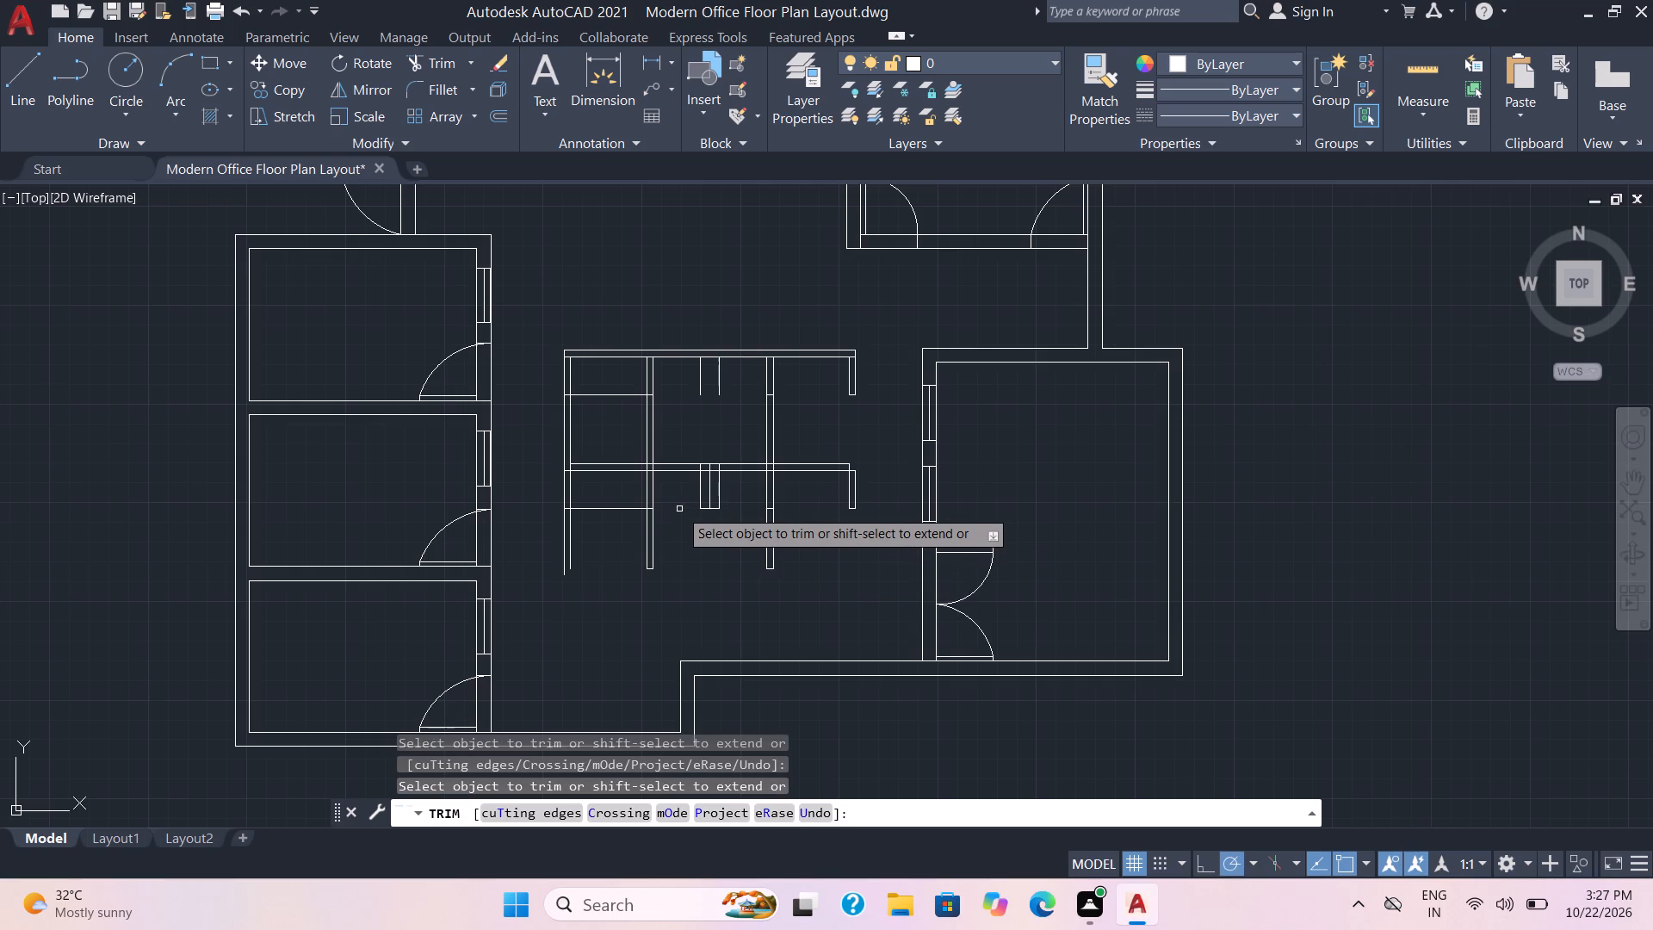
pyautogui.click(607, 542)
pyautogui.click(547, 536)
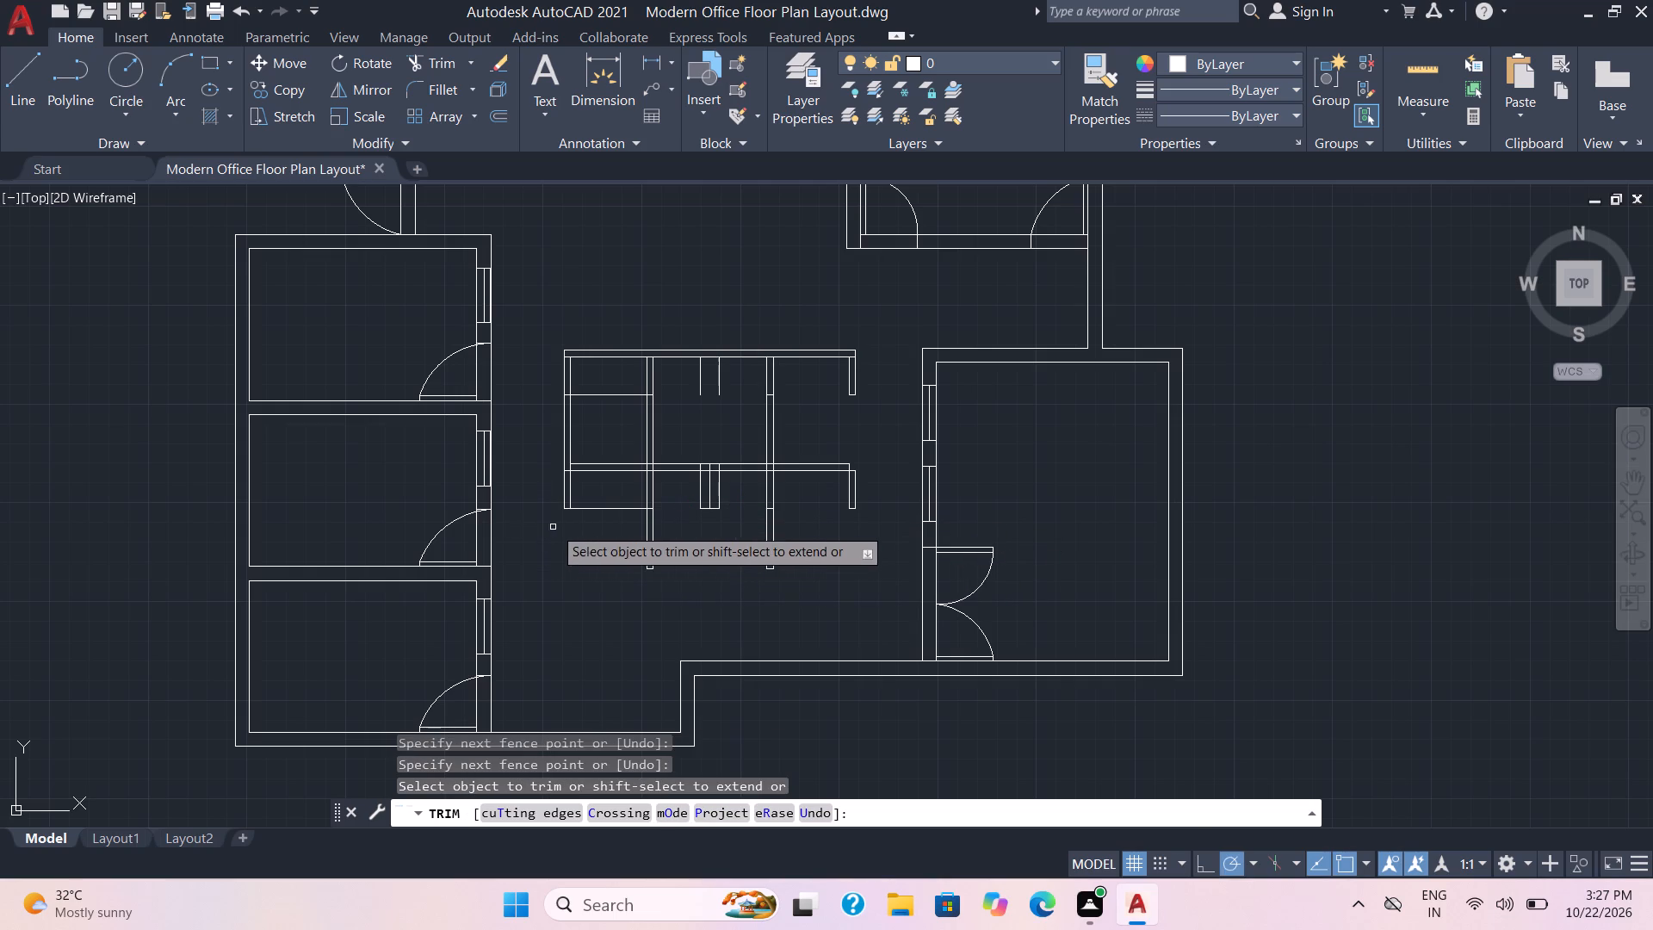
pyautogui.click(619, 509)
# Trim the leftover centre line and short 2' line piece between the paired 6" lines, including the piece inside the cross partition.
pyautogui.click(709, 493)
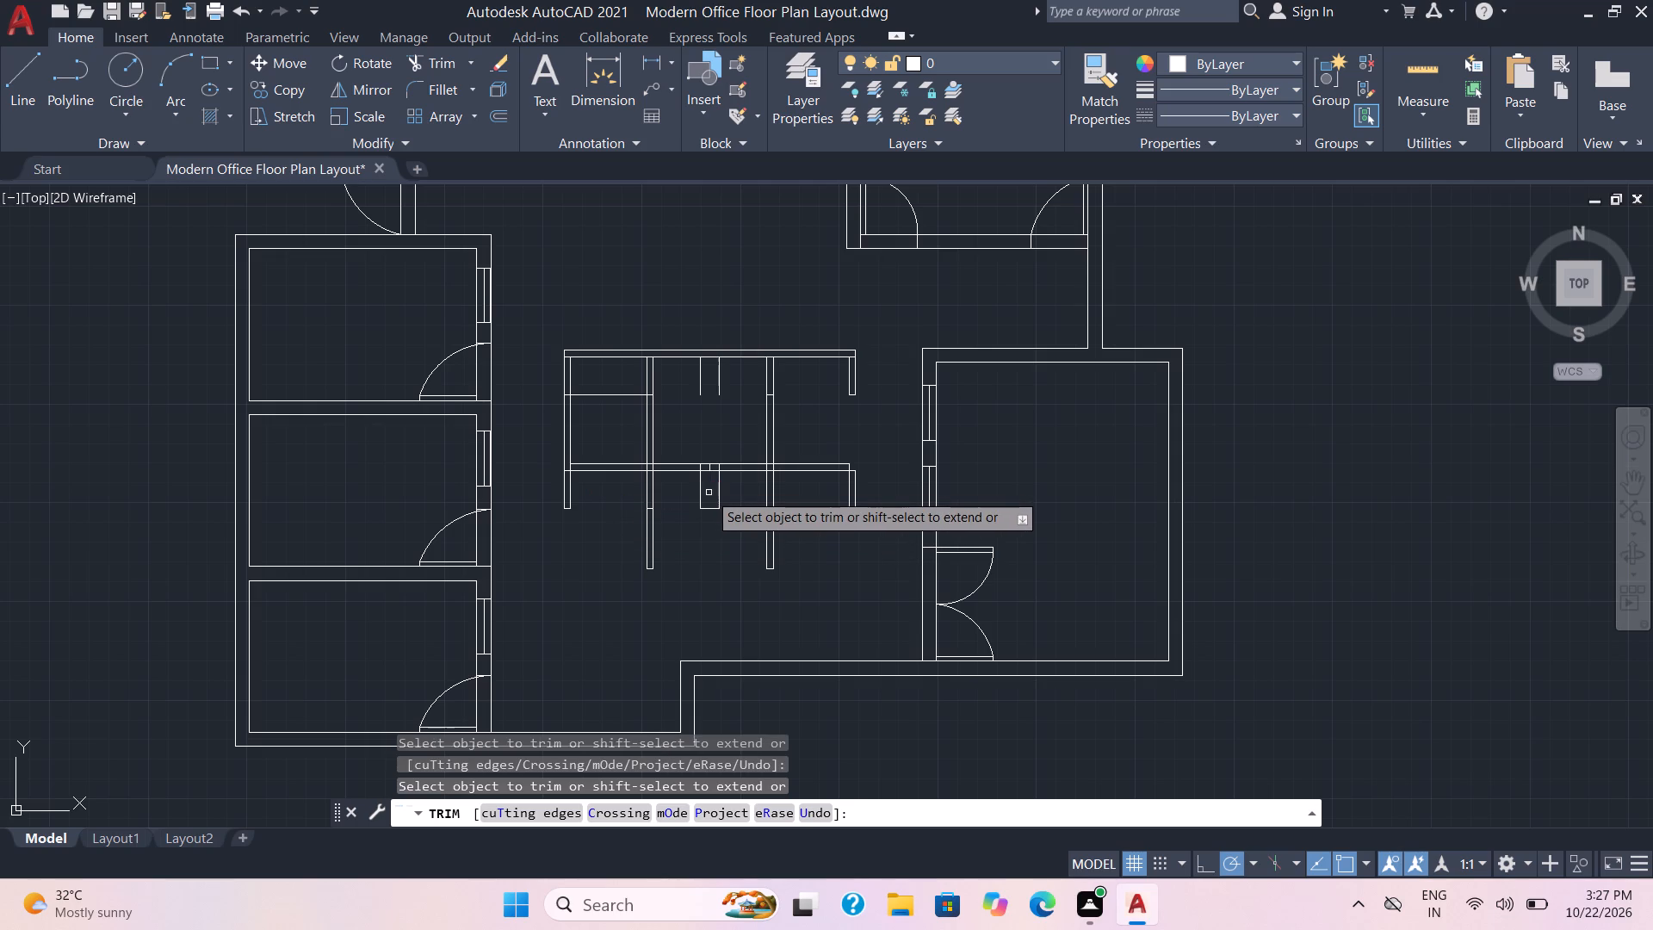
pyautogui.click(709, 510)
pyautogui.scroll(2, 712, 501)
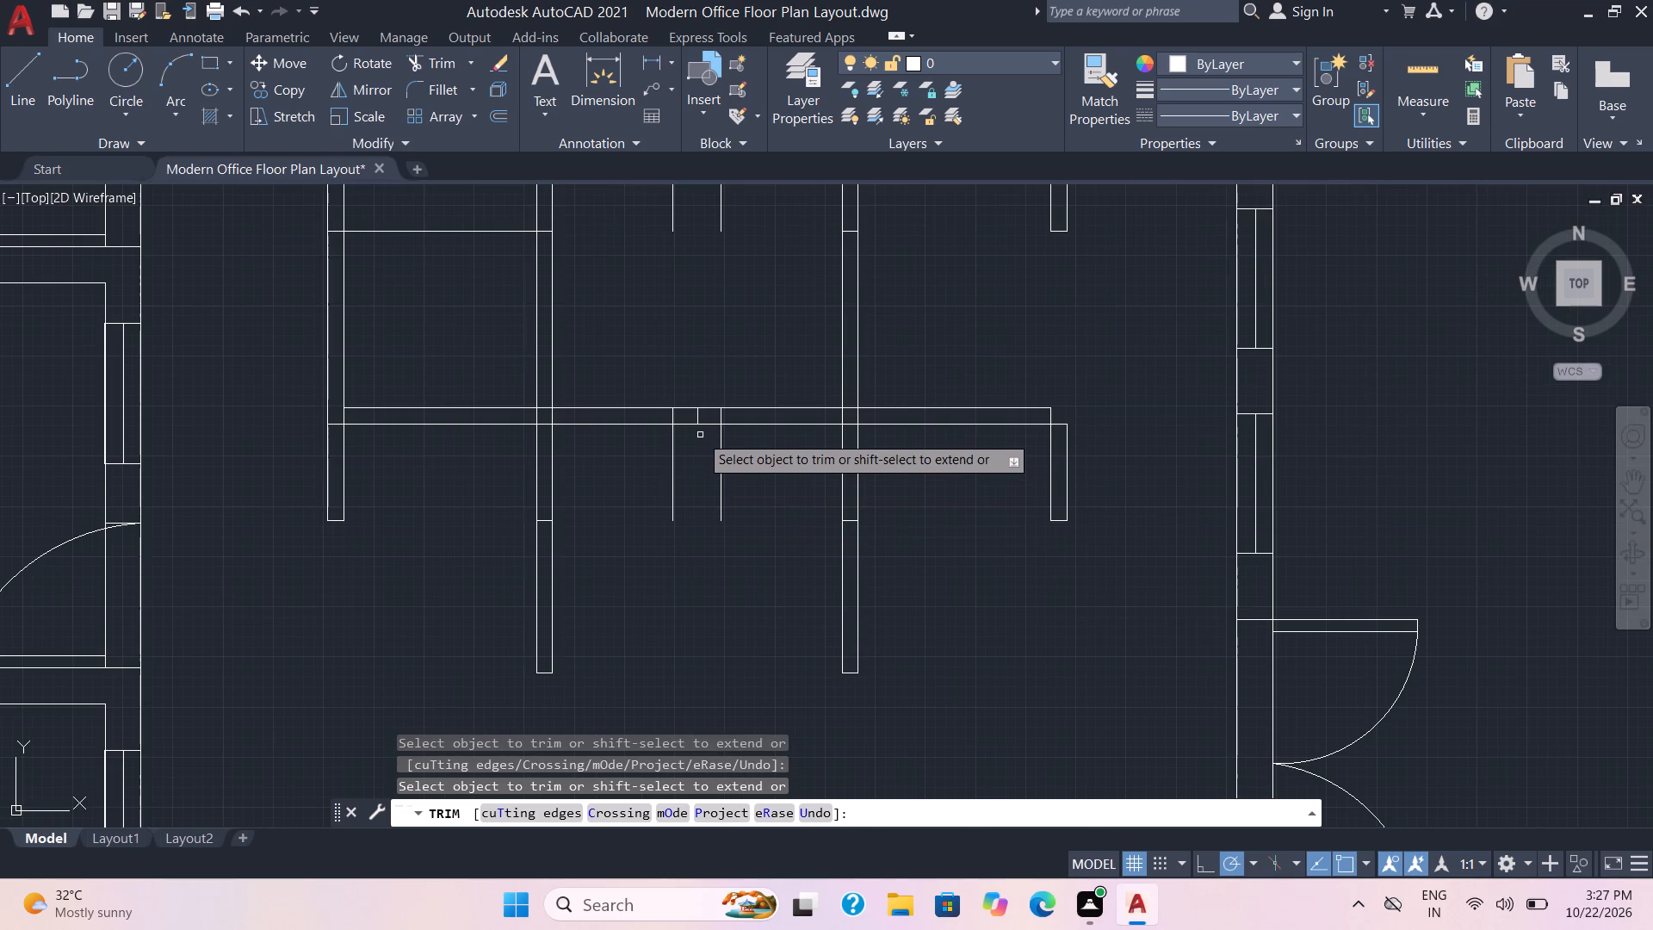
pyautogui.click(699, 418)
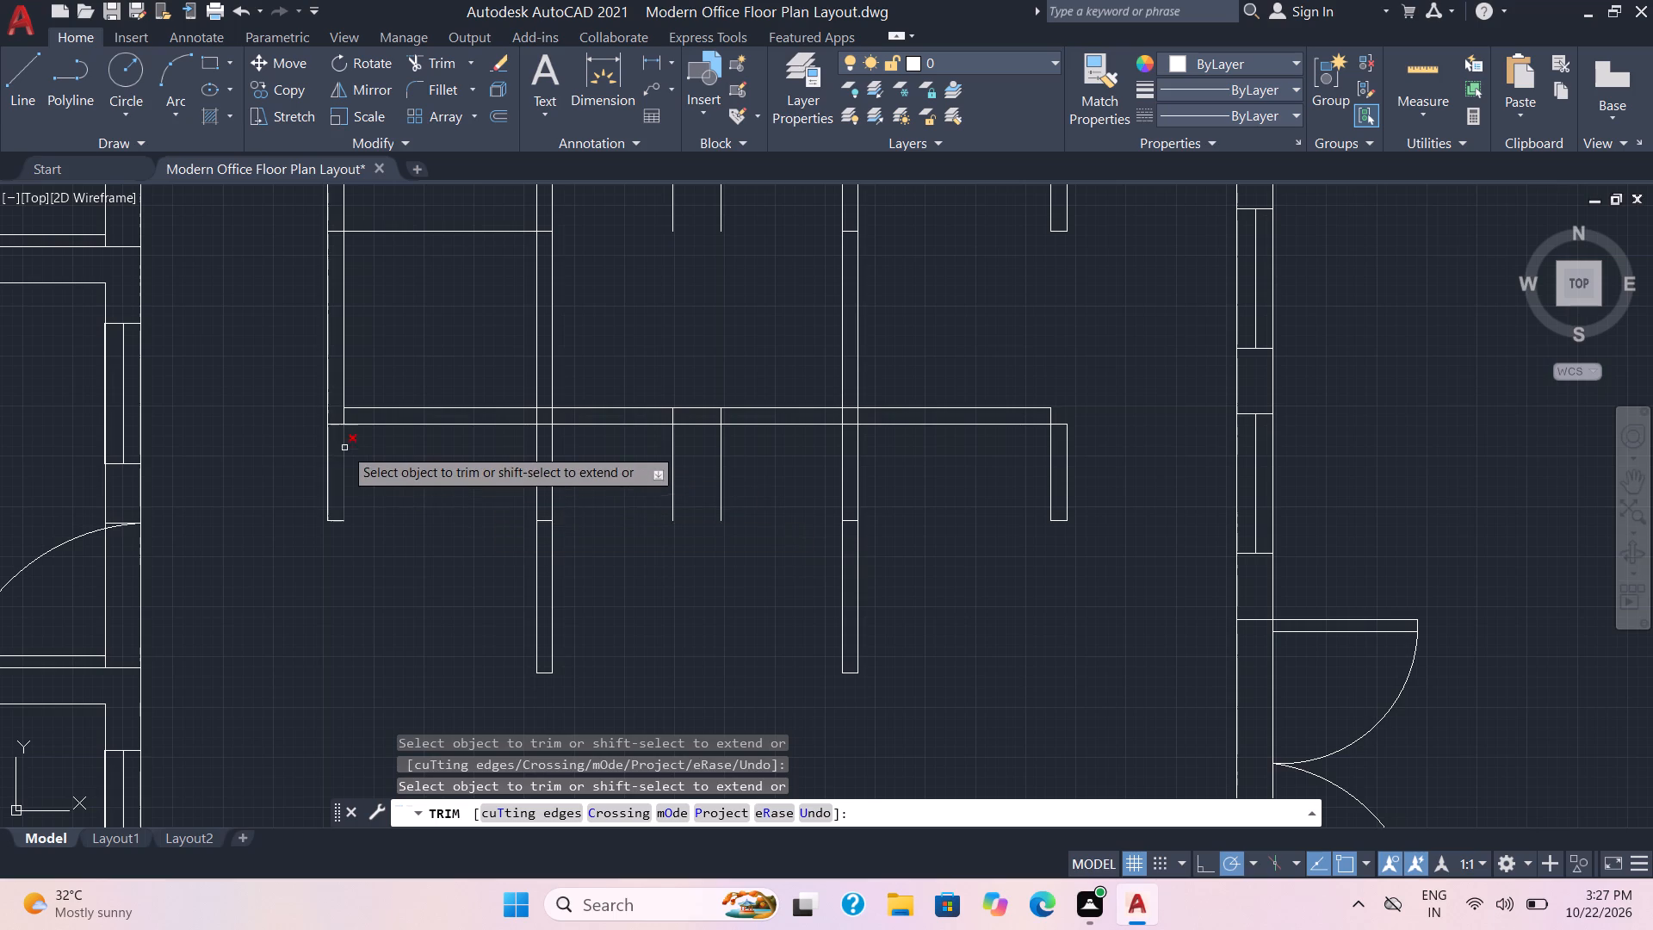
# Trim the line pieces inside the lower cross partition's junctions with the west partition and the first vertical partition, including its 2' piece.
pyautogui.click(333, 421)
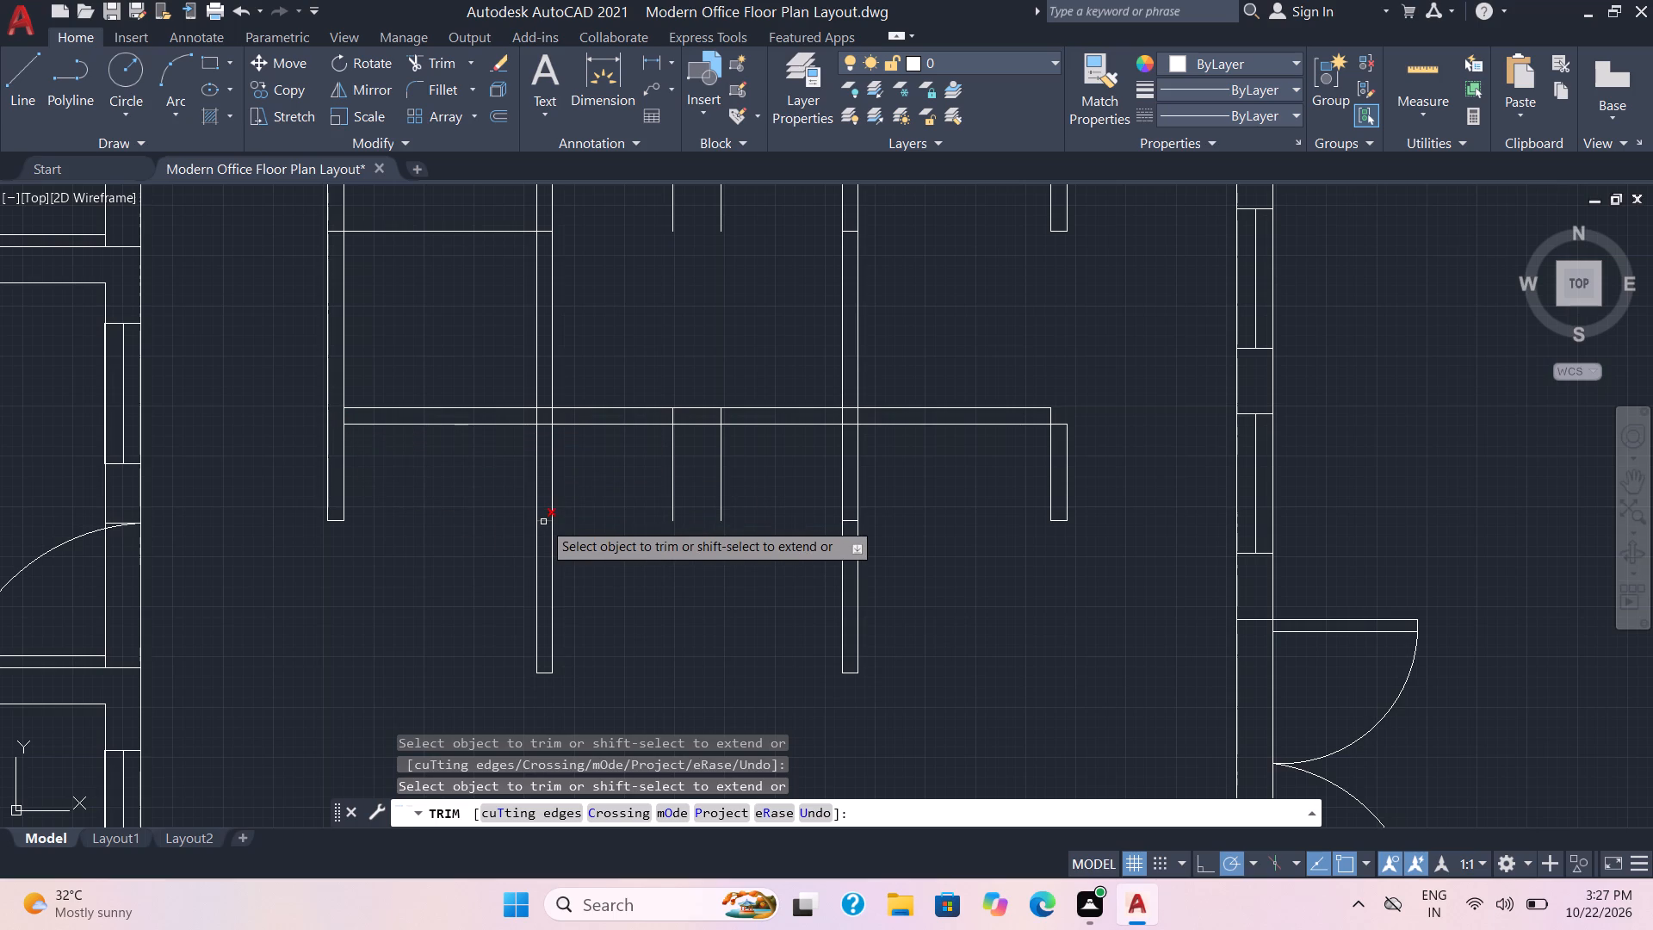
pyautogui.click(543, 522)
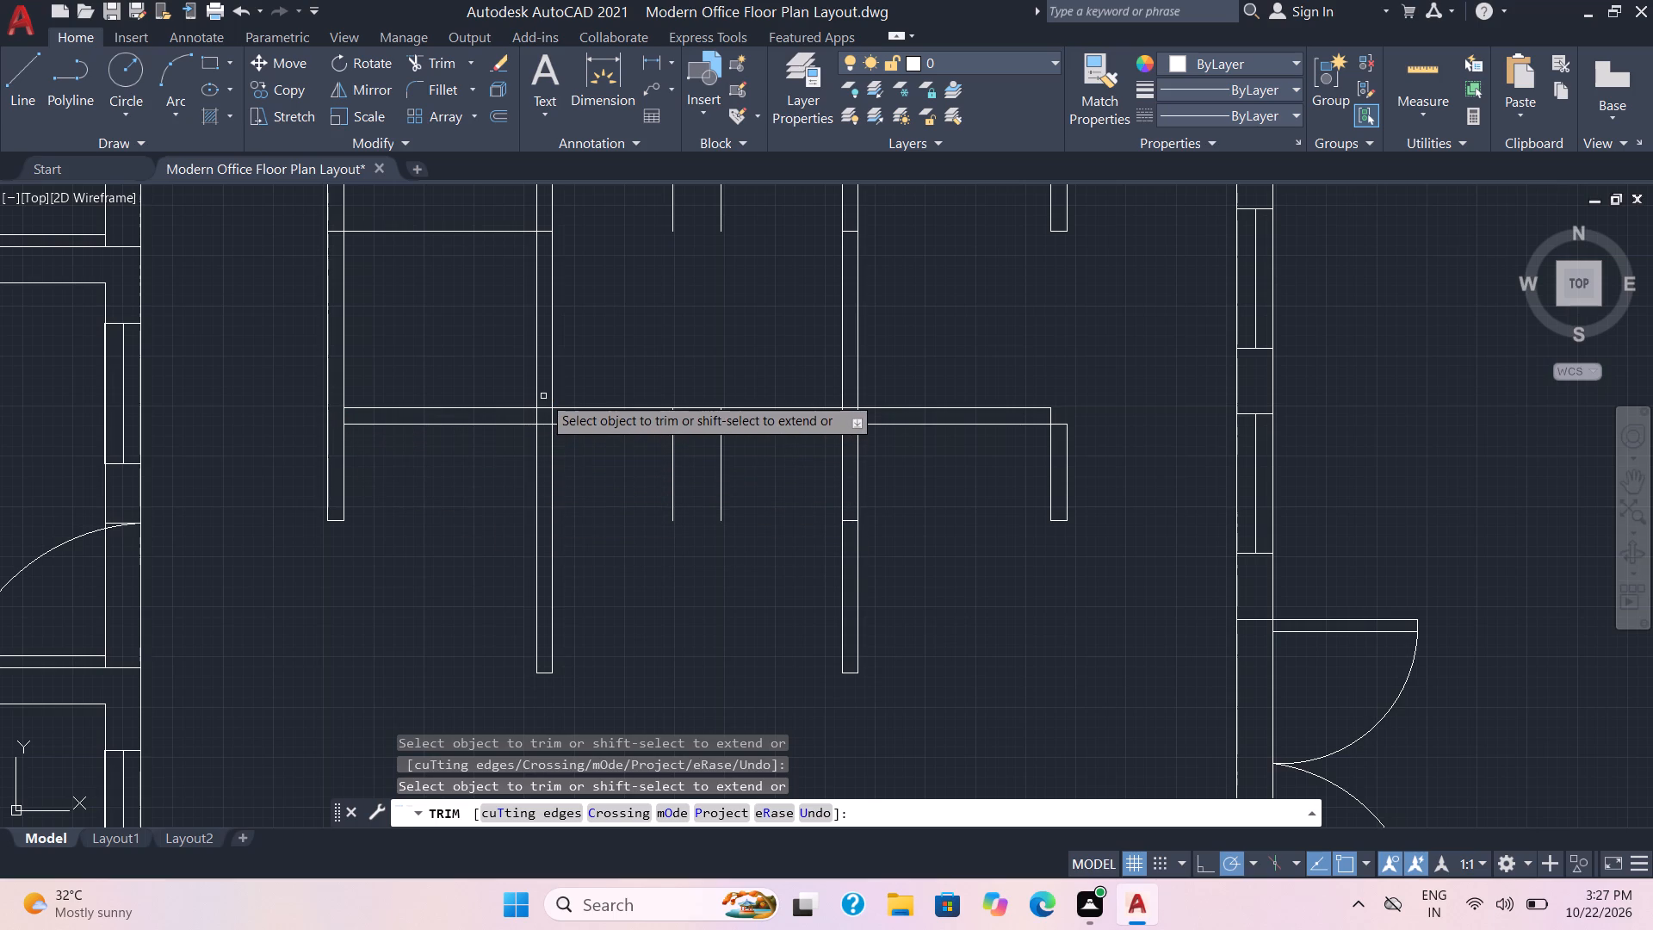
pyautogui.click(543, 396)
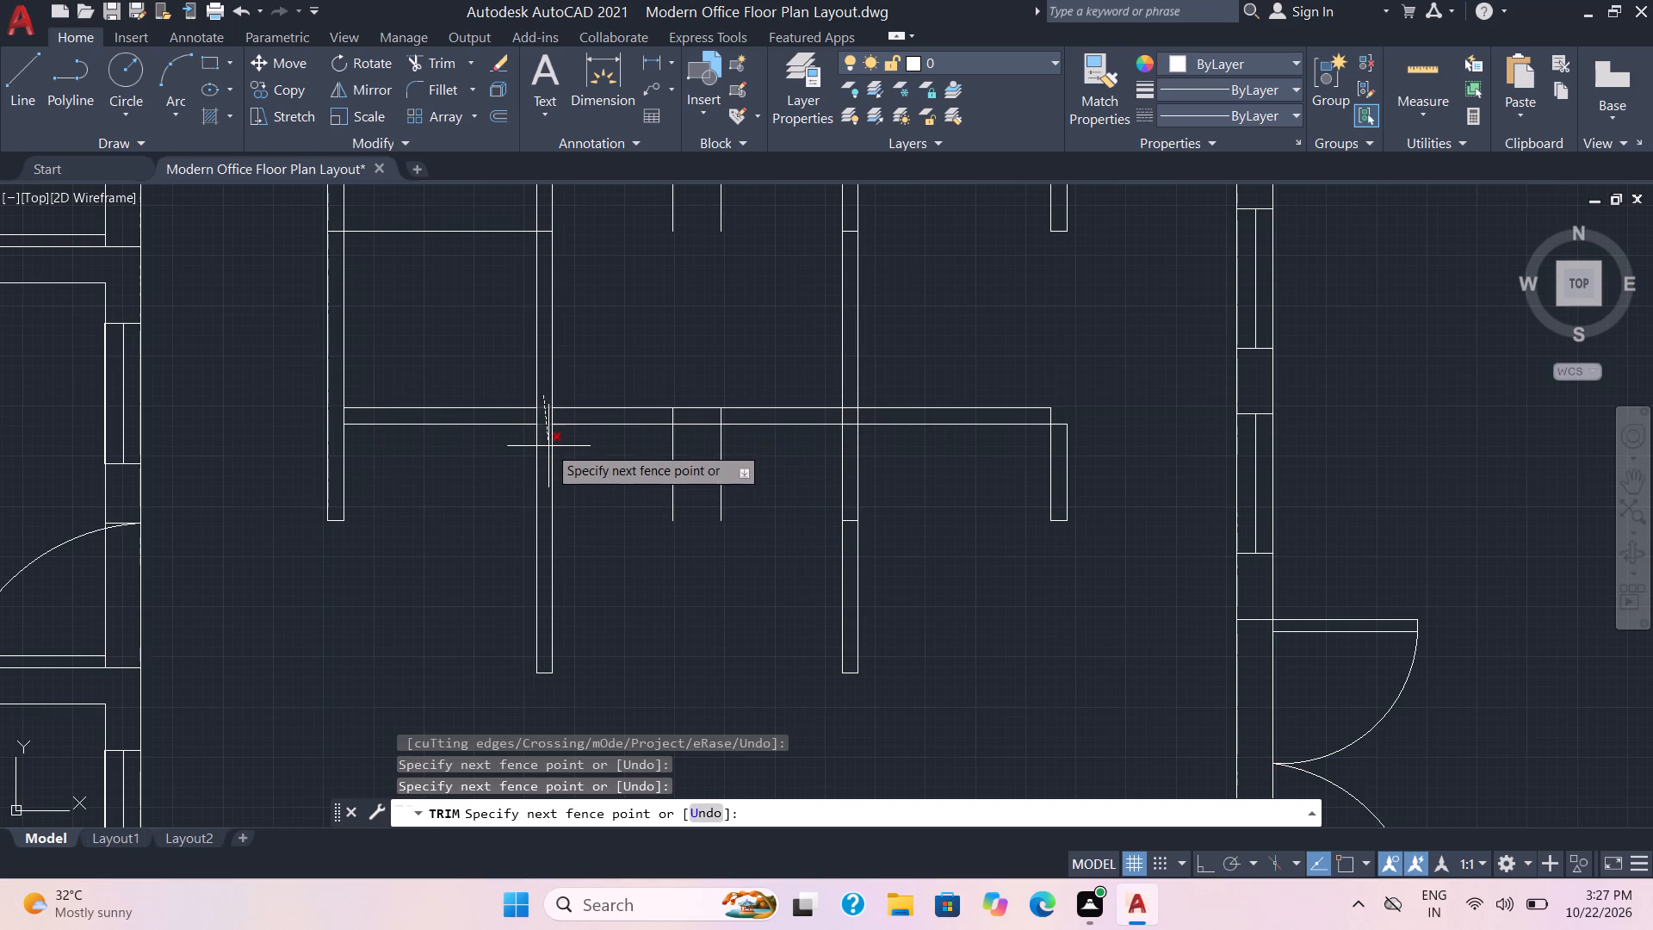
pyautogui.click(545, 449)
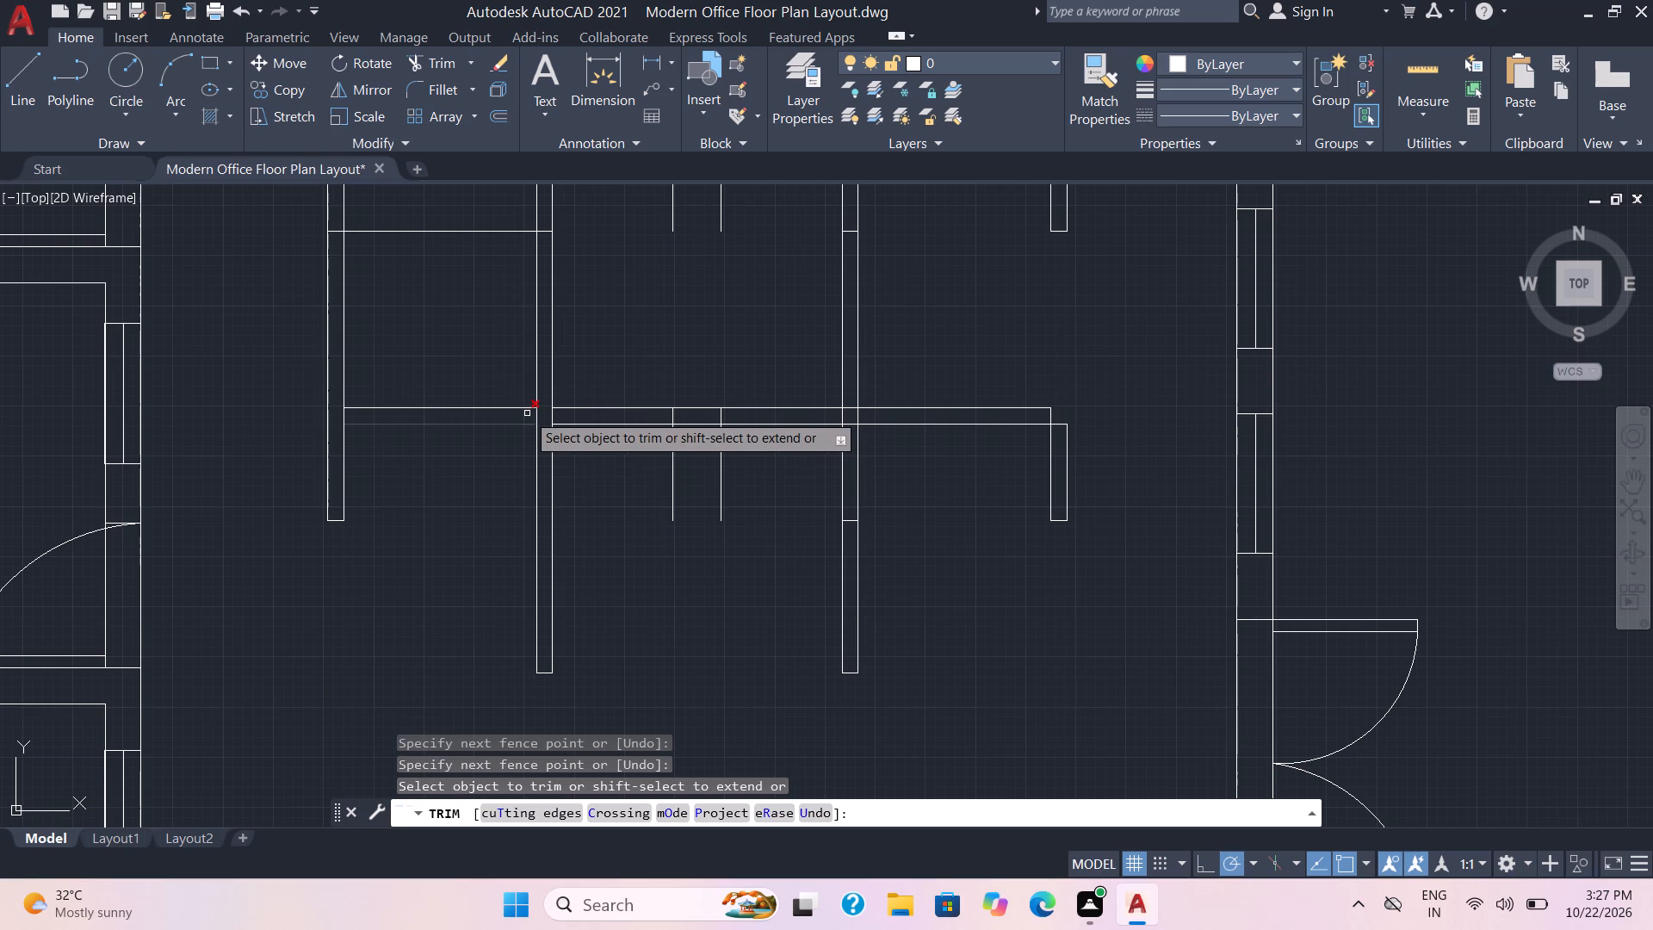
pyautogui.click(529, 412)
pyautogui.click(566, 414)
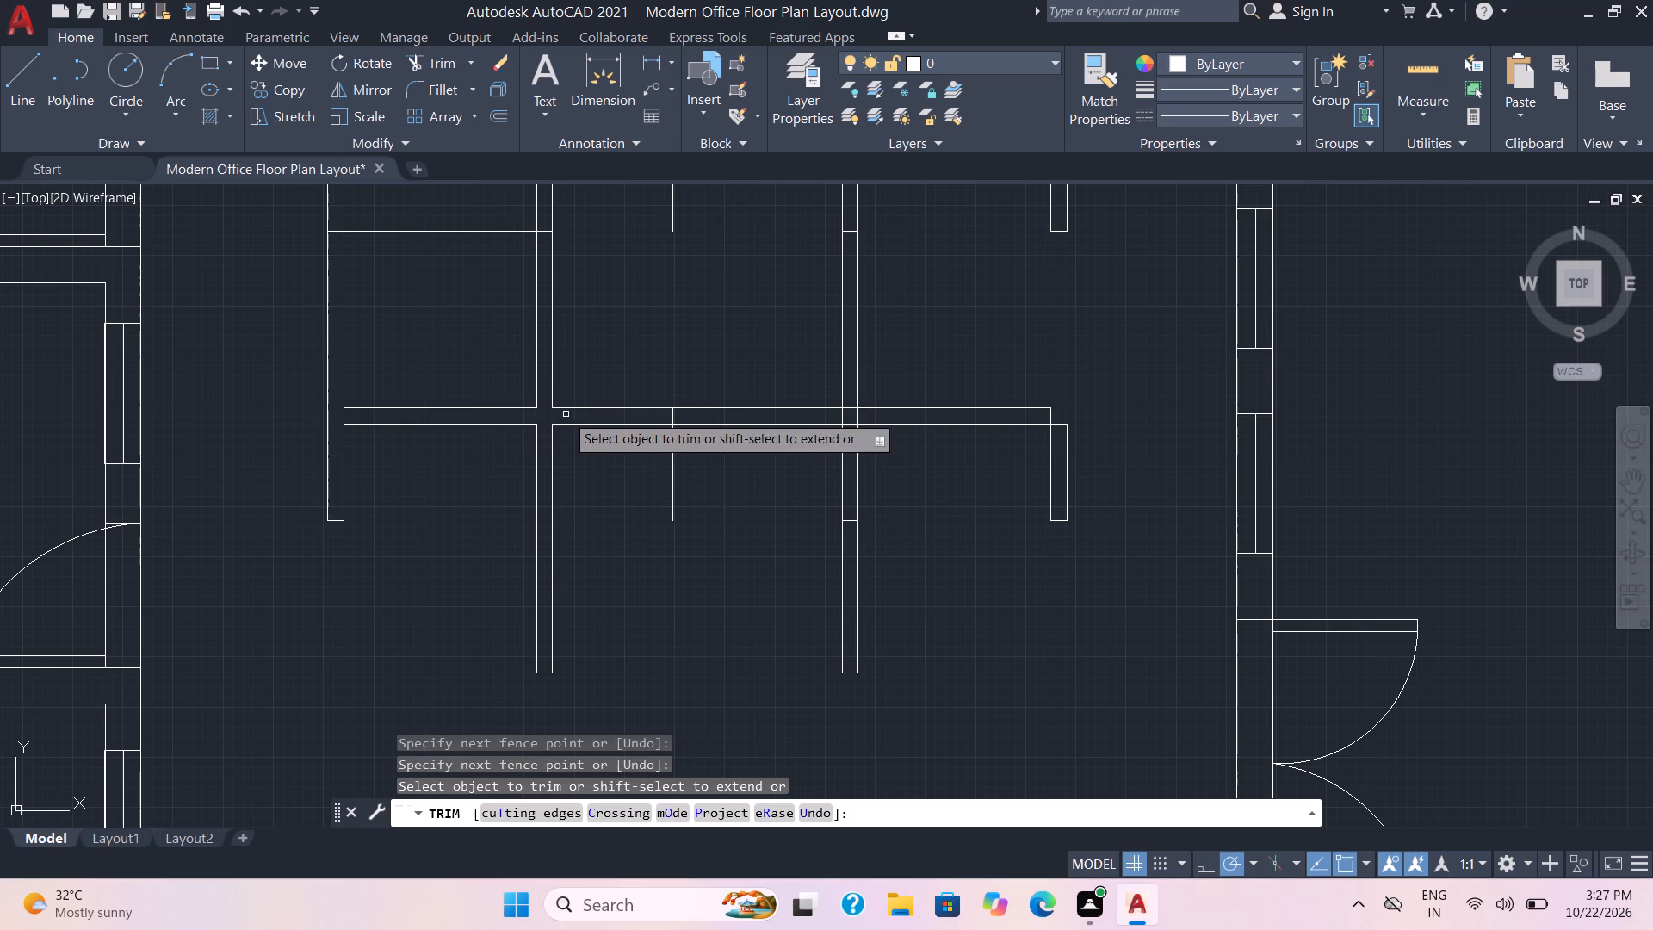
pyautogui.click(343, 417)
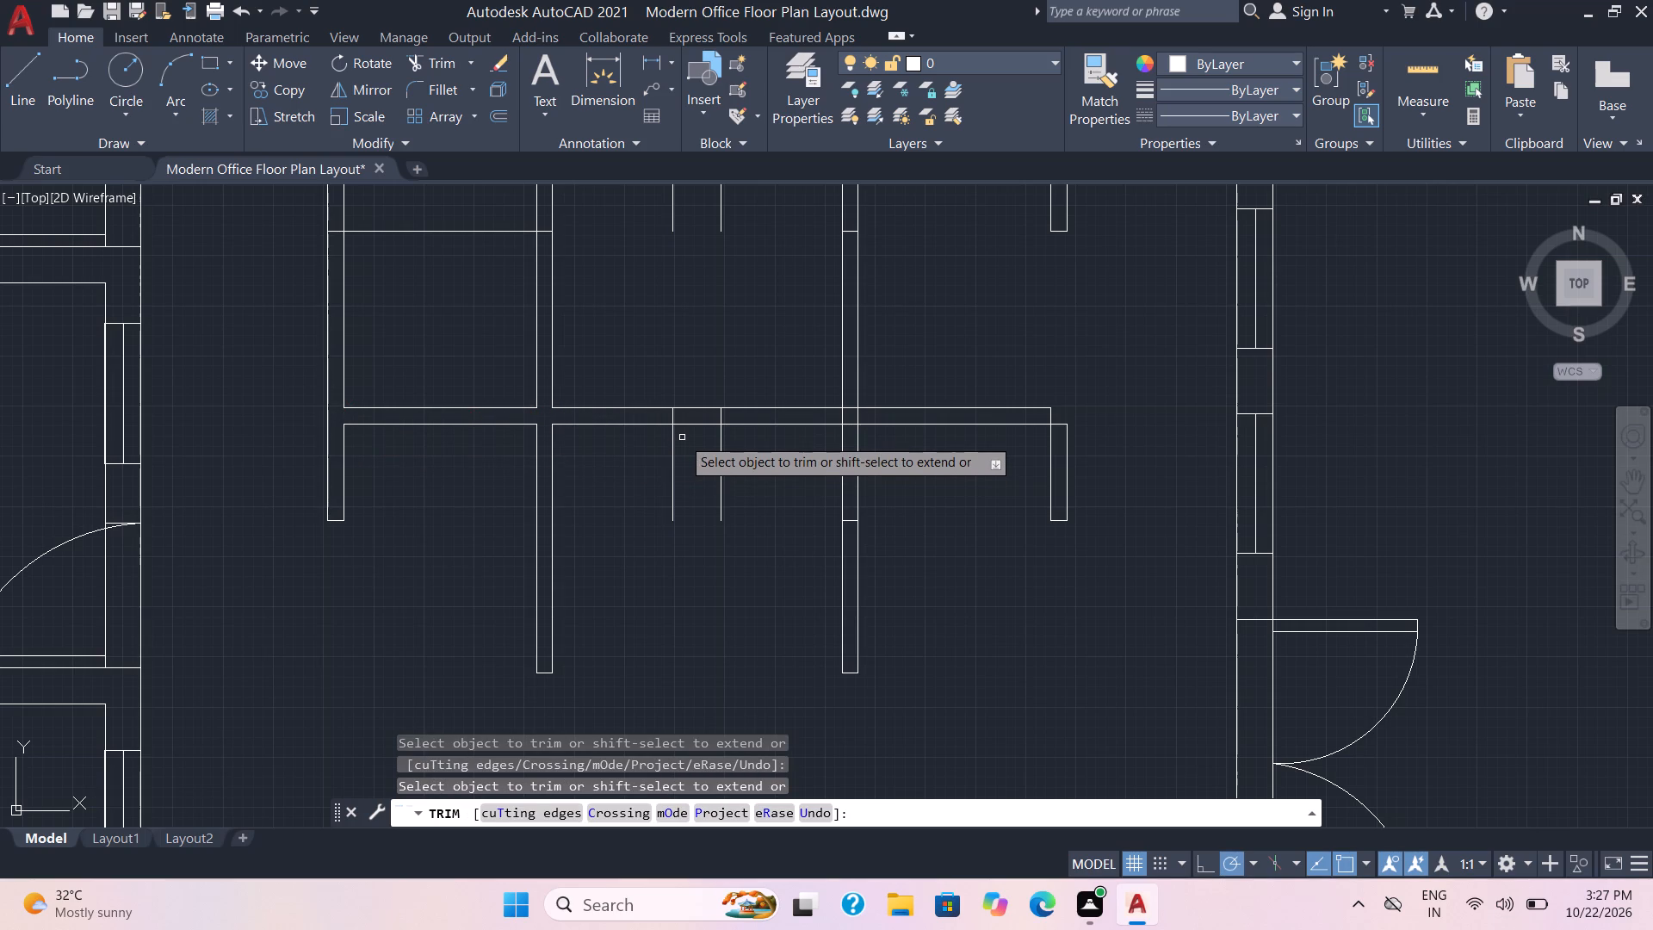
# Trim the lower cross partition between the paired 6" lines, then its lines and the 2' piece inside the second vertical partition.
pyautogui.click(689, 438)
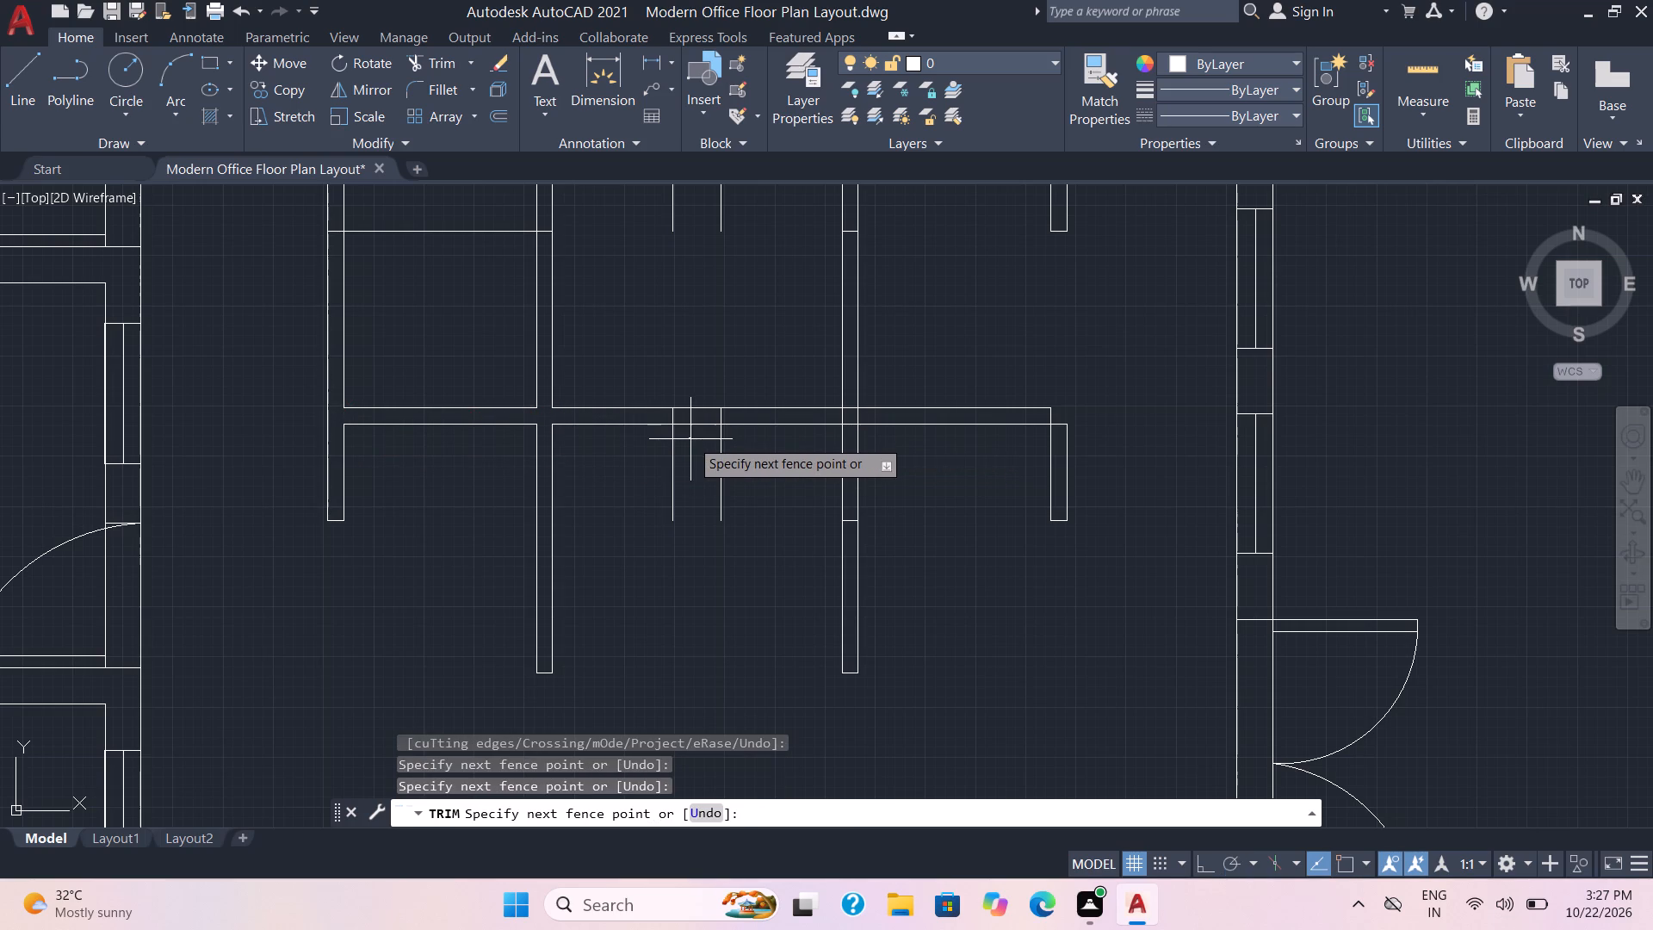
pyautogui.click(692, 389)
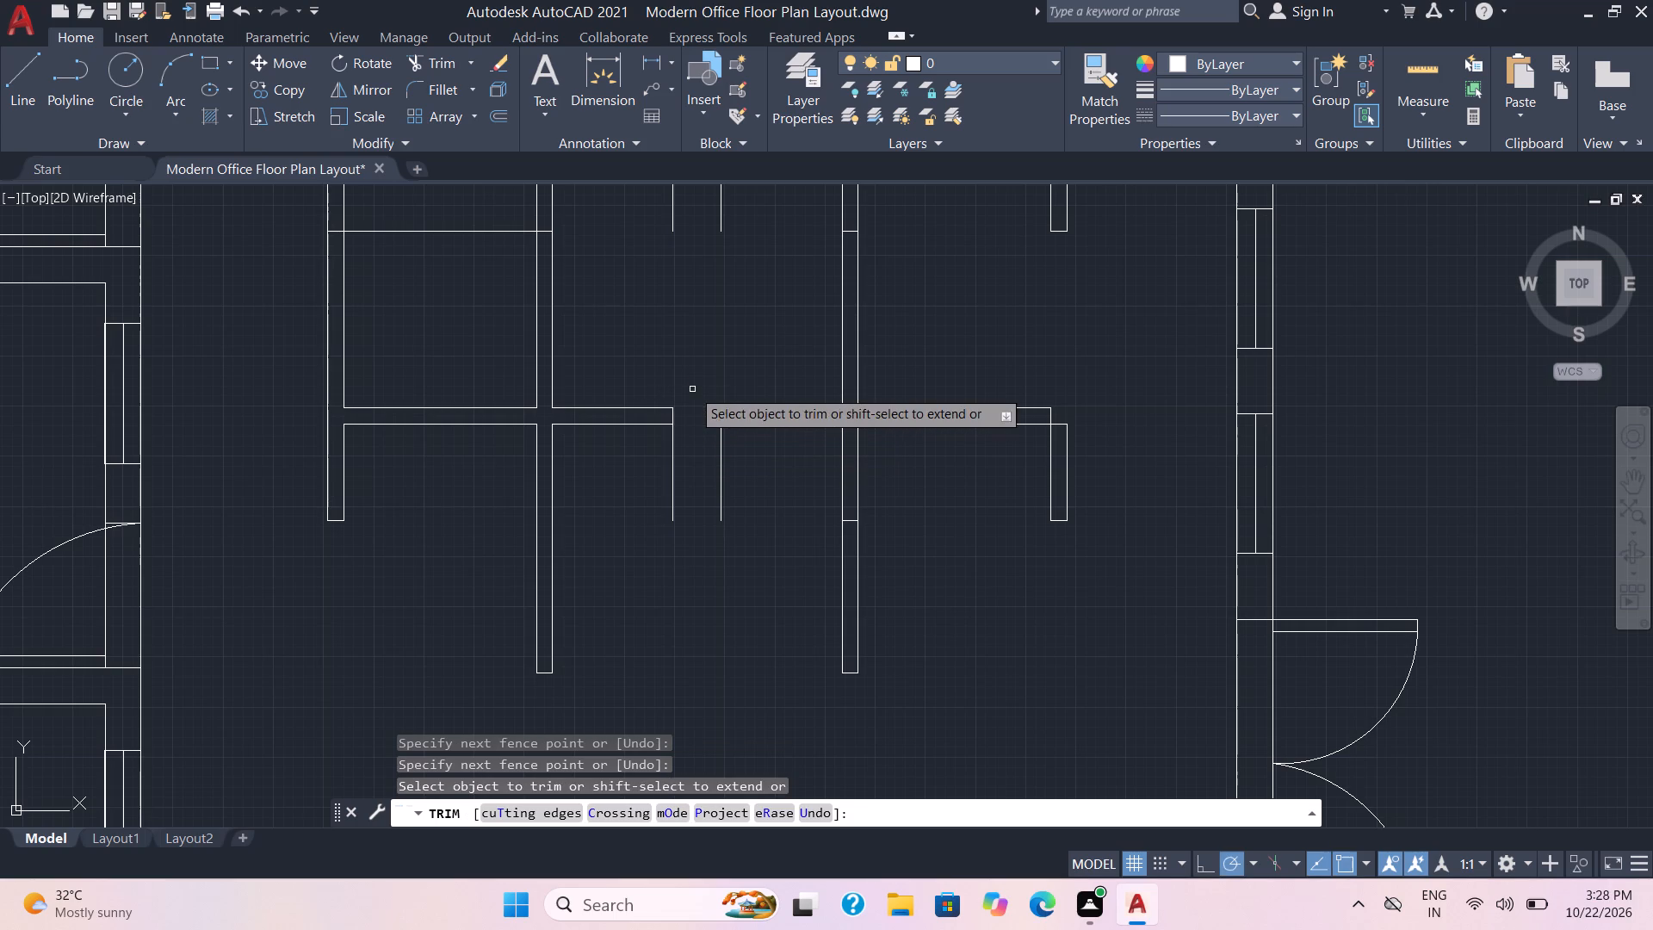
pyautogui.click(851, 434)
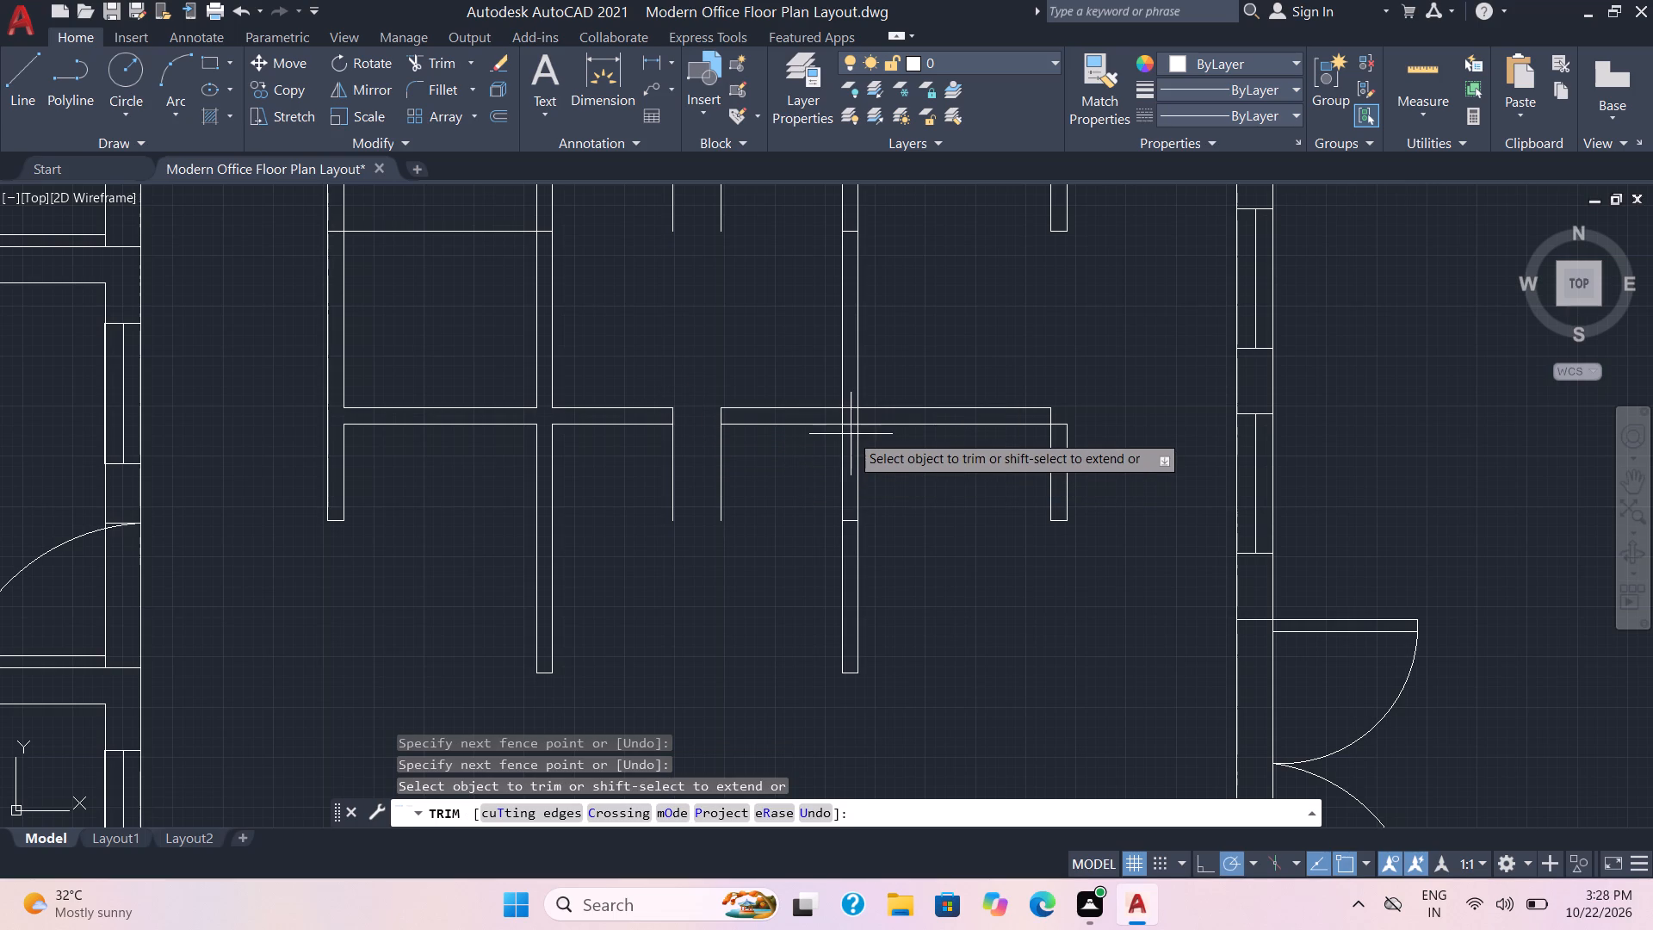
pyautogui.click(849, 389)
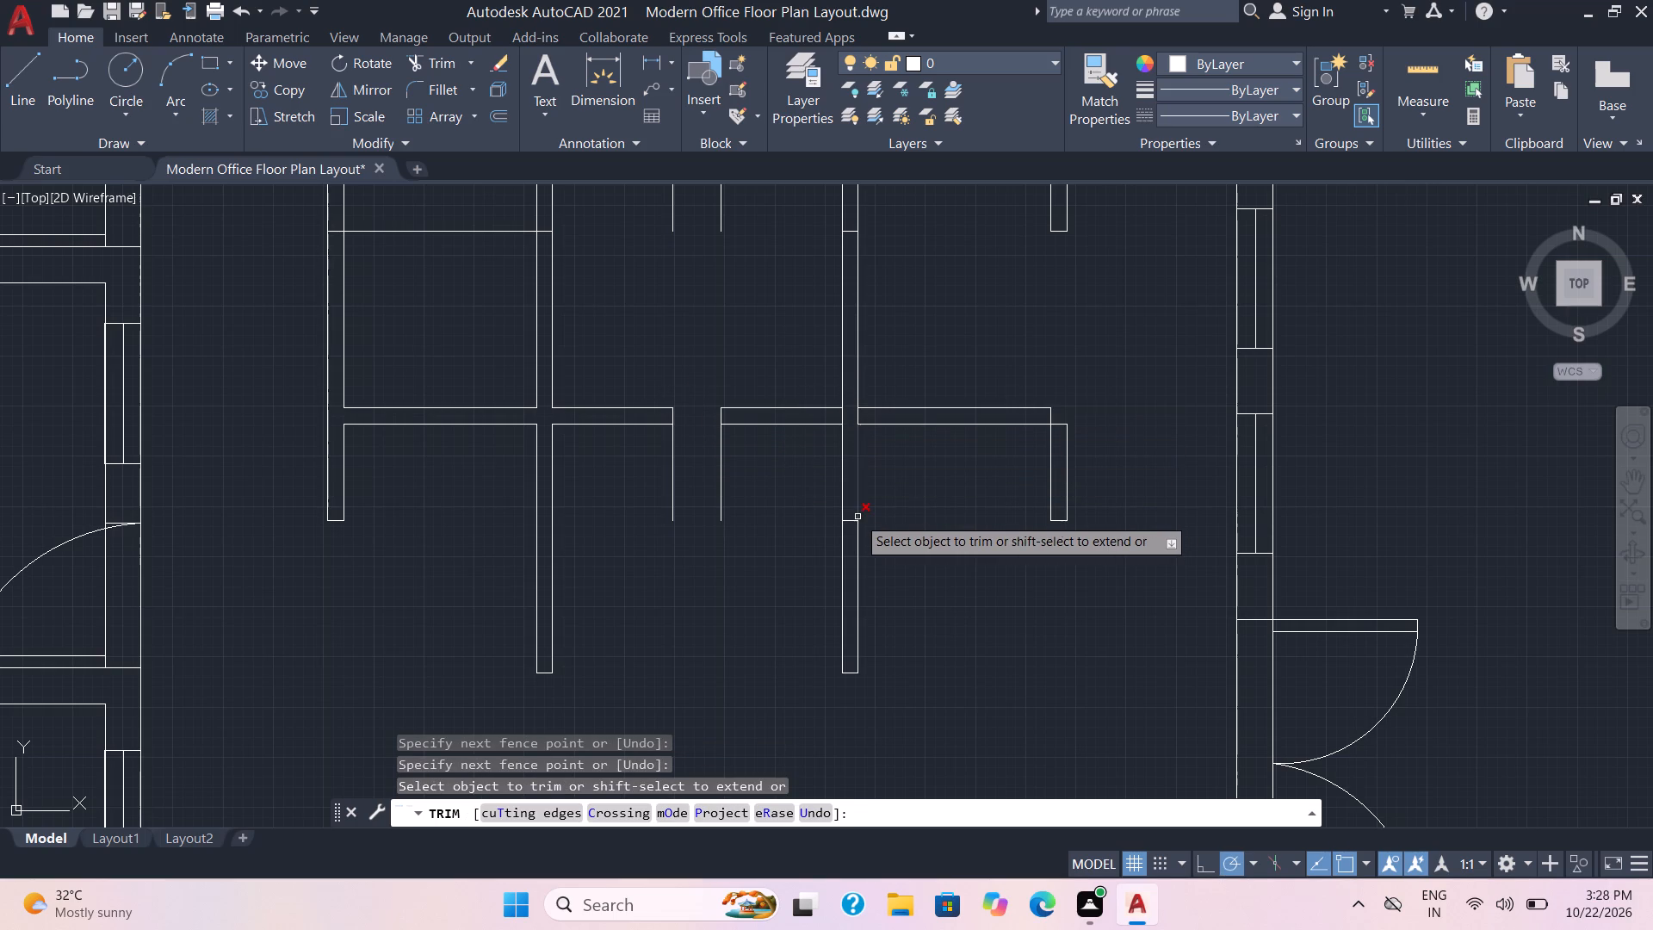
pyautogui.click(852, 524)
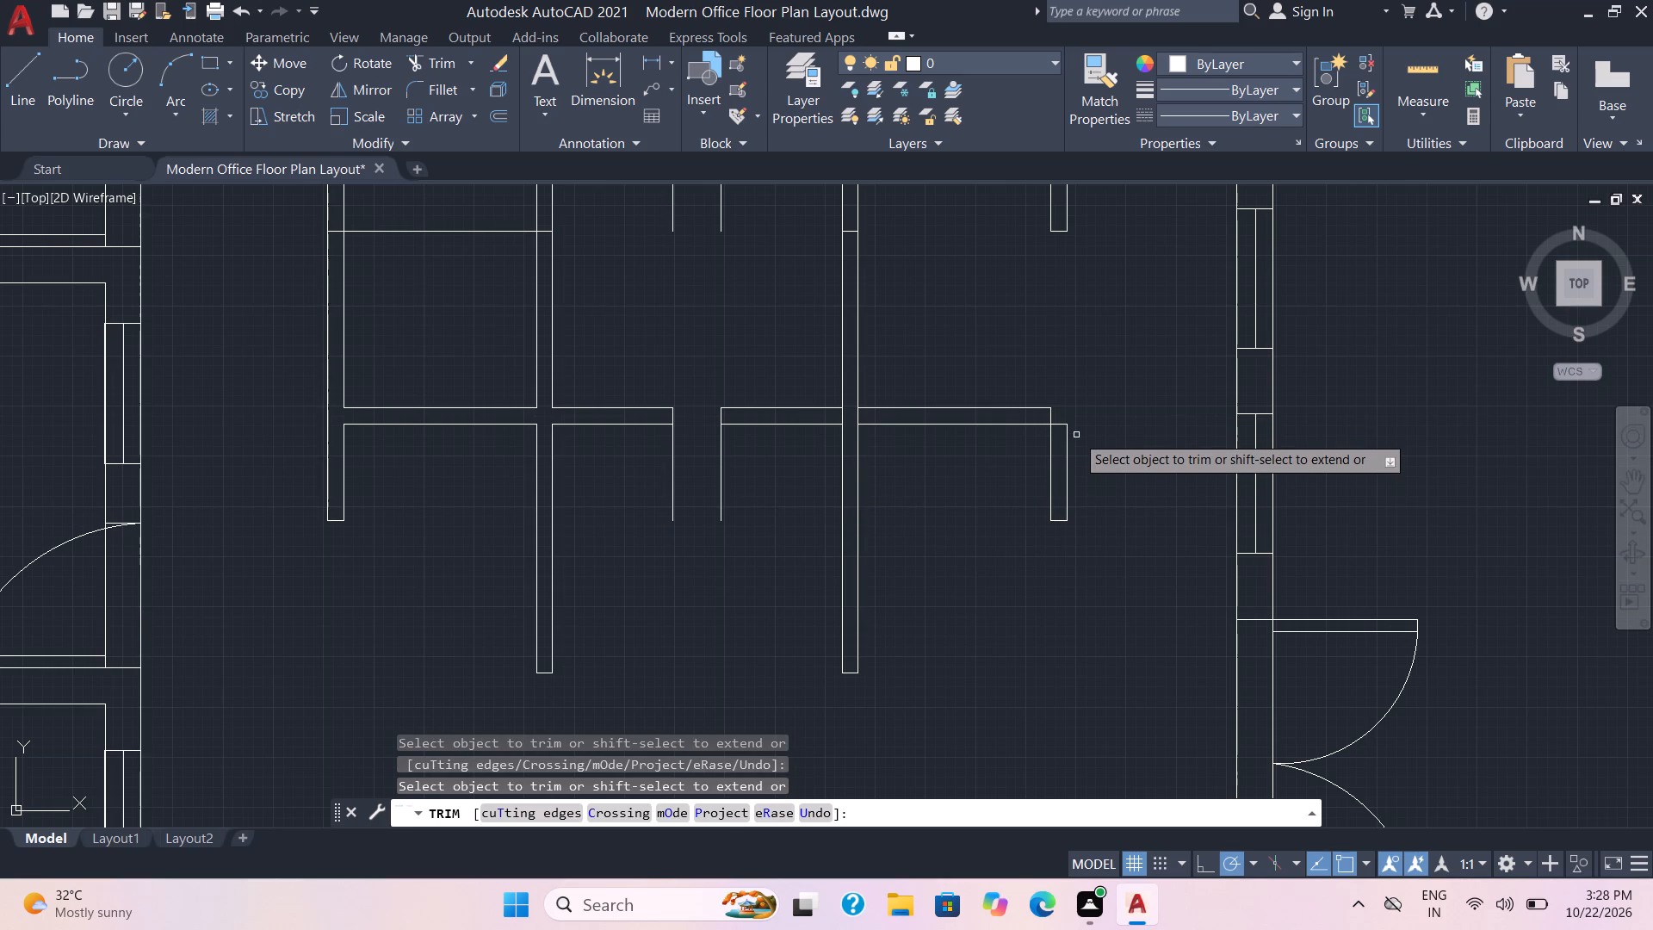
# Extend the lower cross partition's east end lines to meet, then trim the excess above and inside to form a clean corner.
pyautogui.keyDown('shift'); pyautogui.click(1067, 448); pyautogui.keyUp('shift')
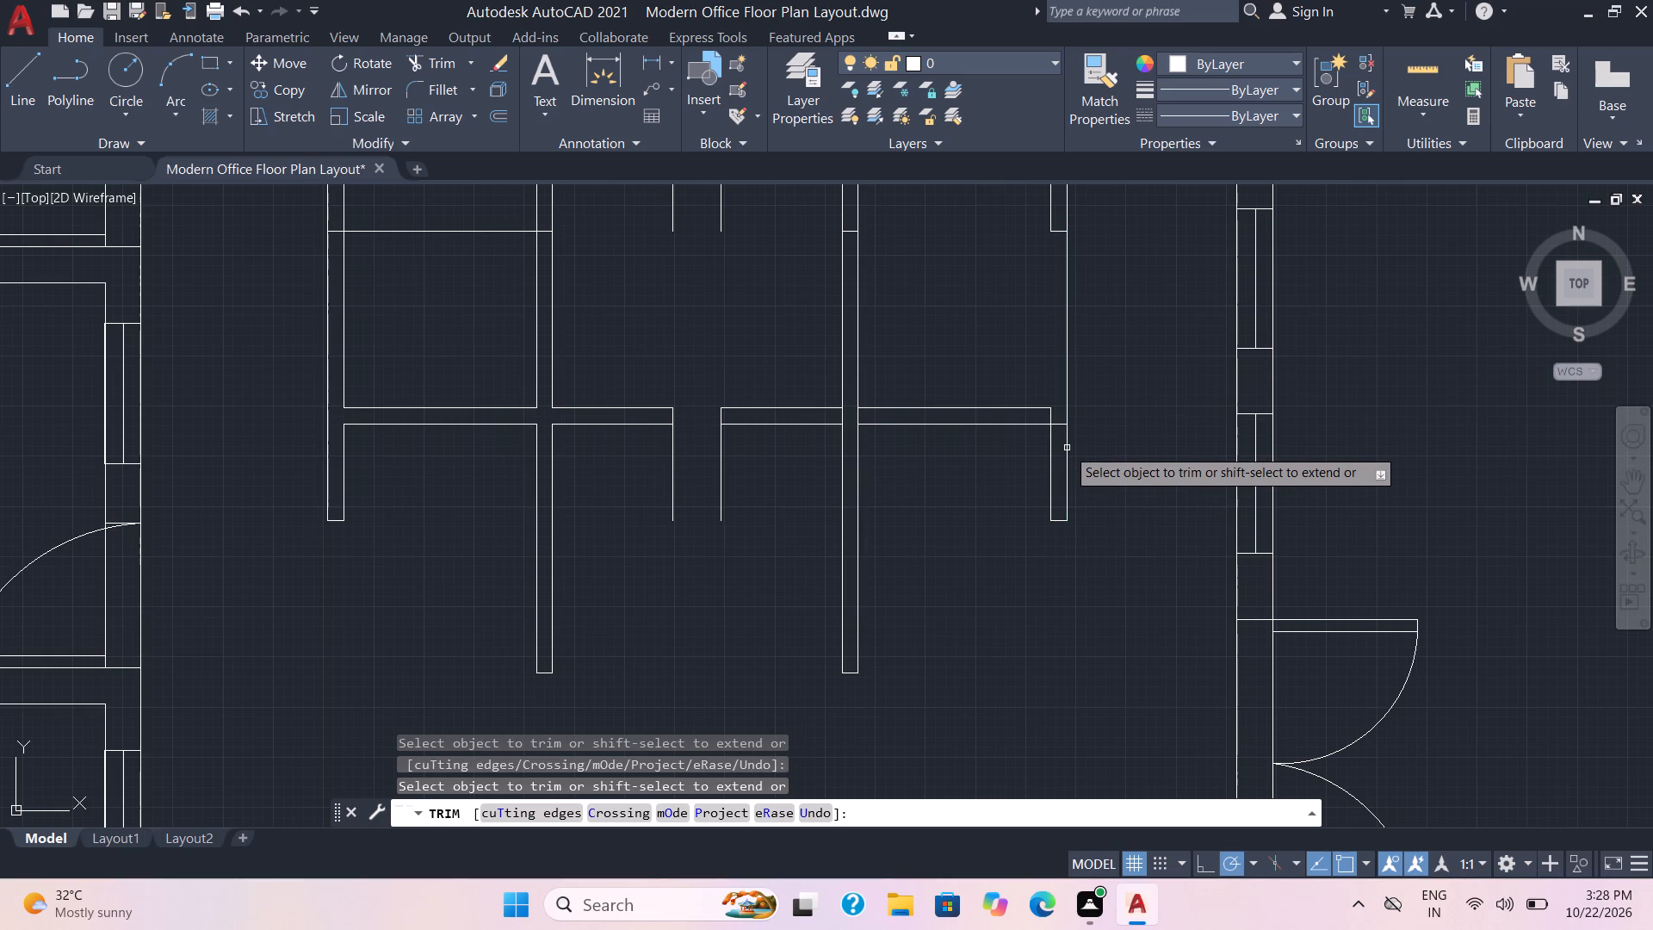
pyautogui.keyDown('shift'); pyautogui.click(1036, 409); pyautogui.keyUp('shift')
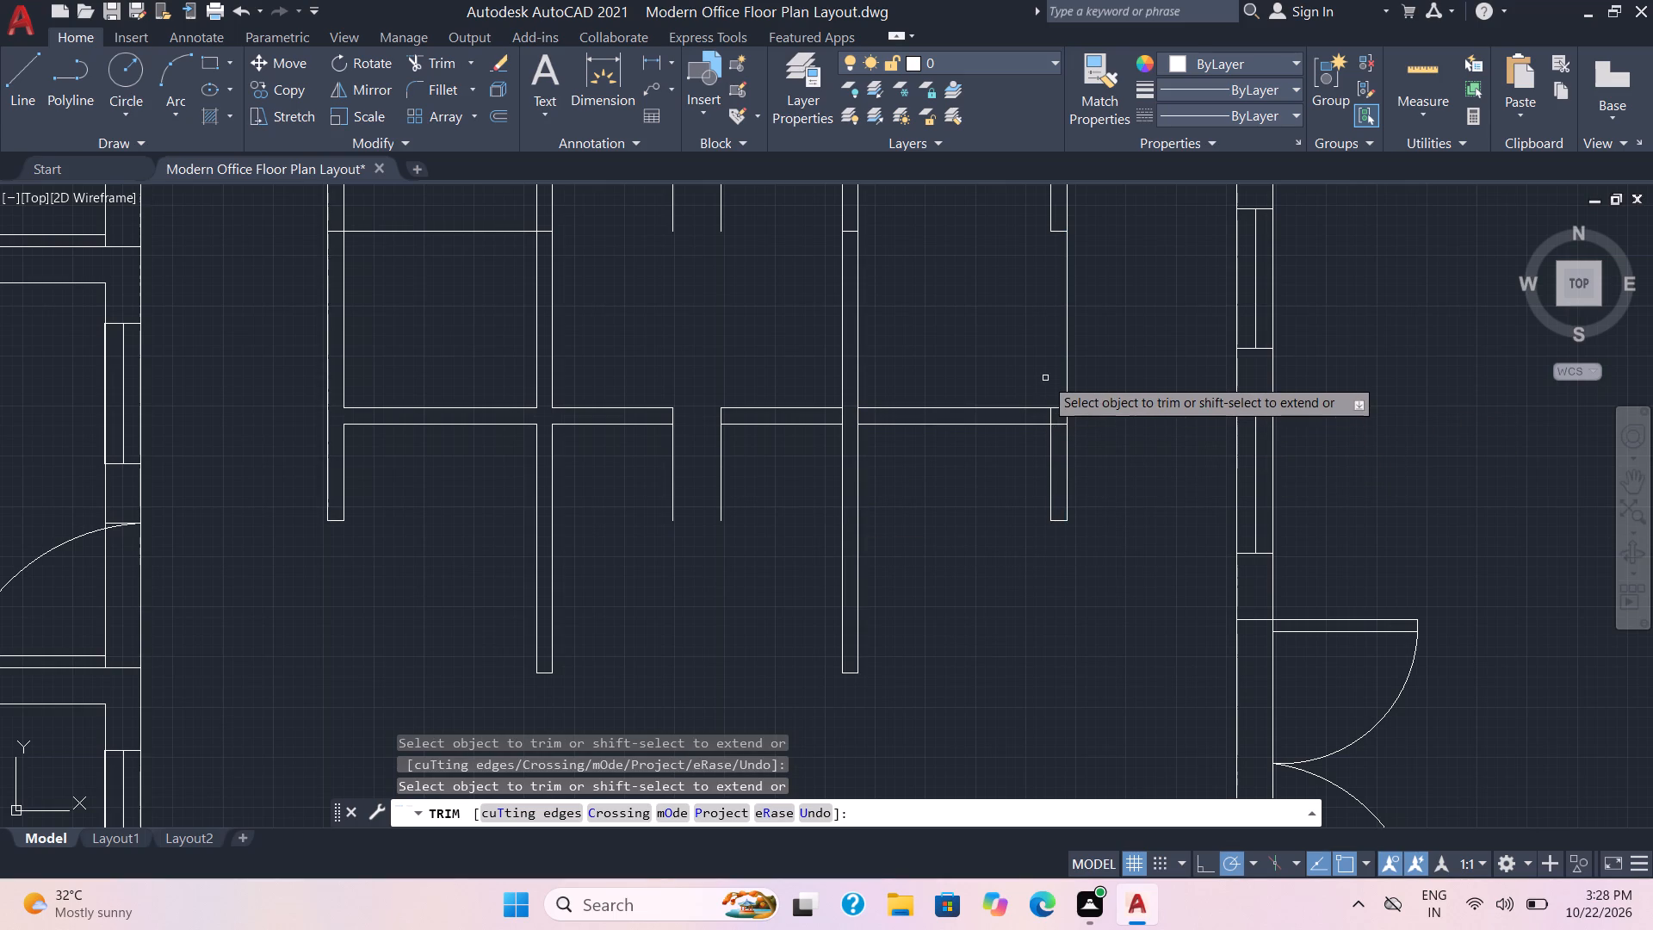
pyautogui.click(1045, 378)
pyautogui.click(1091, 377)
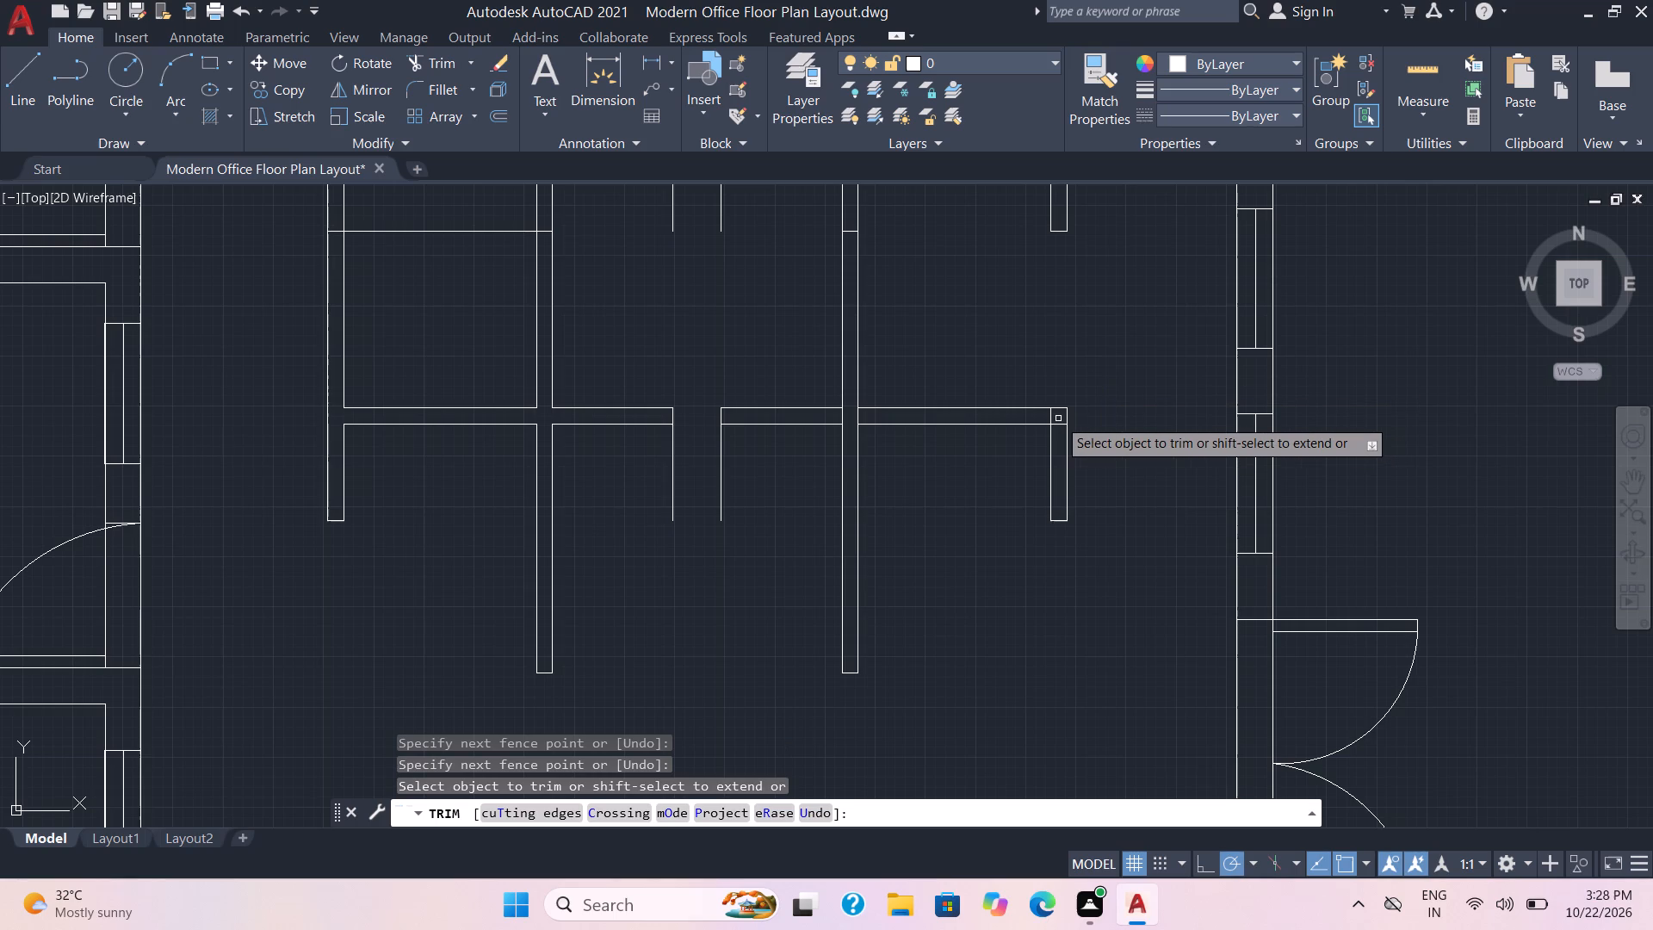
pyautogui.moveTo(1058, 418); pyautogui.dragTo(1059, 444)
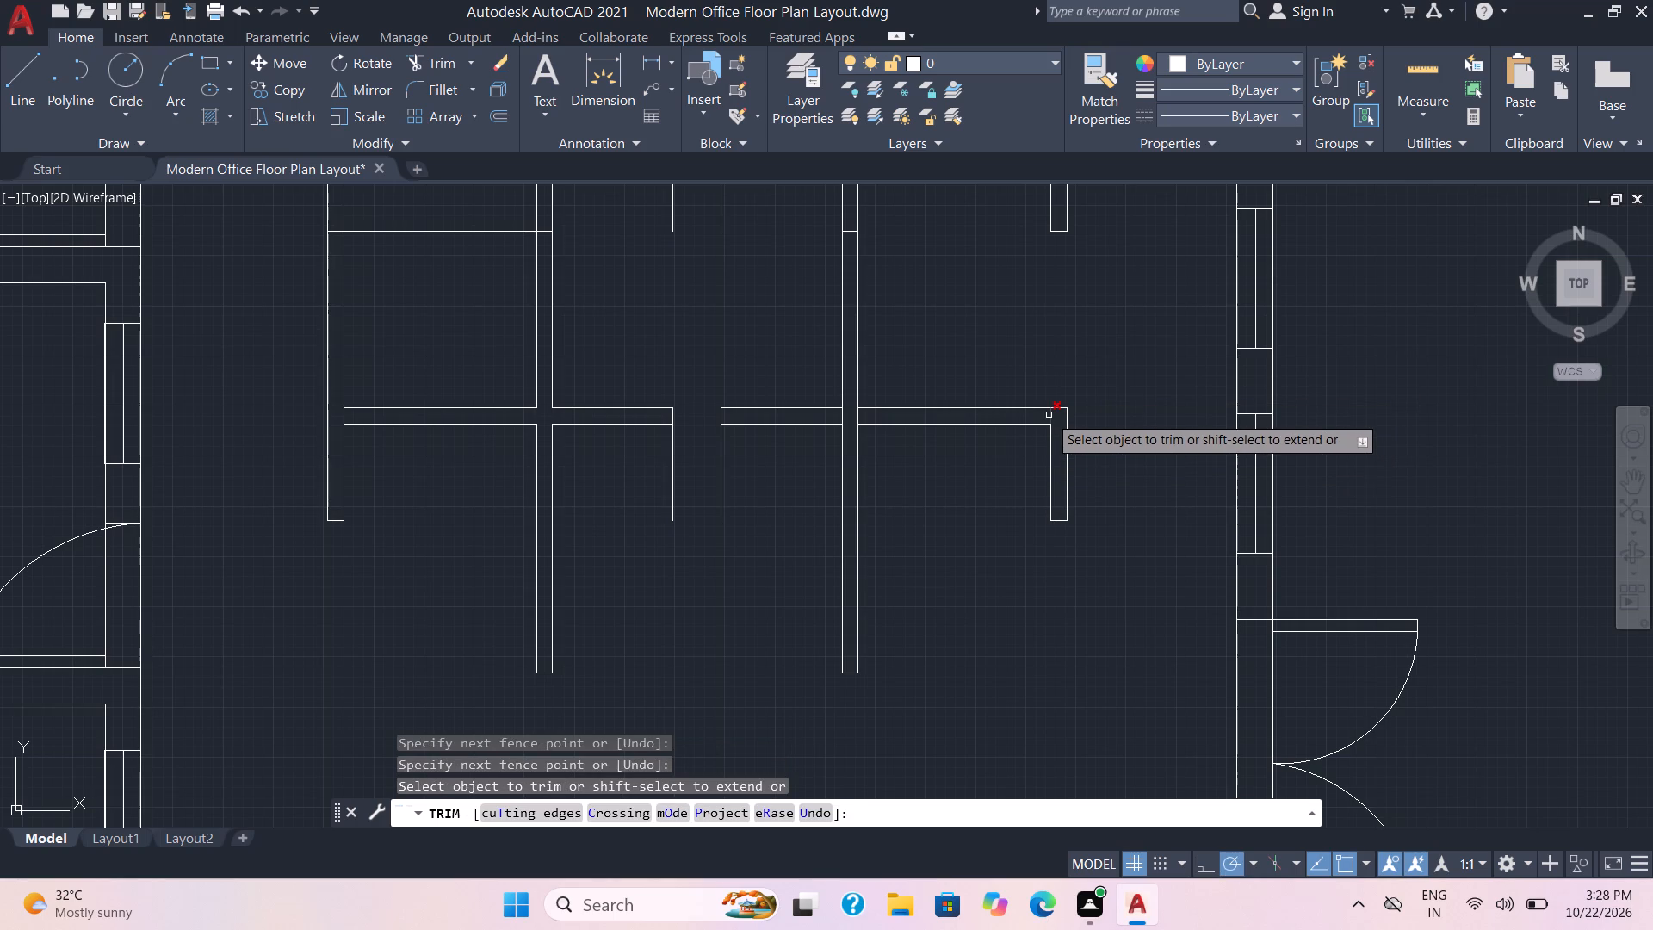
pyautogui.click(1049, 415)
# In the upper row, trim the 2' piece inside the second vertical partition and the line pieces closing its top junction and the east corner.
pyautogui.moveTo(956, 354); pyautogui.dragTo(975, 494, button='middle')
pyautogui.click(868, 373)
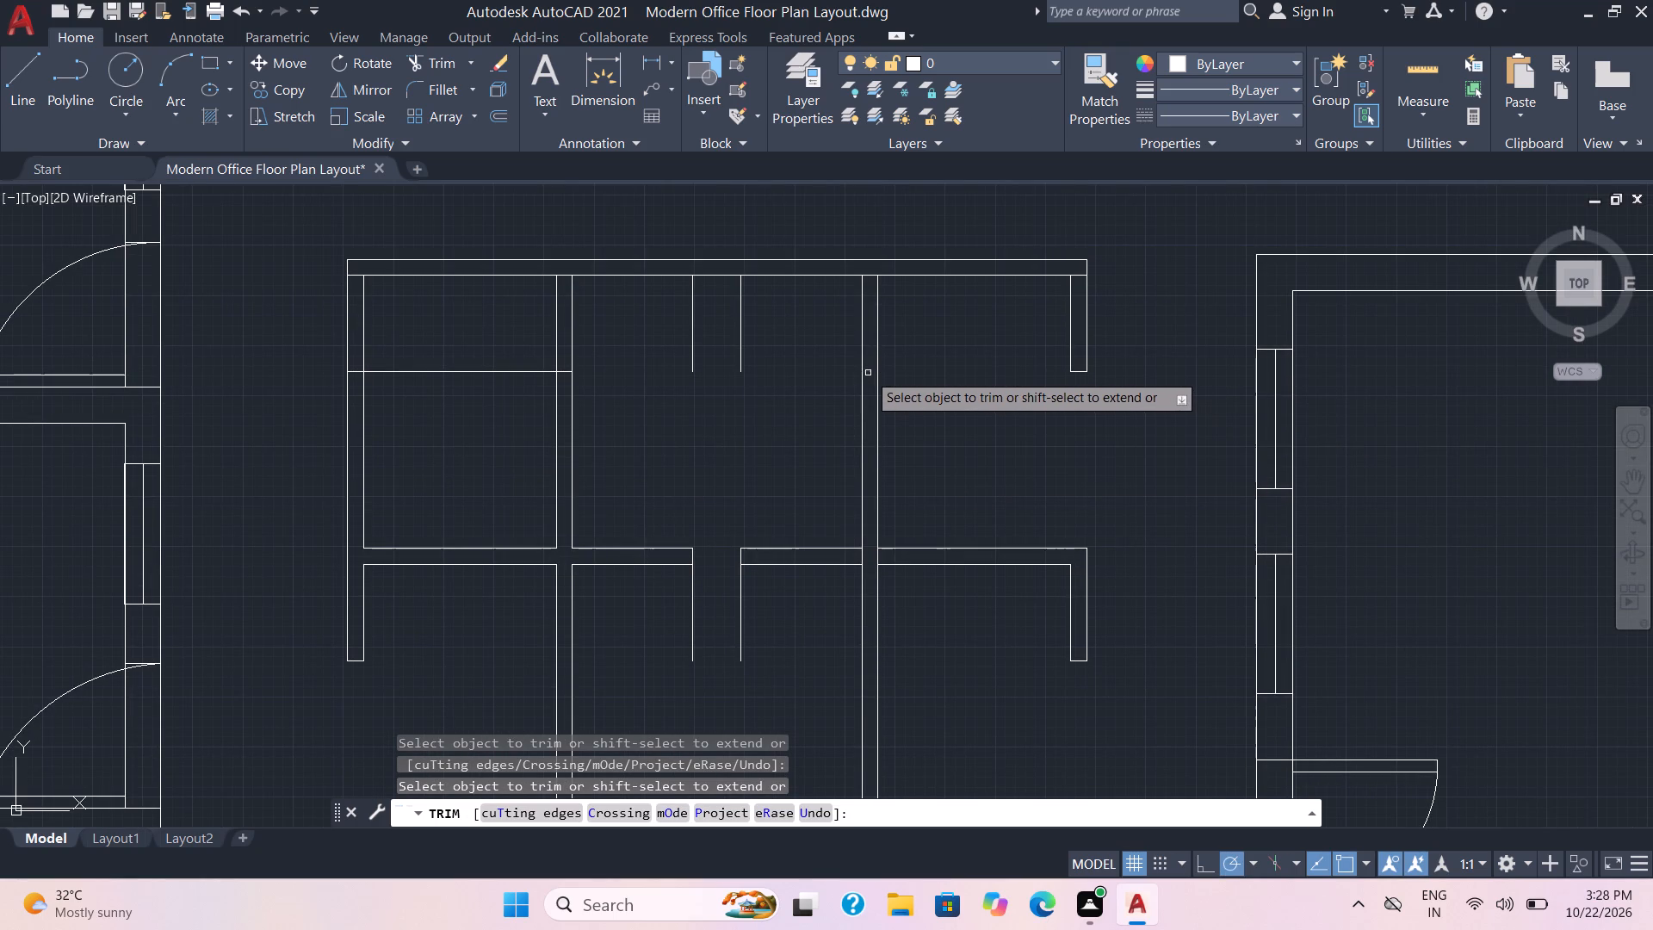
pyautogui.click(870, 277)
pyautogui.click(1079, 276)
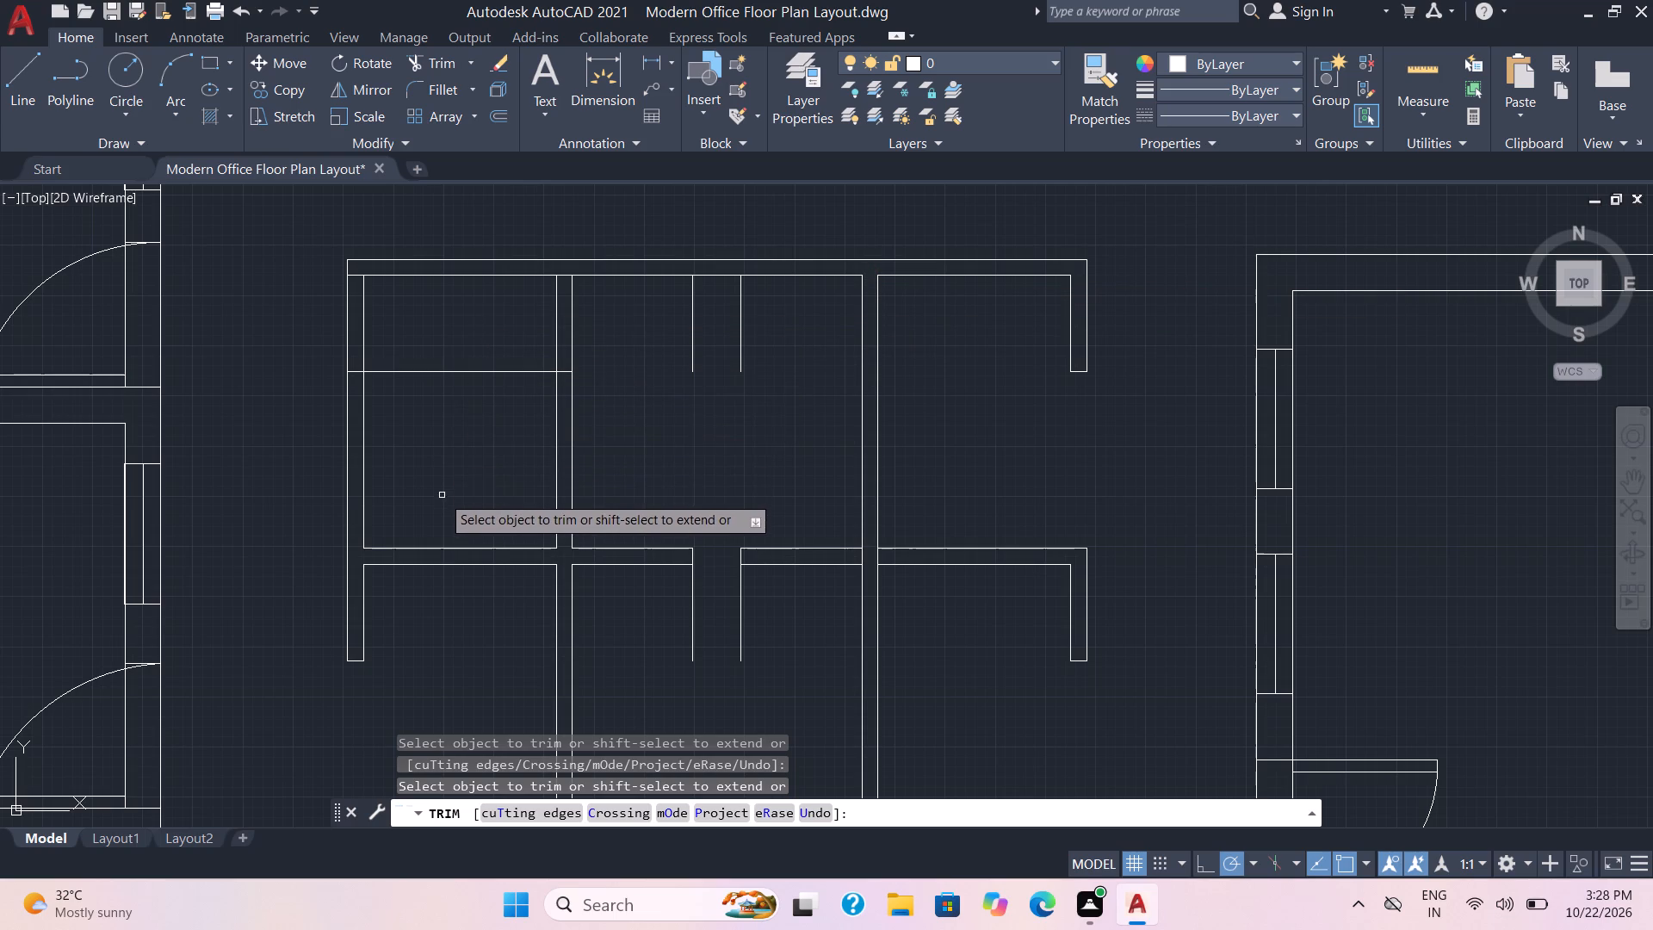
# Extend the lower cross partition's upper line to the west outer face and trim the upper row's west partition beyond 2'.
pyautogui.keyDown('shift'); pyautogui.click(430, 550); pyautogui.keyUp('shift')
pyautogui.click(412, 453)
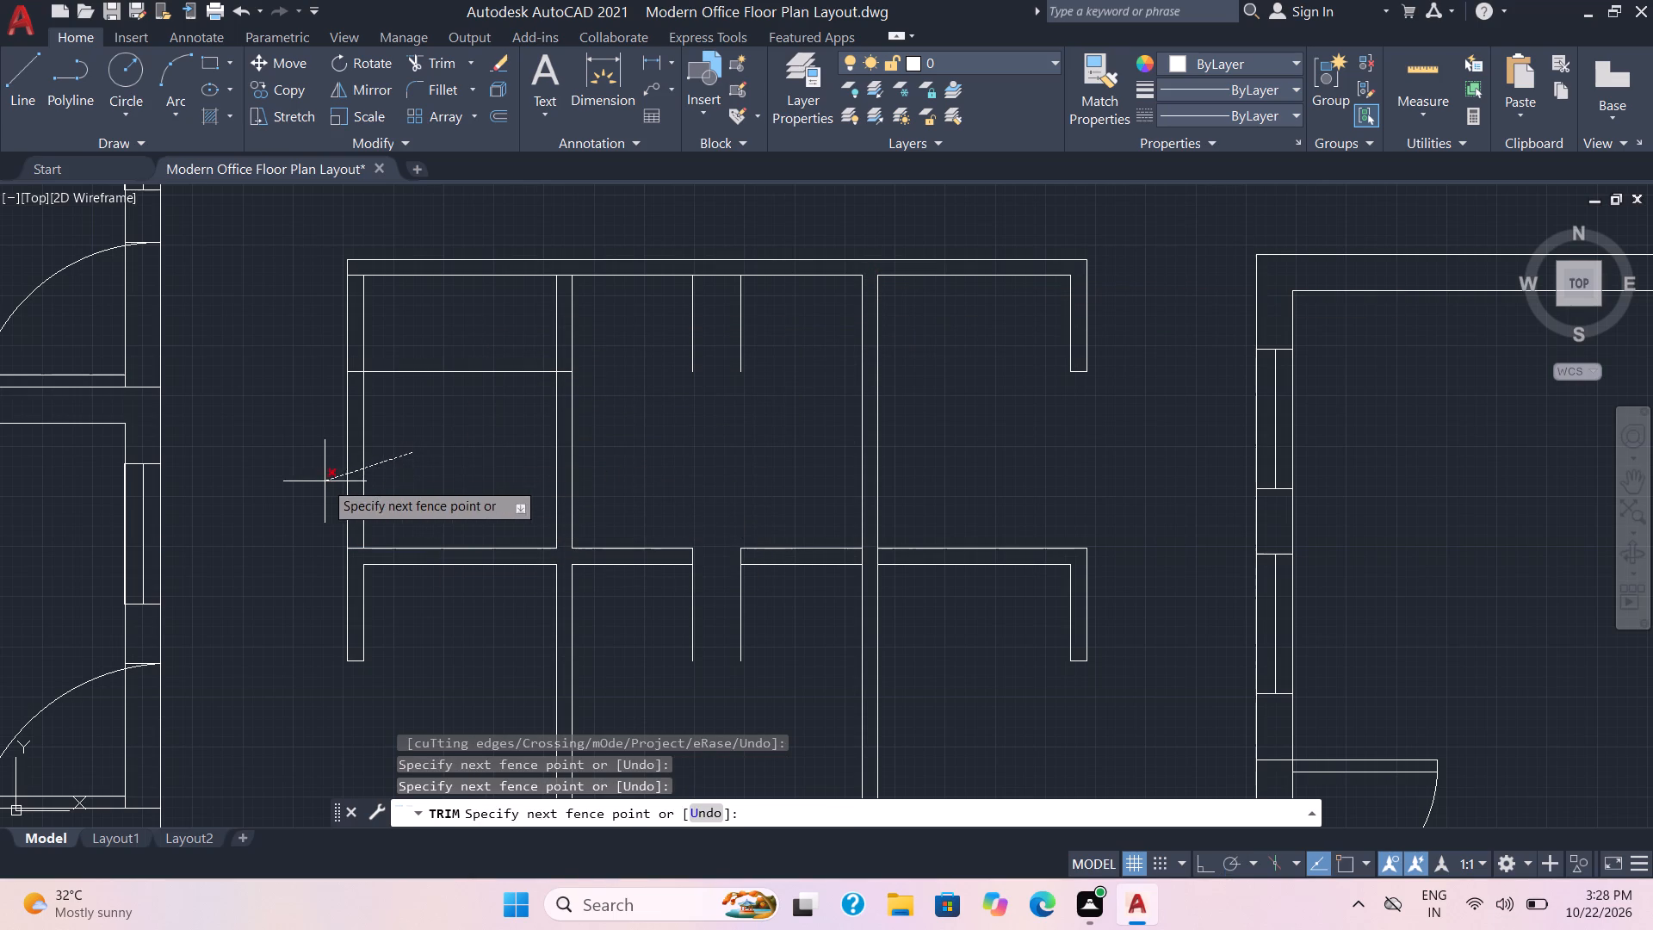
pyautogui.click(314, 482)
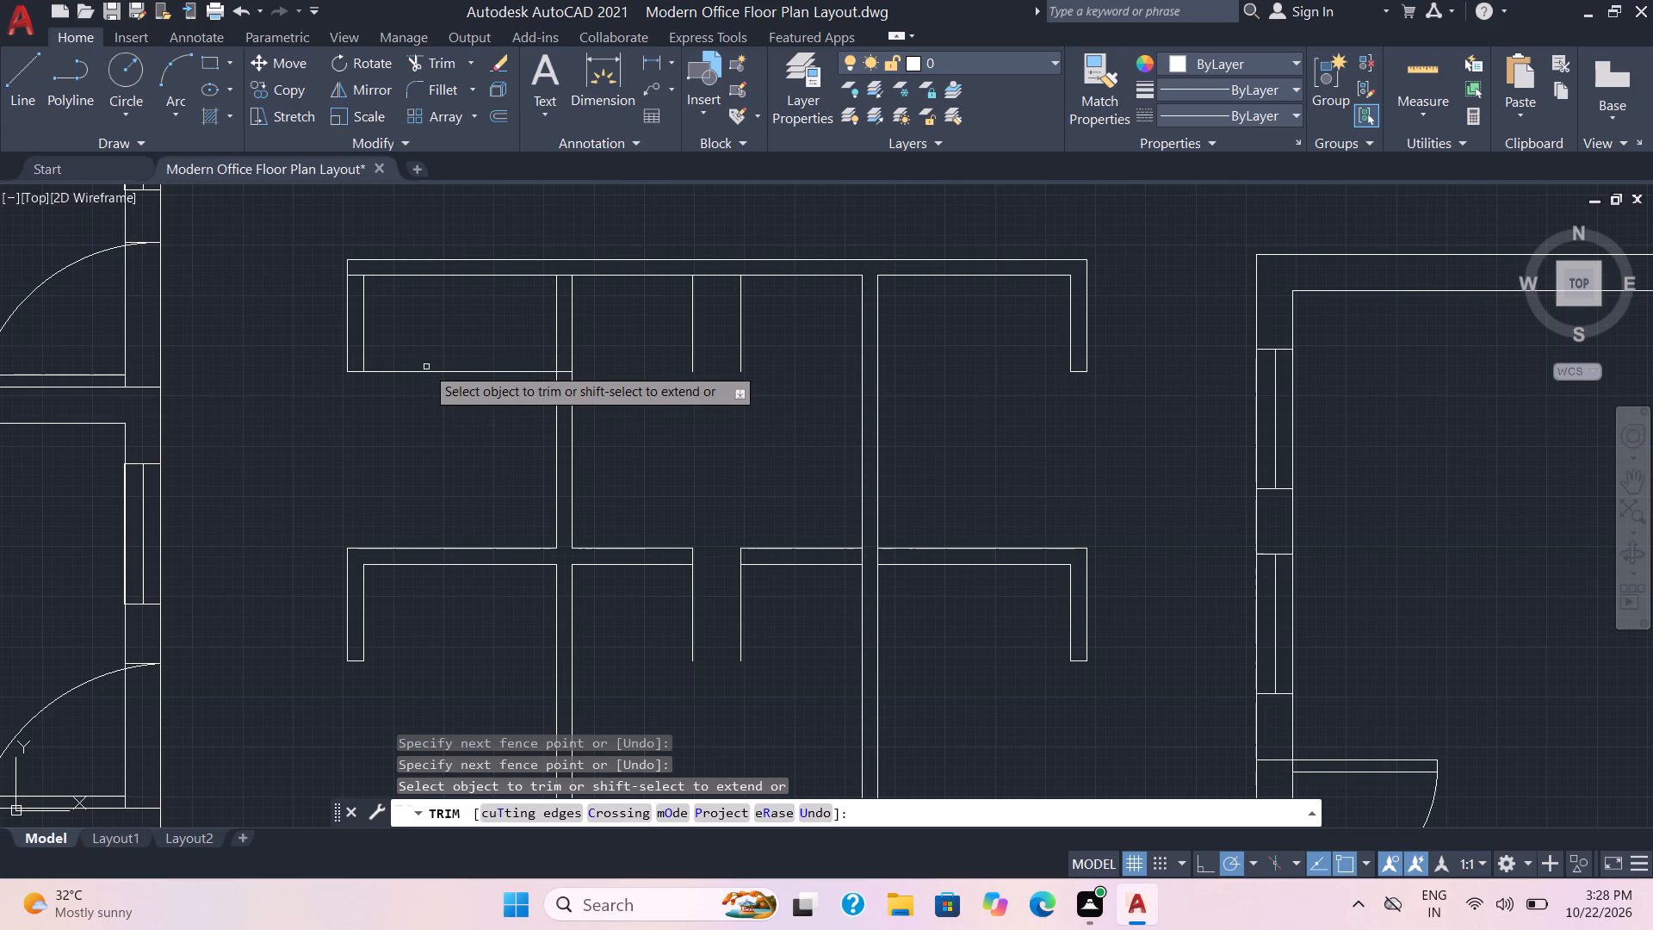
# Trim the 2' line across the upper west bay and first vertical partition, plus the pieces inside that partition's top junction and the west corner.
pyautogui.click(433, 375)
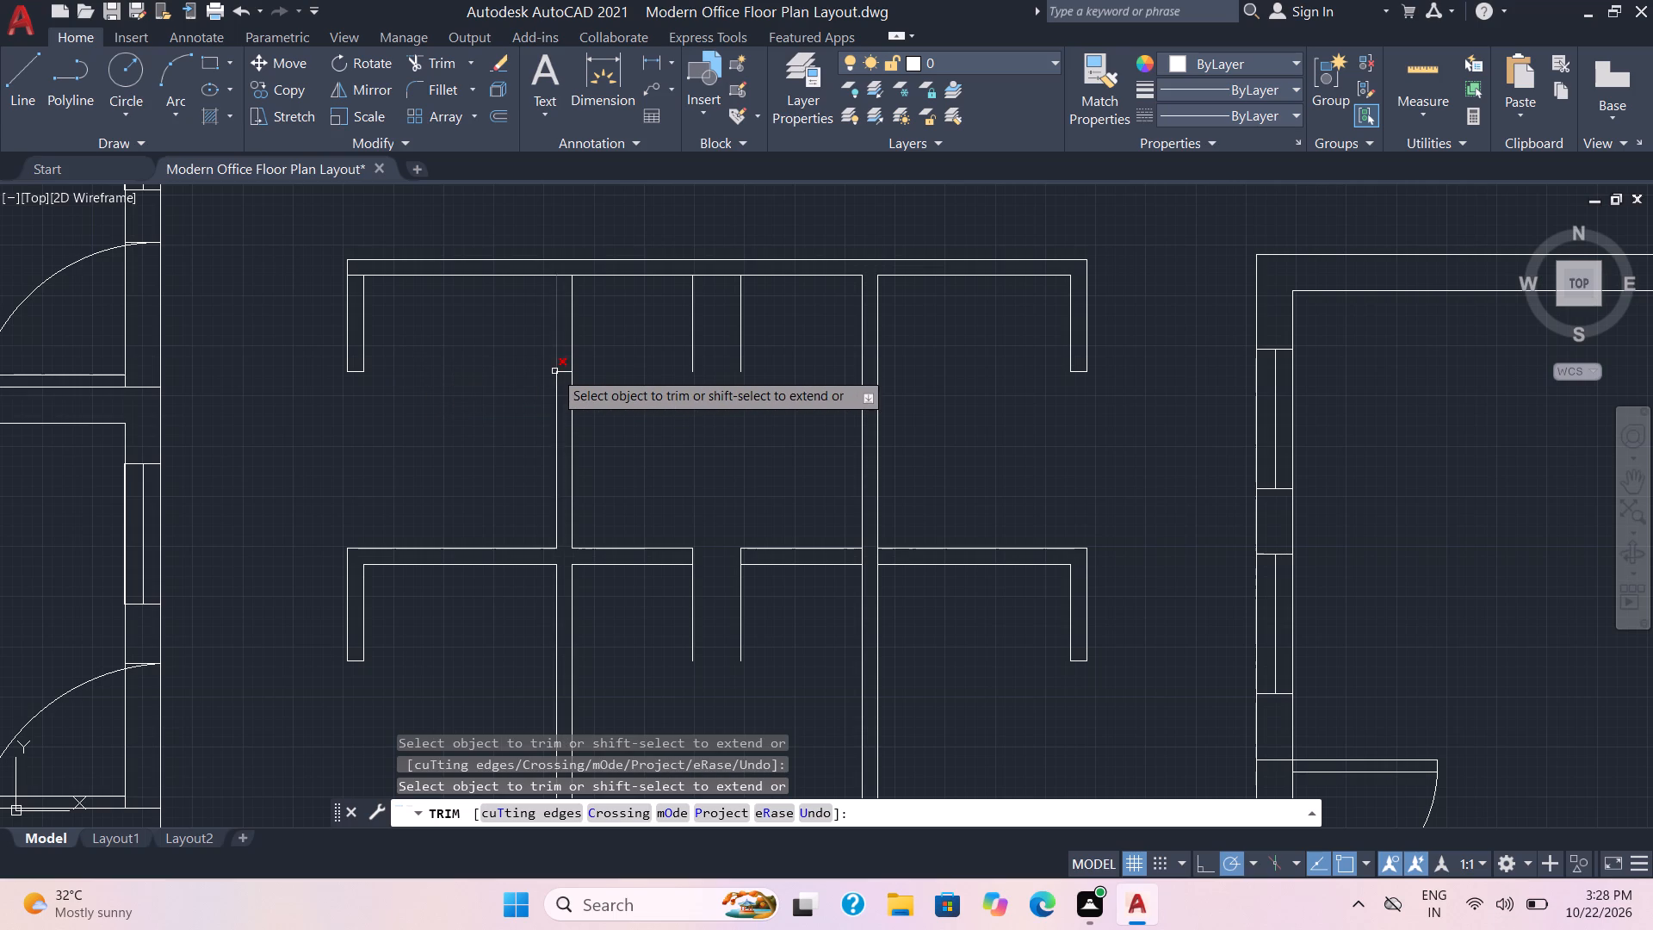
pyautogui.click(564, 374)
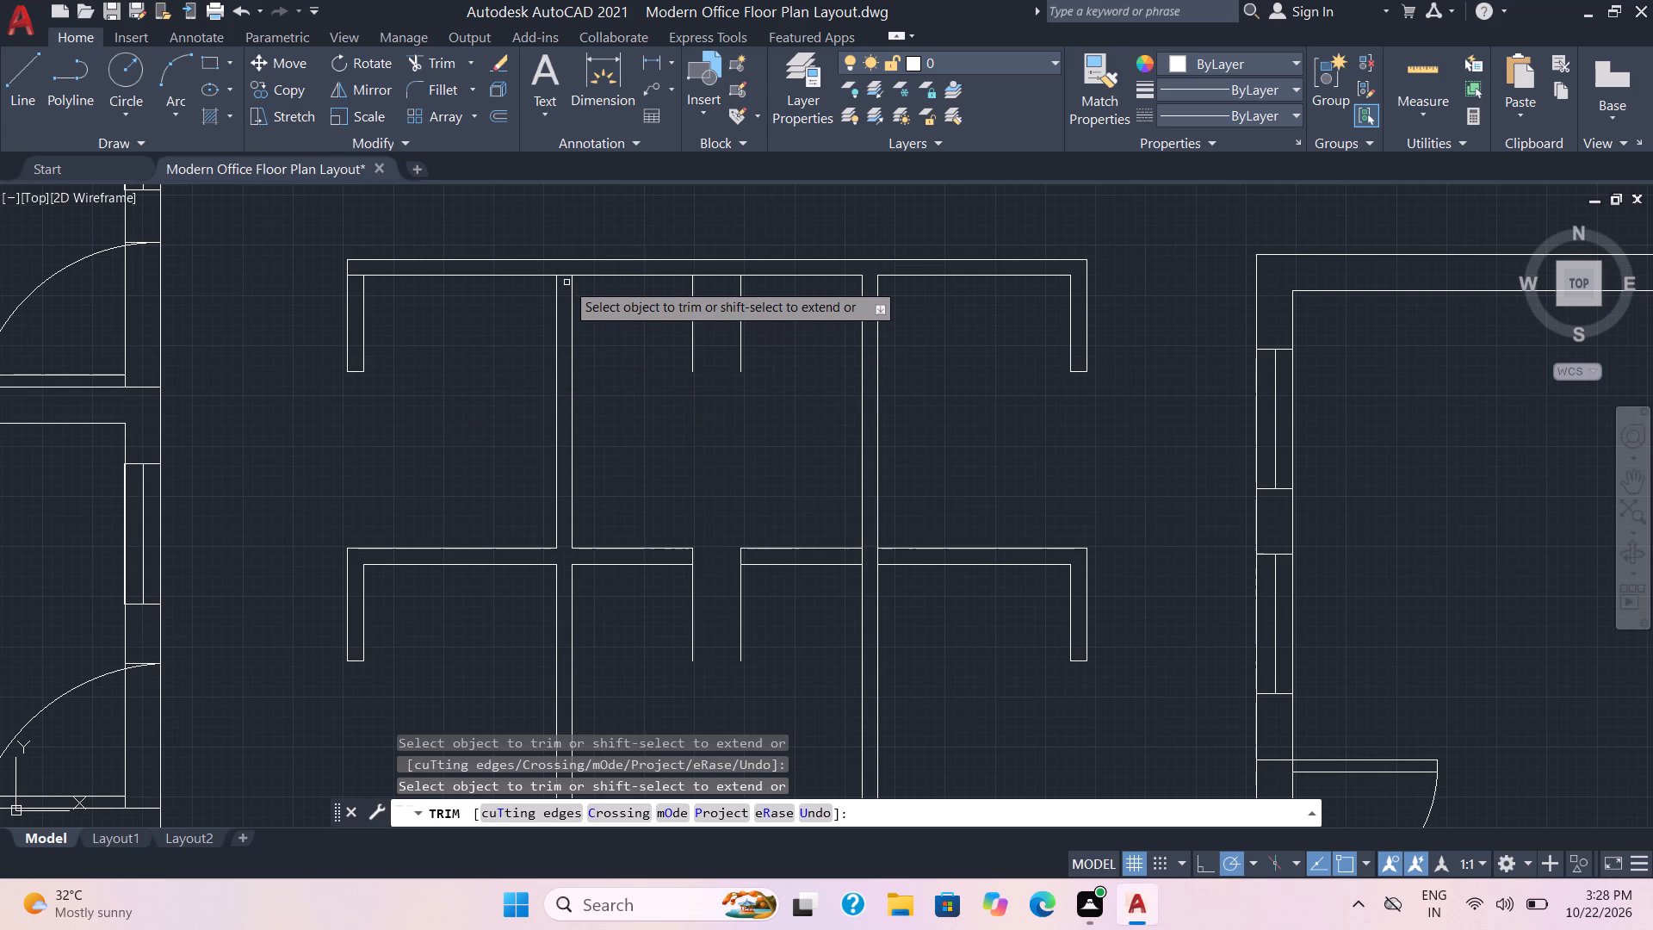
pyautogui.click(566, 277)
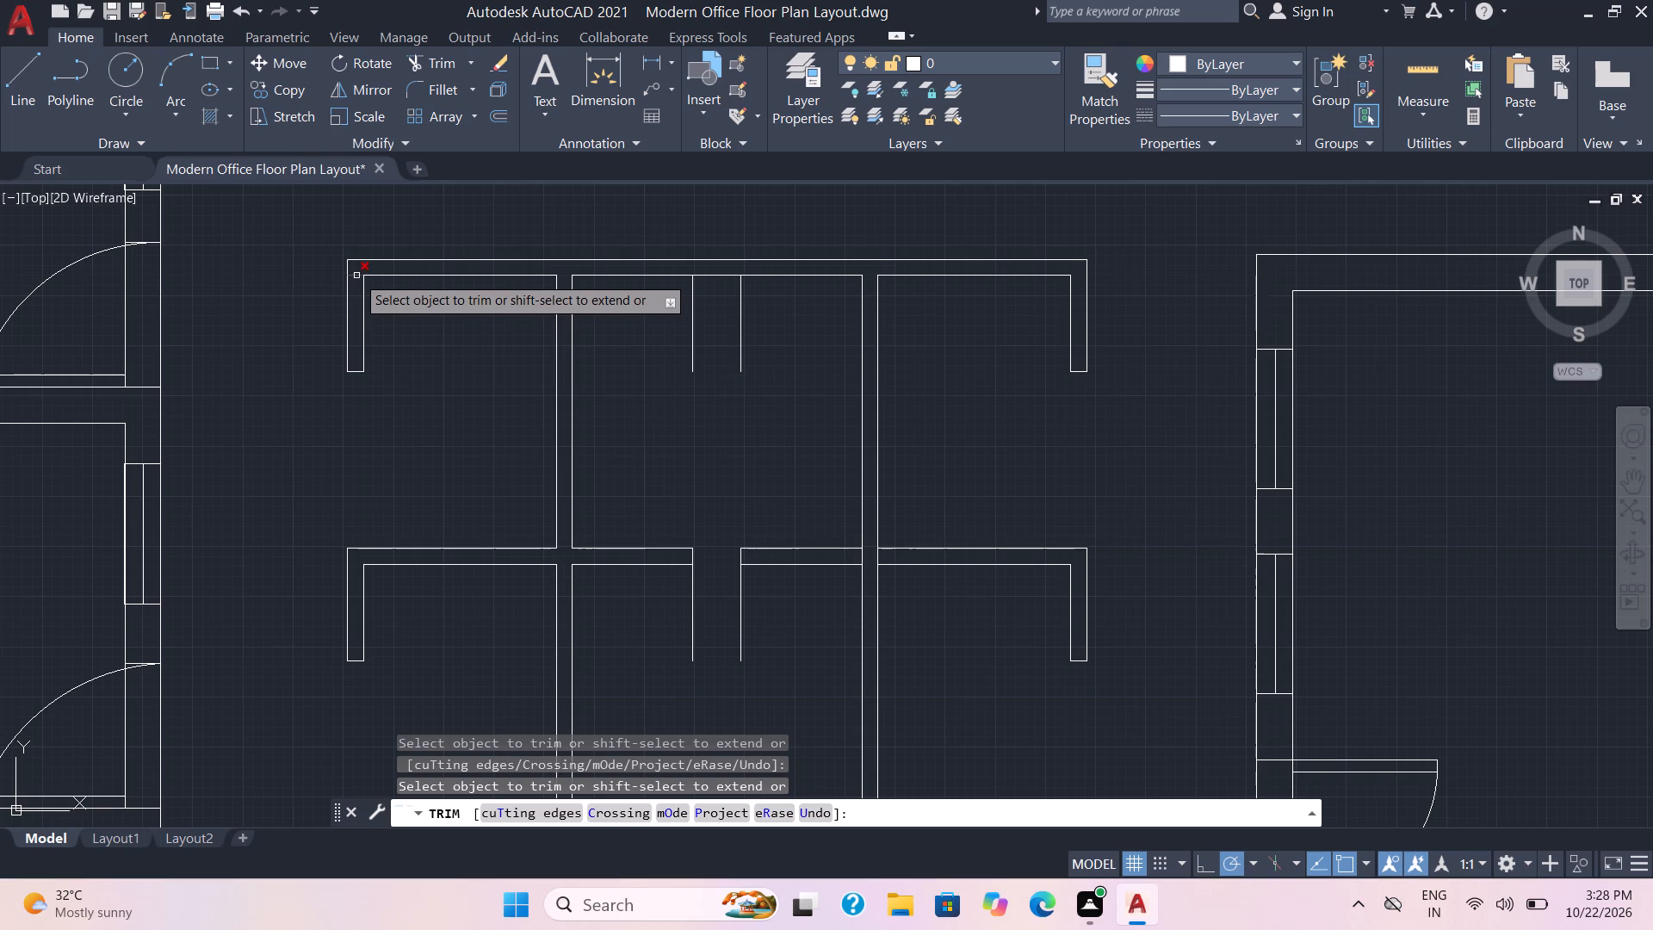
pyautogui.click(356, 276)
pyautogui.scroll(-1, 579, 411)
pyautogui.scroll(-1, 724, 458)
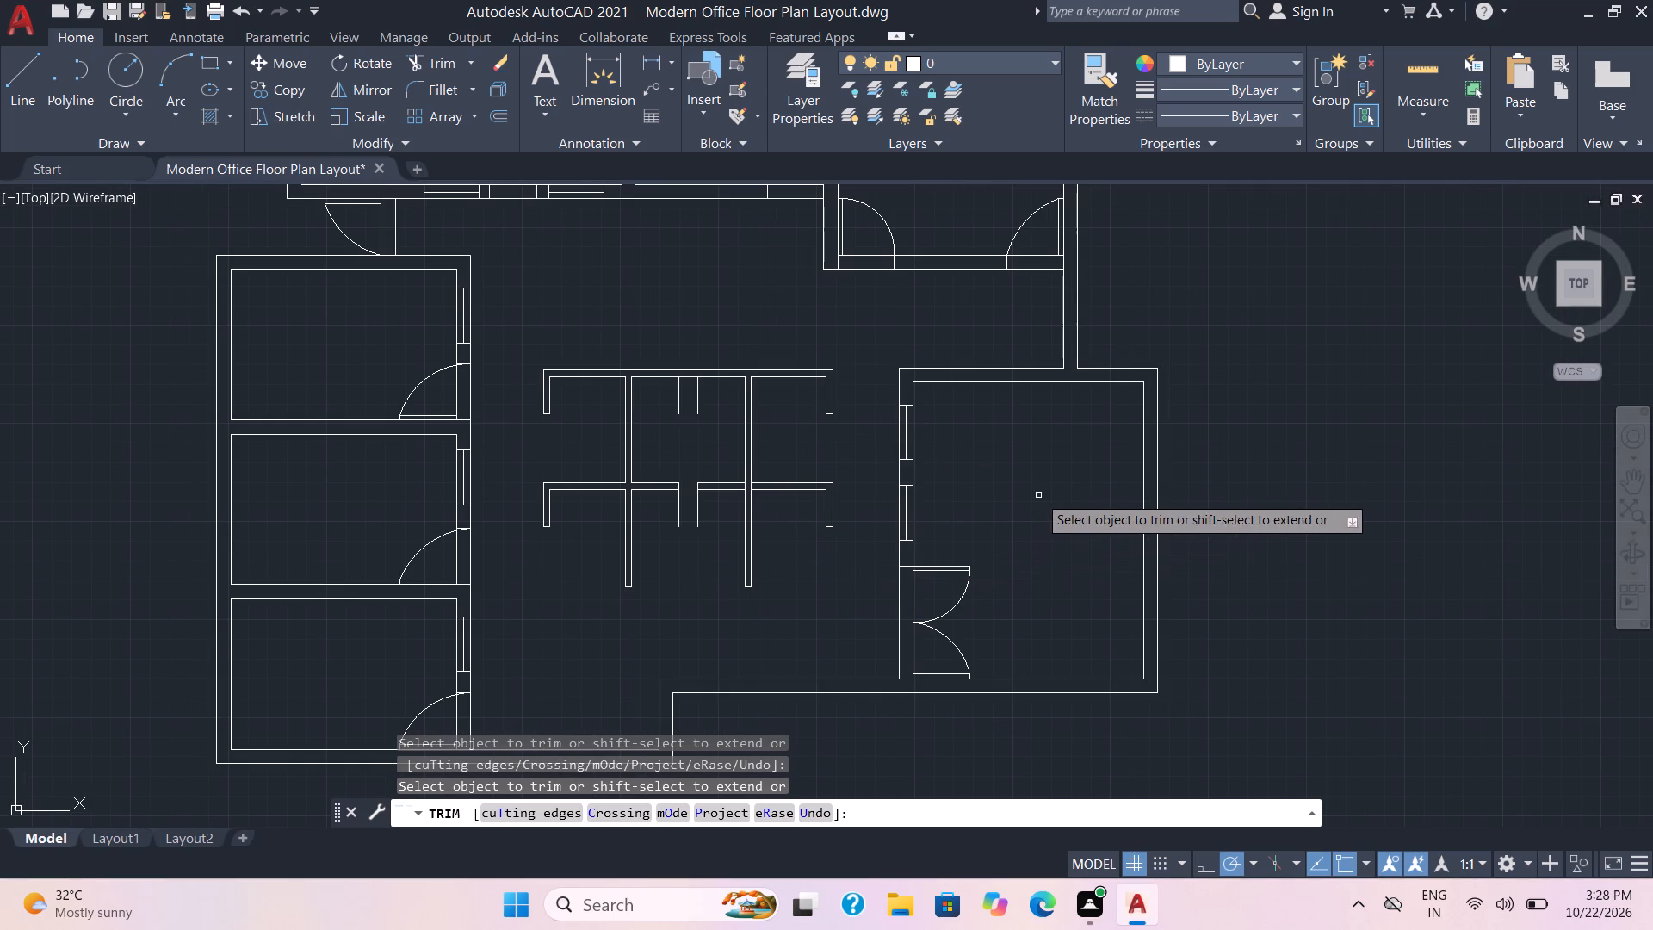
pyautogui.moveTo(1038, 495); pyautogui.dragTo(802, 464, button='middle')
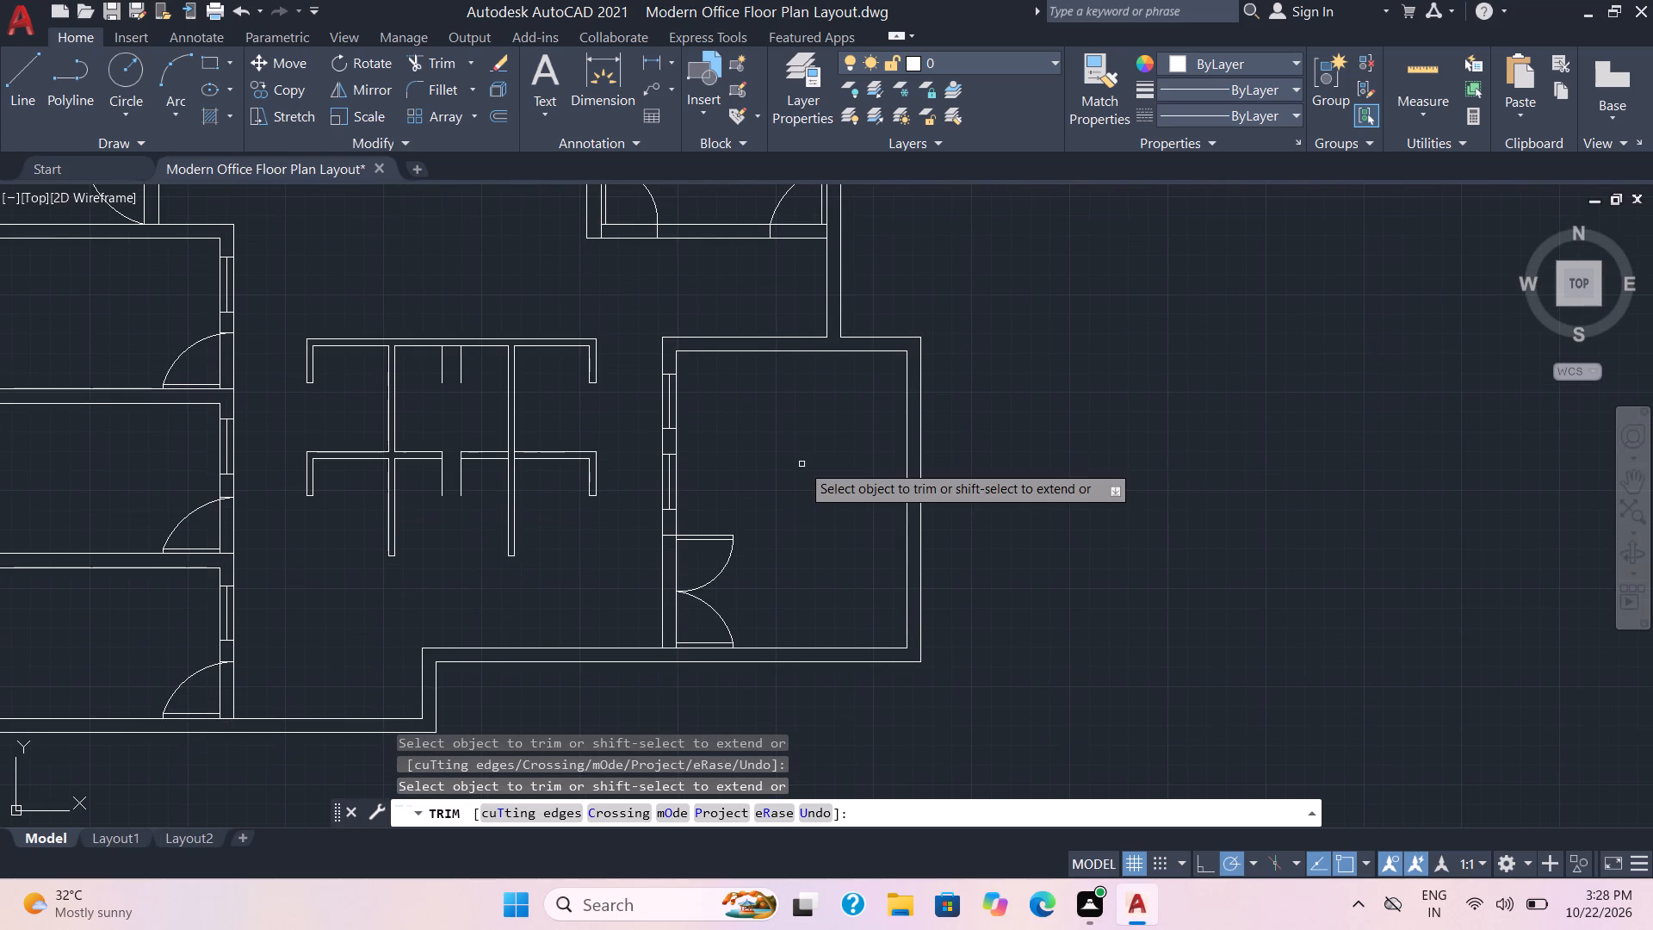
pyautogui.press('Escape')
# Save the drawing.
pyautogui.hotkey('ctrl', 's')
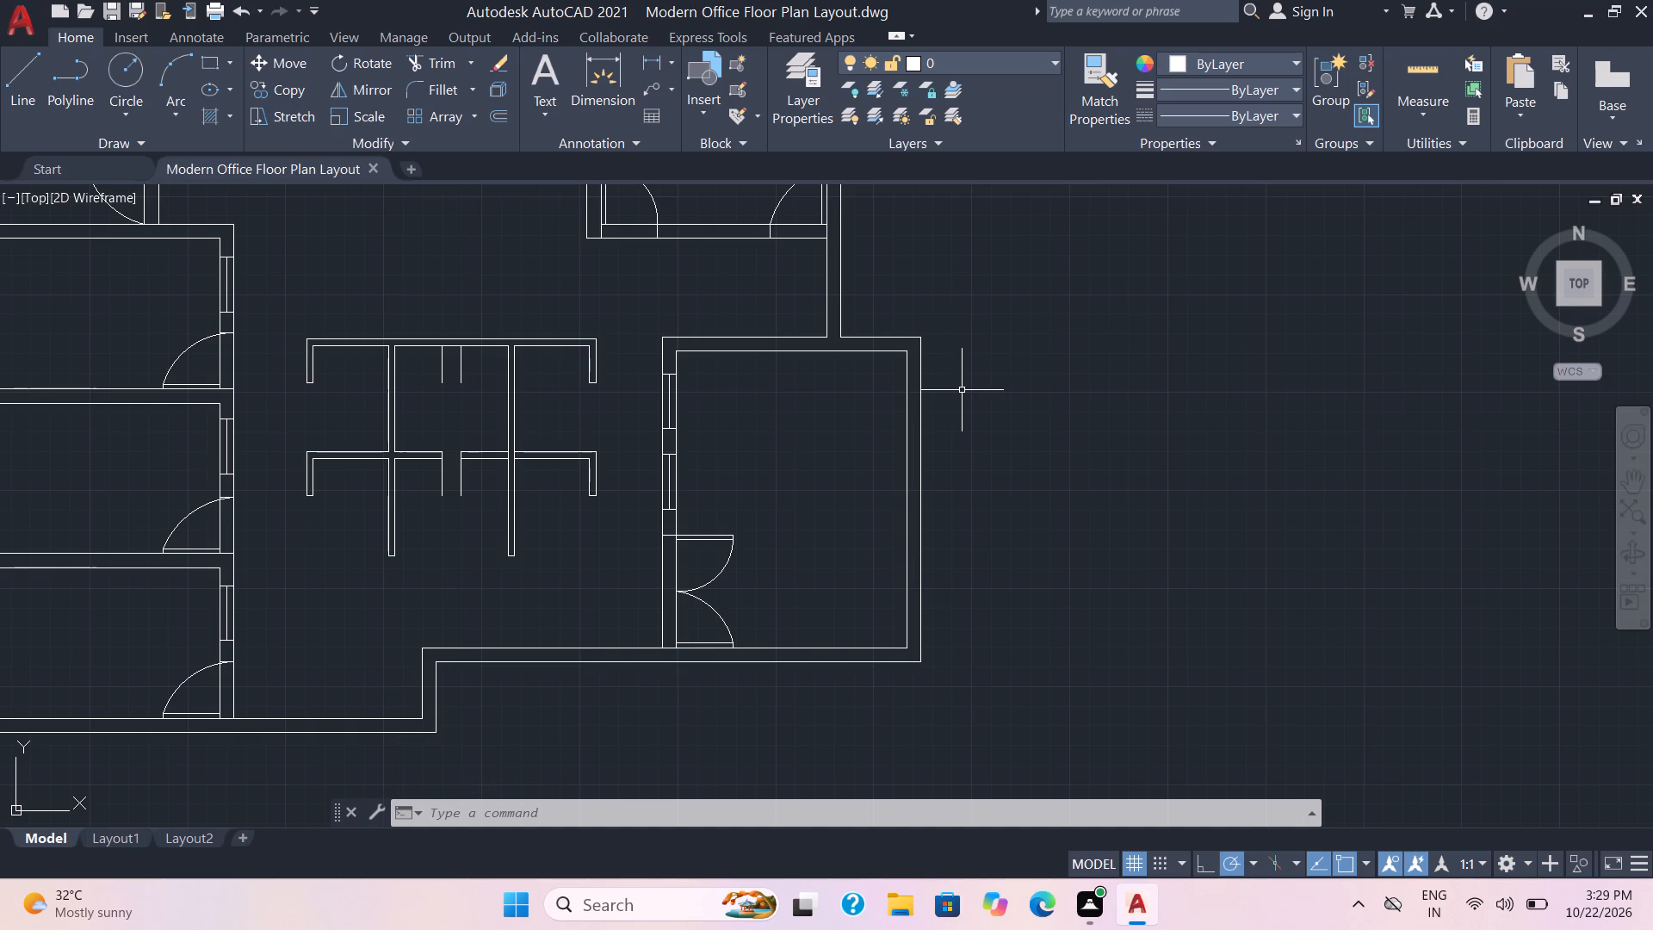
# Check the dimensions of the north-east room with two doors using Quick Measure.
pyautogui.moveTo(941, 232); pyautogui.dragTo(961, 399, button='middle')
pyautogui.moveTo(961, 399); pyautogui.dragTo(969, 515, button='middle')
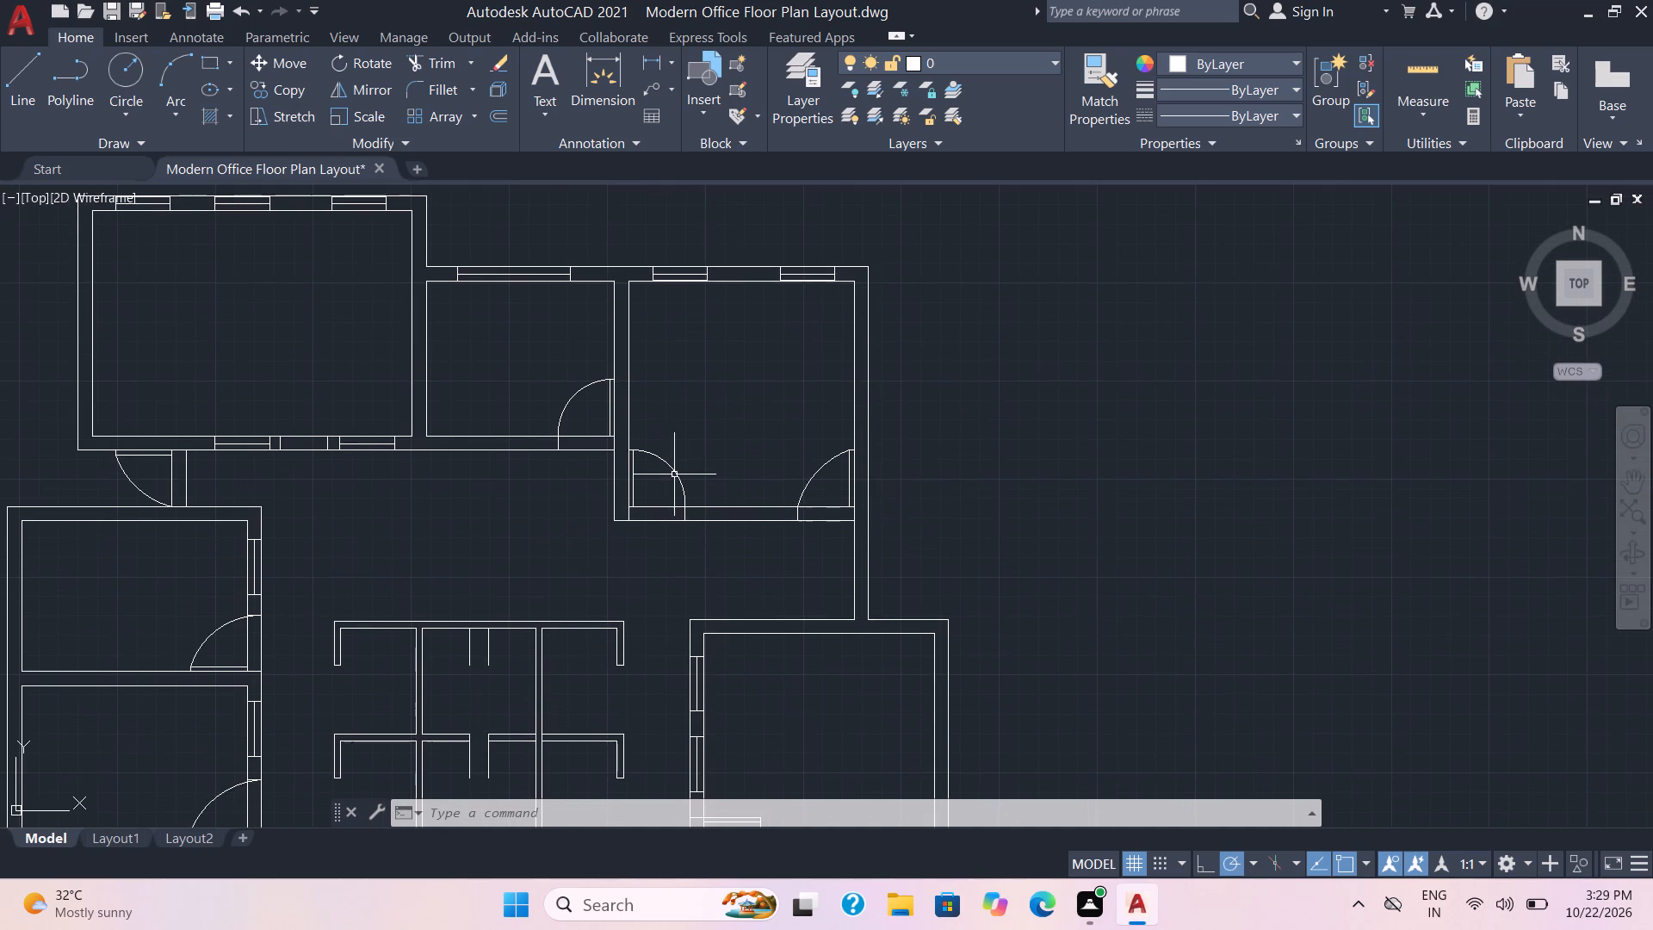
pyautogui.scroll(1, 675, 397)
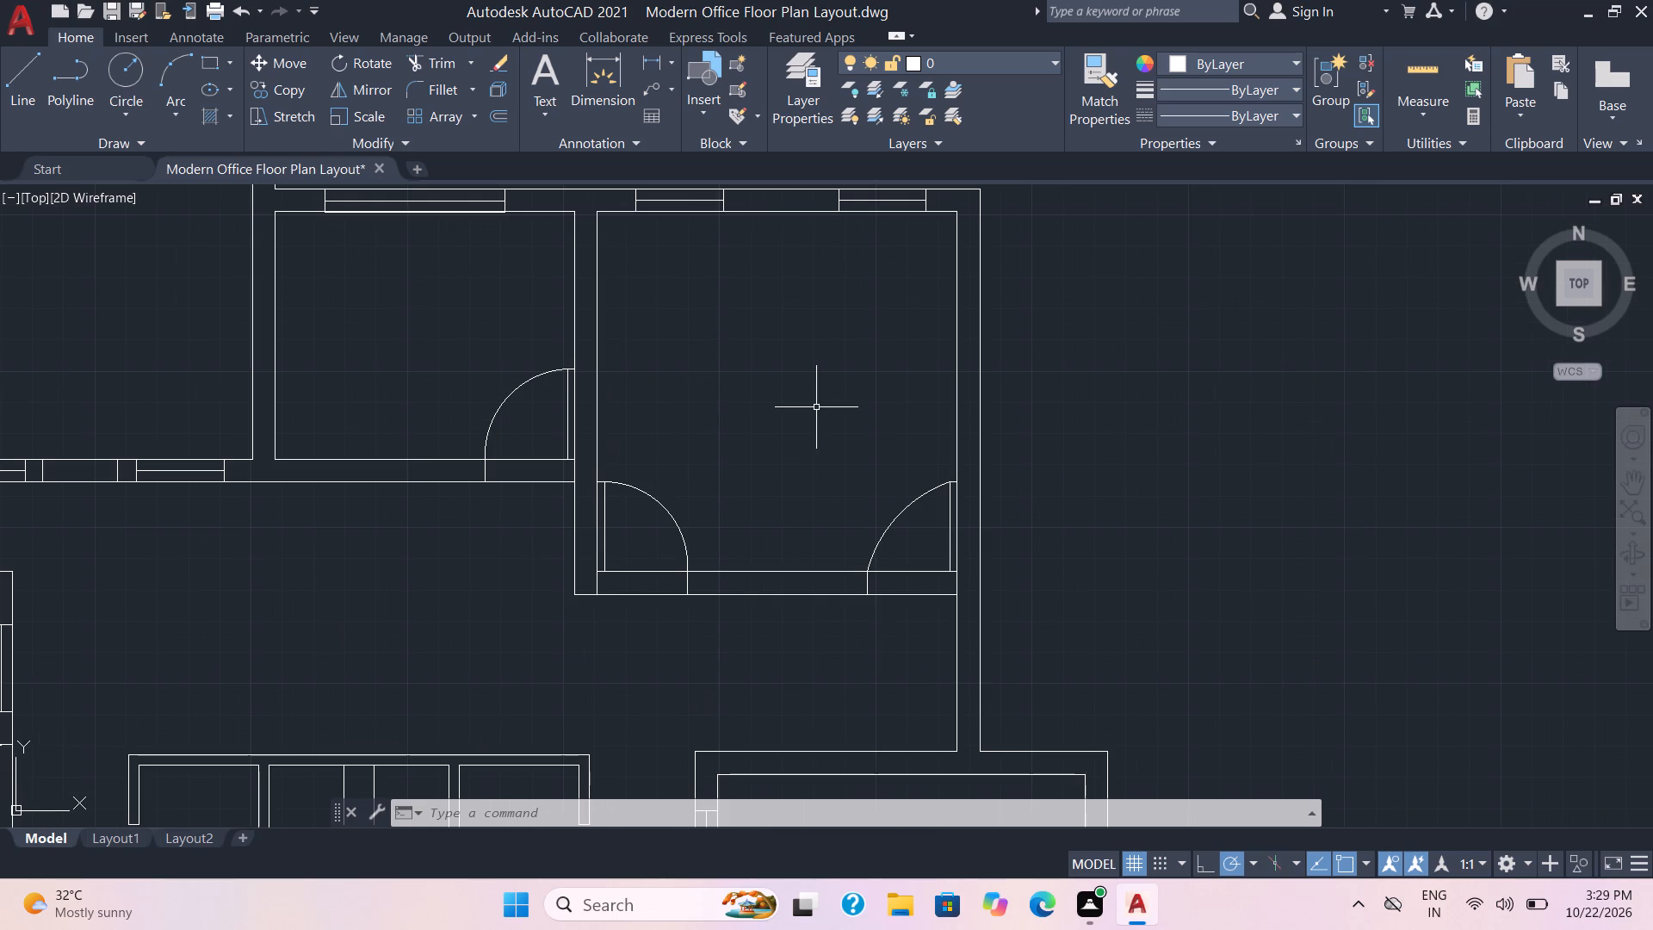
pyautogui.moveTo(828, 407); pyautogui.dragTo(734, 411, button='middle')
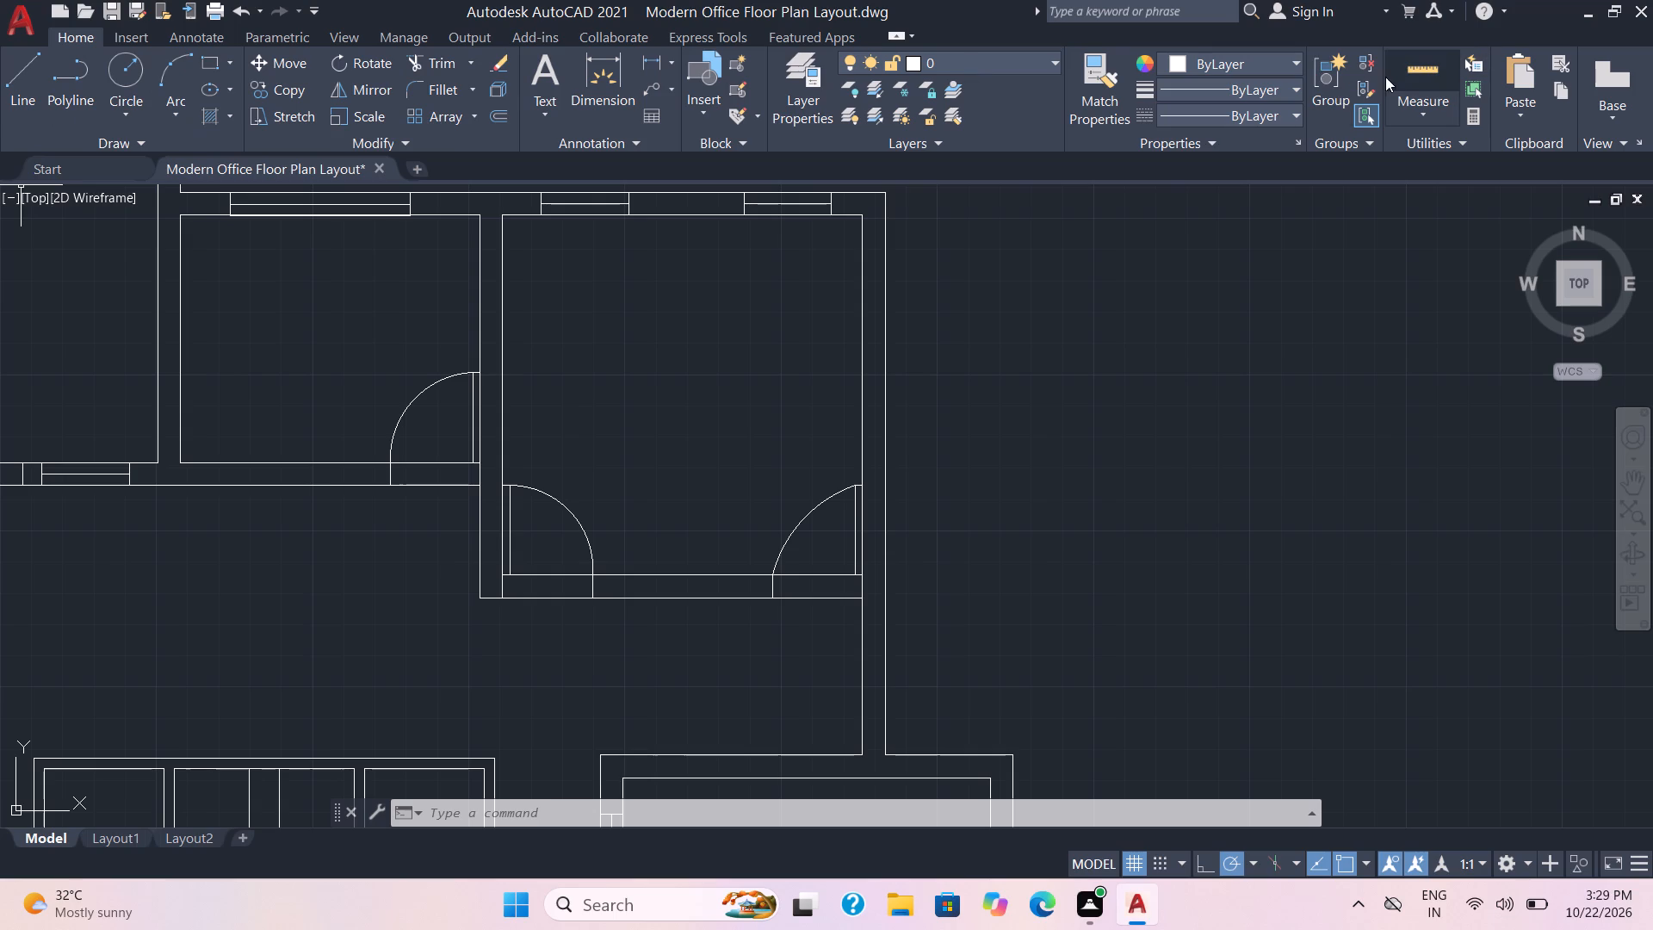
pyautogui.click(1411, 70)
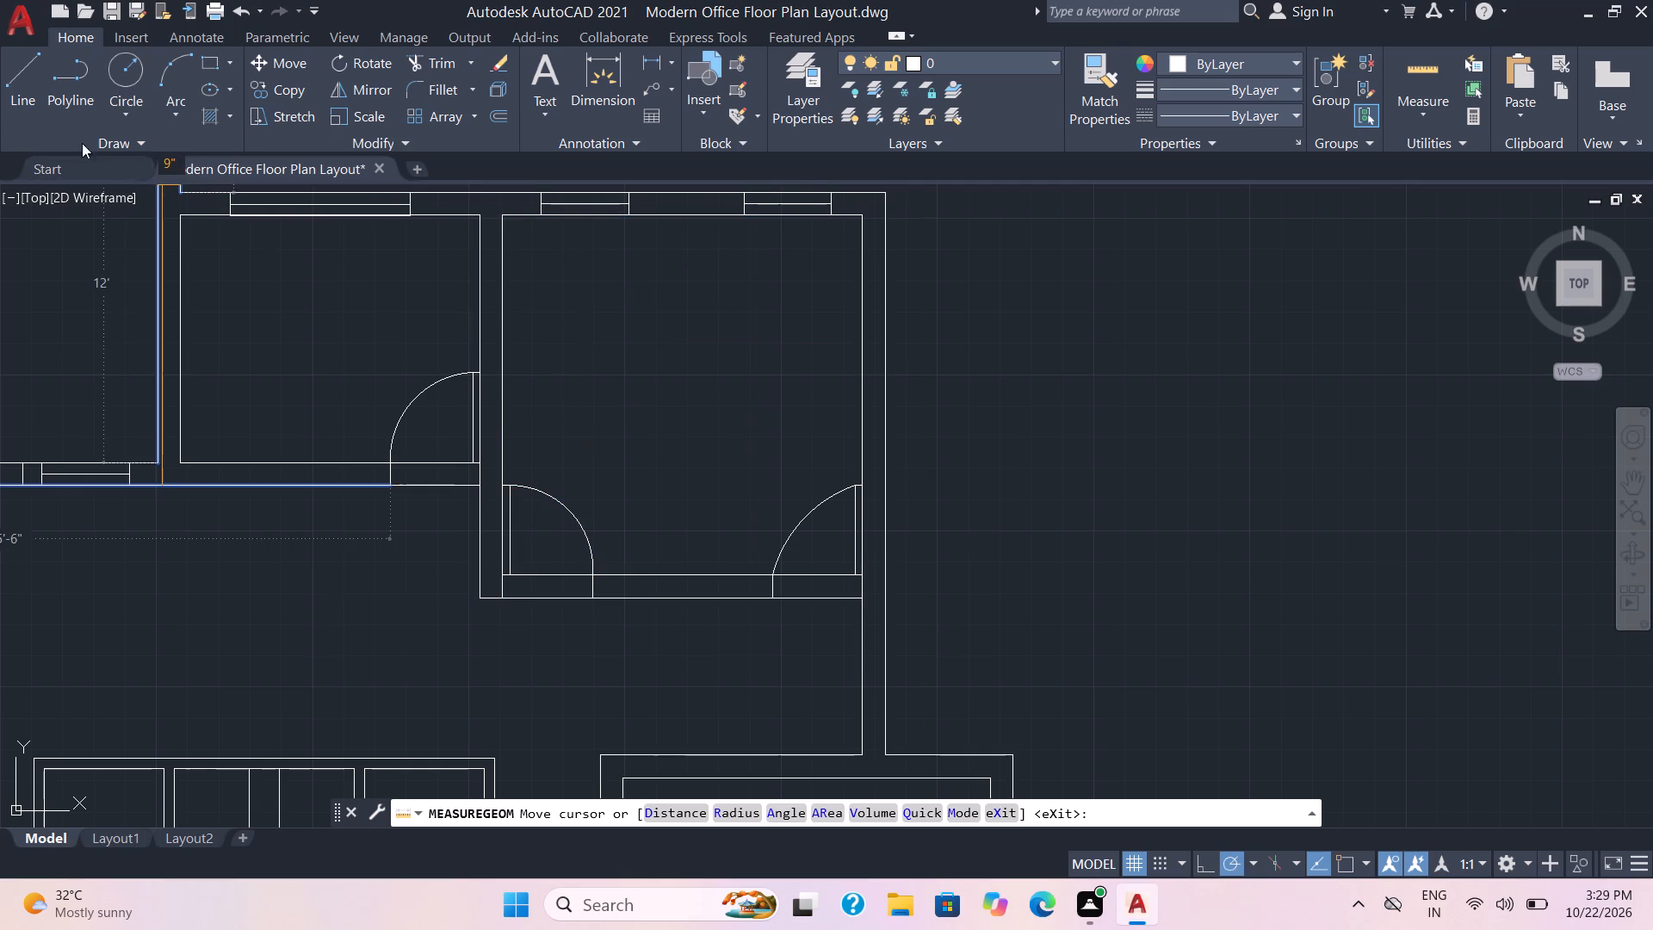
pyautogui.press('Escape')
# Draw an 8' by 8' rectangle inside the north-east room with two doors.
pyautogui.write('rec')
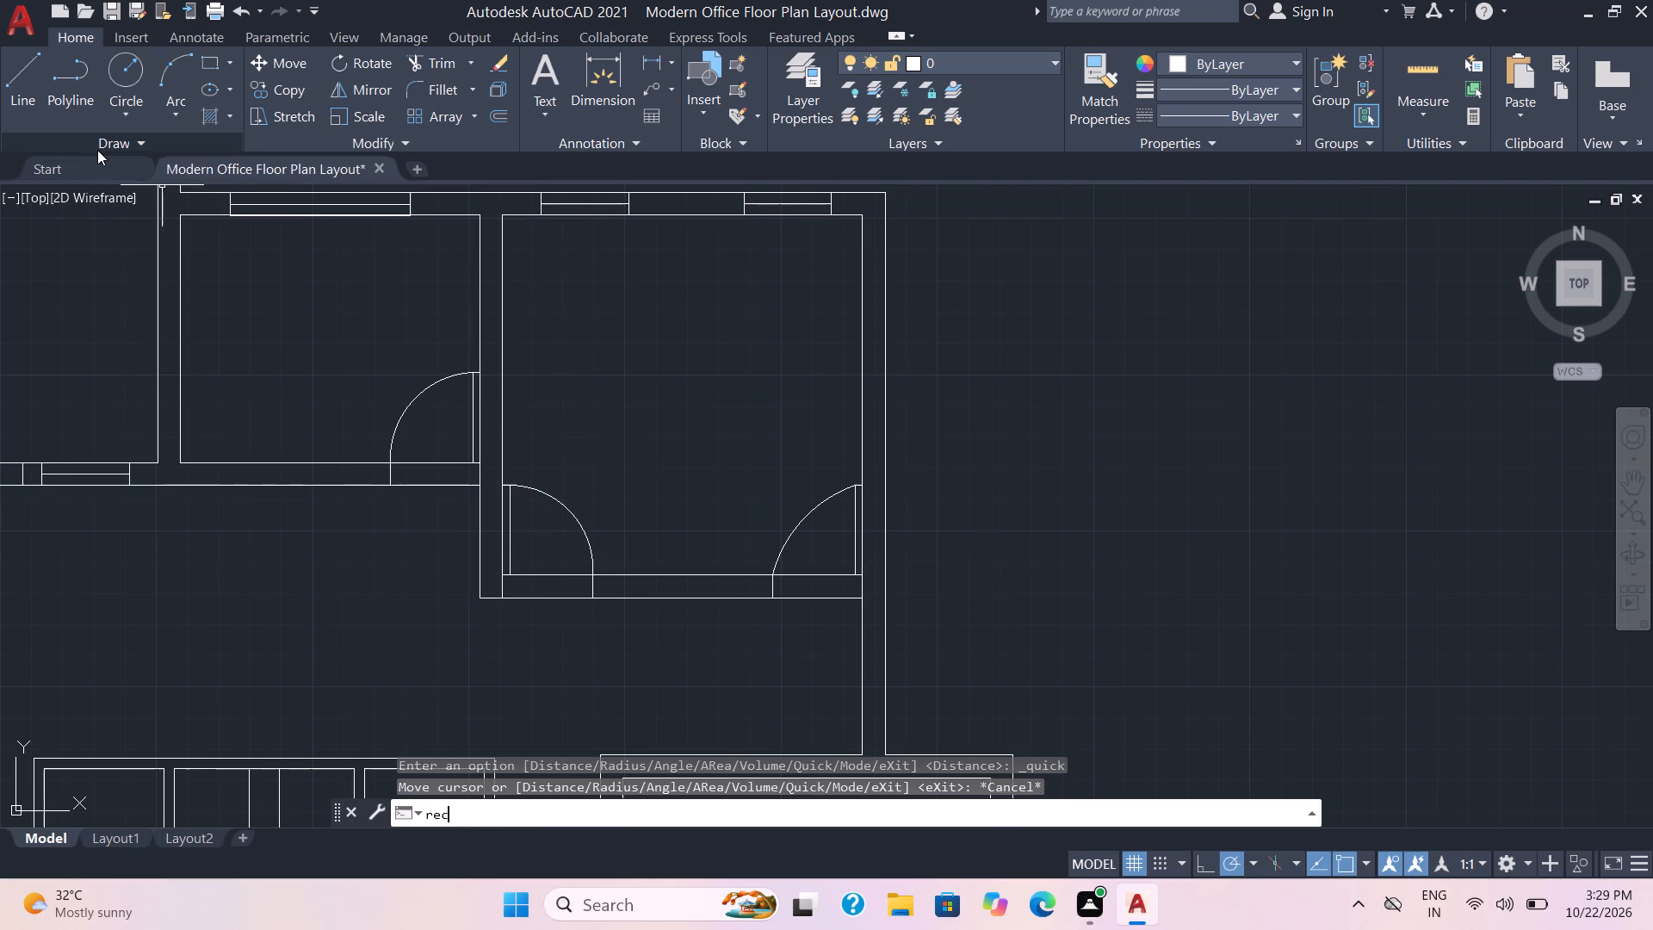
pyautogui.press('Return')
pyautogui.press('d')
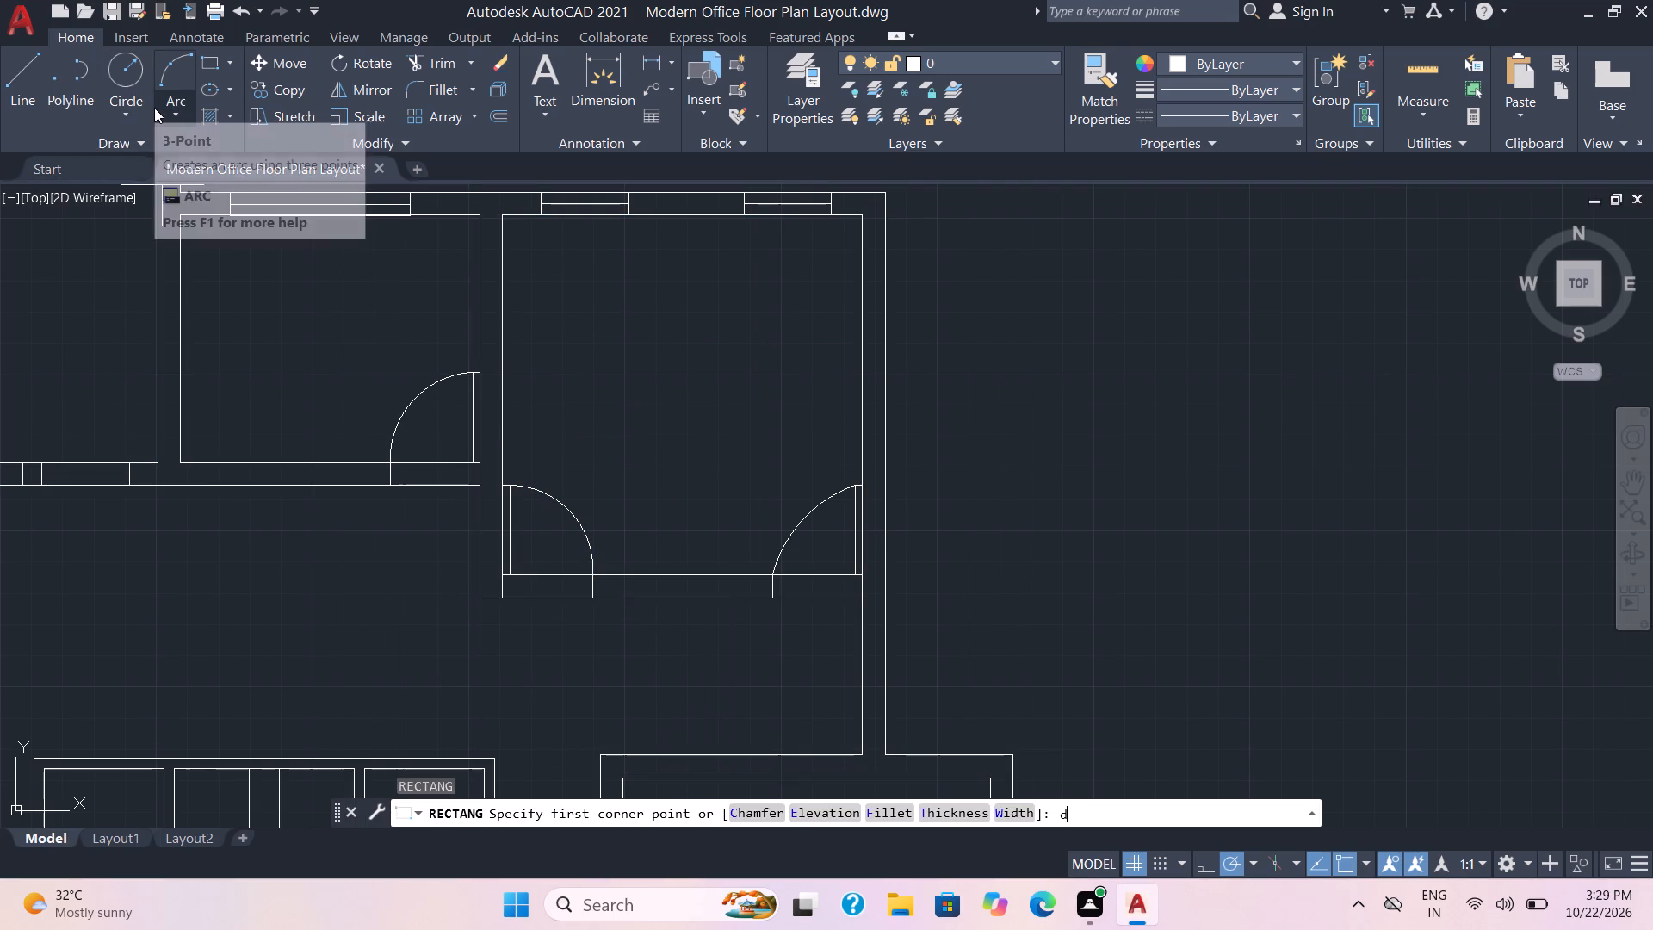
pyautogui.press('Return')
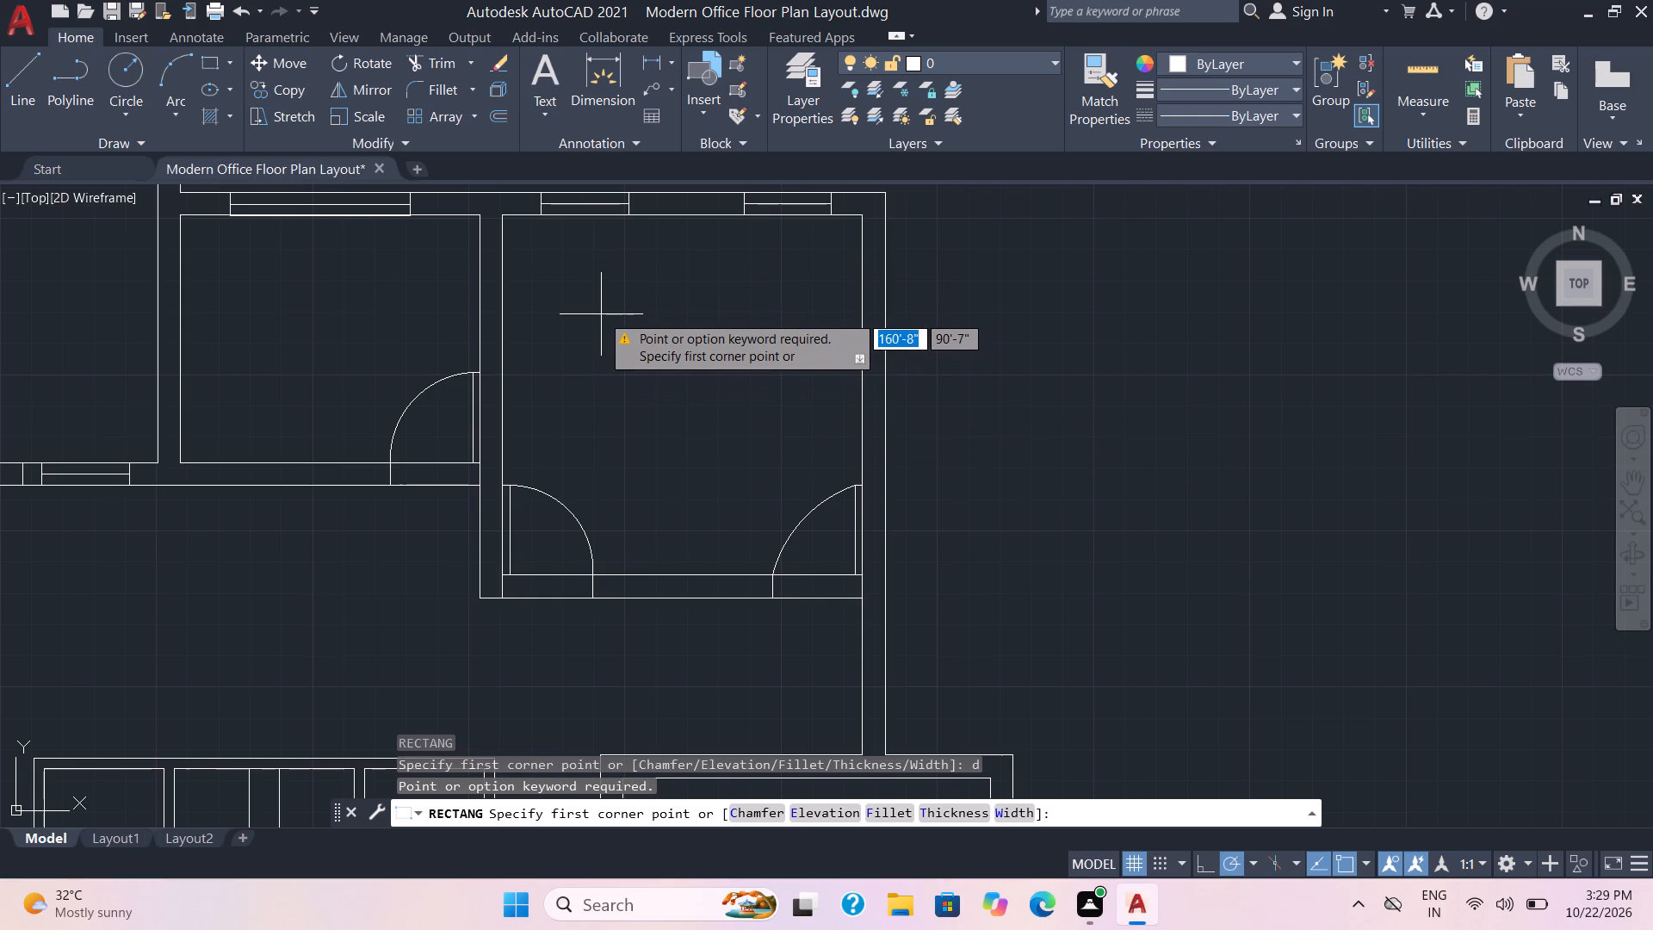
pyautogui.click(604, 312)
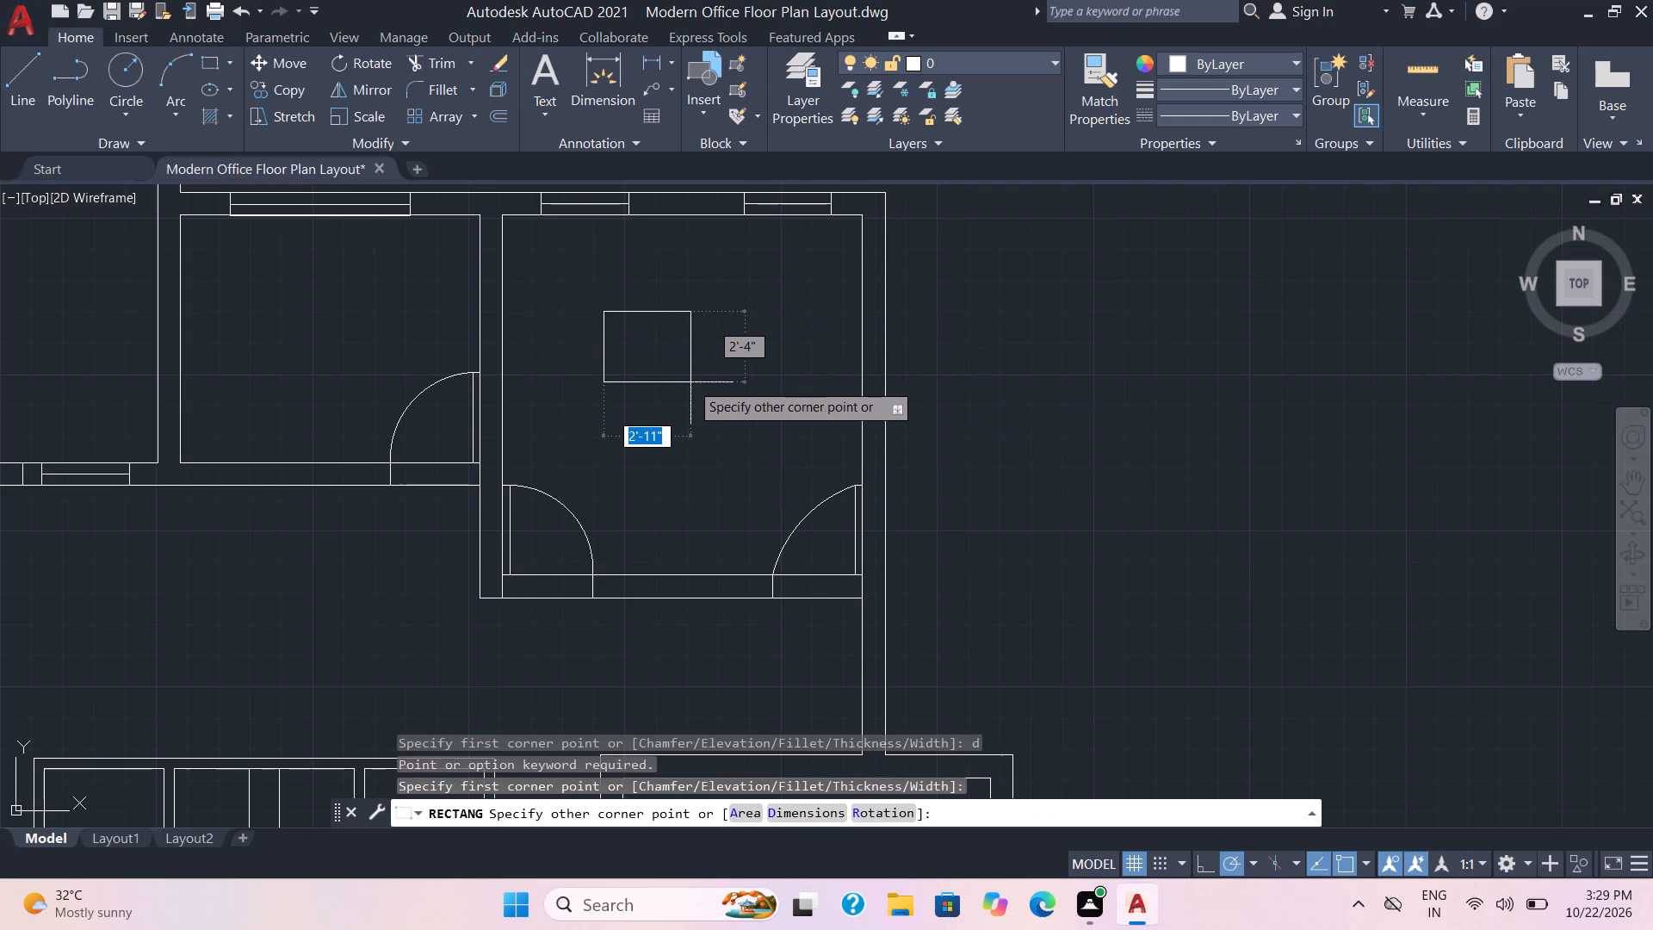
pyautogui.press('d')
pyautogui.press('Return')
pyautogui.write("8'")
pyautogui.press('Return')
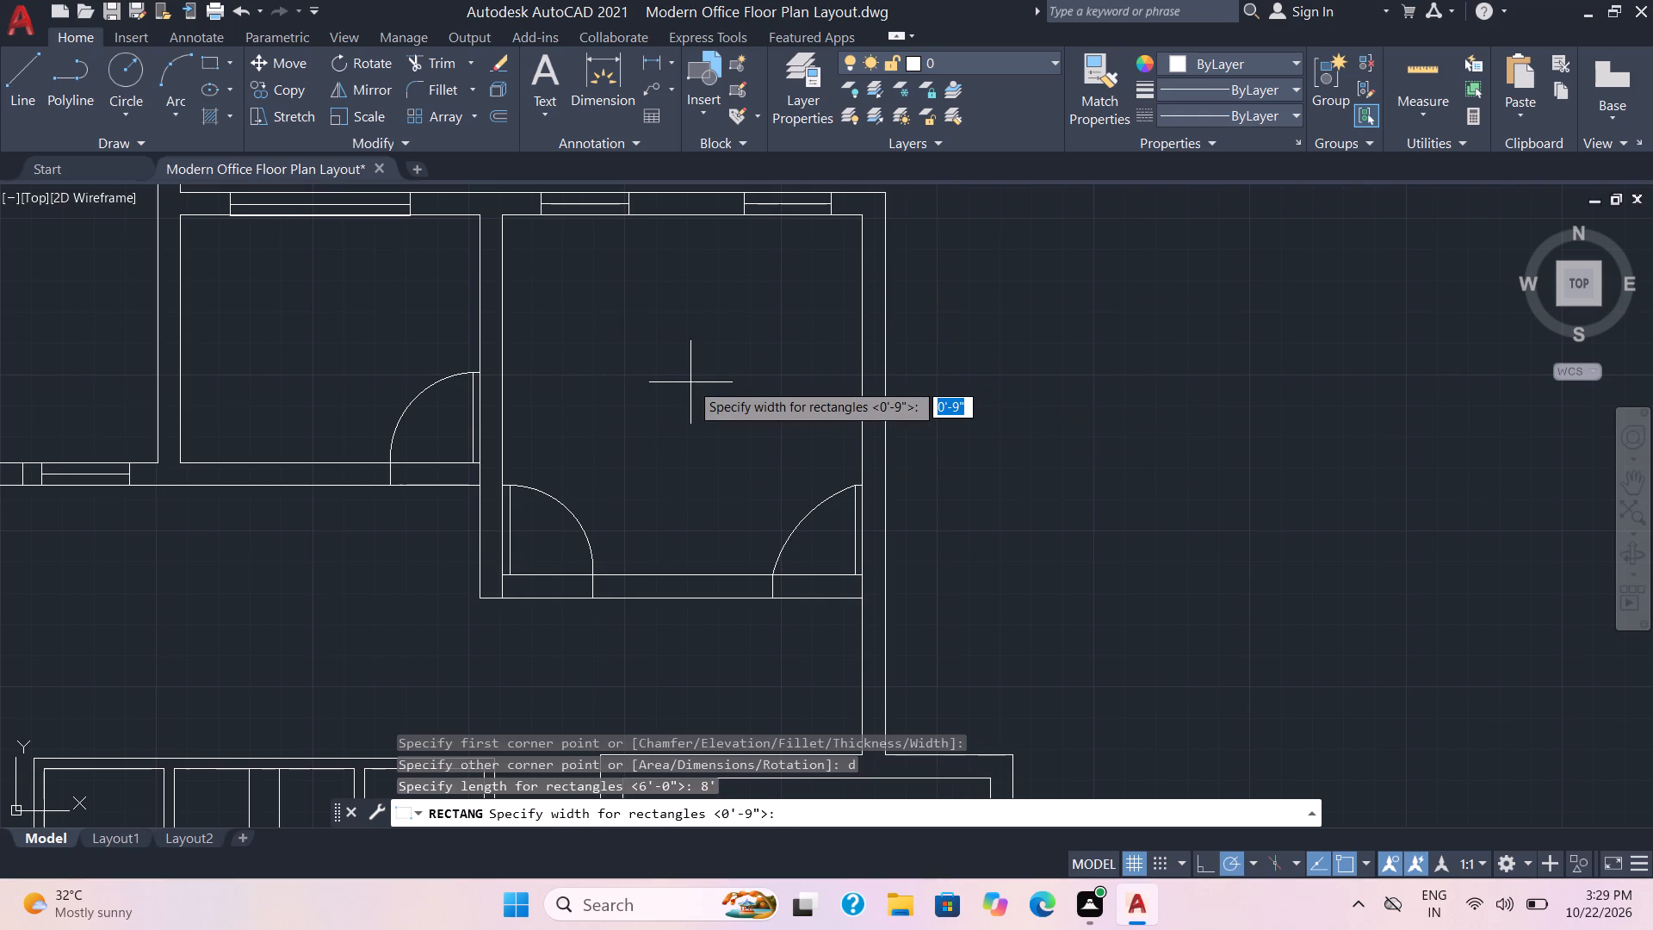
pyautogui.write("8'")
pyautogui.press('Return')
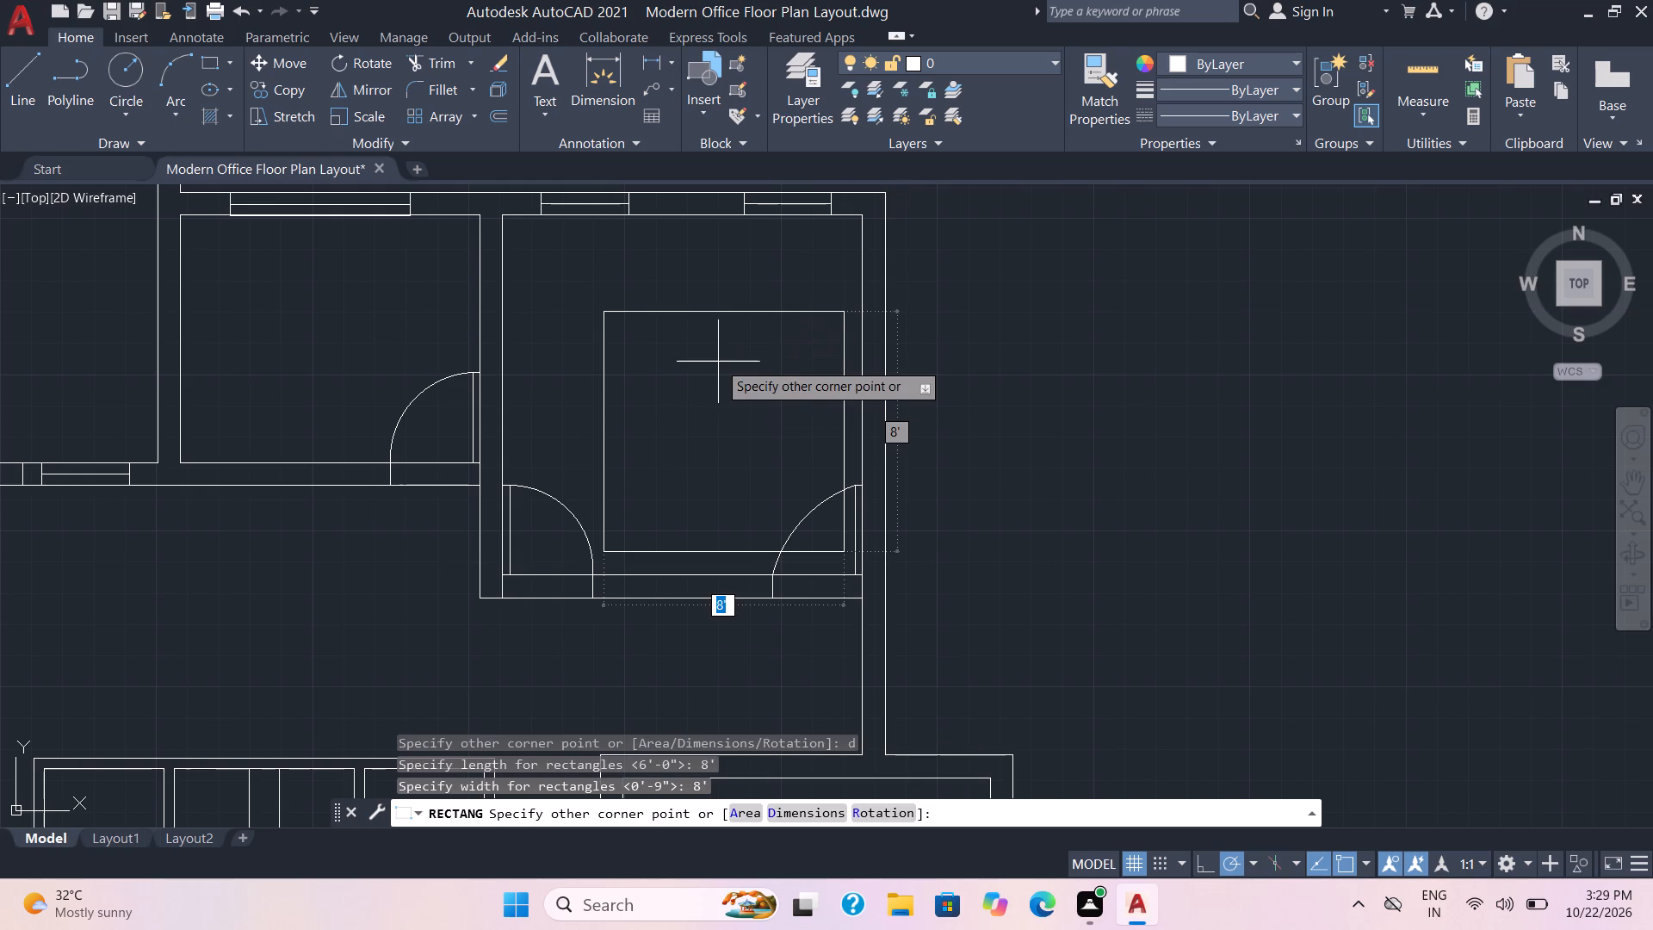
pyautogui.click(718, 362)
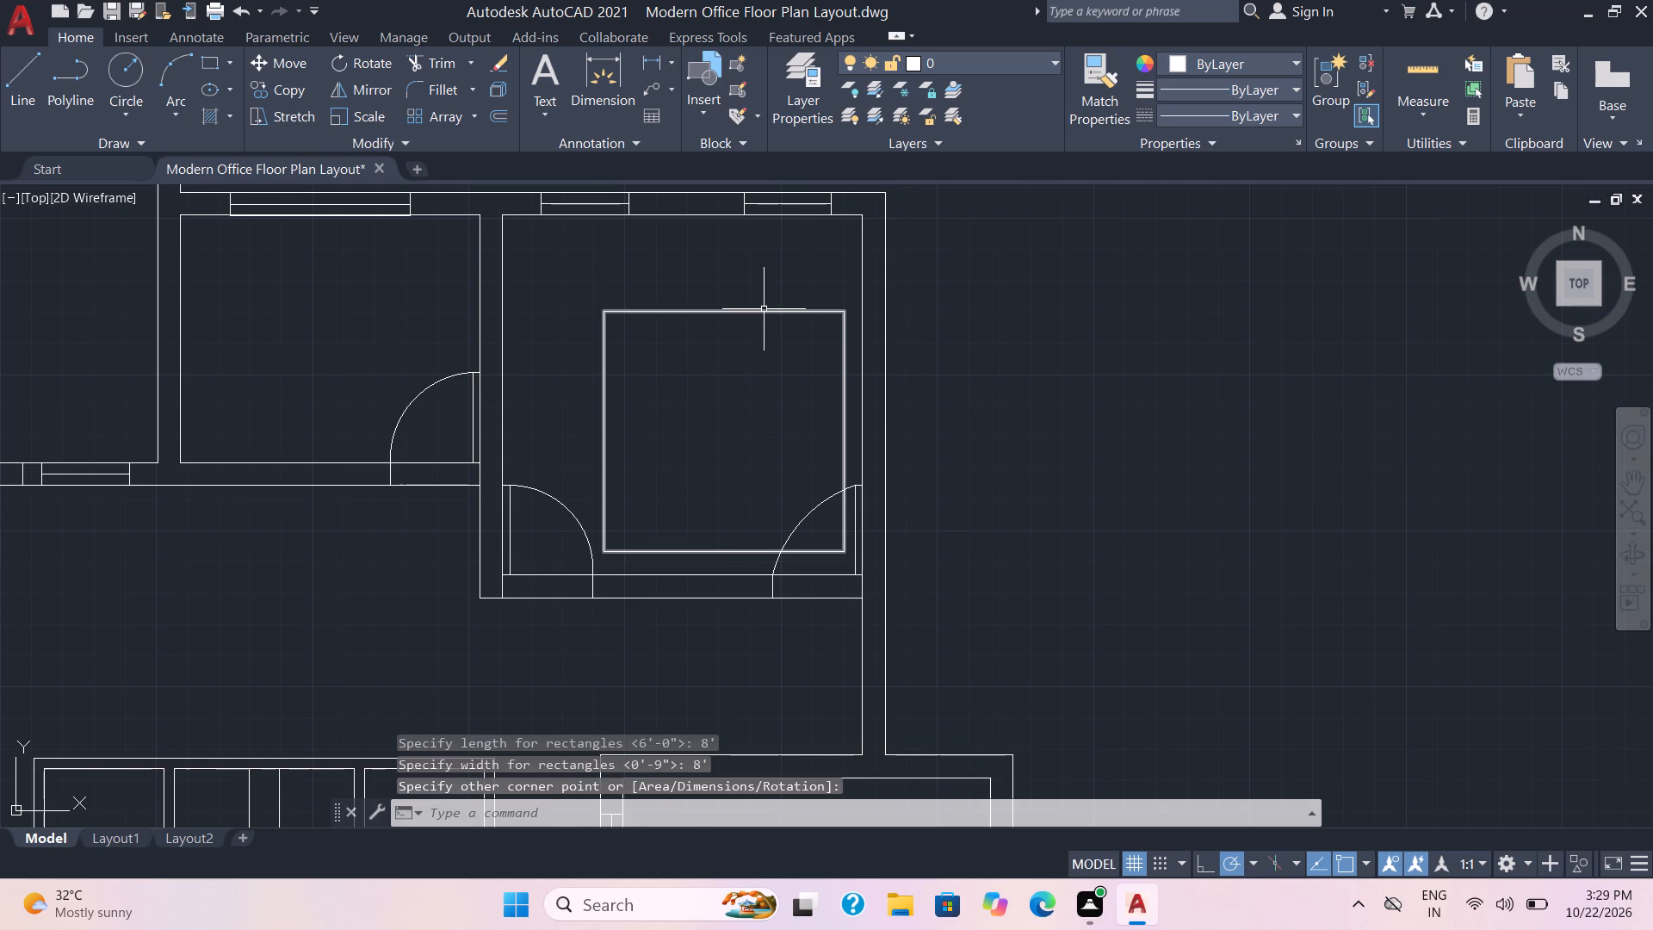
# Move the 8' square about 1'-4" to the north-west so it sits near the middle of the room.
pyautogui.click(764, 309)
pyautogui.press('m')
pyautogui.press('Return')
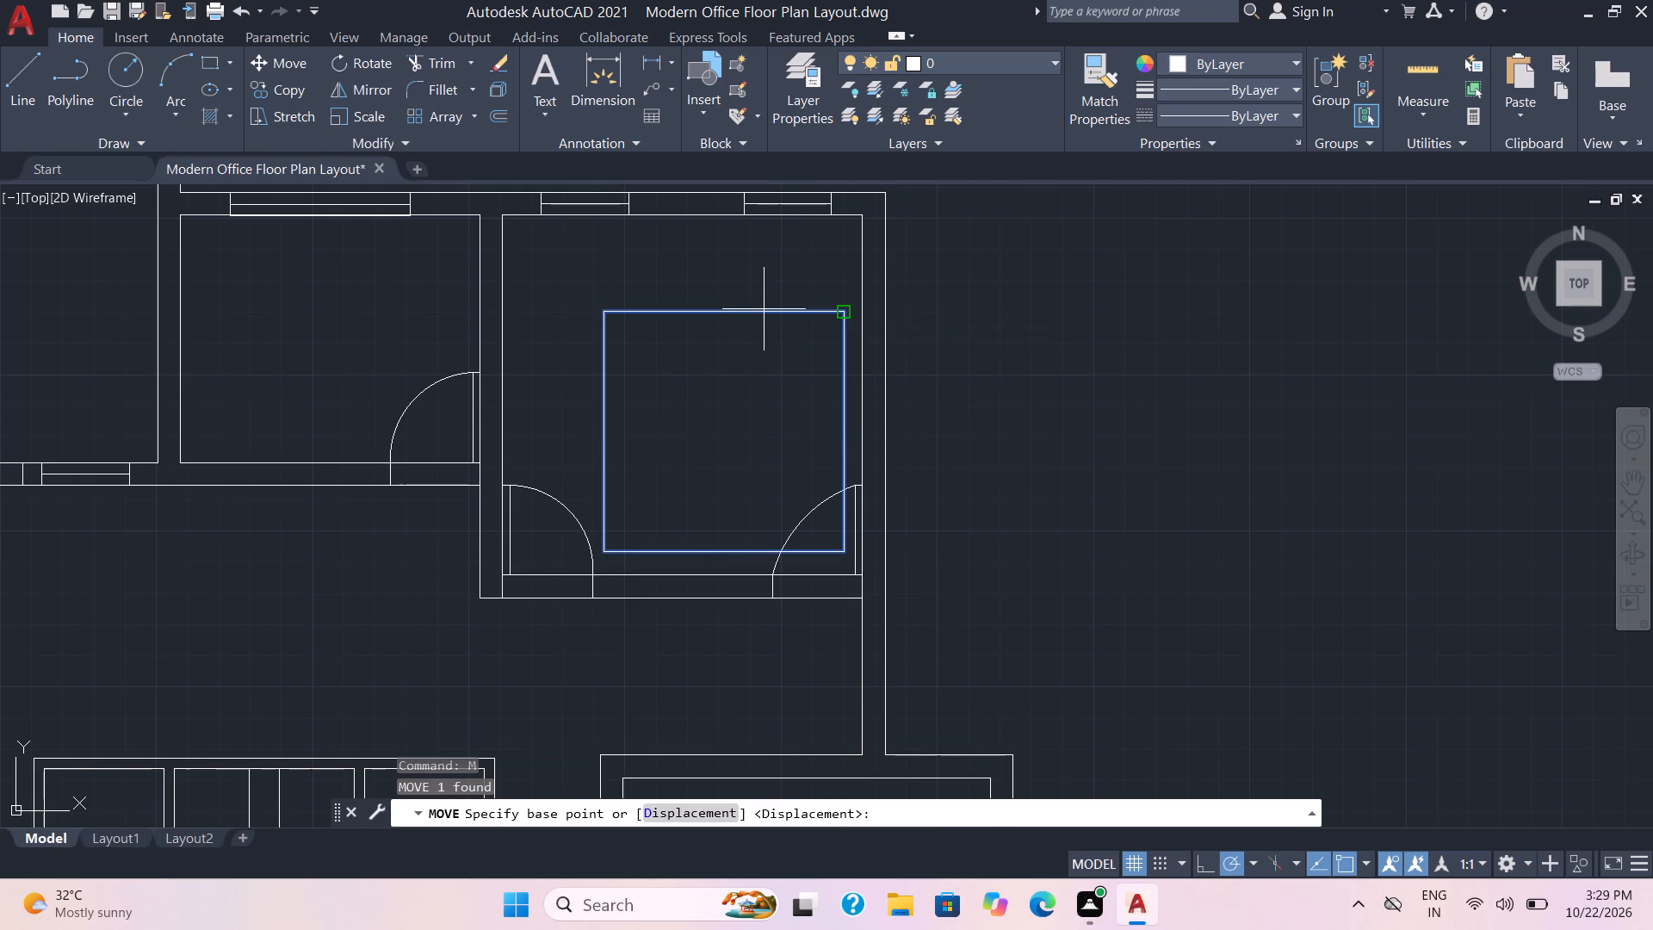
pyautogui.click(762, 310)
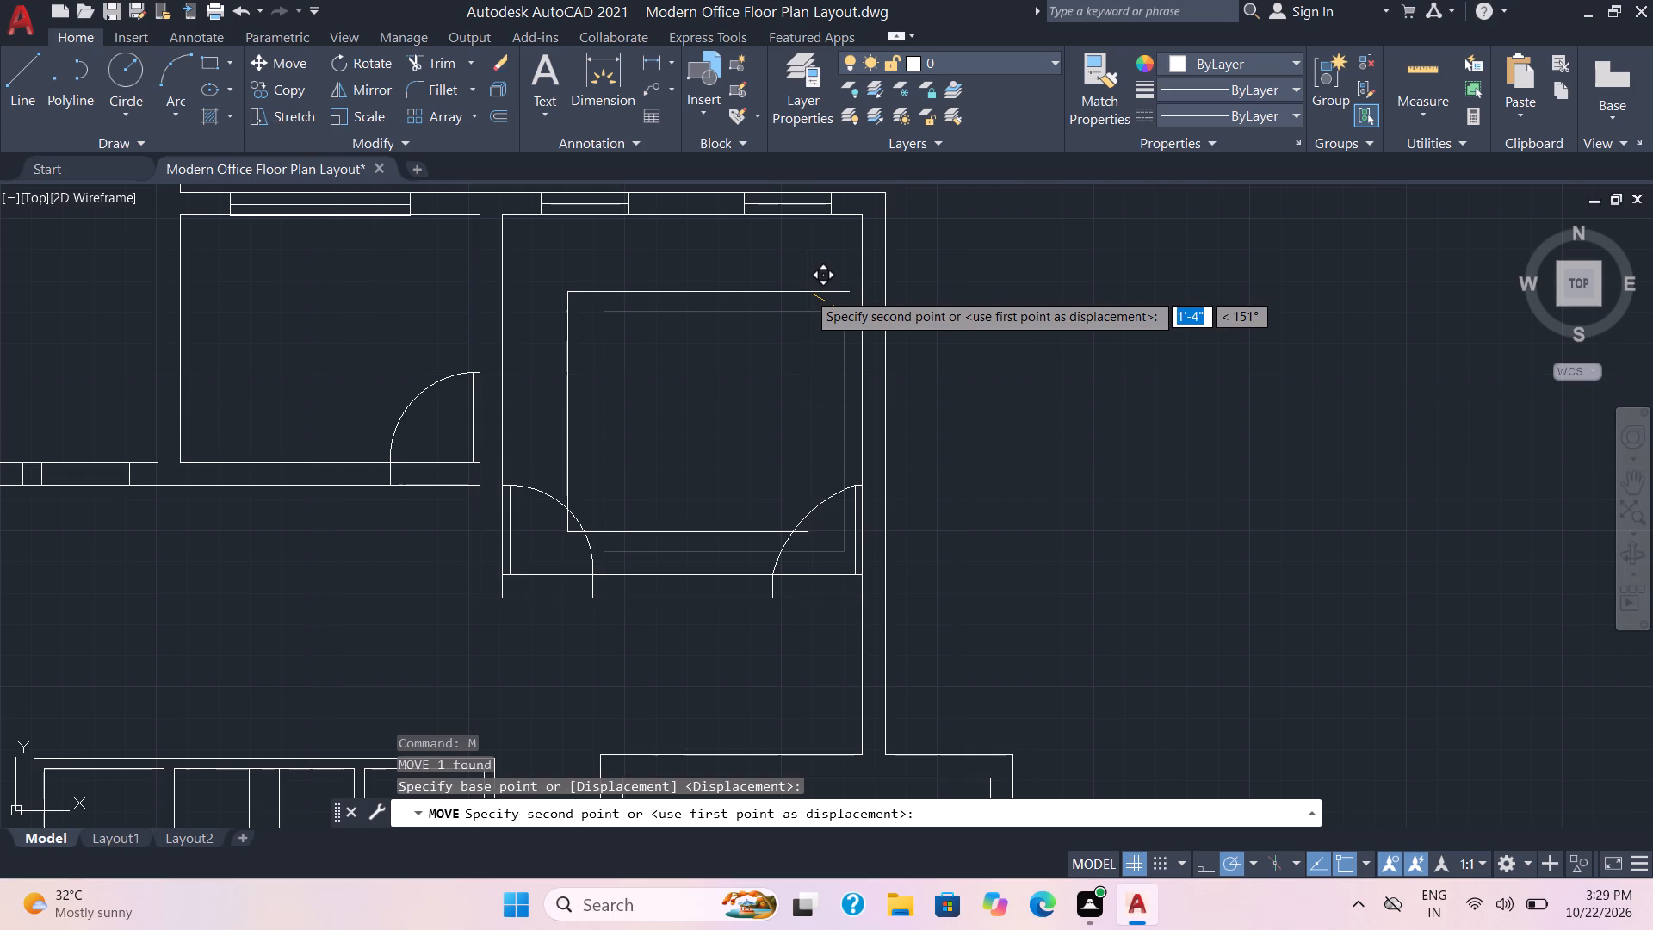
pyautogui.click(808, 292)
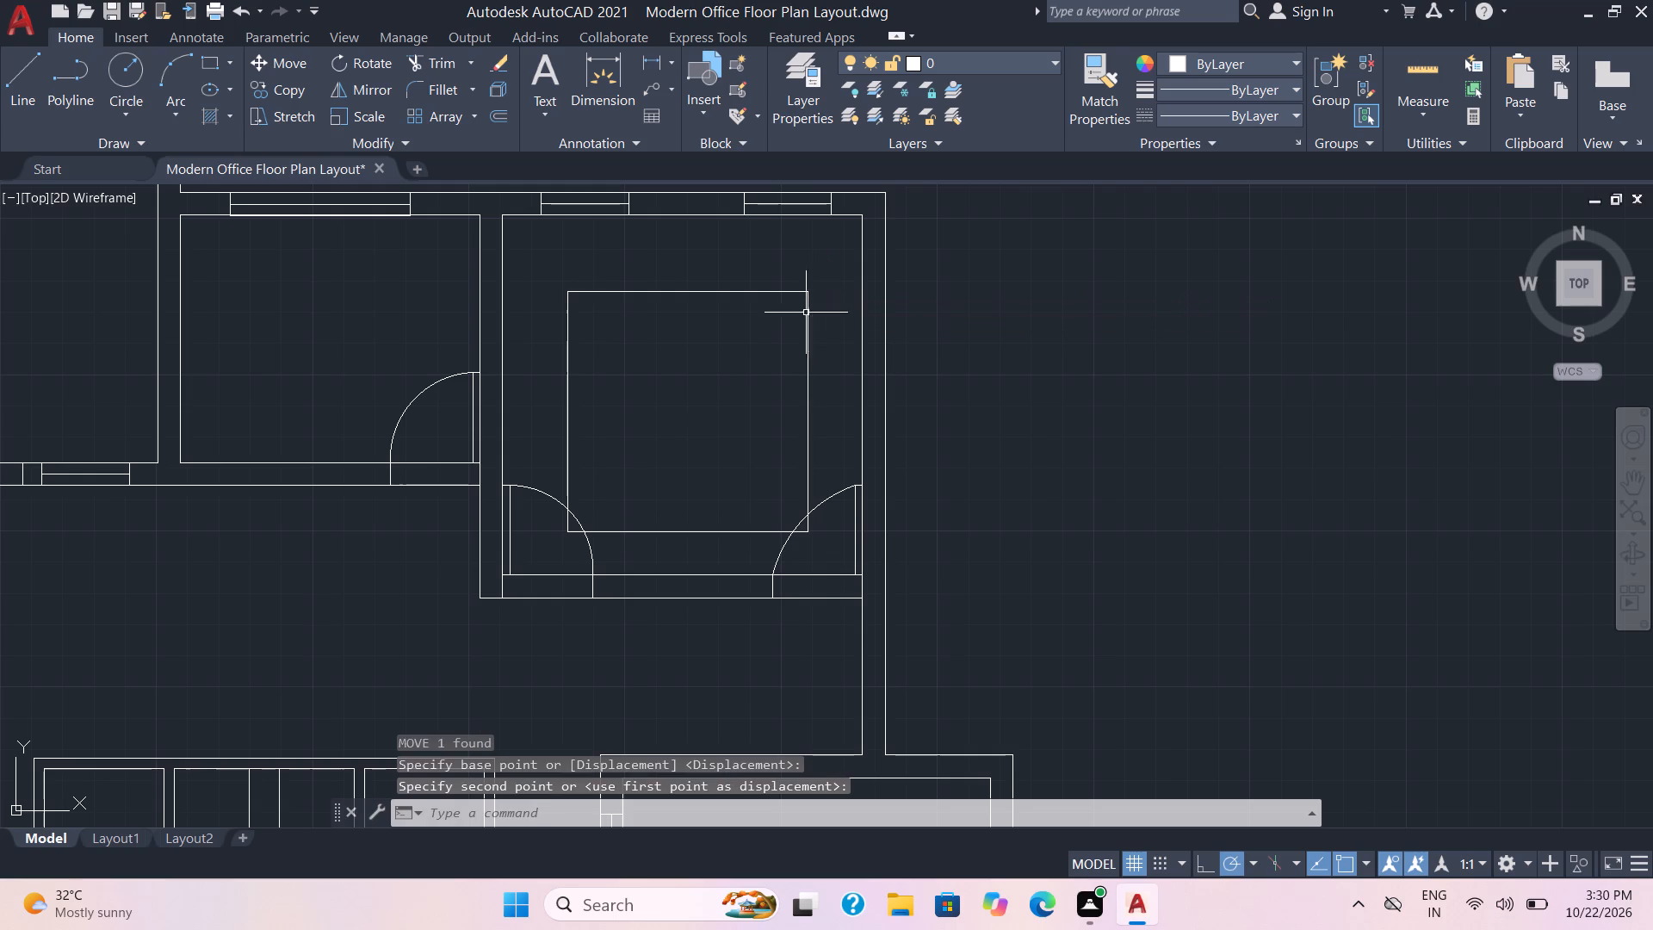
pyautogui.press('Escape')
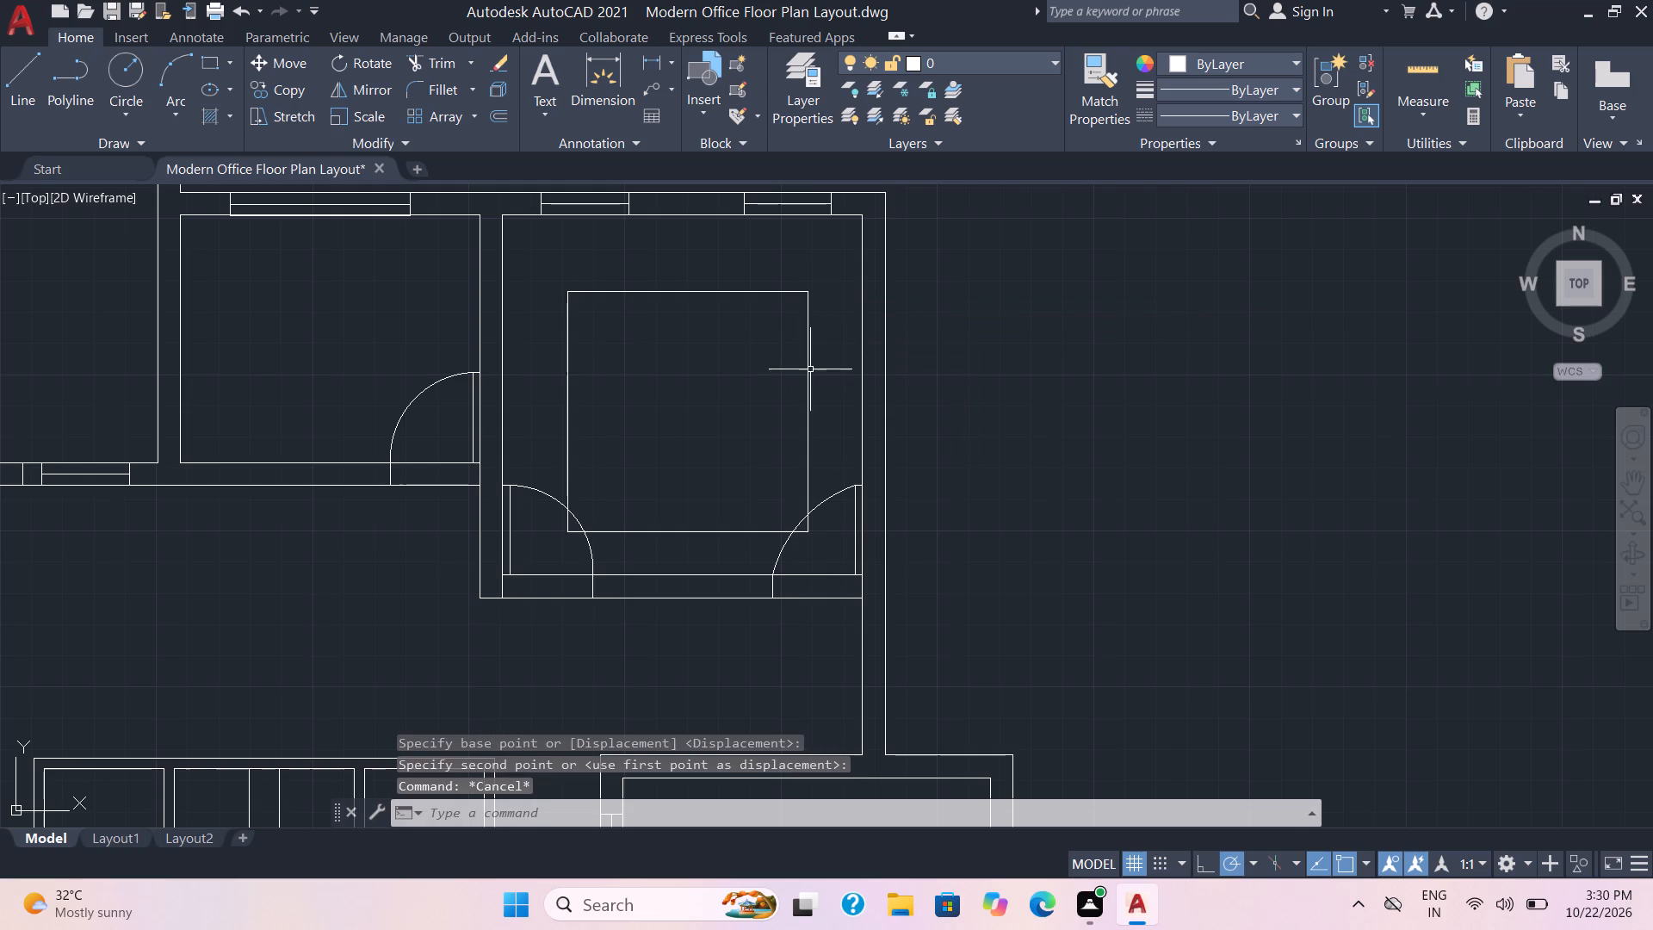
# Explode the square and offset its east and north edges 4' inward to form a centre cross.
pyautogui.click(808, 375)
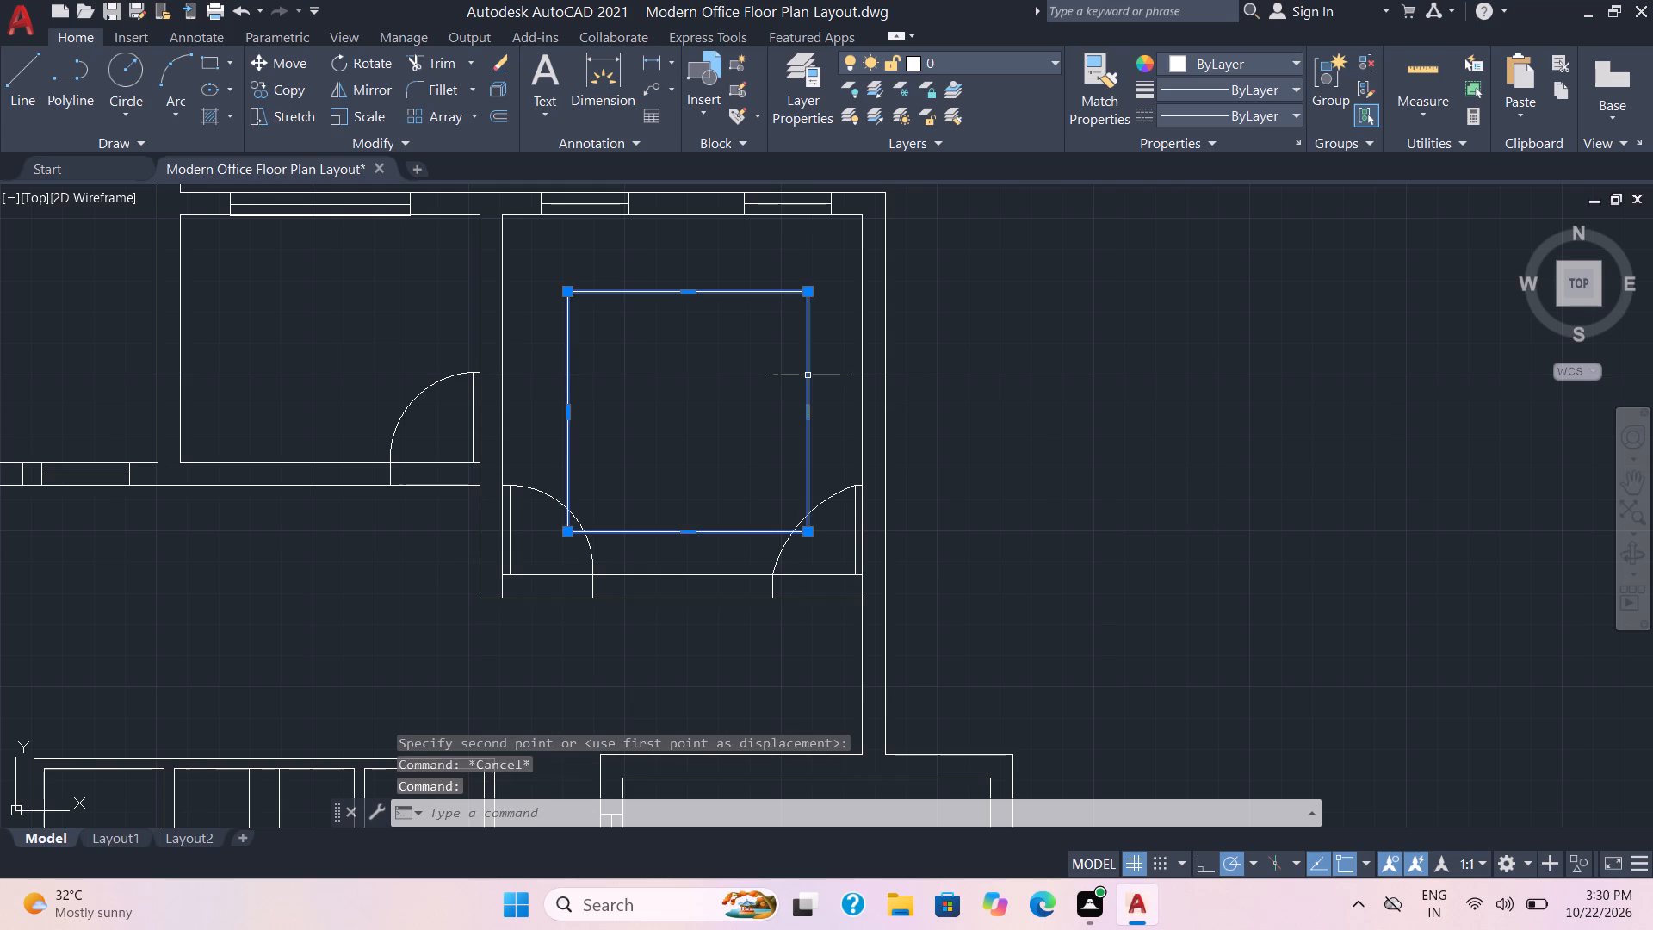
pyautogui.press('x')
pyautogui.press('Return')
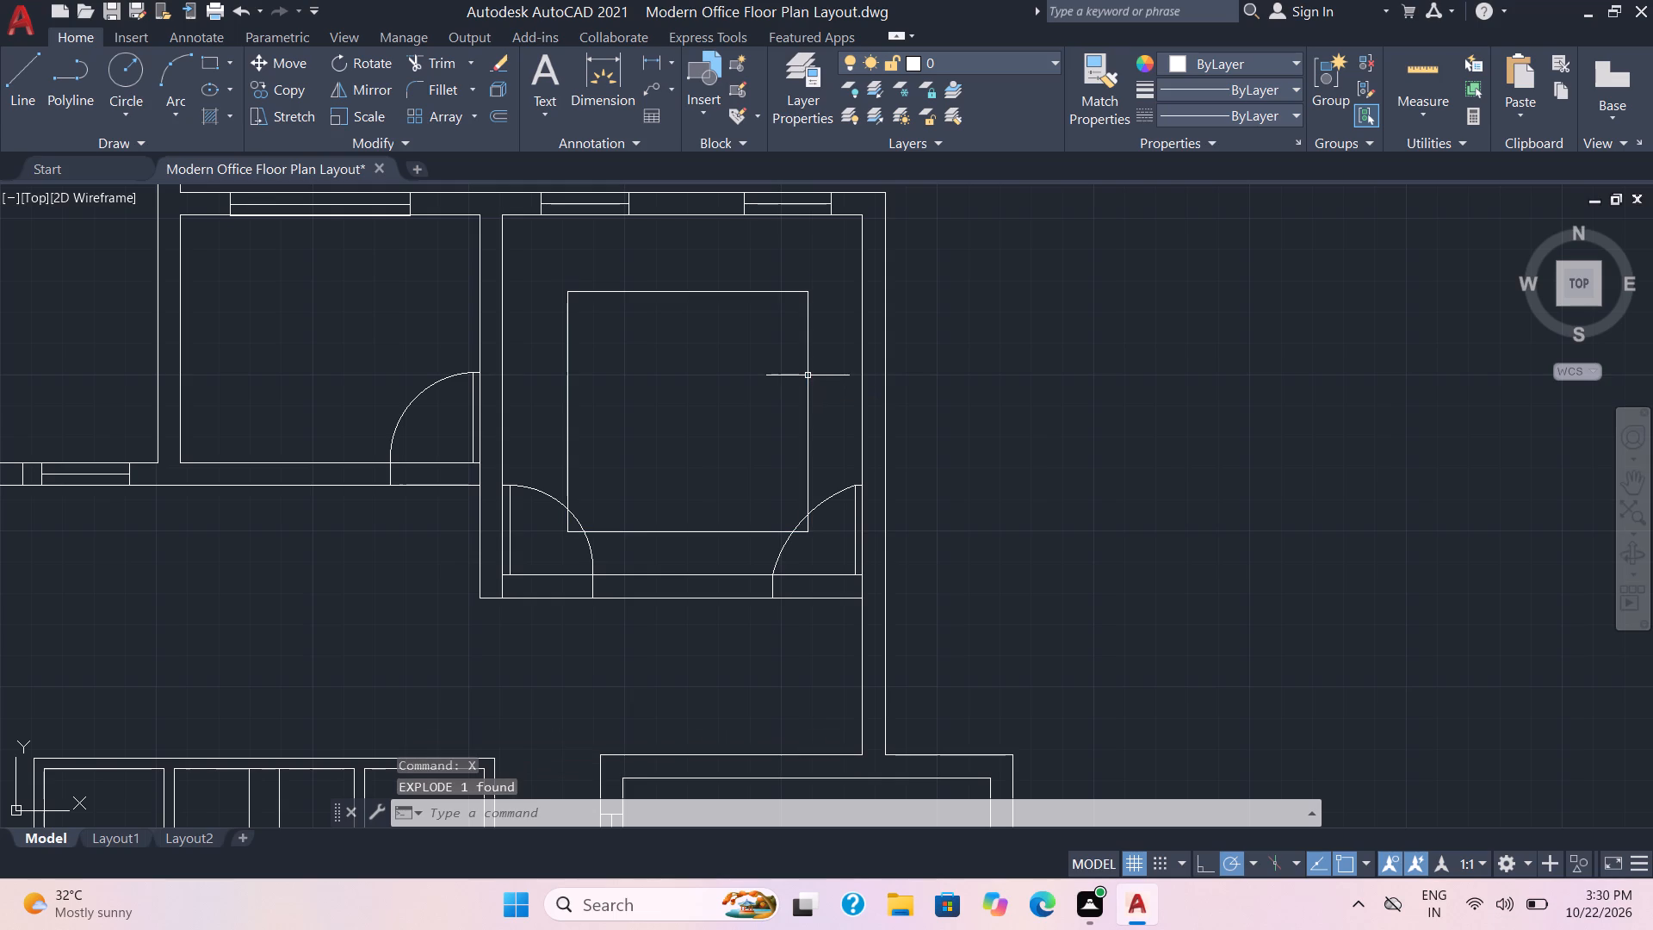
pyautogui.press('o')
pyautogui.press('Return')
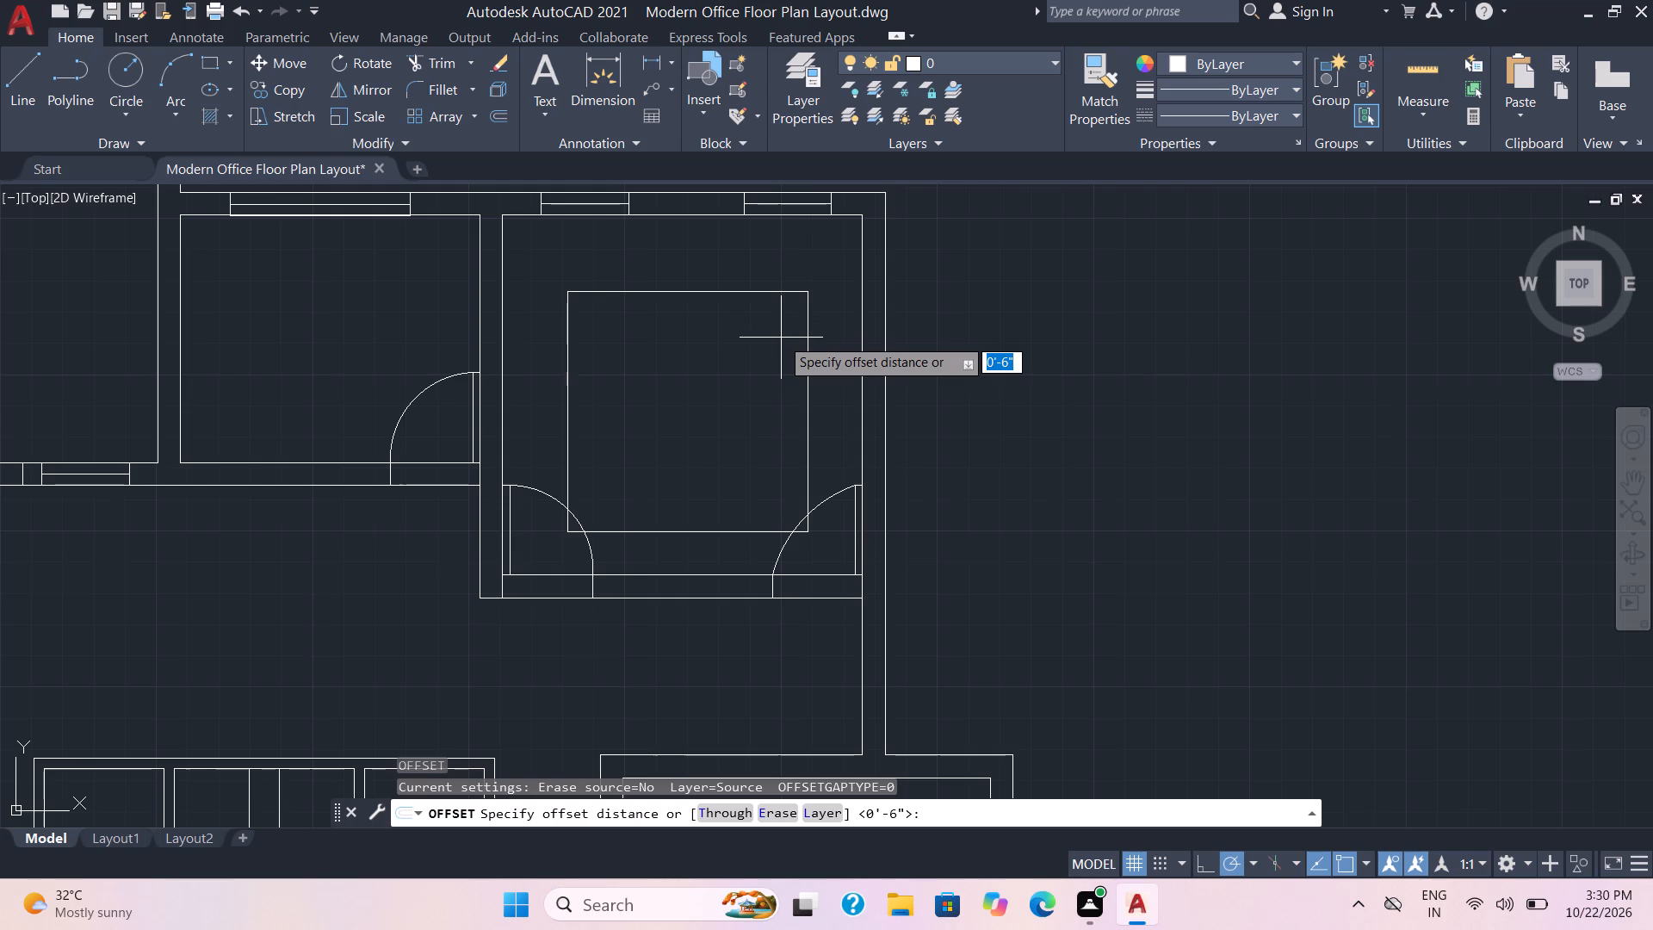
pyautogui.write("4'")
pyautogui.press('Return')
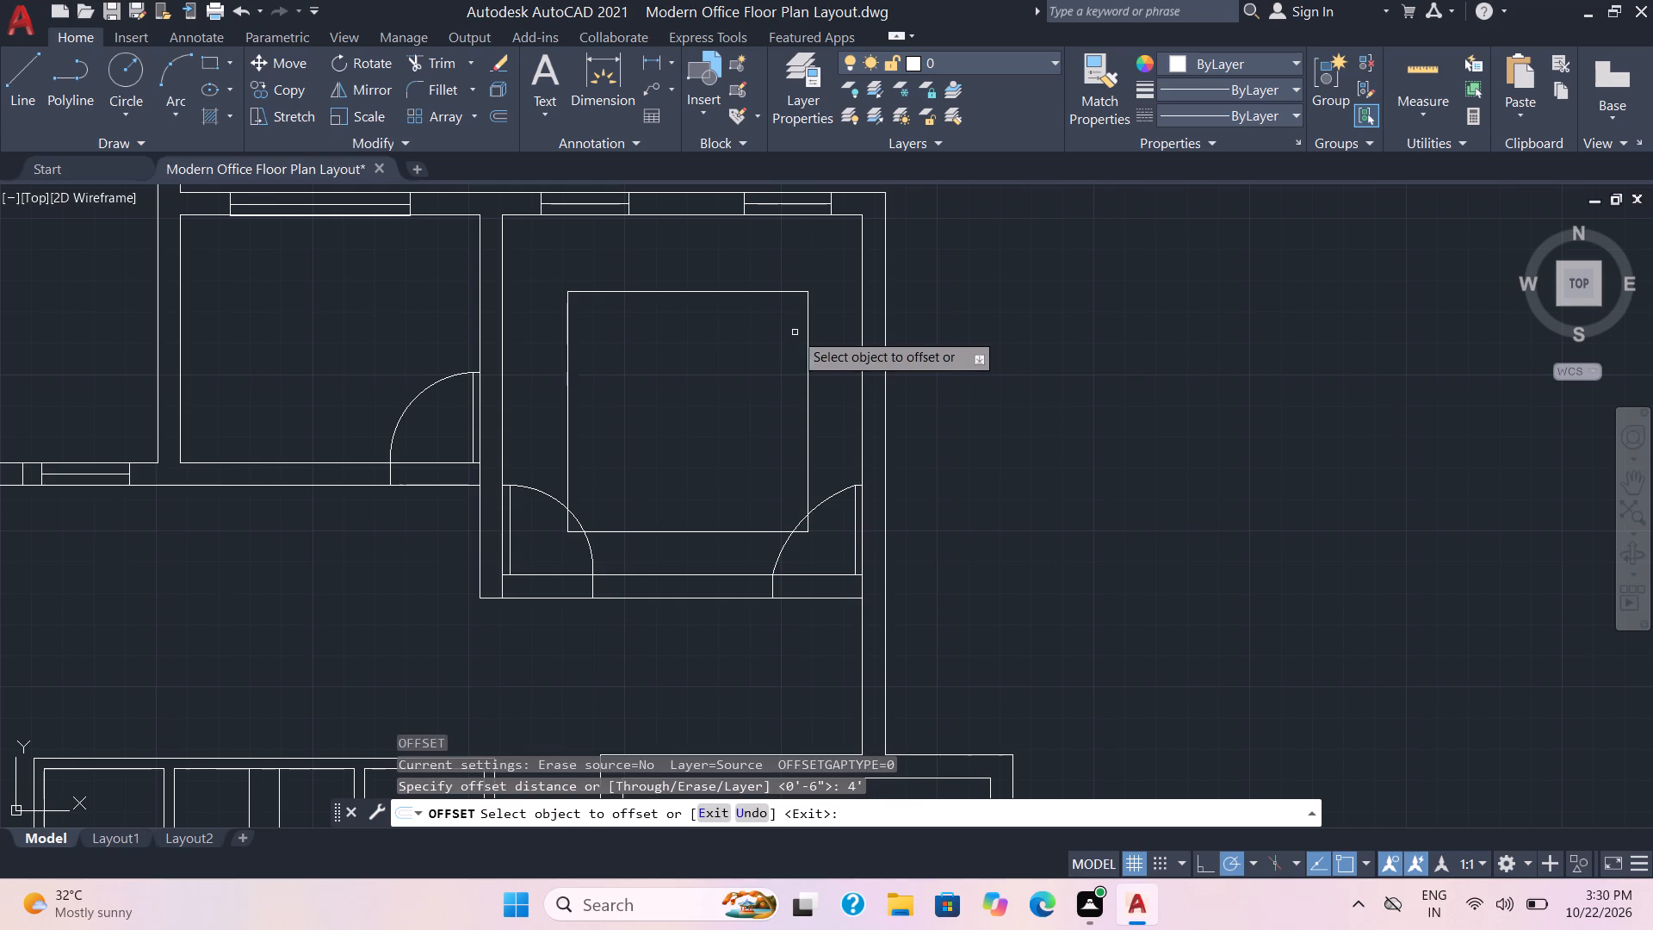
pyautogui.click(807, 338)
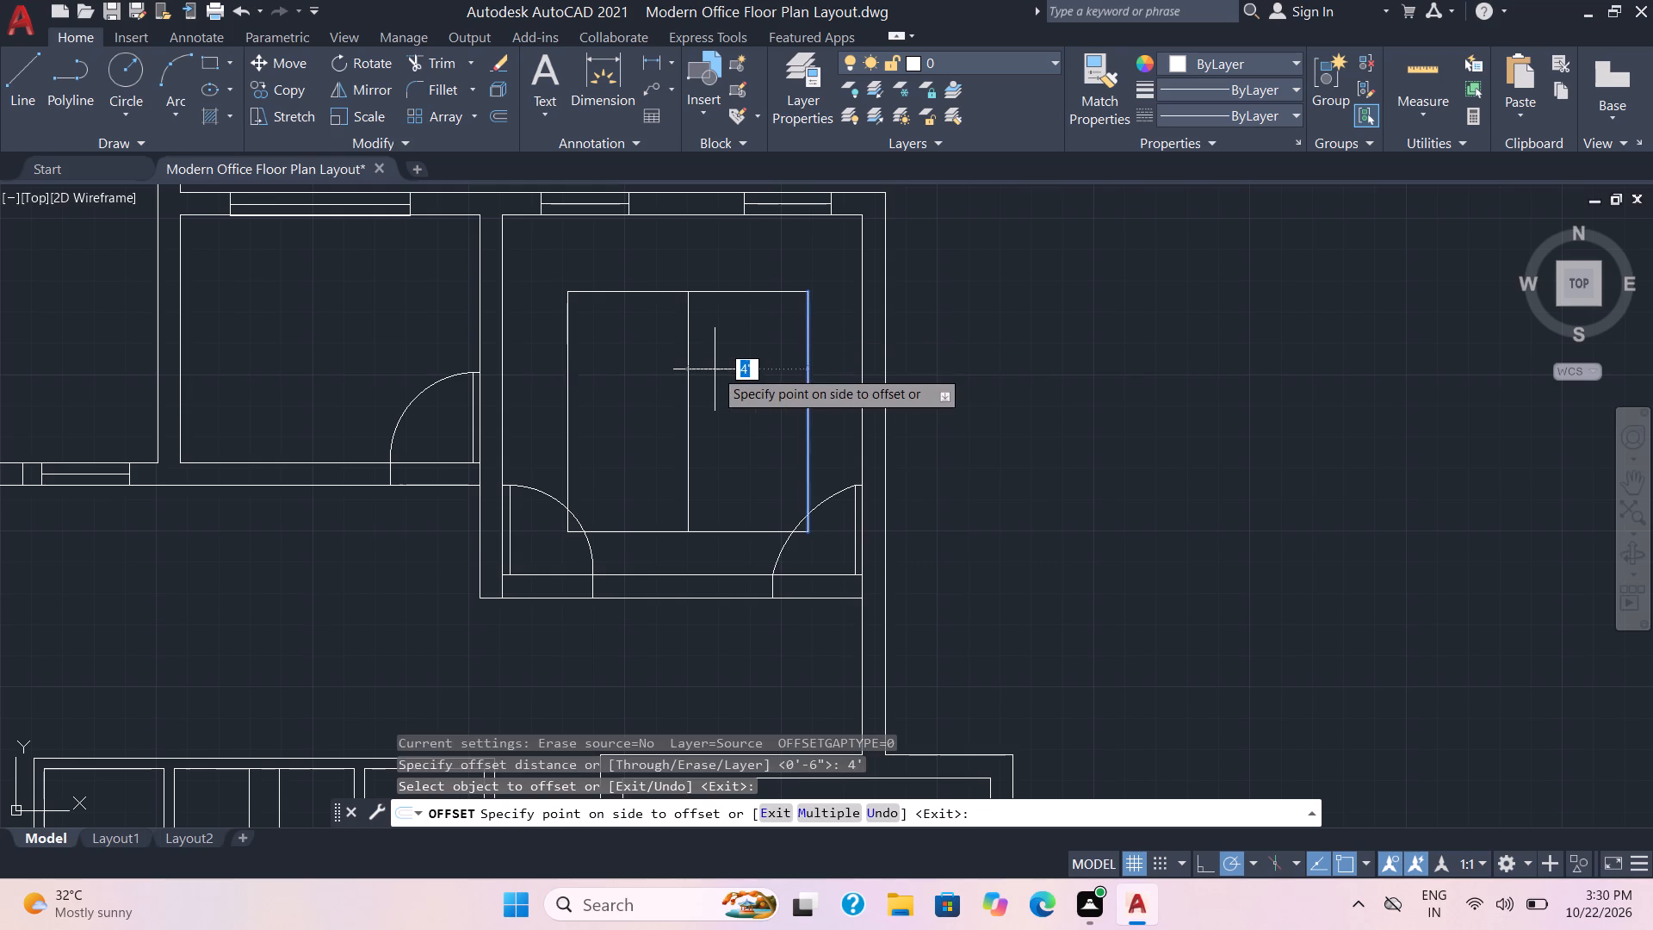
pyautogui.click(715, 369)
pyautogui.click(716, 293)
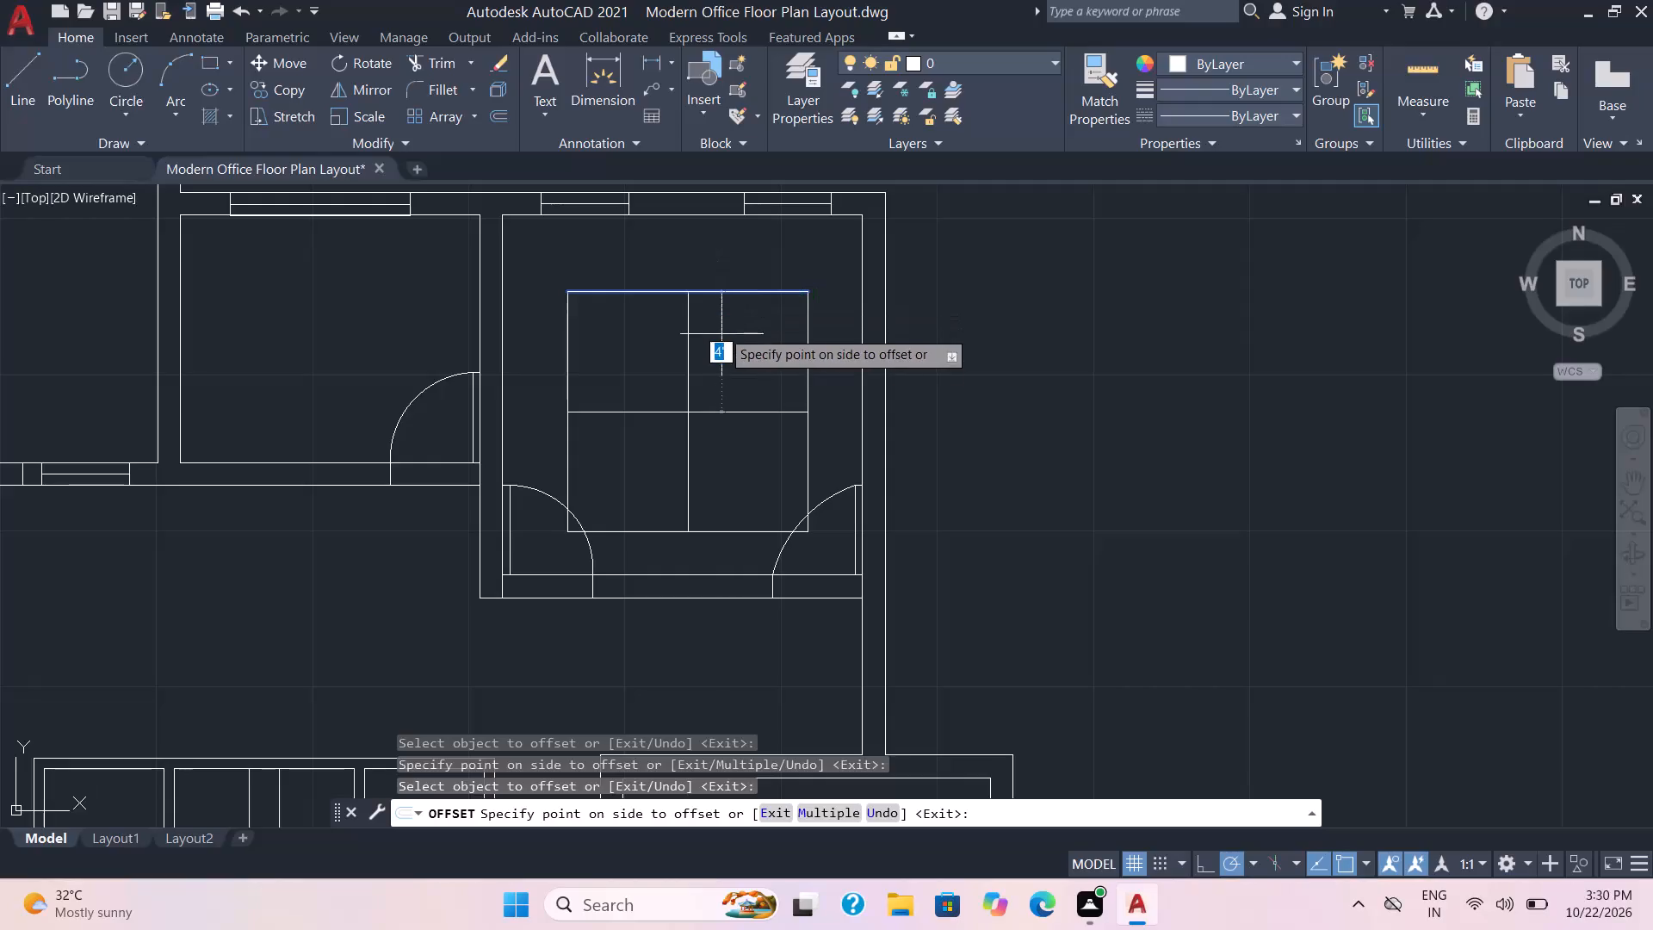
pyautogui.click(723, 381)
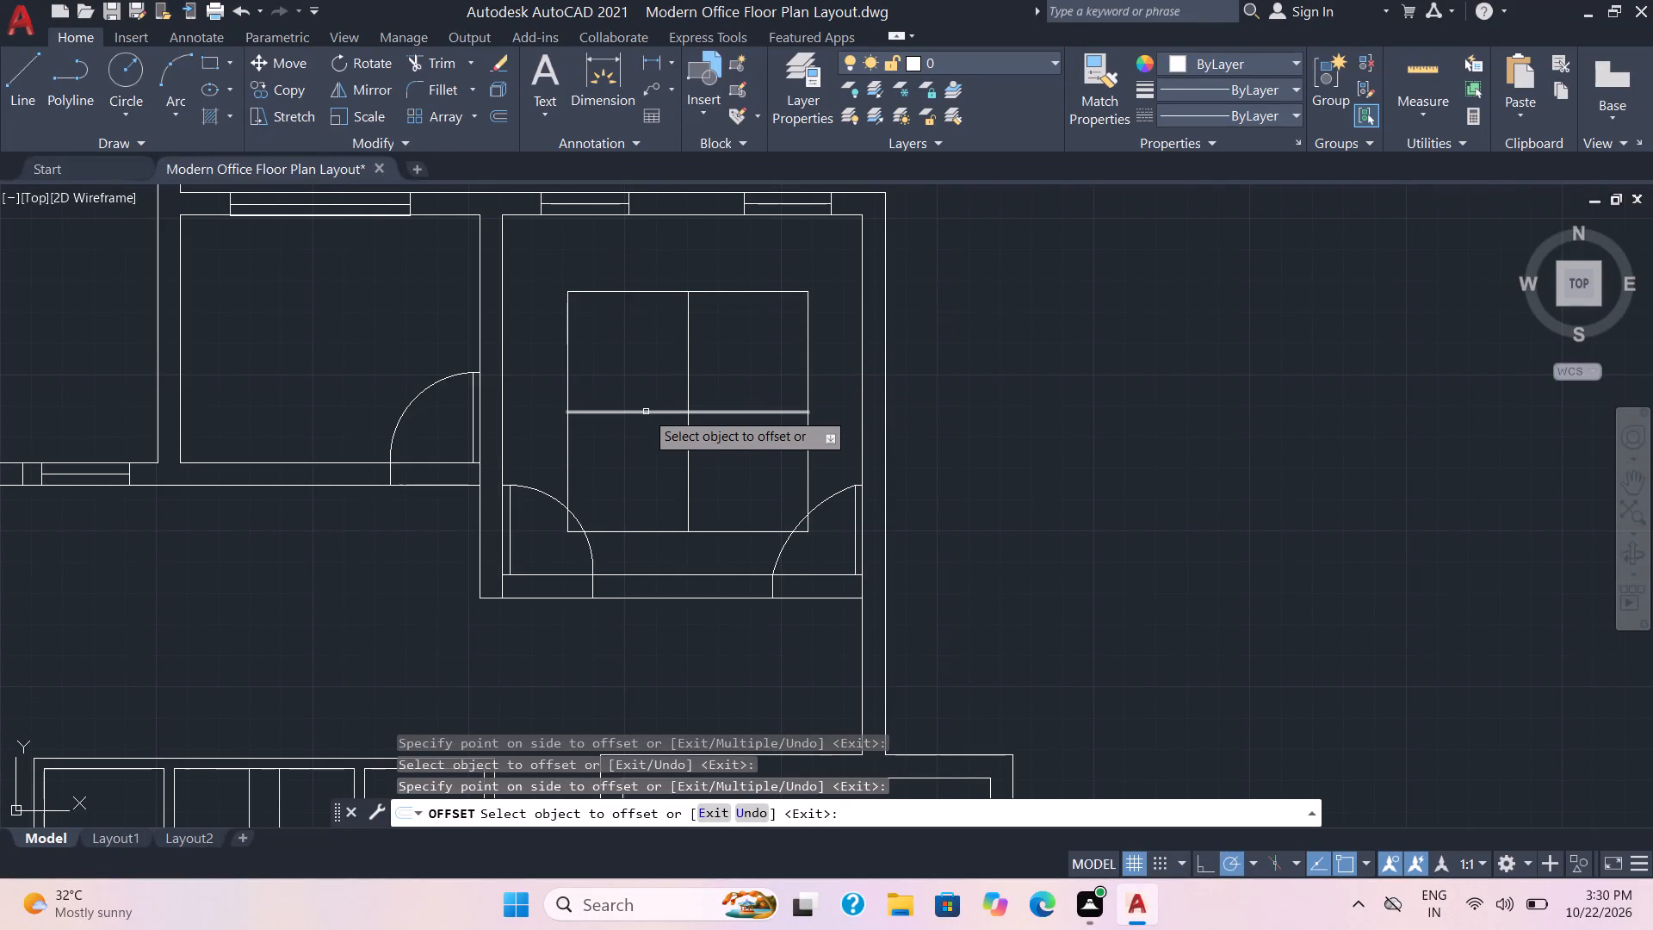
pyautogui.press('Escape')
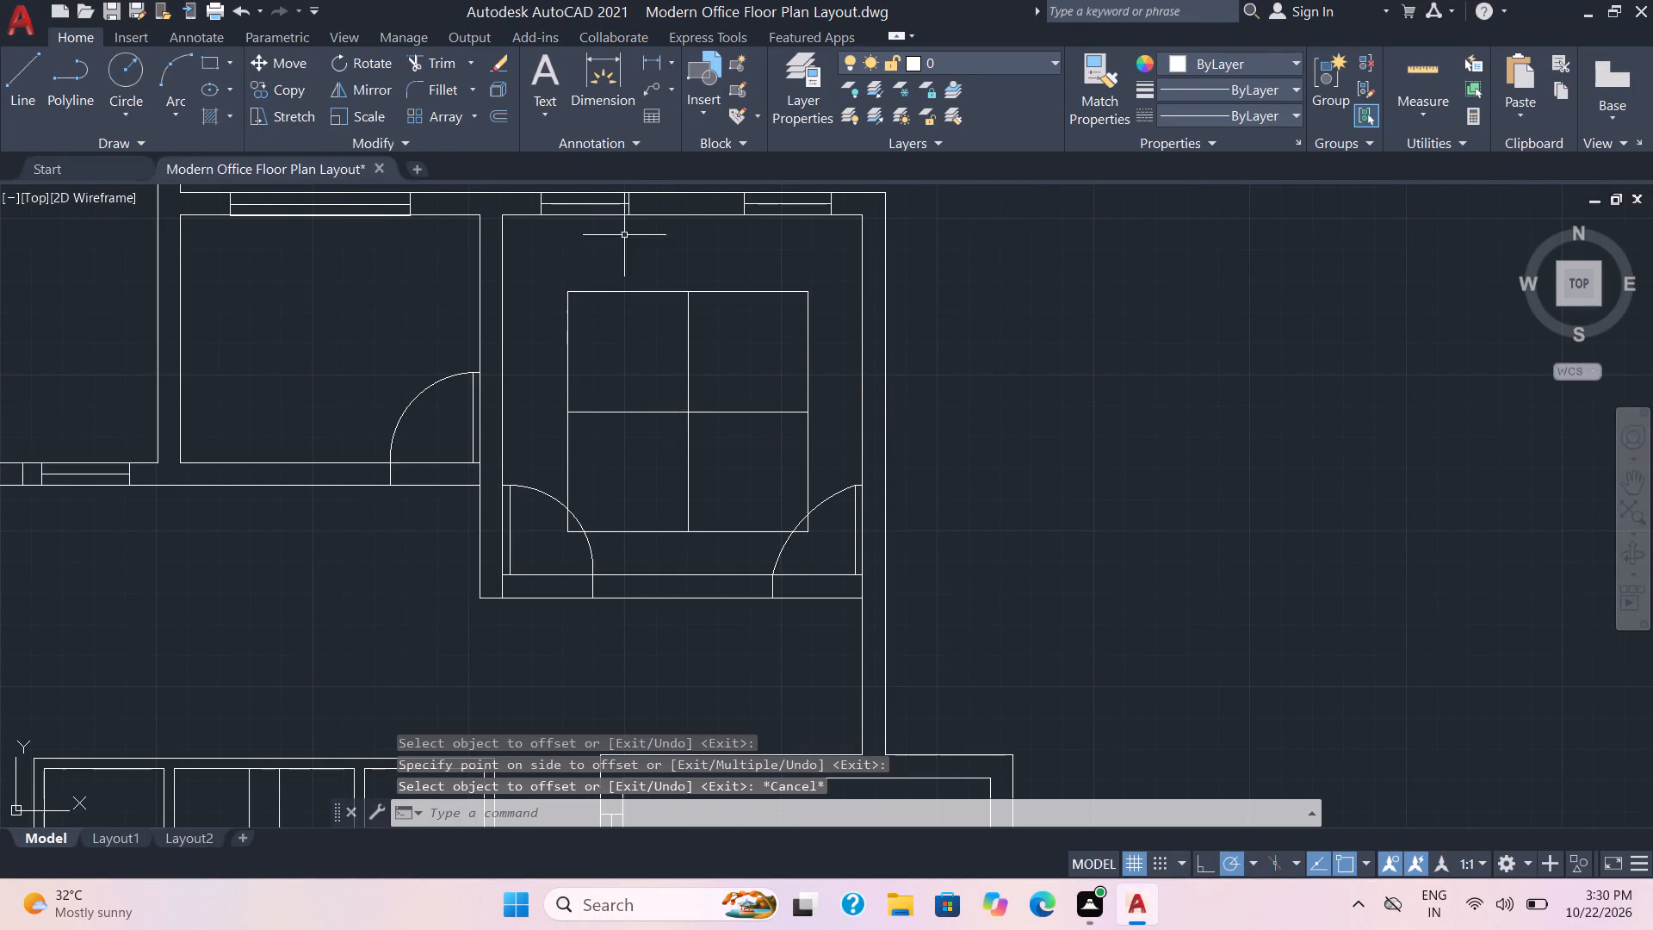
# Trim away all outer edges of the square, including the remnants inside both door swings, leaving only the centre cross.
pyautogui.click(441, 61)
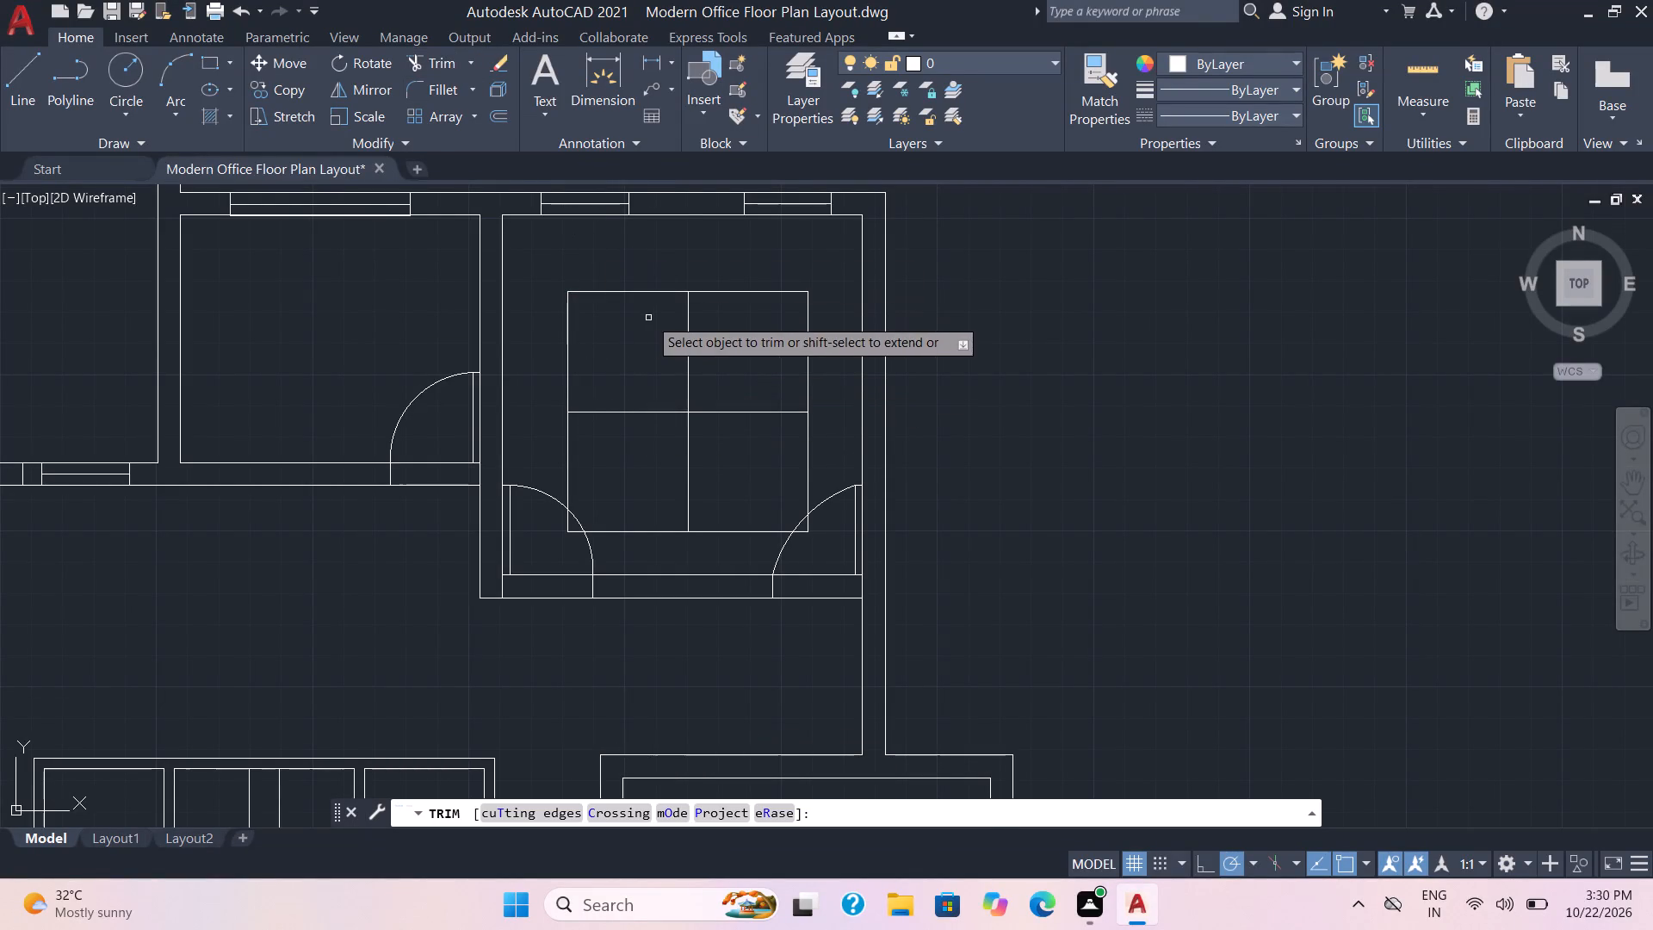
pyautogui.click(646, 280)
pyautogui.click(550, 357)
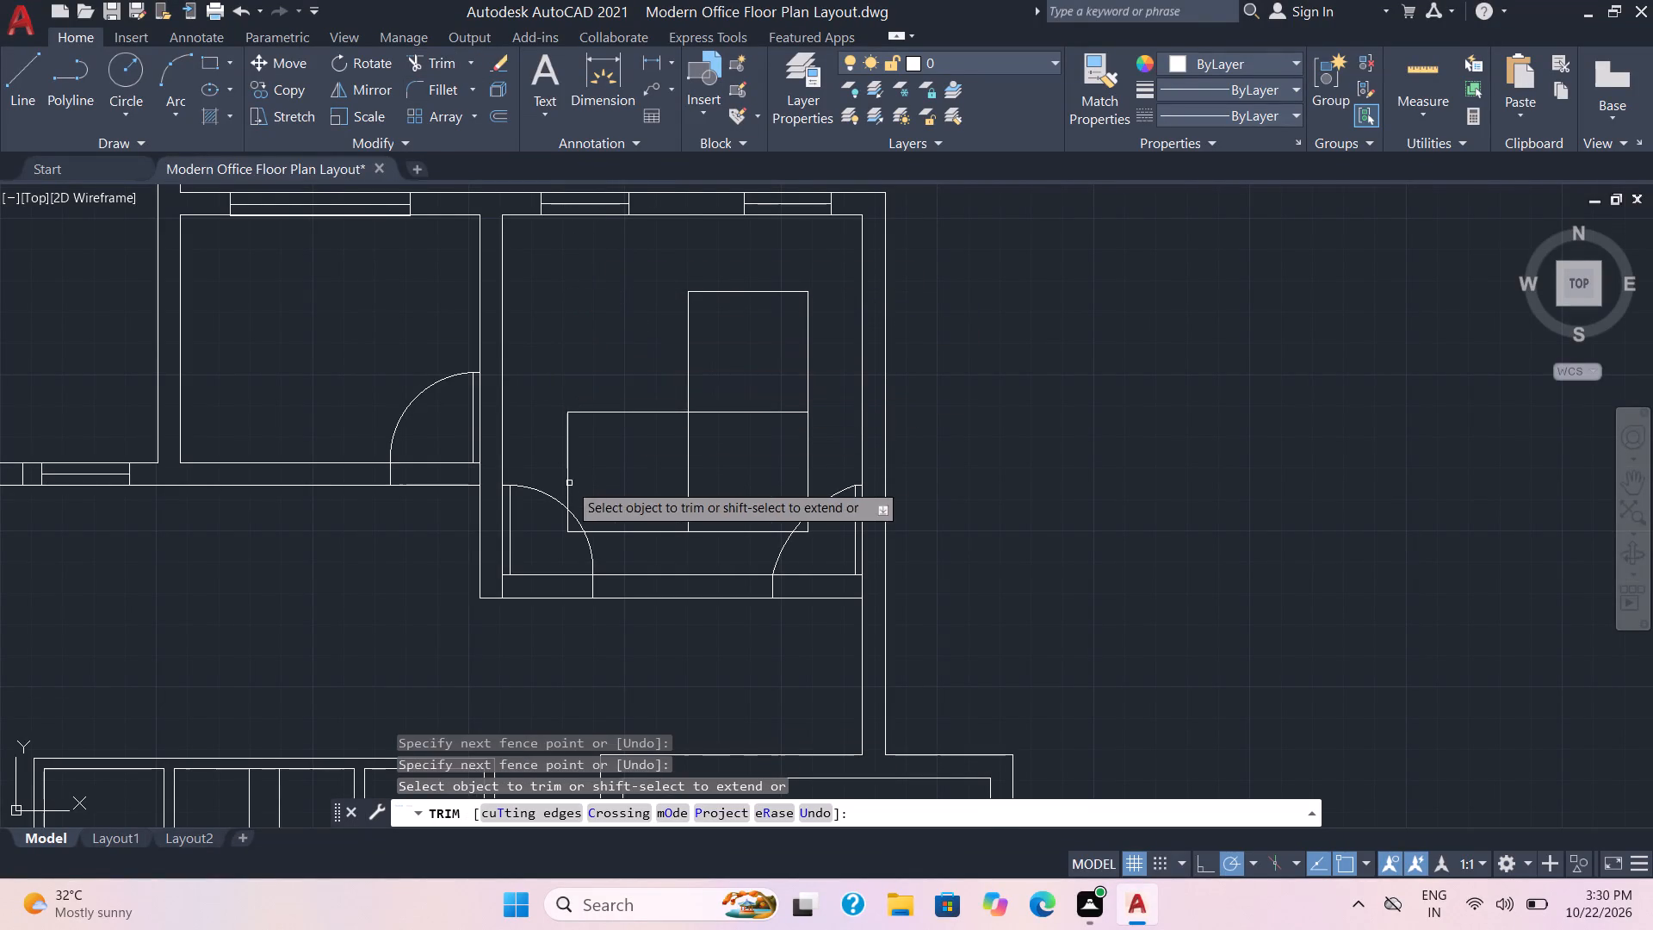
pyautogui.click(538, 447)
pyautogui.click(652, 555)
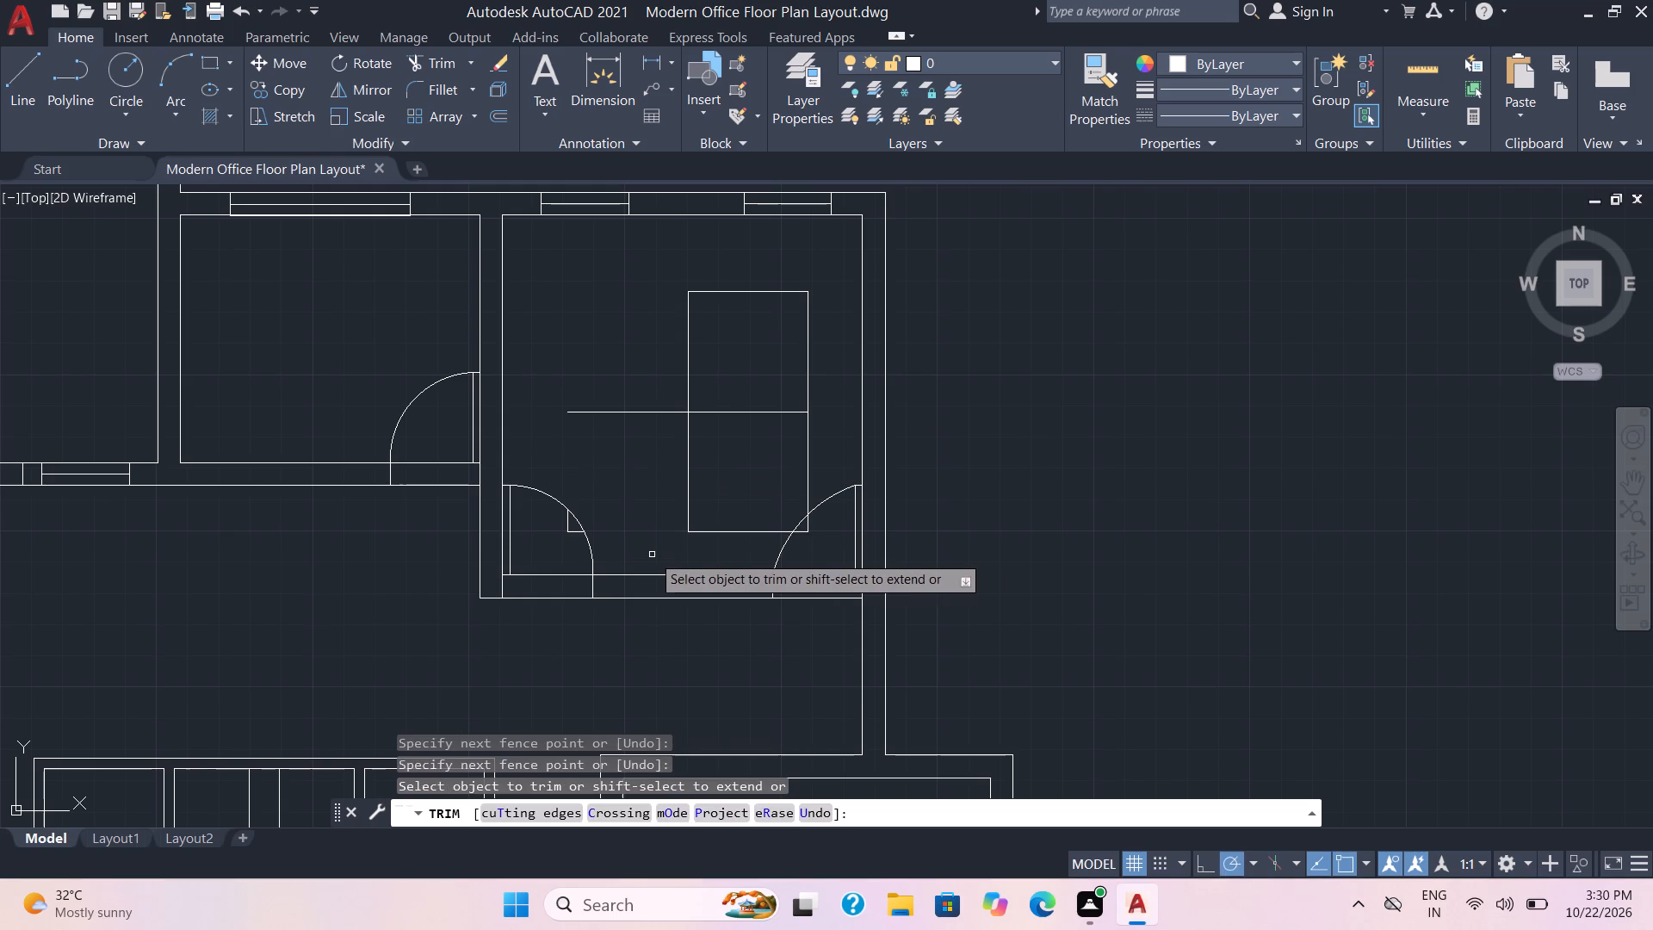
pyautogui.click(708, 548)
pyautogui.click(825, 456)
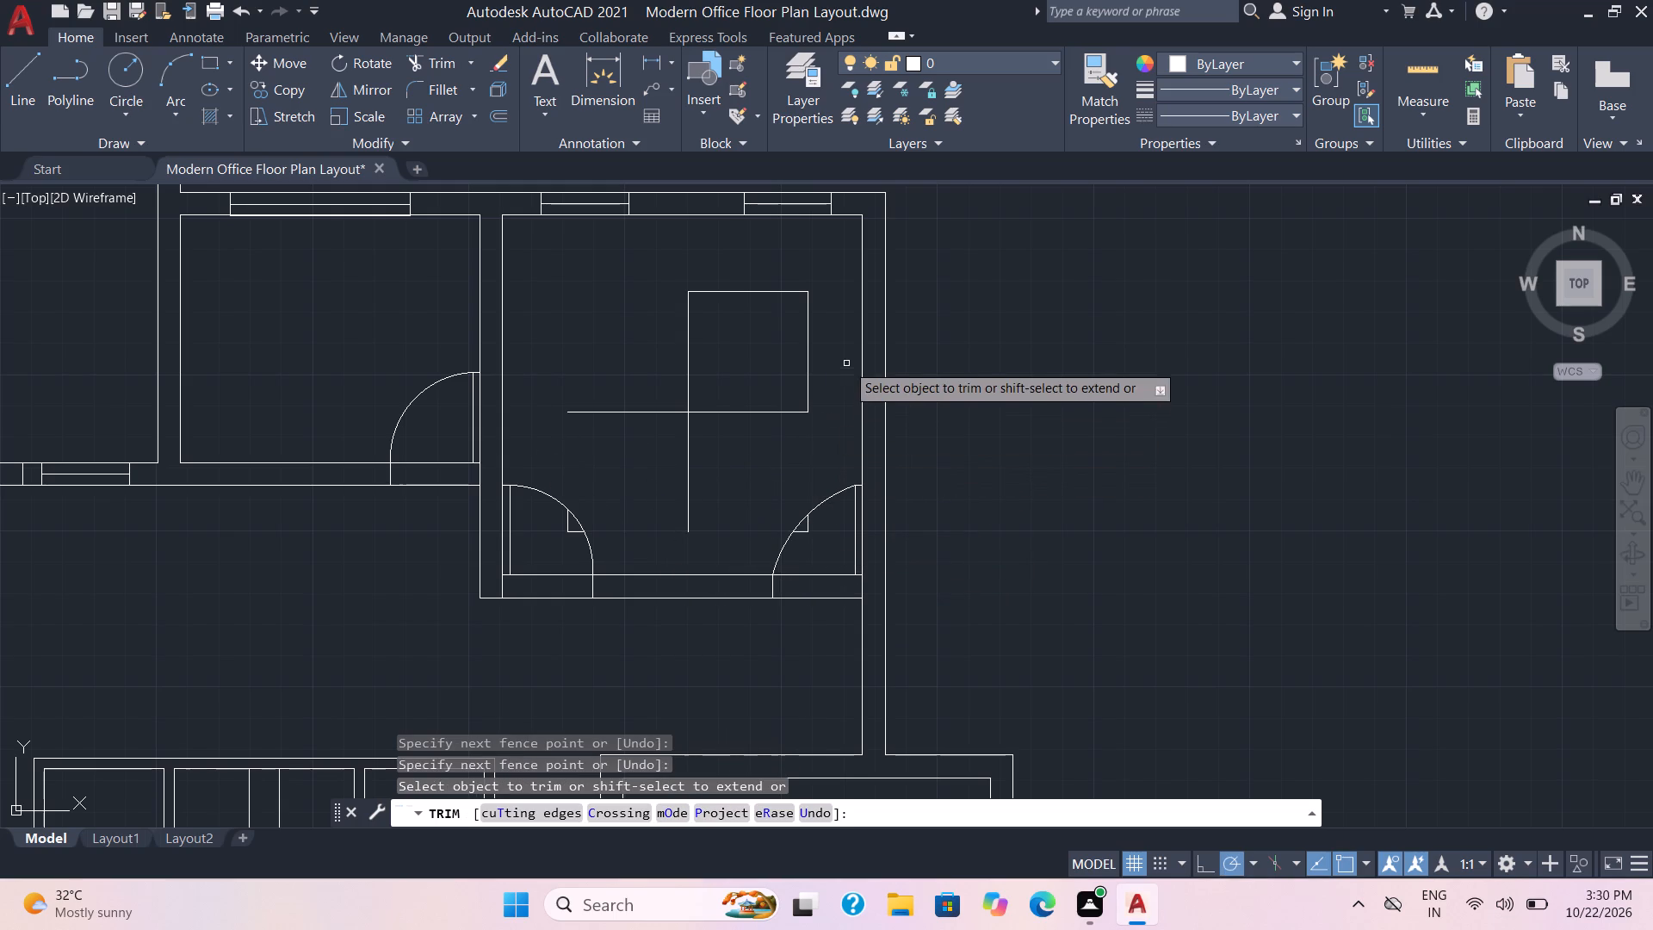
pyautogui.click(821, 377)
pyautogui.click(724, 274)
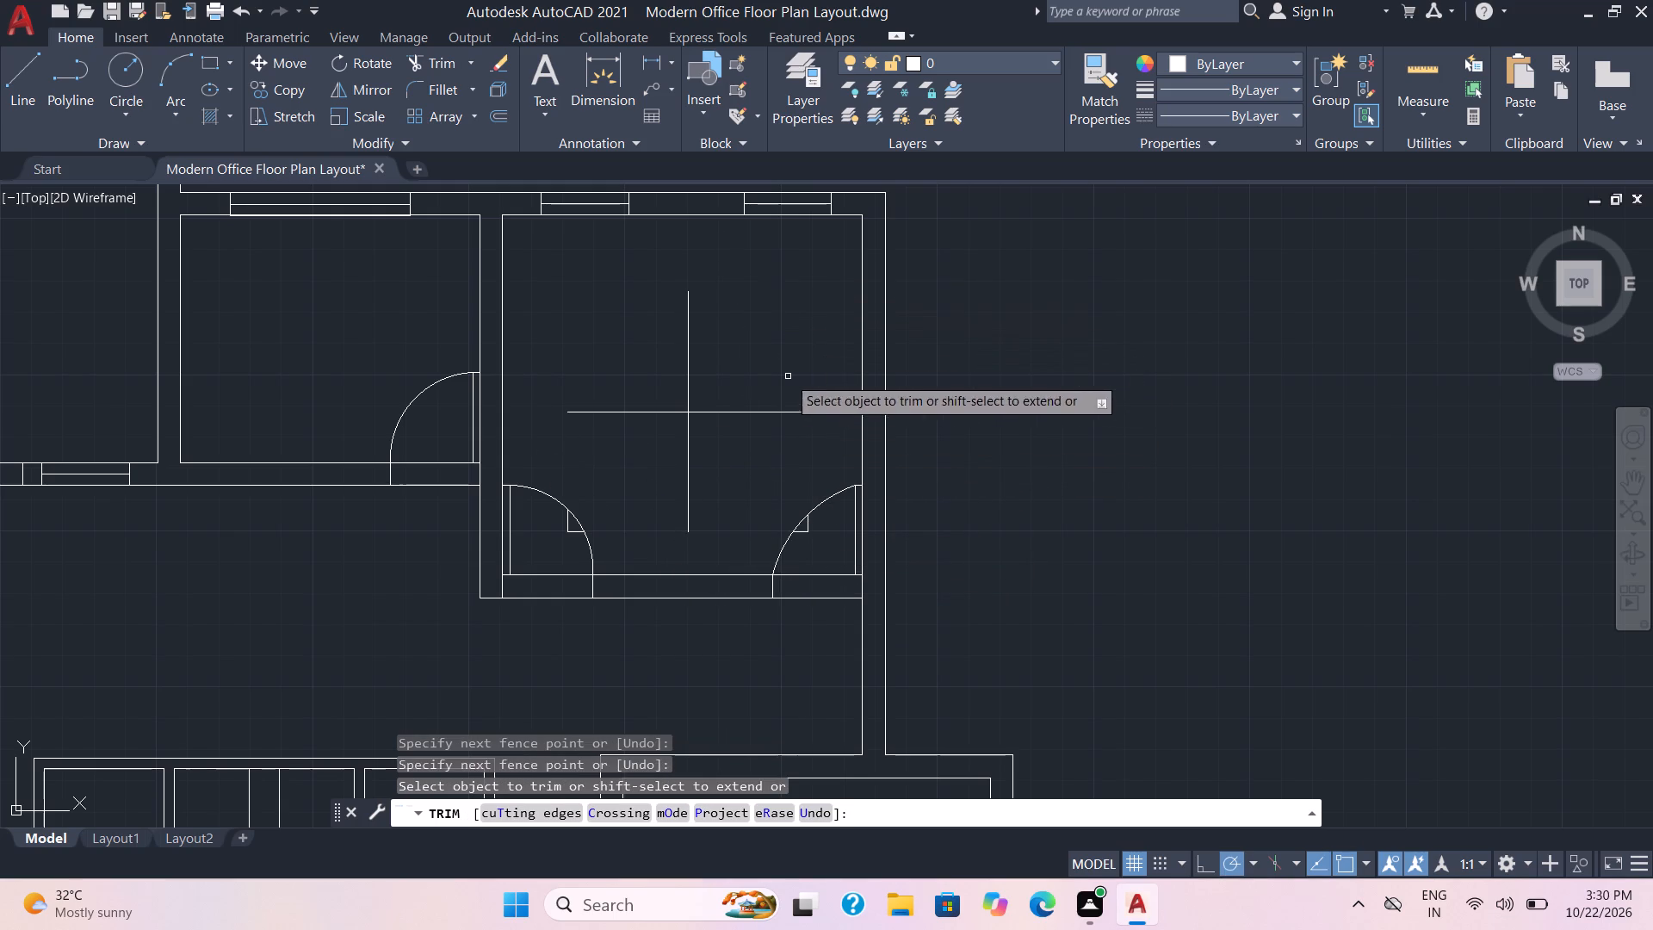
pyautogui.click(573, 543)
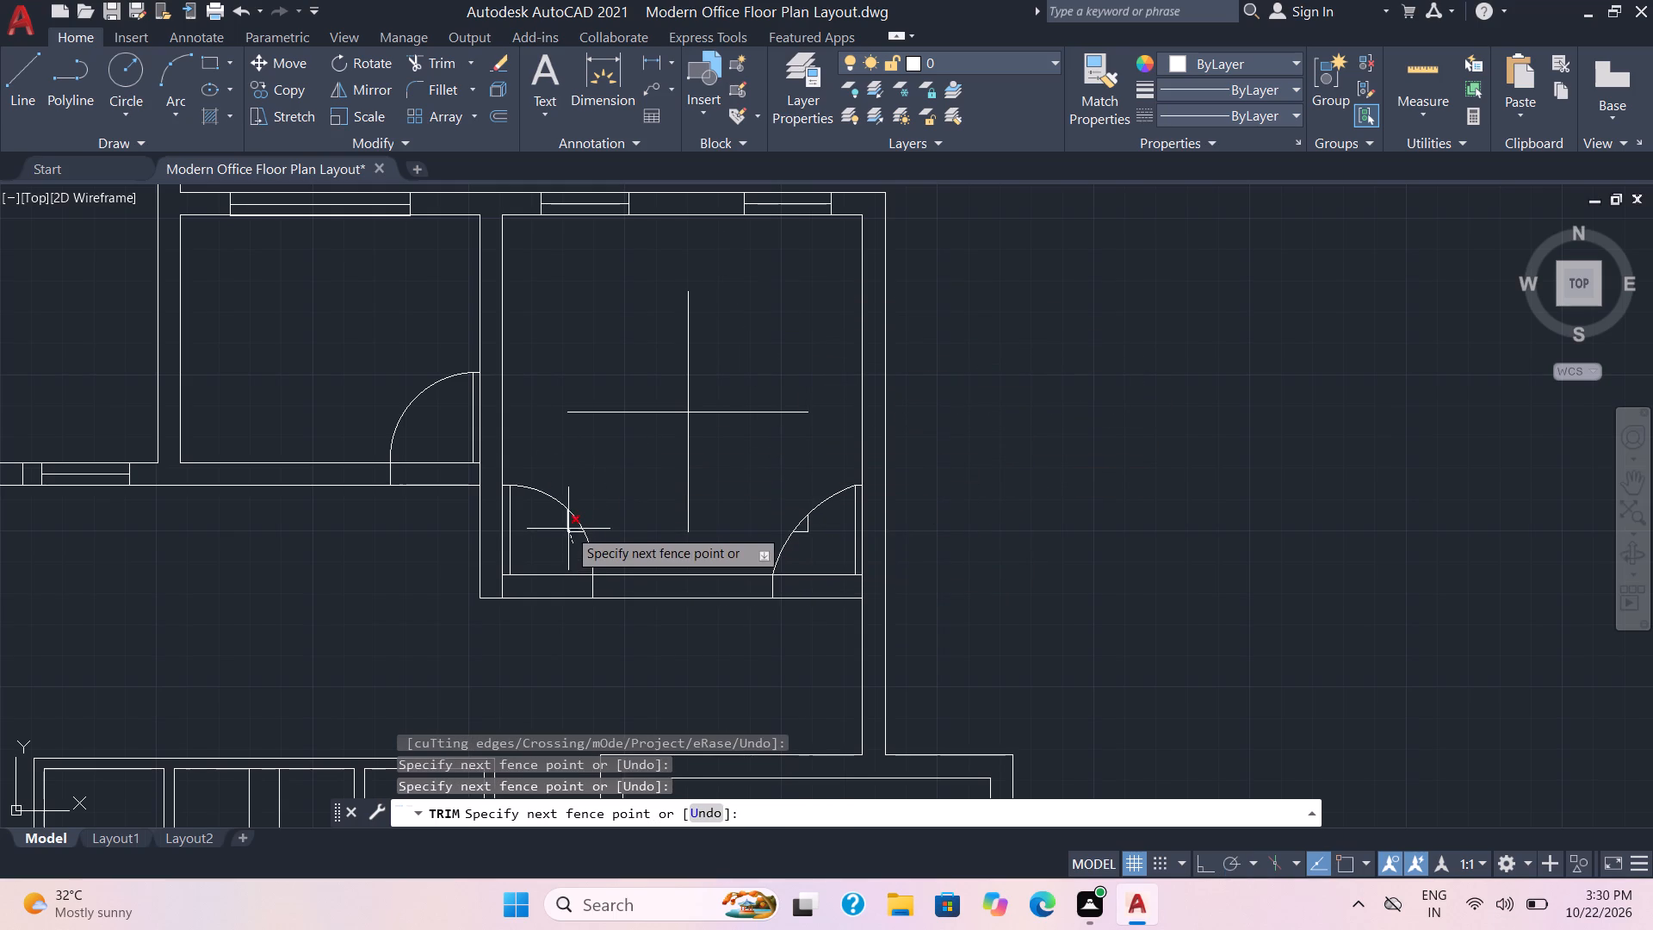
pyautogui.click(567, 528)
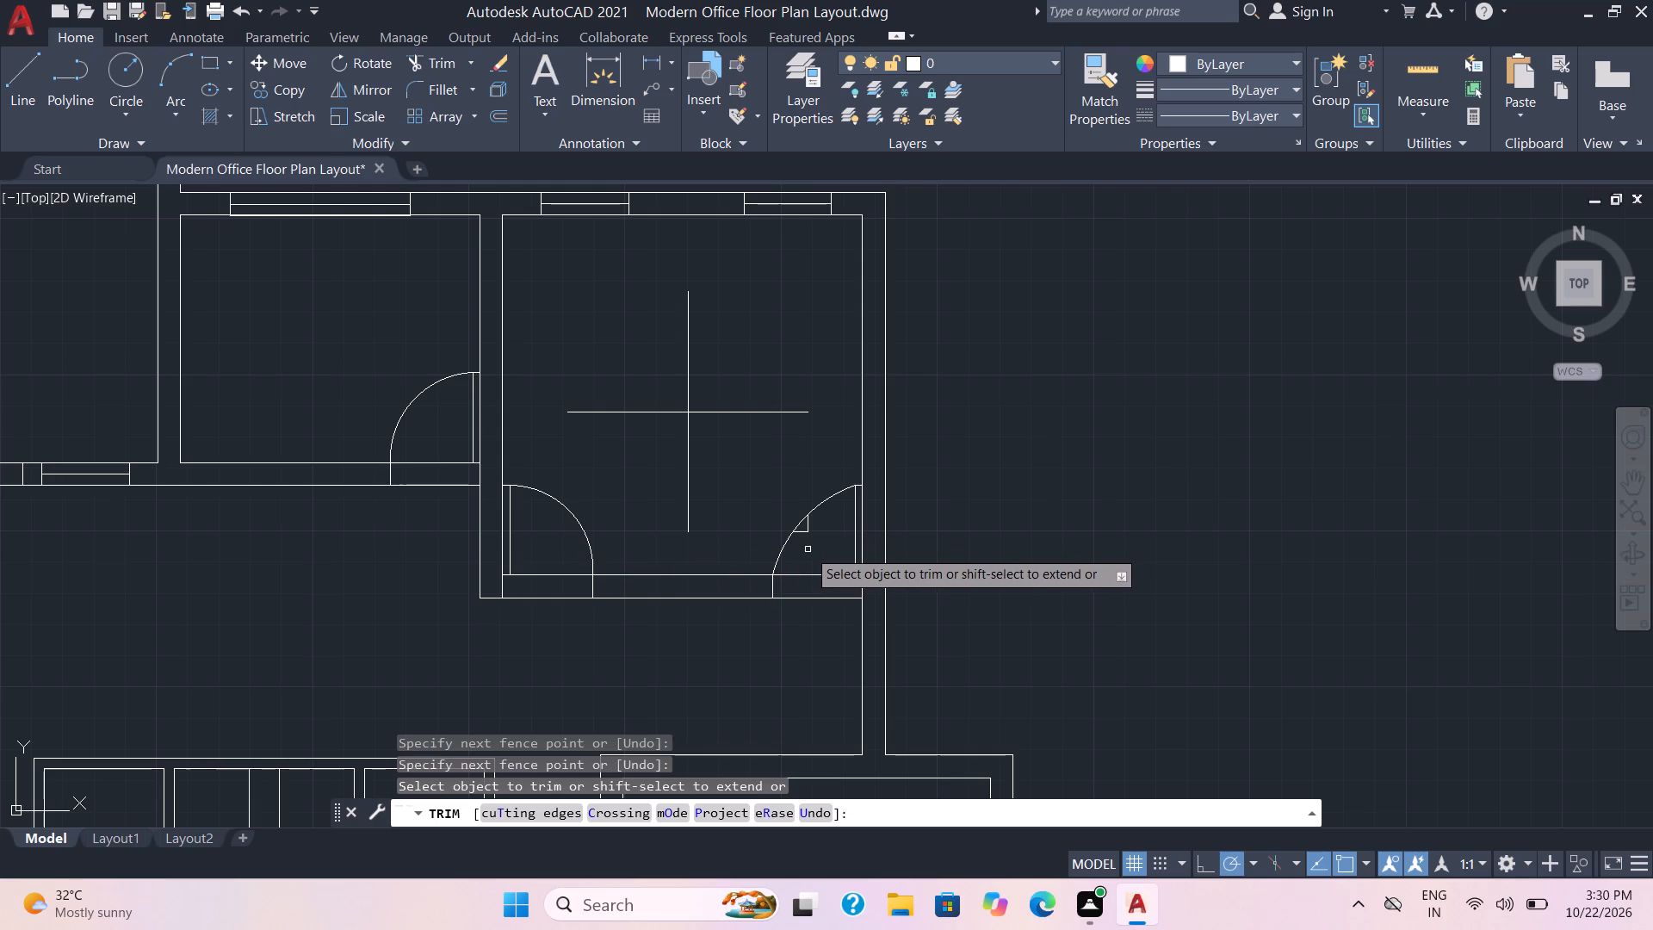
pyautogui.click(795, 543)
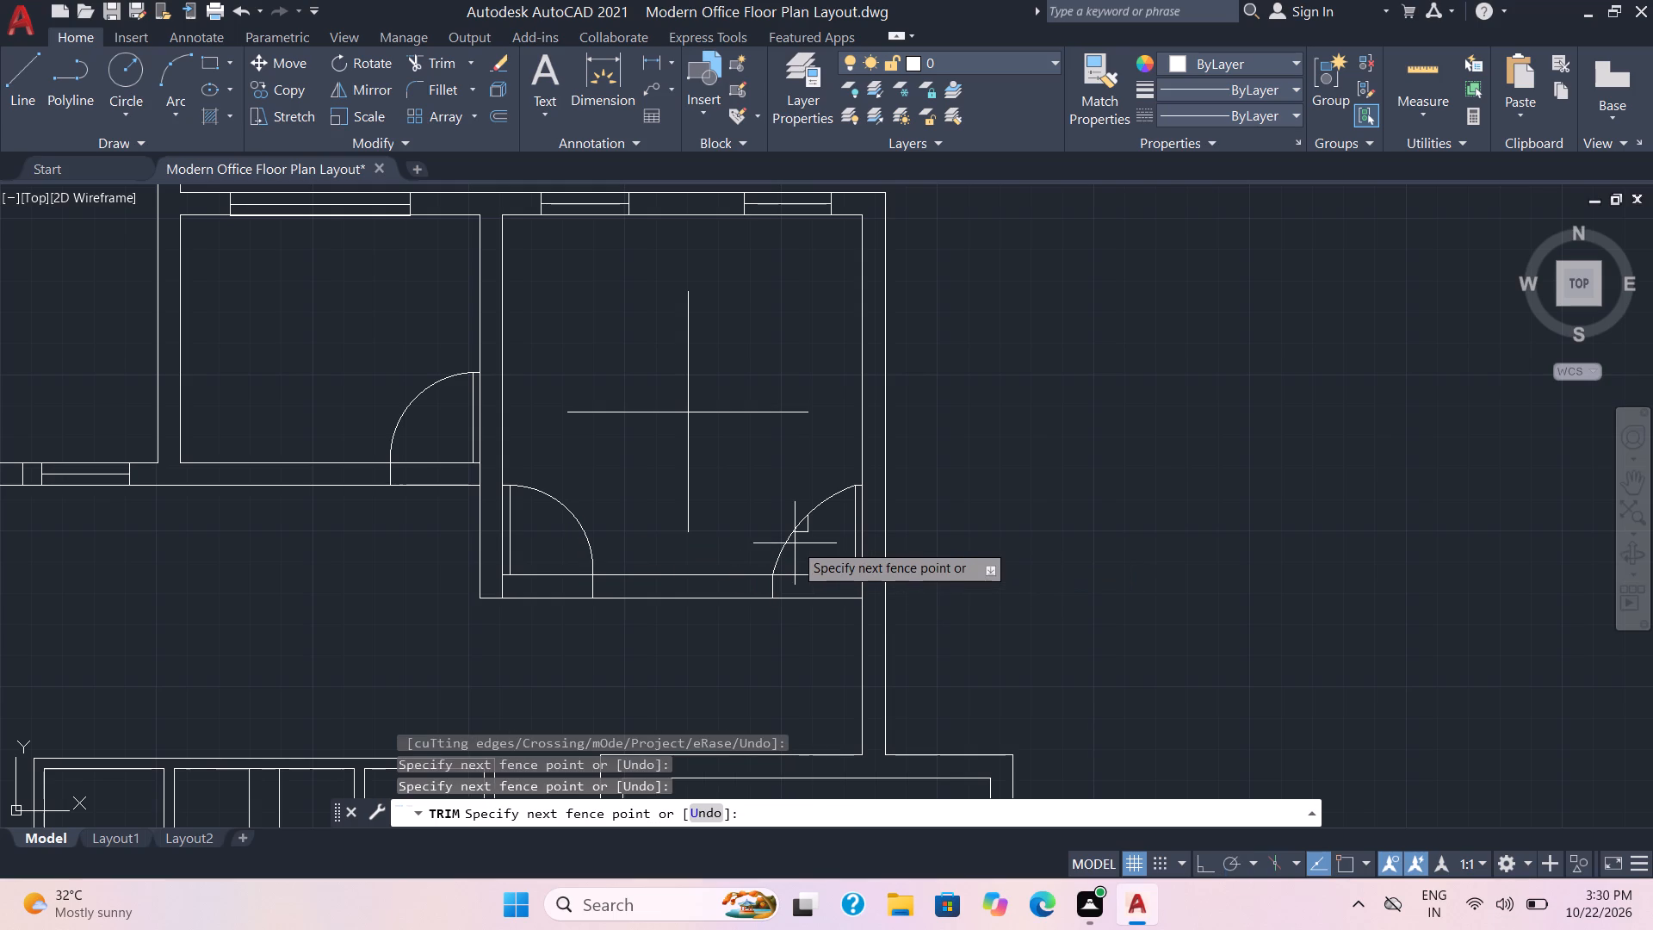
pyautogui.click(808, 524)
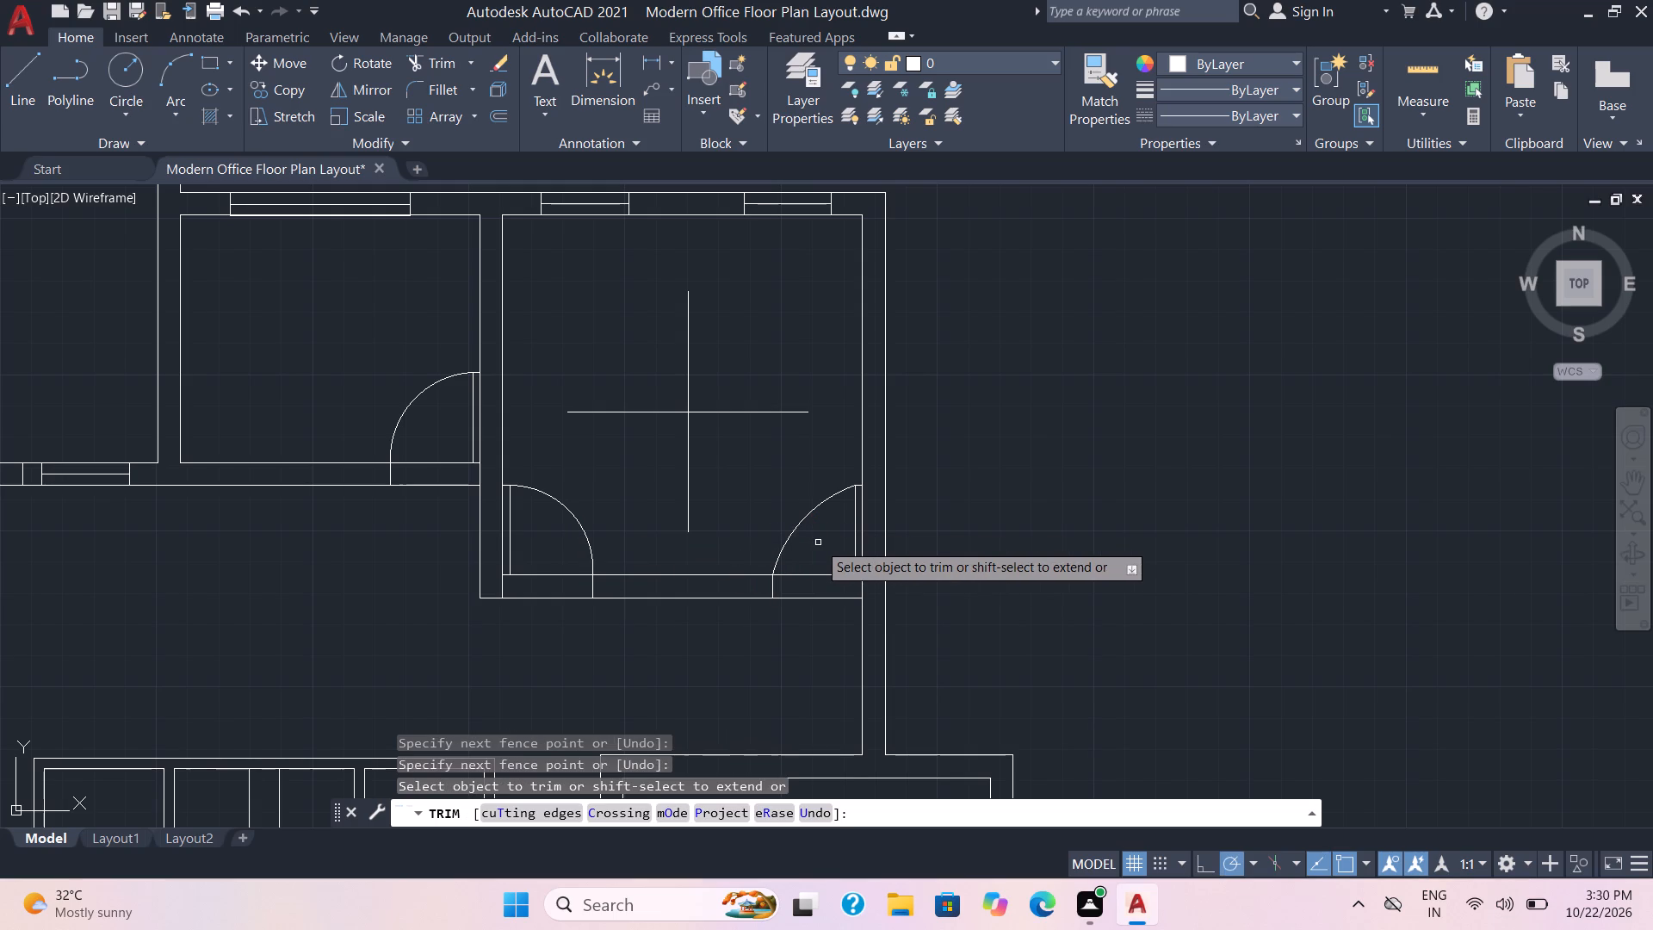
pyautogui.press('Escape')
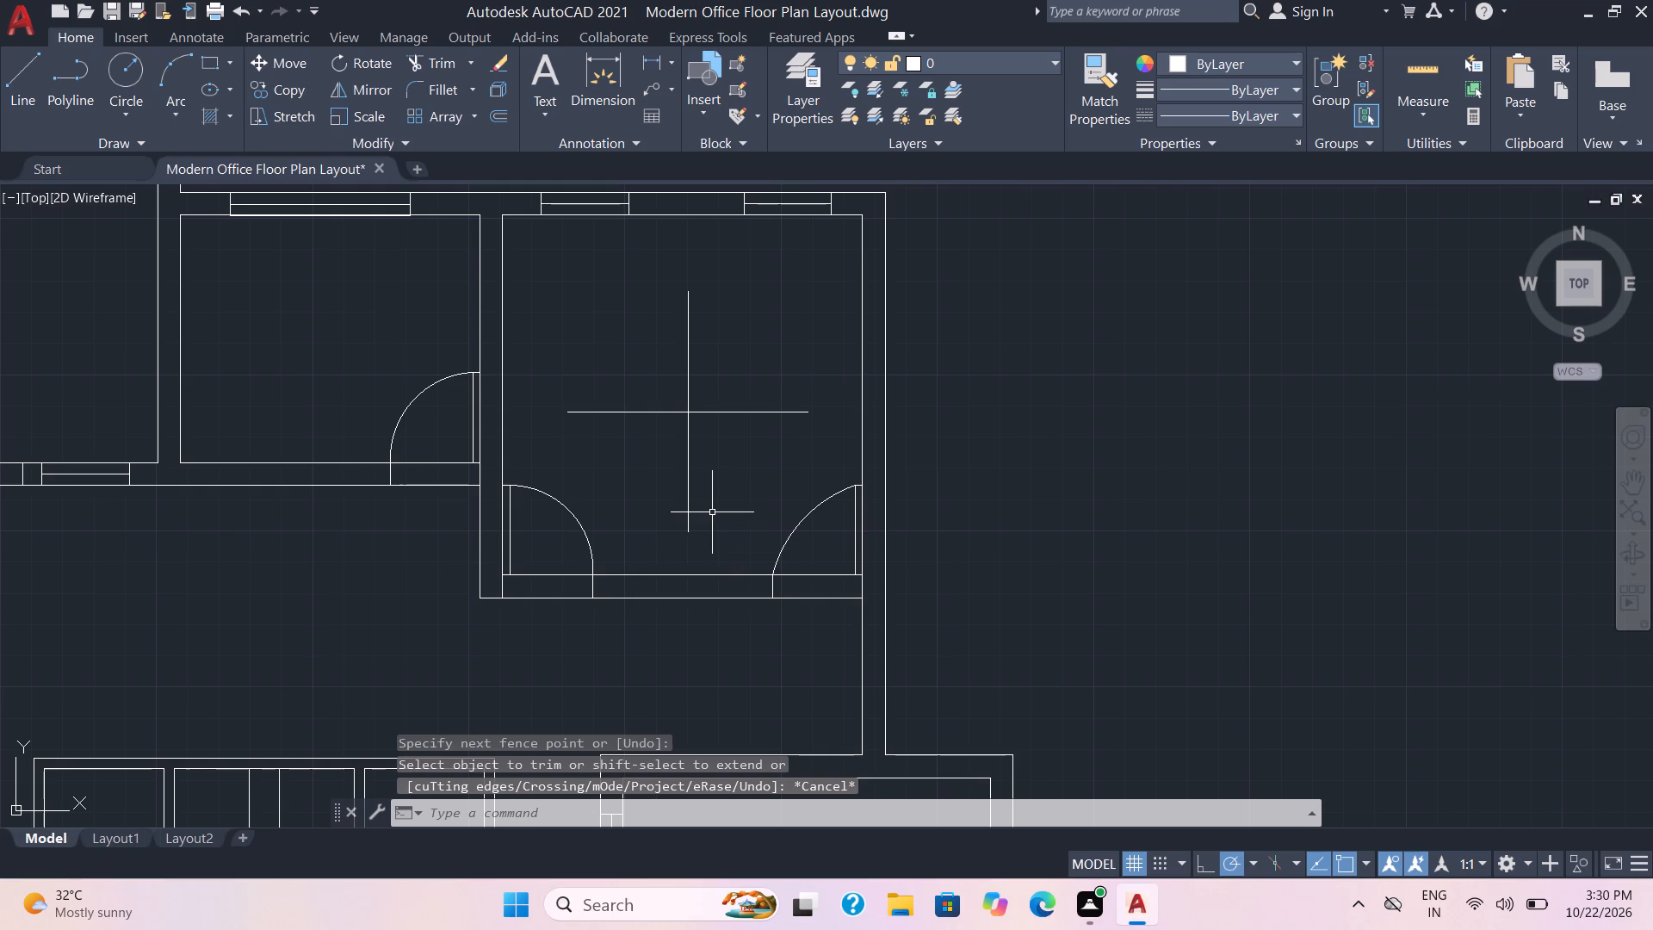
# Offset the cross's vertical line 4" to the east and its horizontal line 4" to the south.
pyautogui.press('o')
pyautogui.press('Return')
pyautogui.press('4')
pyautogui.press('Return')
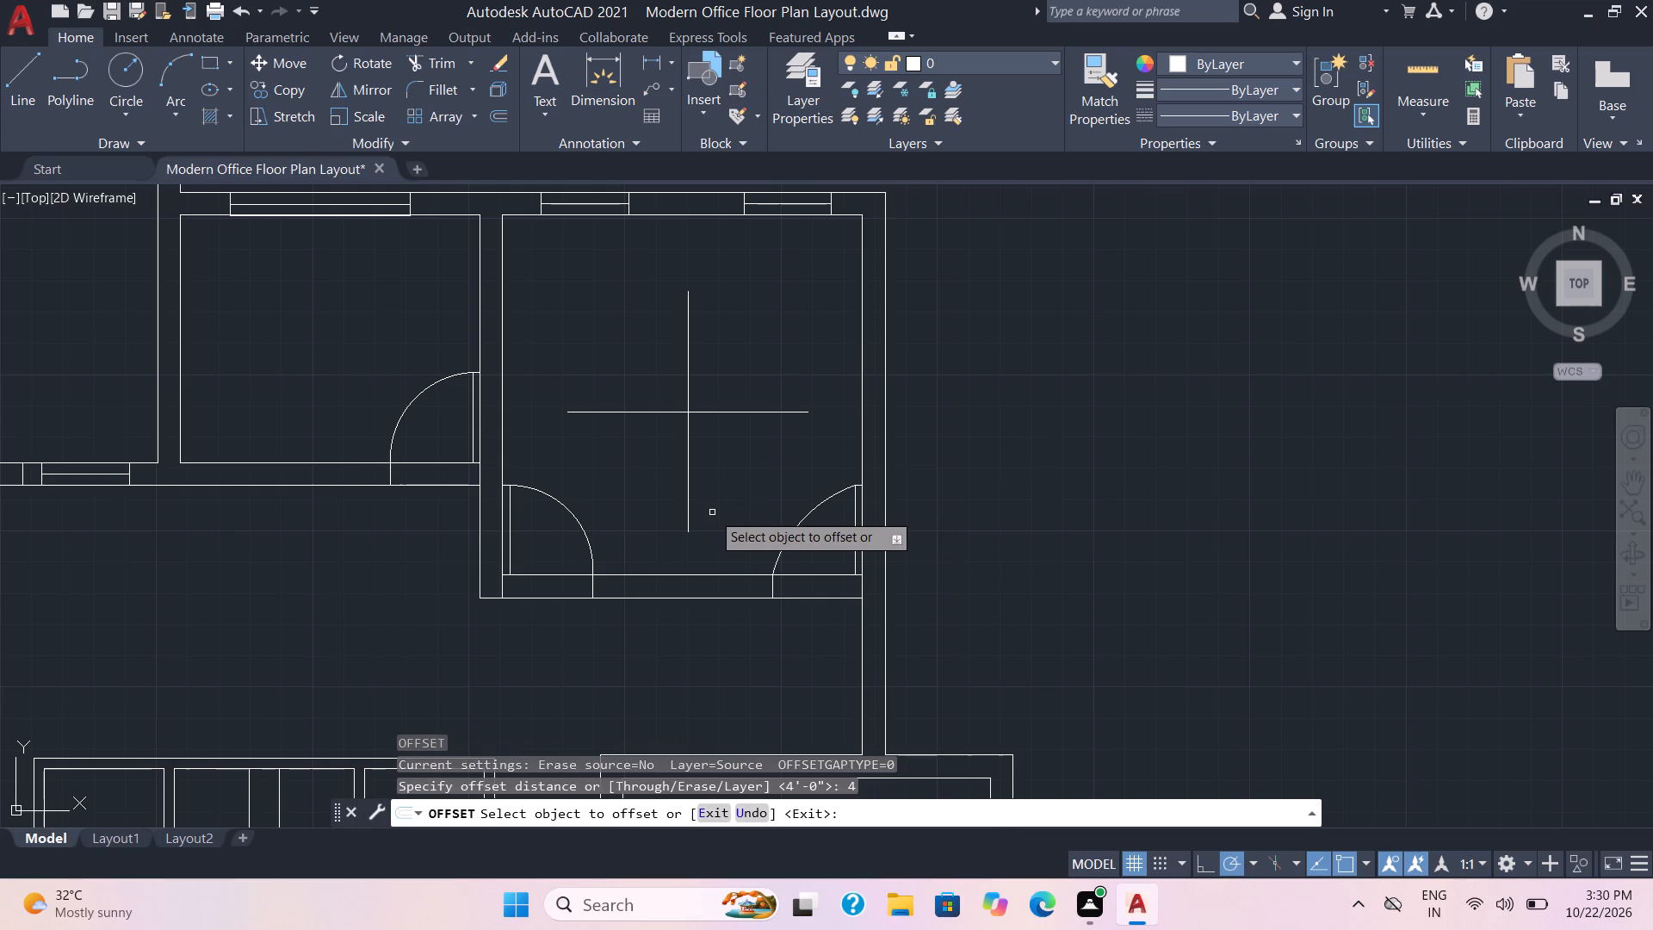
pyautogui.click(687, 529)
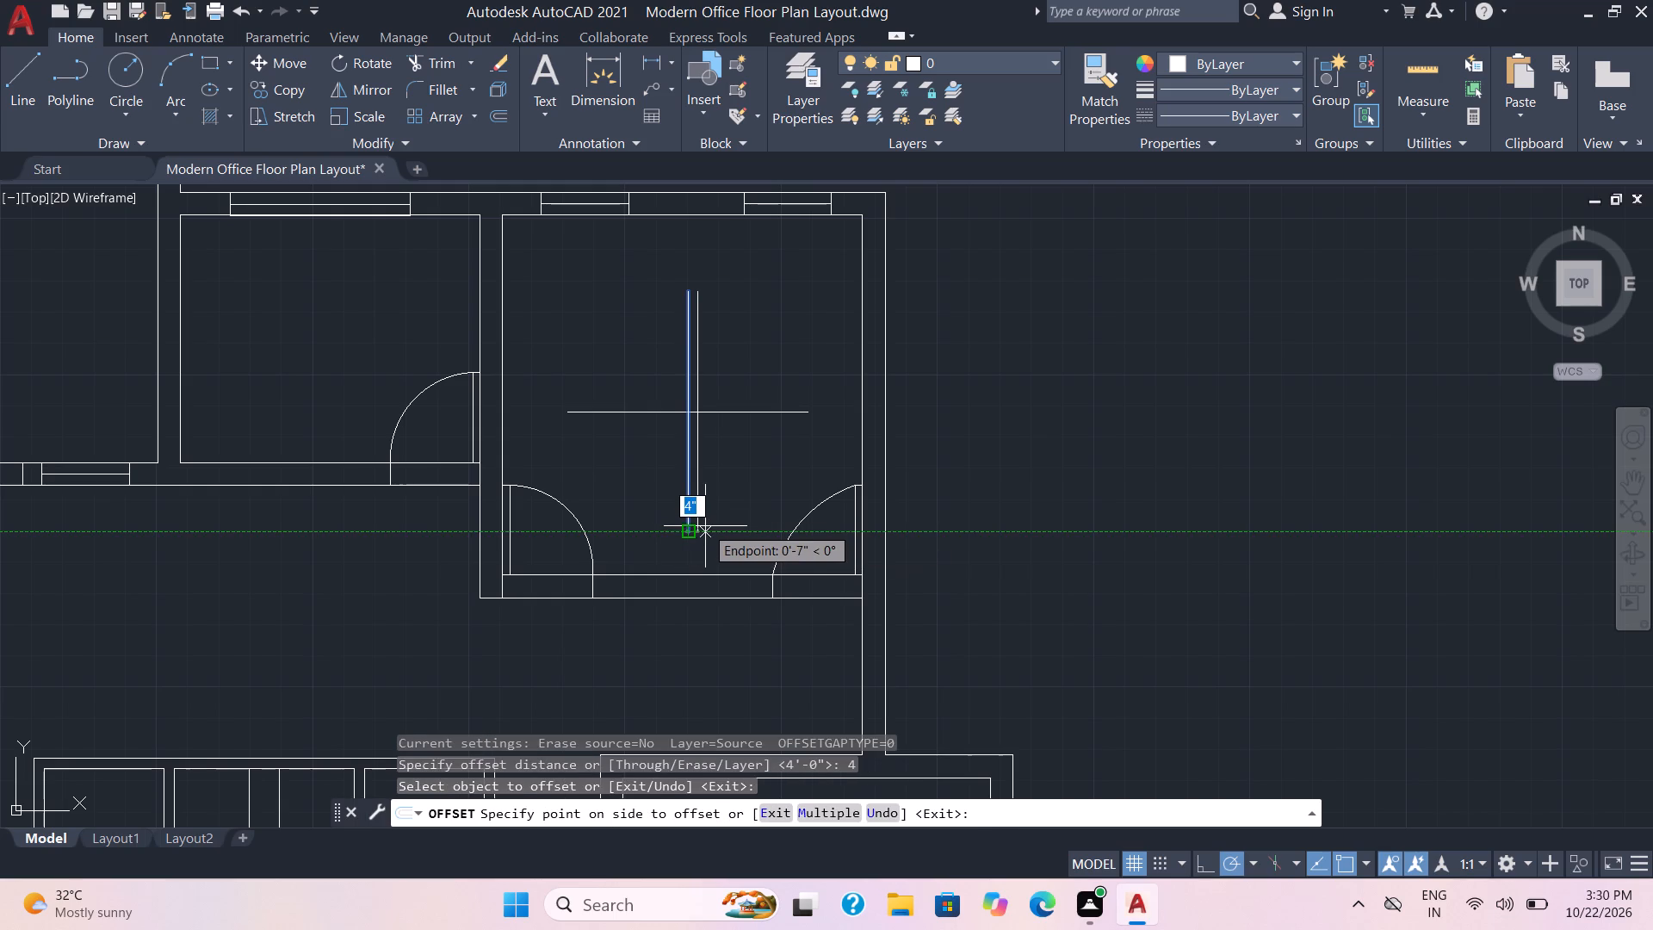
pyautogui.click(705, 526)
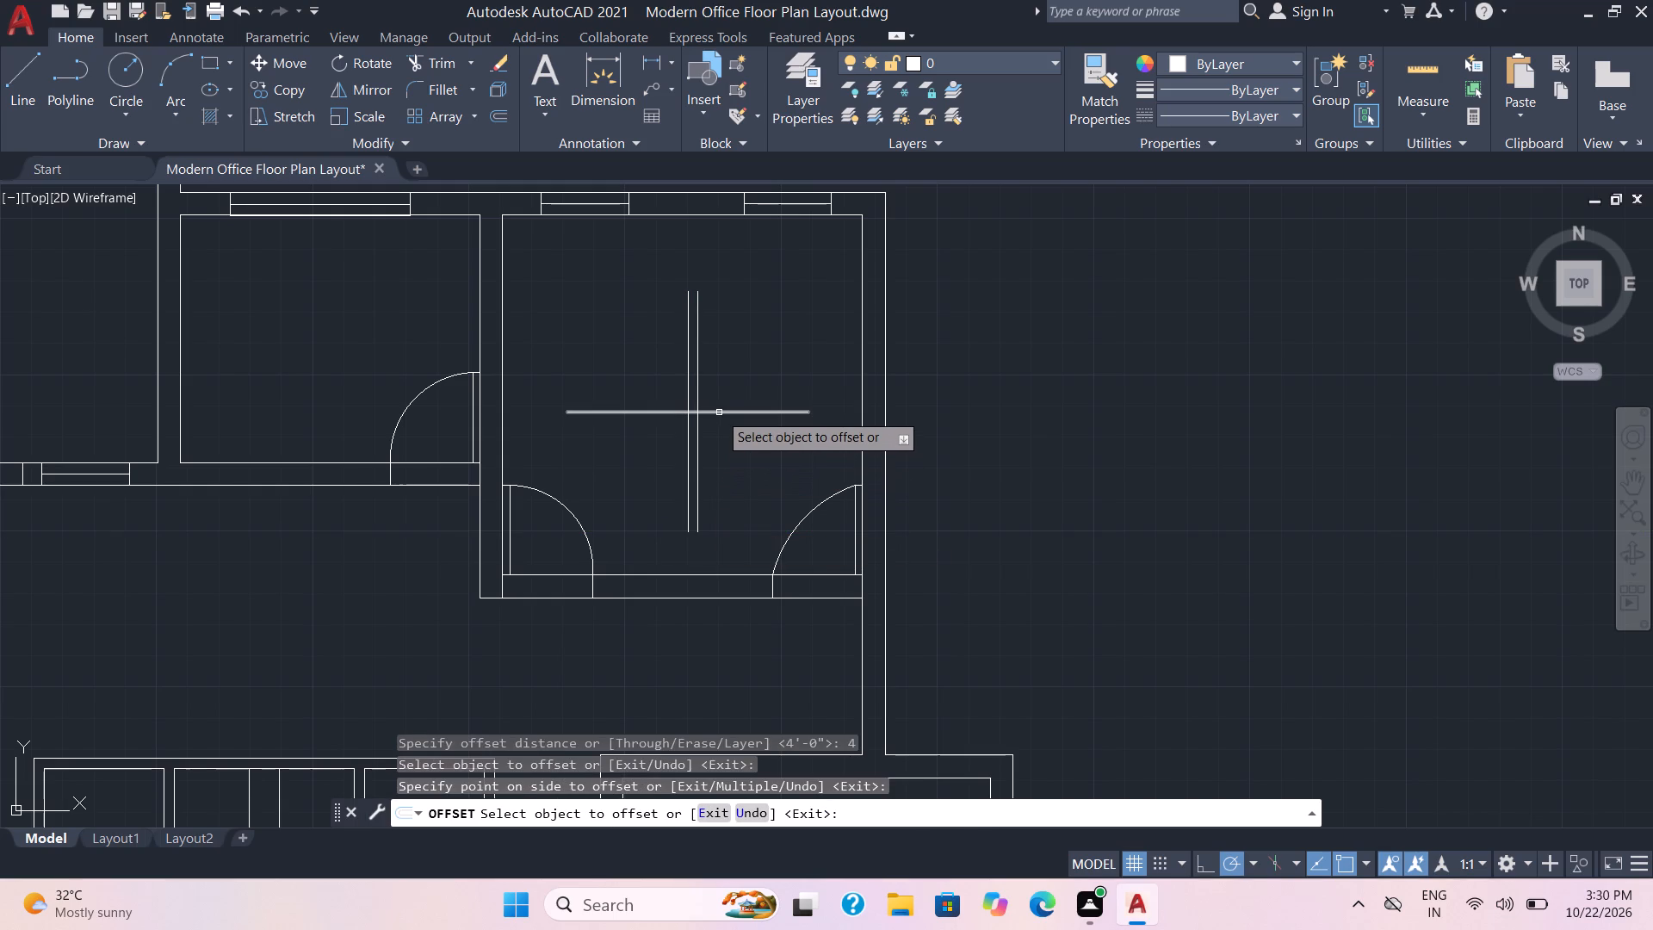
pyautogui.click(719, 412)
pyautogui.click(715, 443)
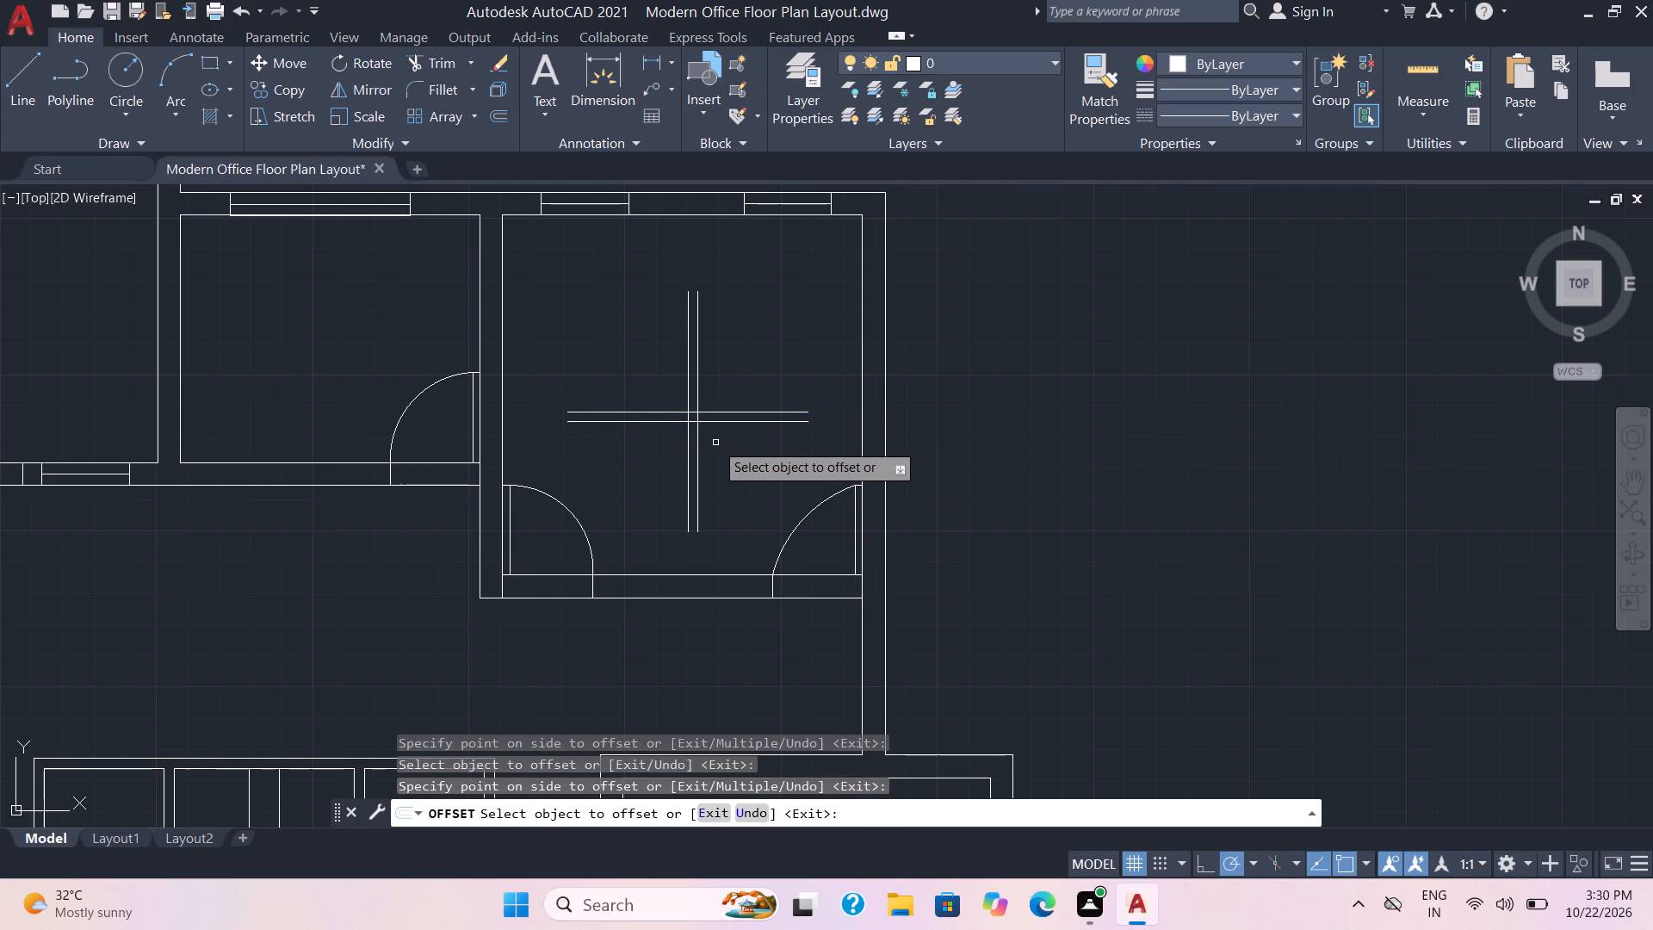
pyautogui.press('Escape')
# Extend both vertical lines of the north-east room's cross southward to the inner face of the south wall.
pyautogui.write('tr')
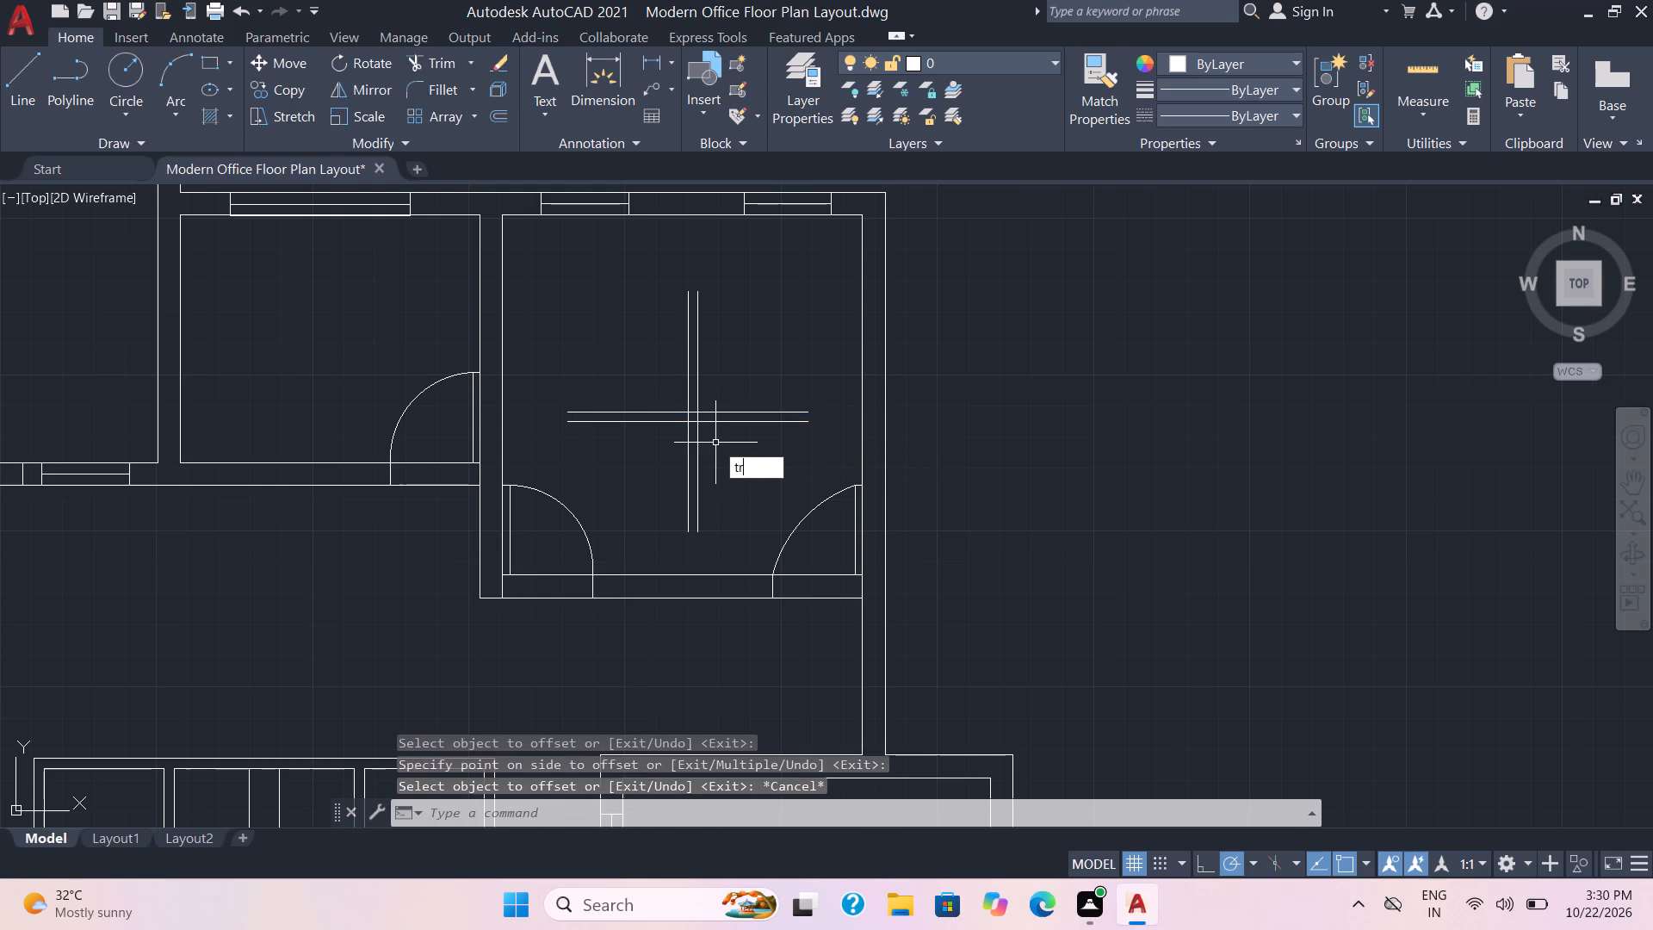
pyautogui.press('Return')
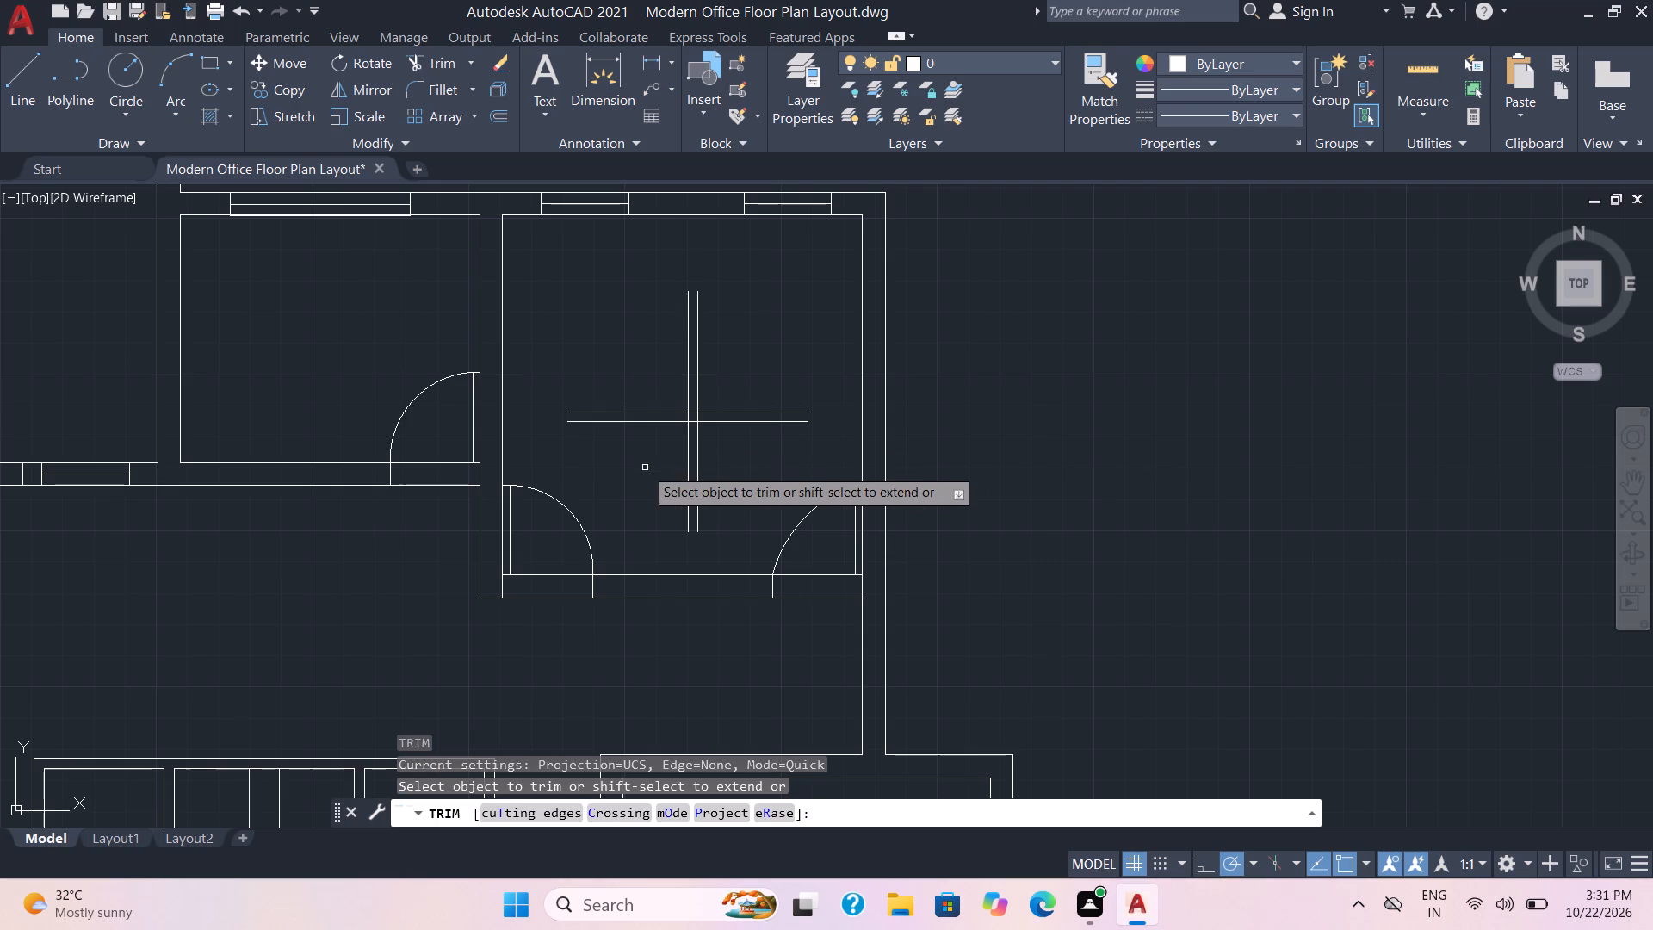
pyautogui.keyDown('shift'); pyautogui.click(686, 464); pyautogui.keyUp('shift')
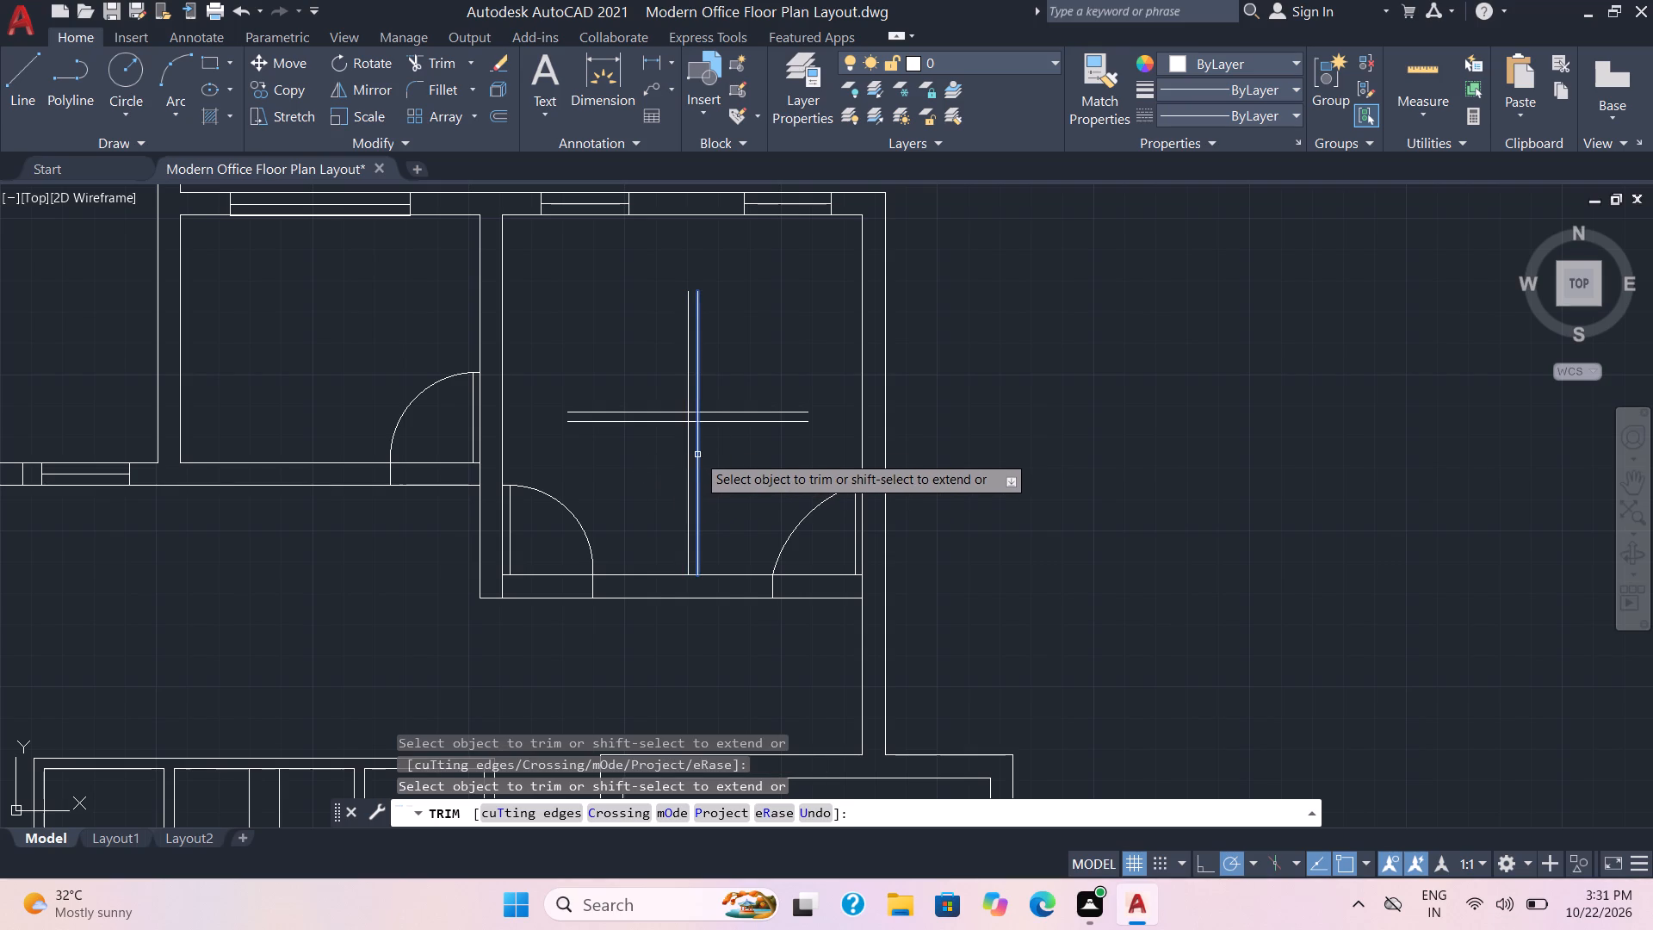
pyautogui.keyDown('shift'); pyautogui.click(698, 454); pyautogui.keyUp('shift')
# Trim the horizontal and vertical segments inside the cross's central intersection so the four partition arms join openly.
pyautogui.scroll(2, 694, 410)
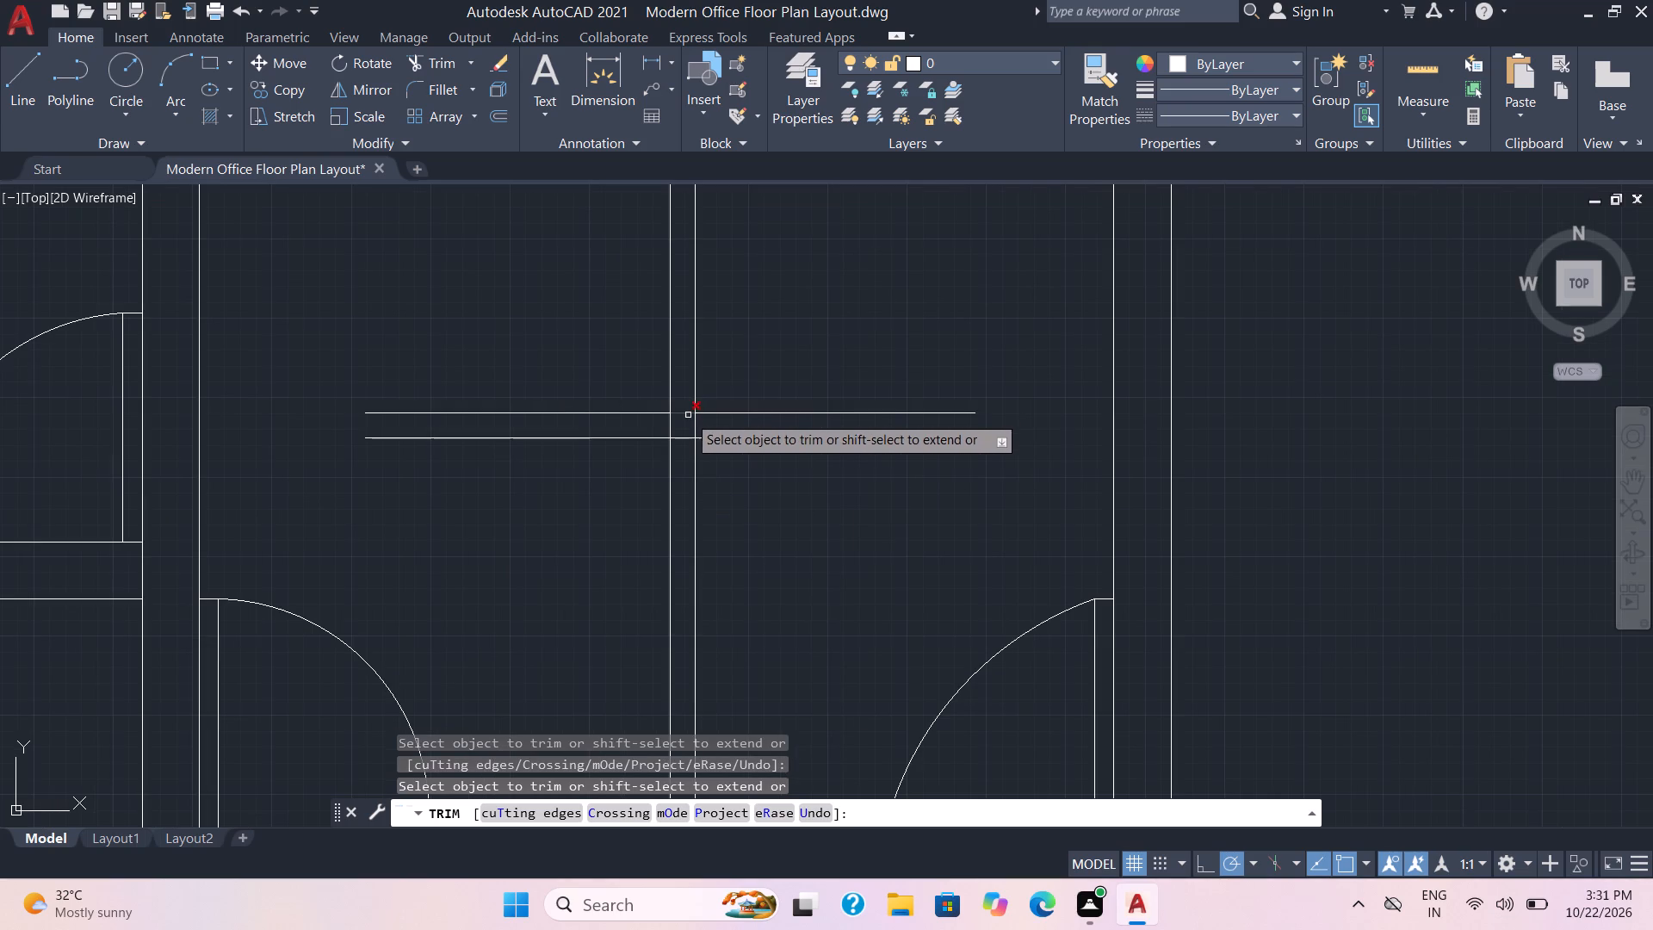
pyautogui.click(685, 394)
pyautogui.click(687, 451)
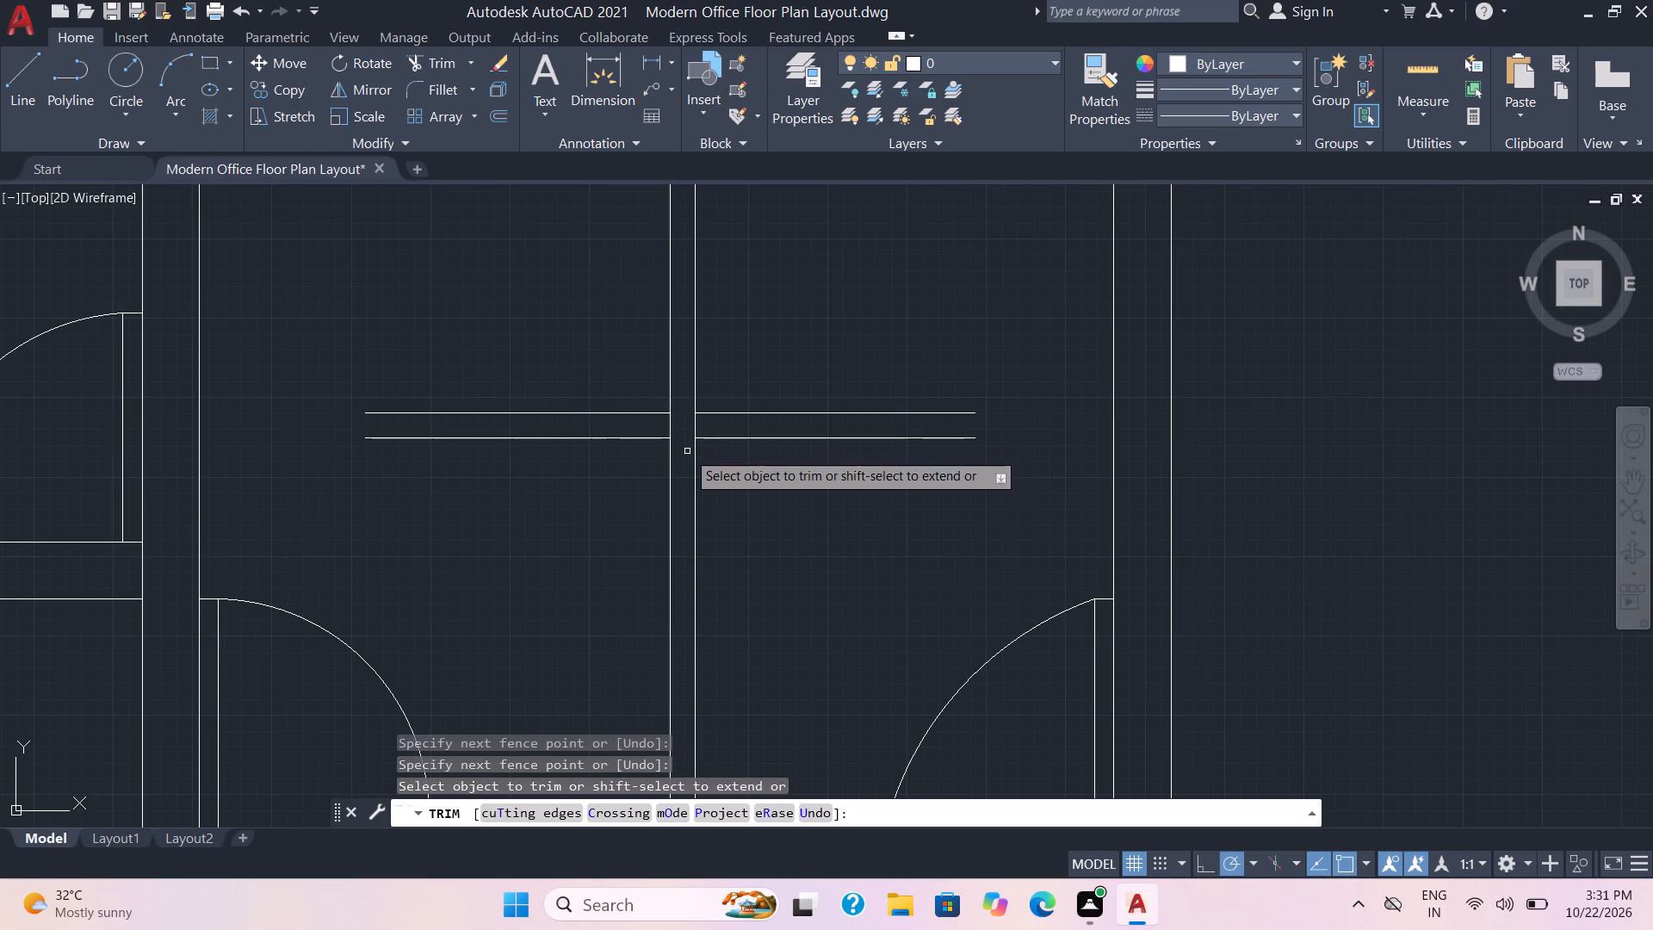
pyautogui.click(662, 429)
pyautogui.click(715, 429)
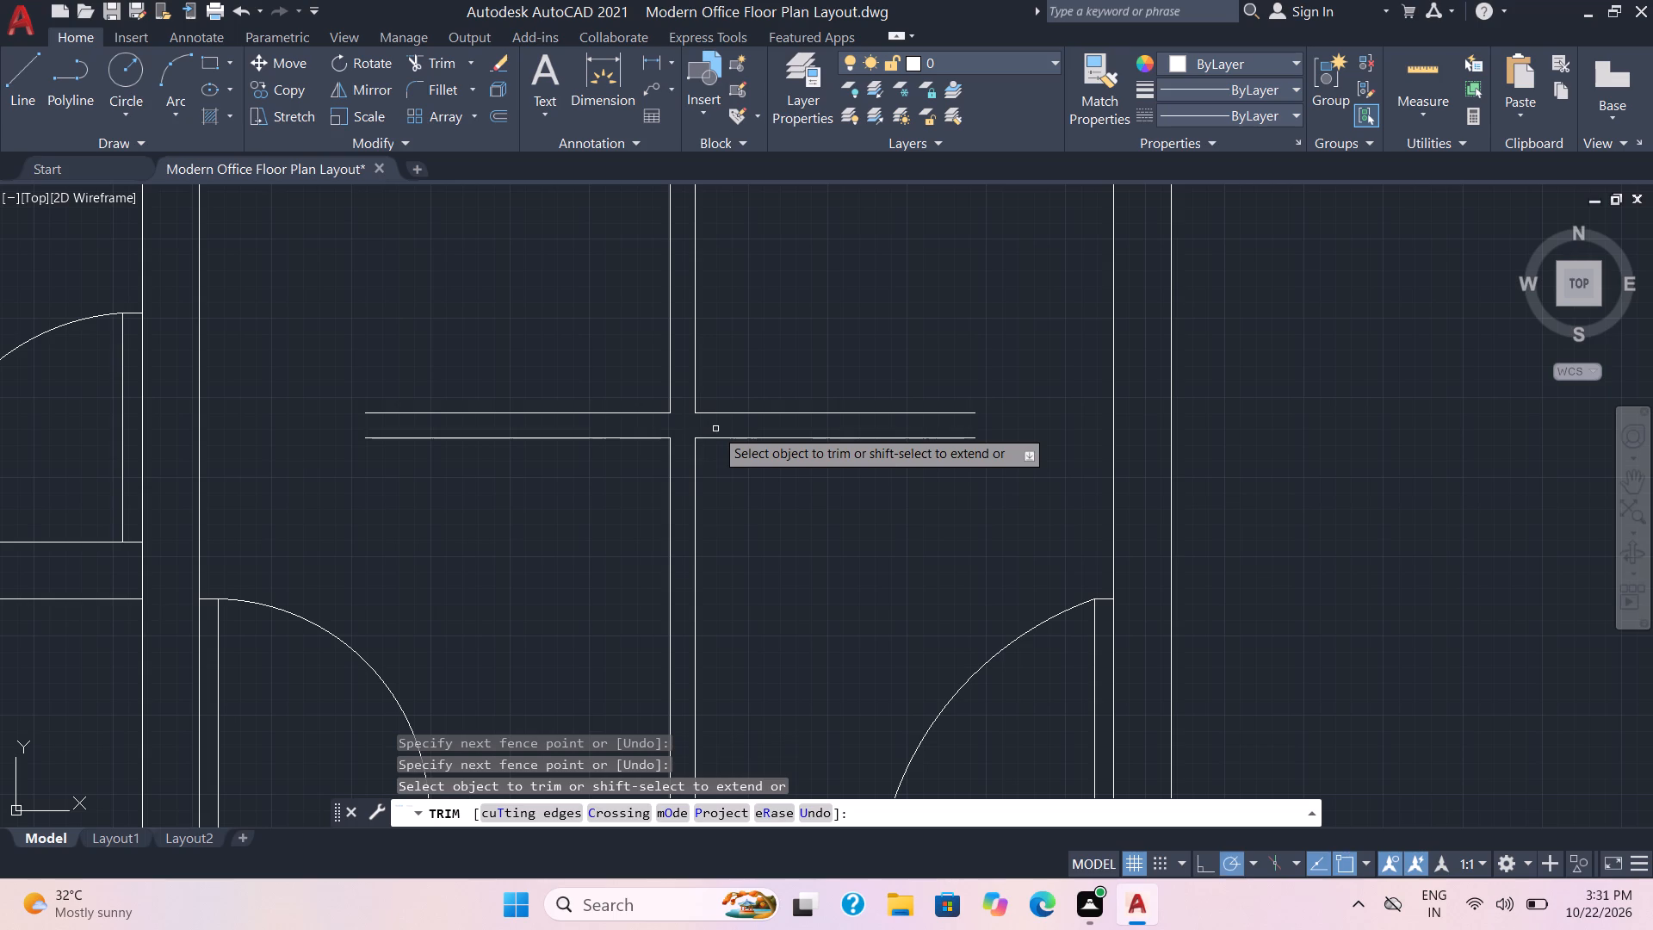
pyautogui.press('Escape')
# Draw short 4" lines closing the east, west and north ends of the cross partition.
pyautogui.press('l')
pyautogui.press('Return')
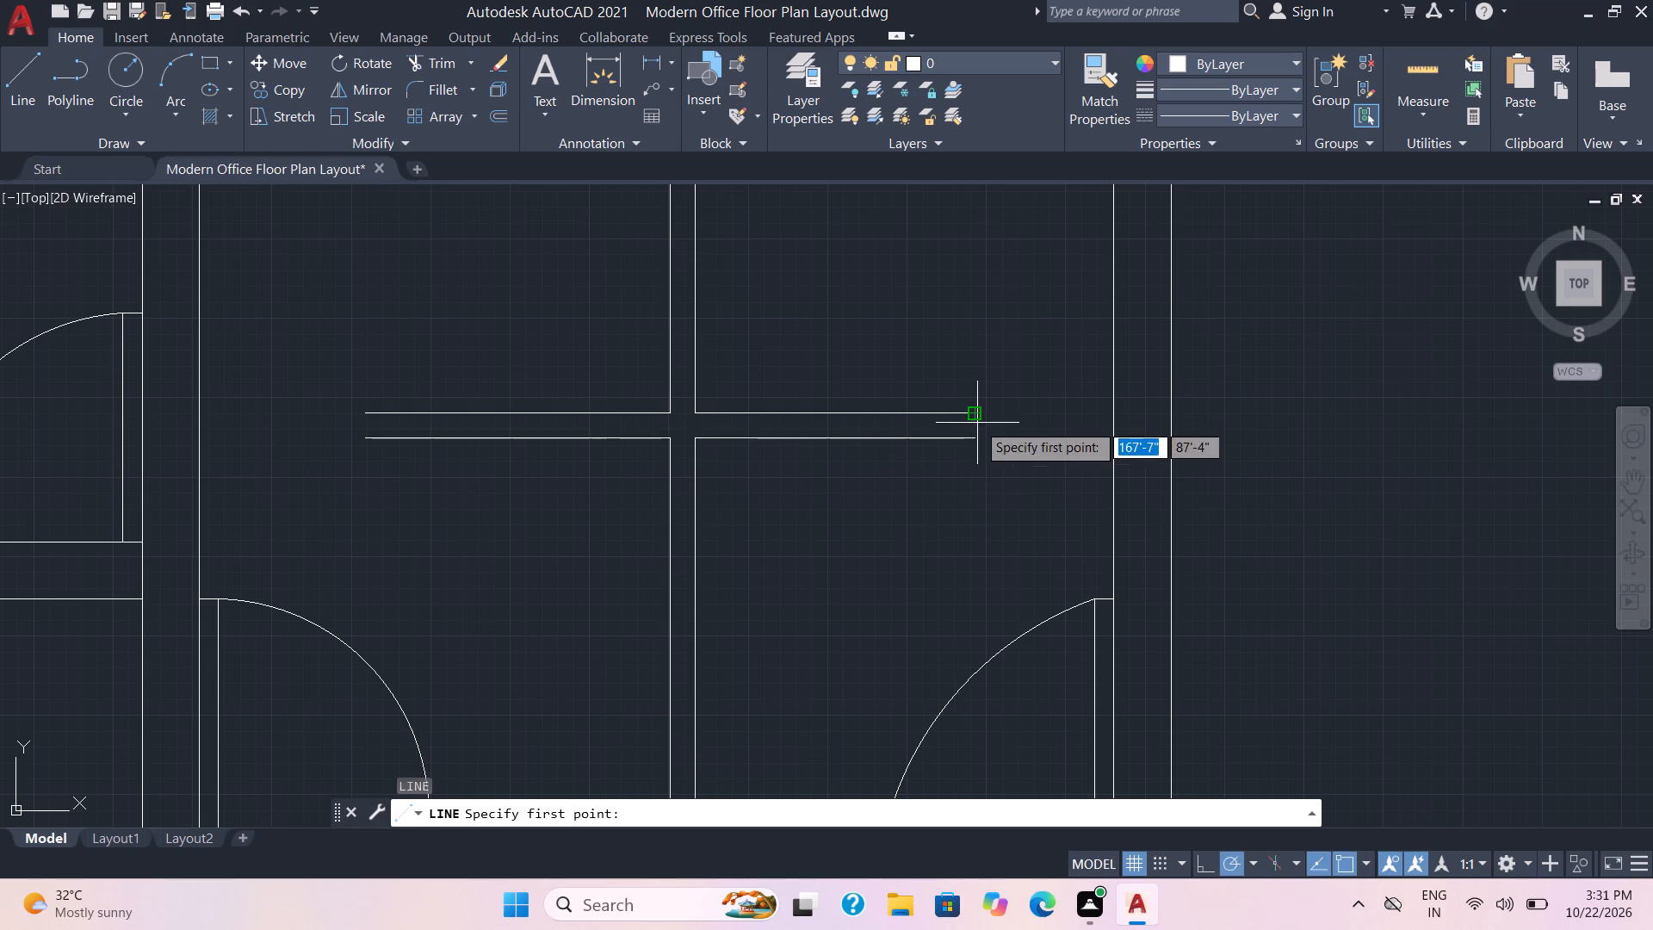
pyautogui.click(978, 413)
pyautogui.click(974, 434)
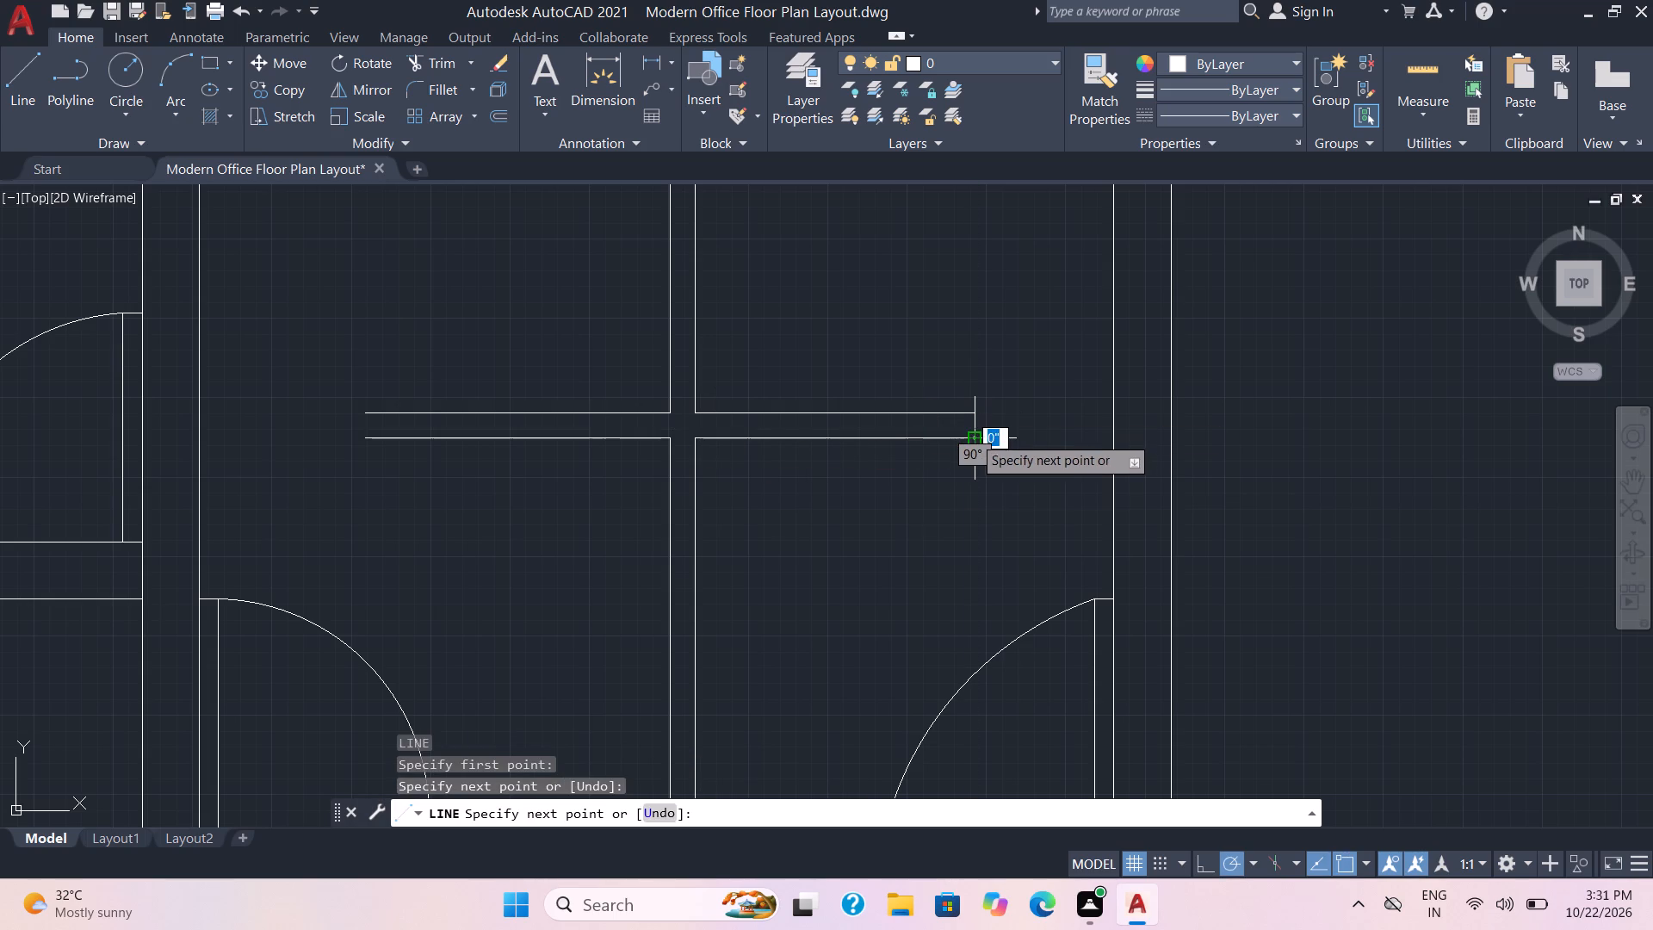
pyautogui.press('space')
pyautogui.press('space')
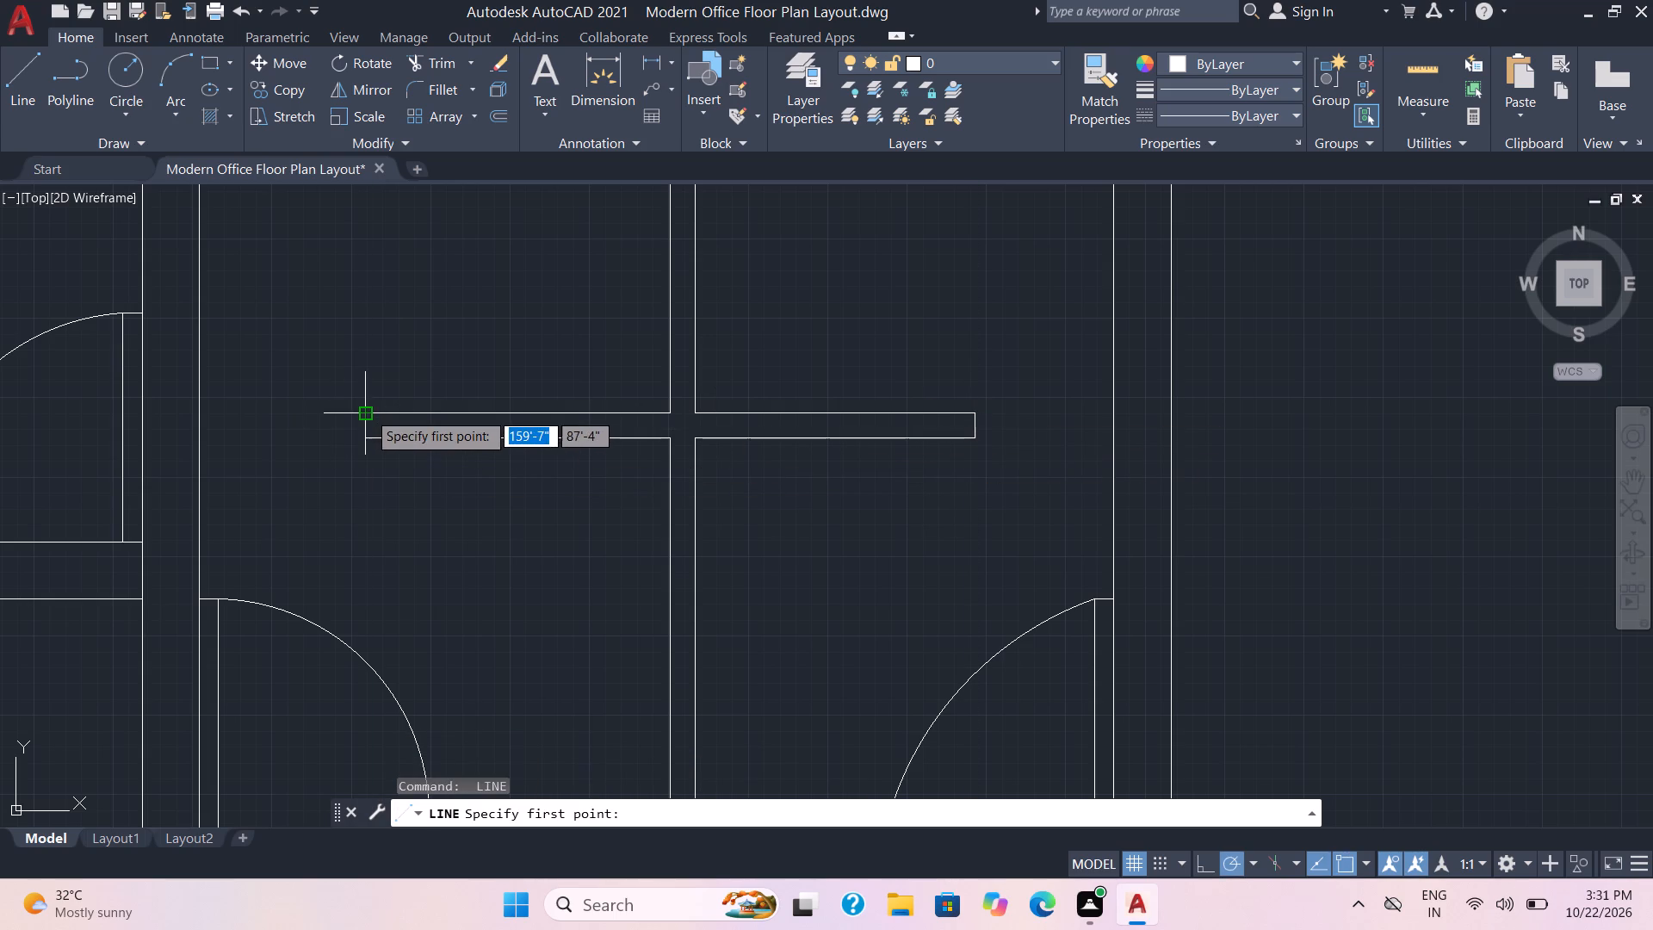
pyautogui.click(368, 412)
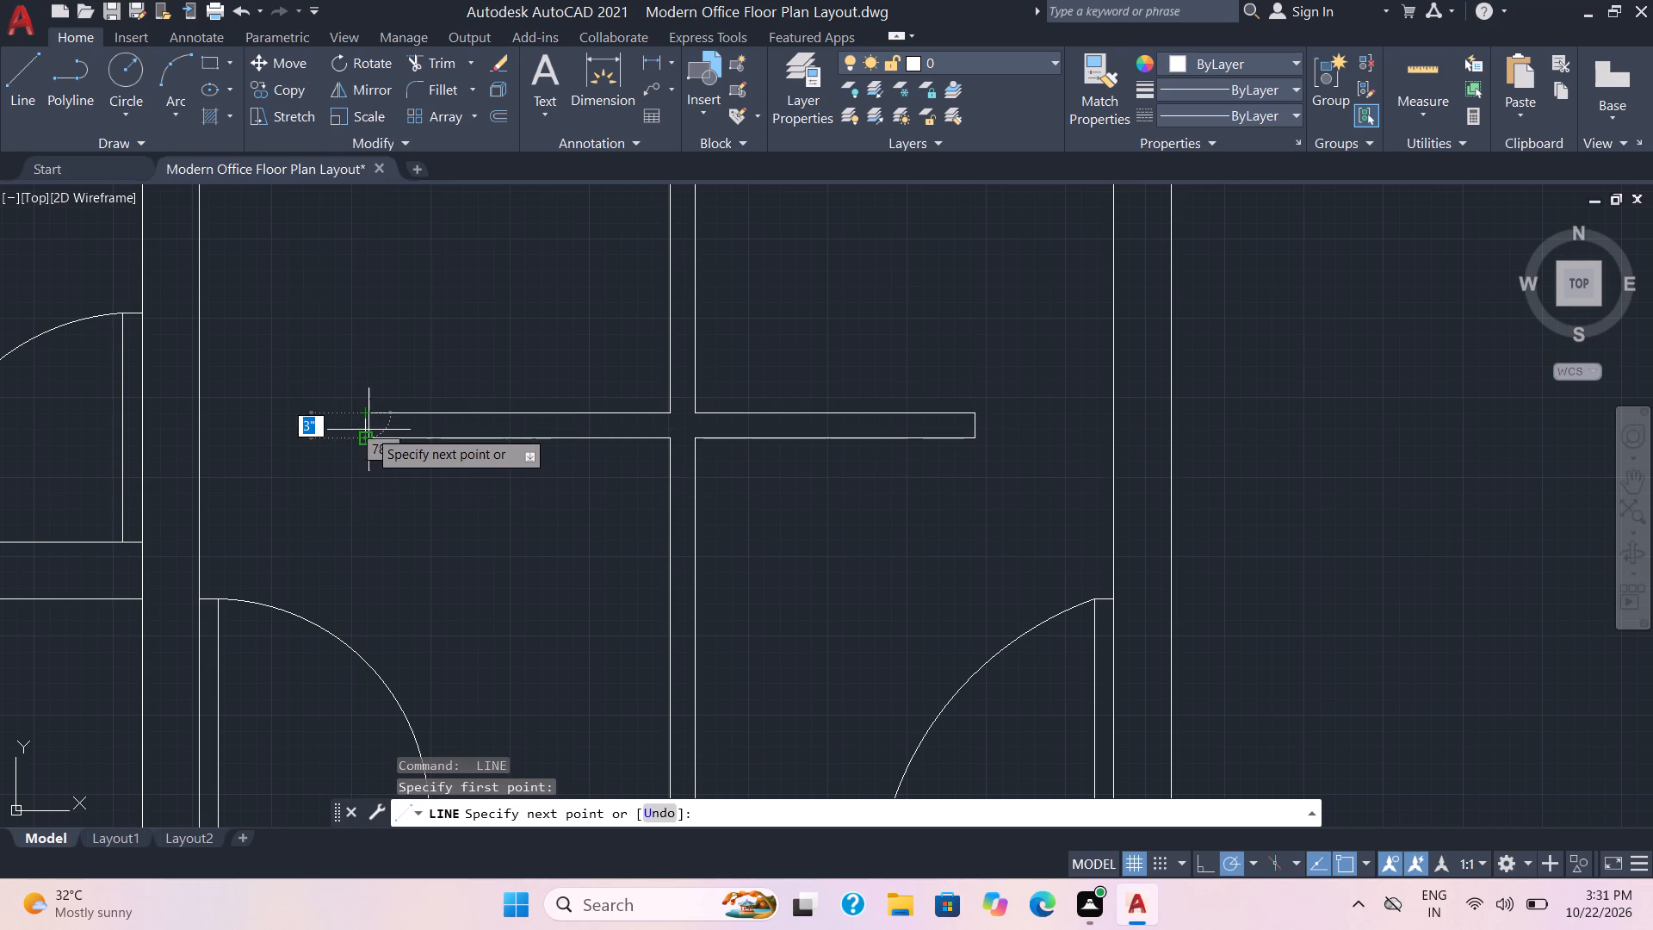
pyautogui.click(368, 440)
pyautogui.press('space')
pyautogui.press('space')
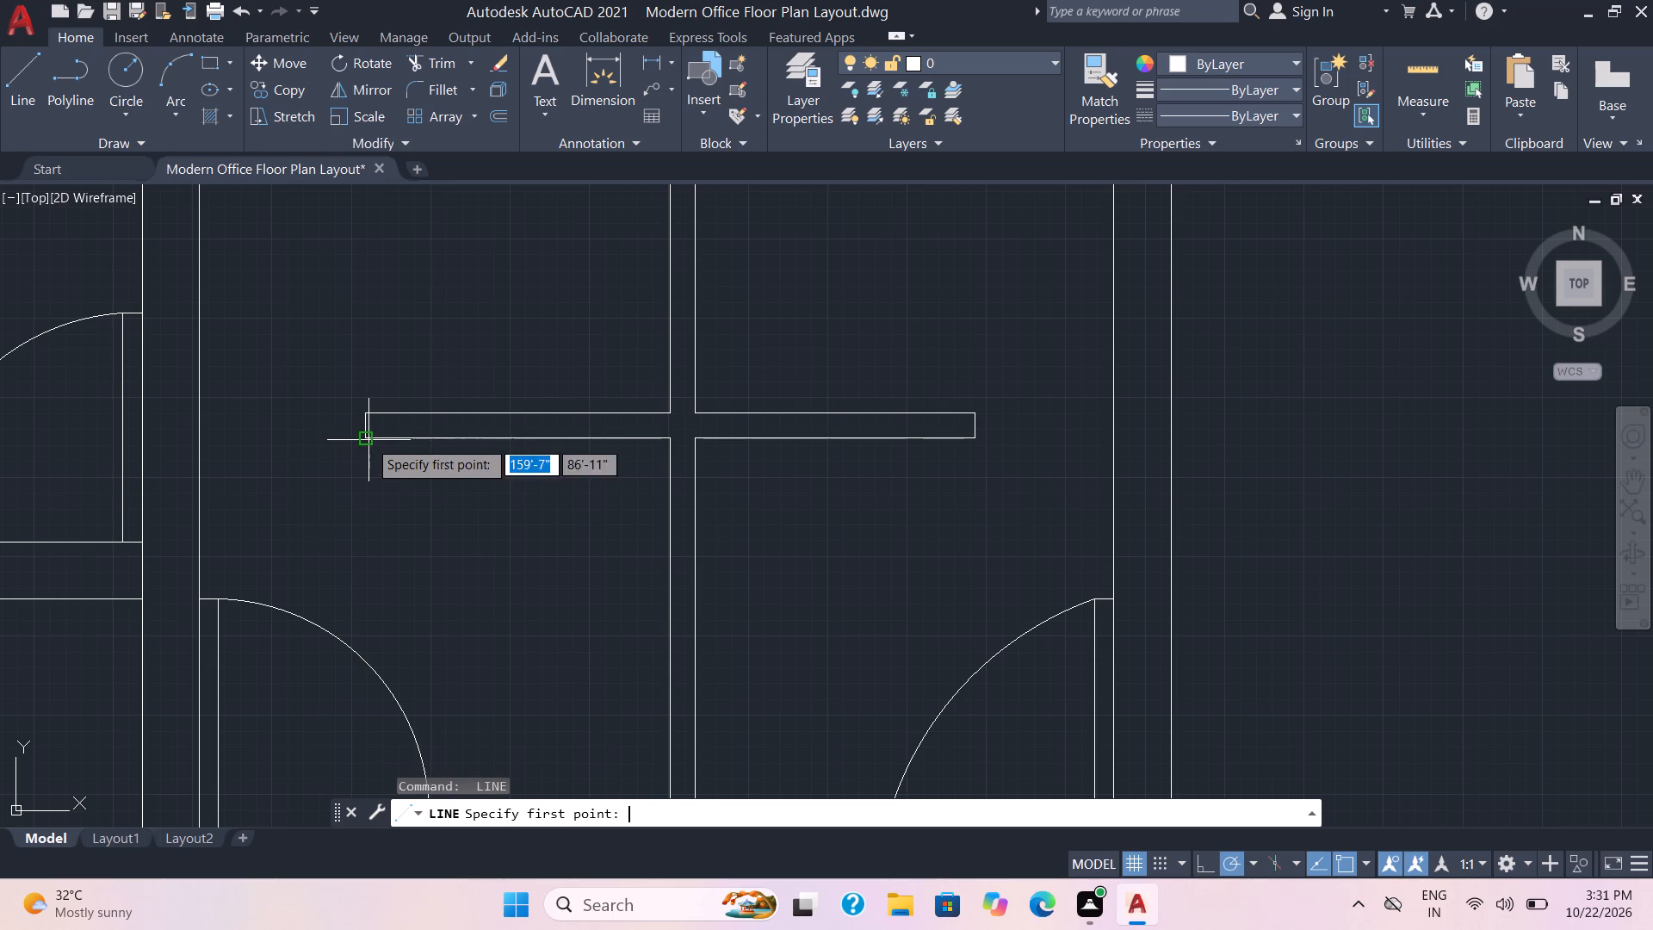
pyautogui.moveTo(591, 348); pyautogui.dragTo(591, 616, button='middle')
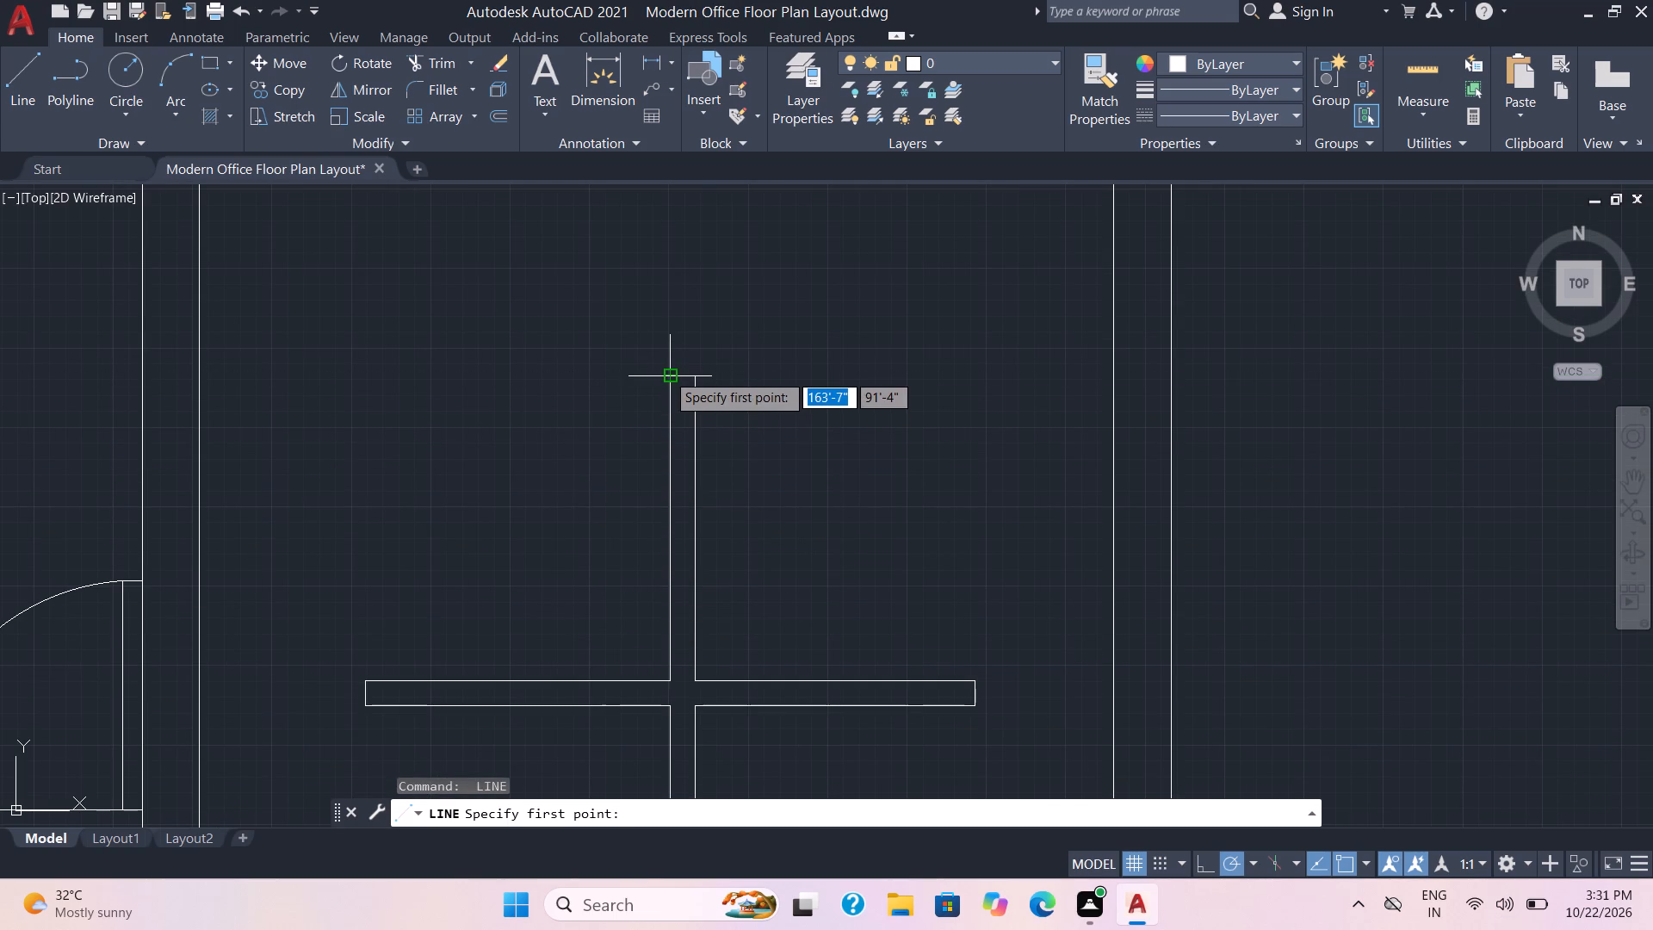
pyautogui.scroll(-1, 666, 373)
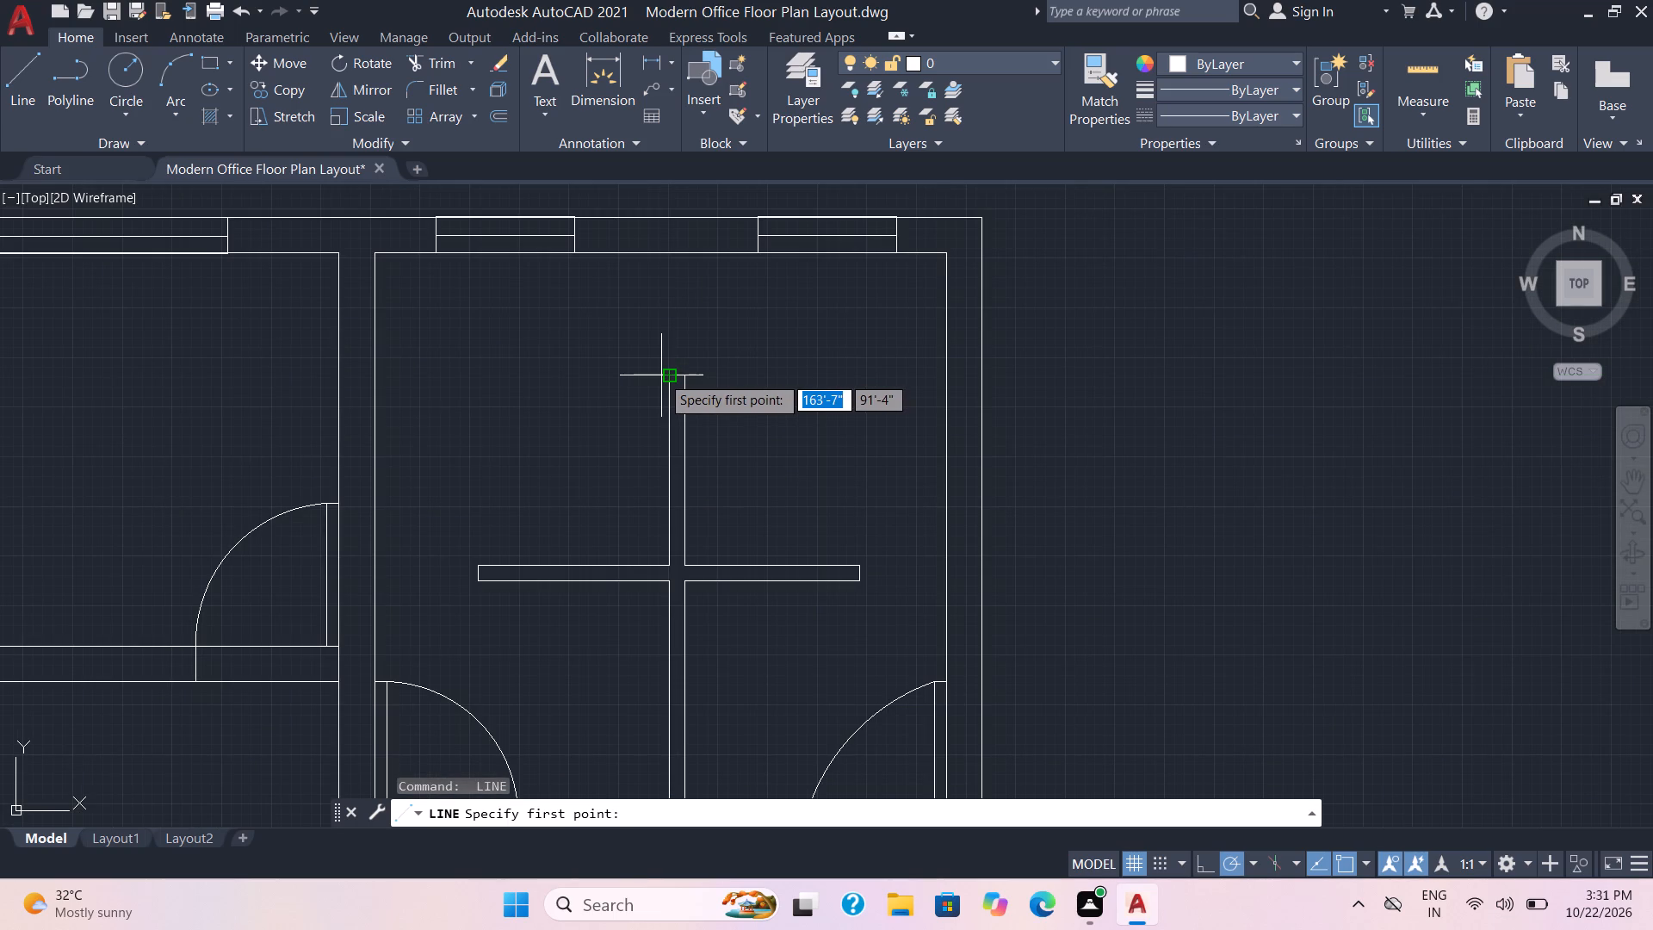
pyautogui.click(661, 375)
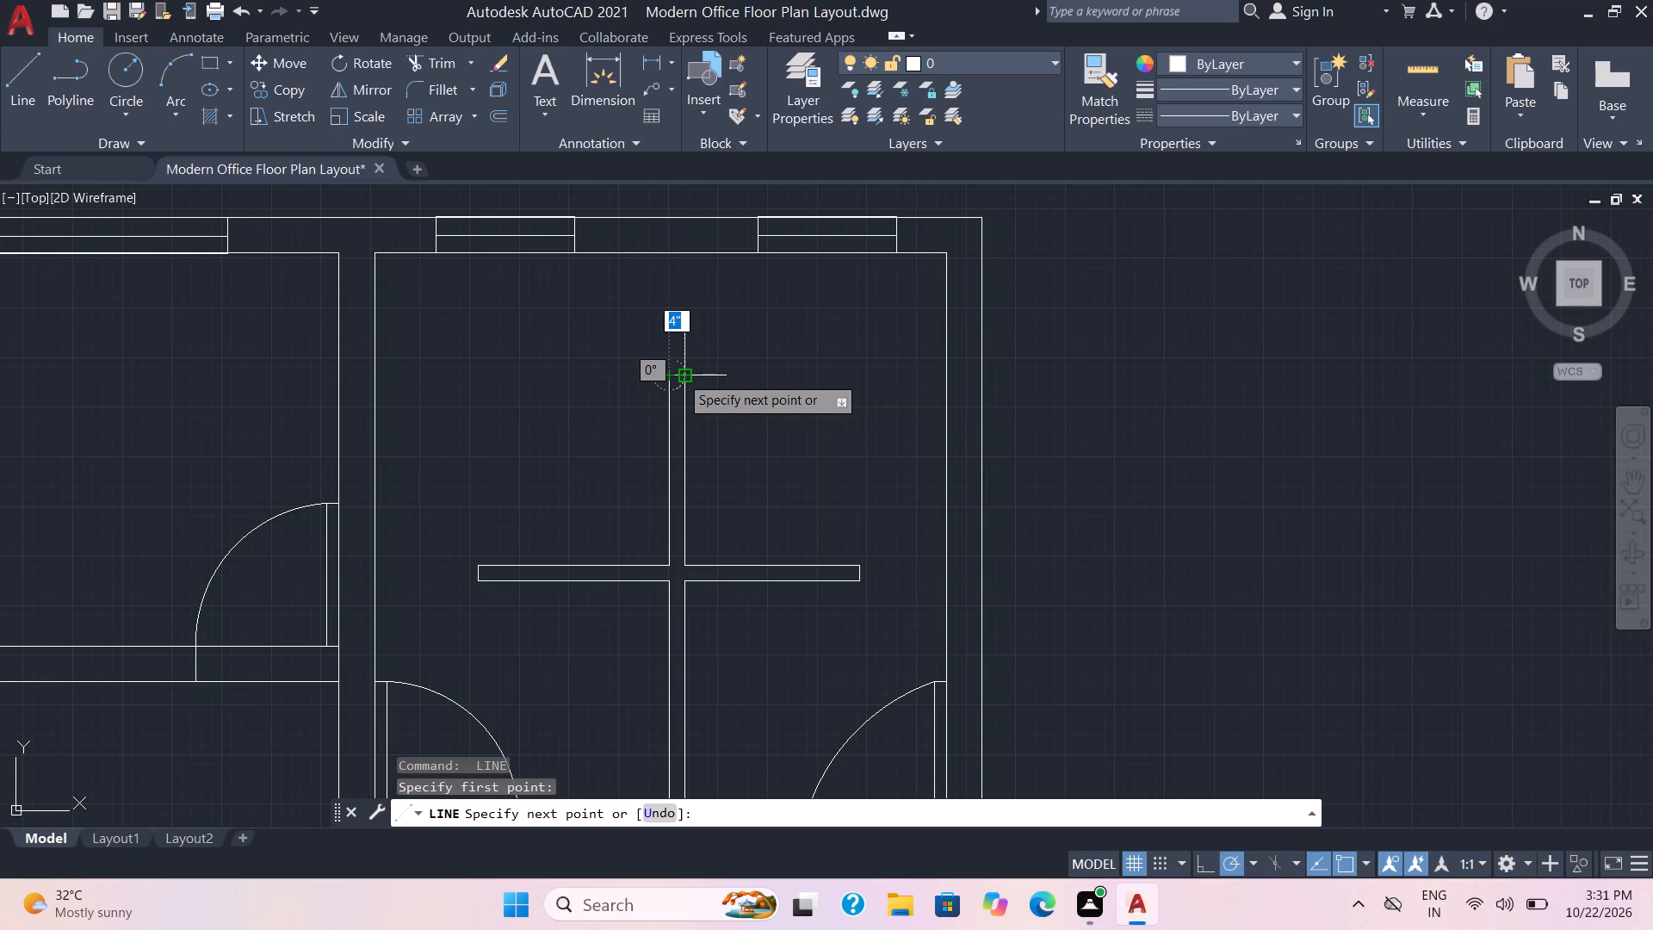
pyautogui.click(680, 375)
pyautogui.press('Escape')
# Save the floor plan drawing.
pyautogui.scroll(-2, 742, 434)
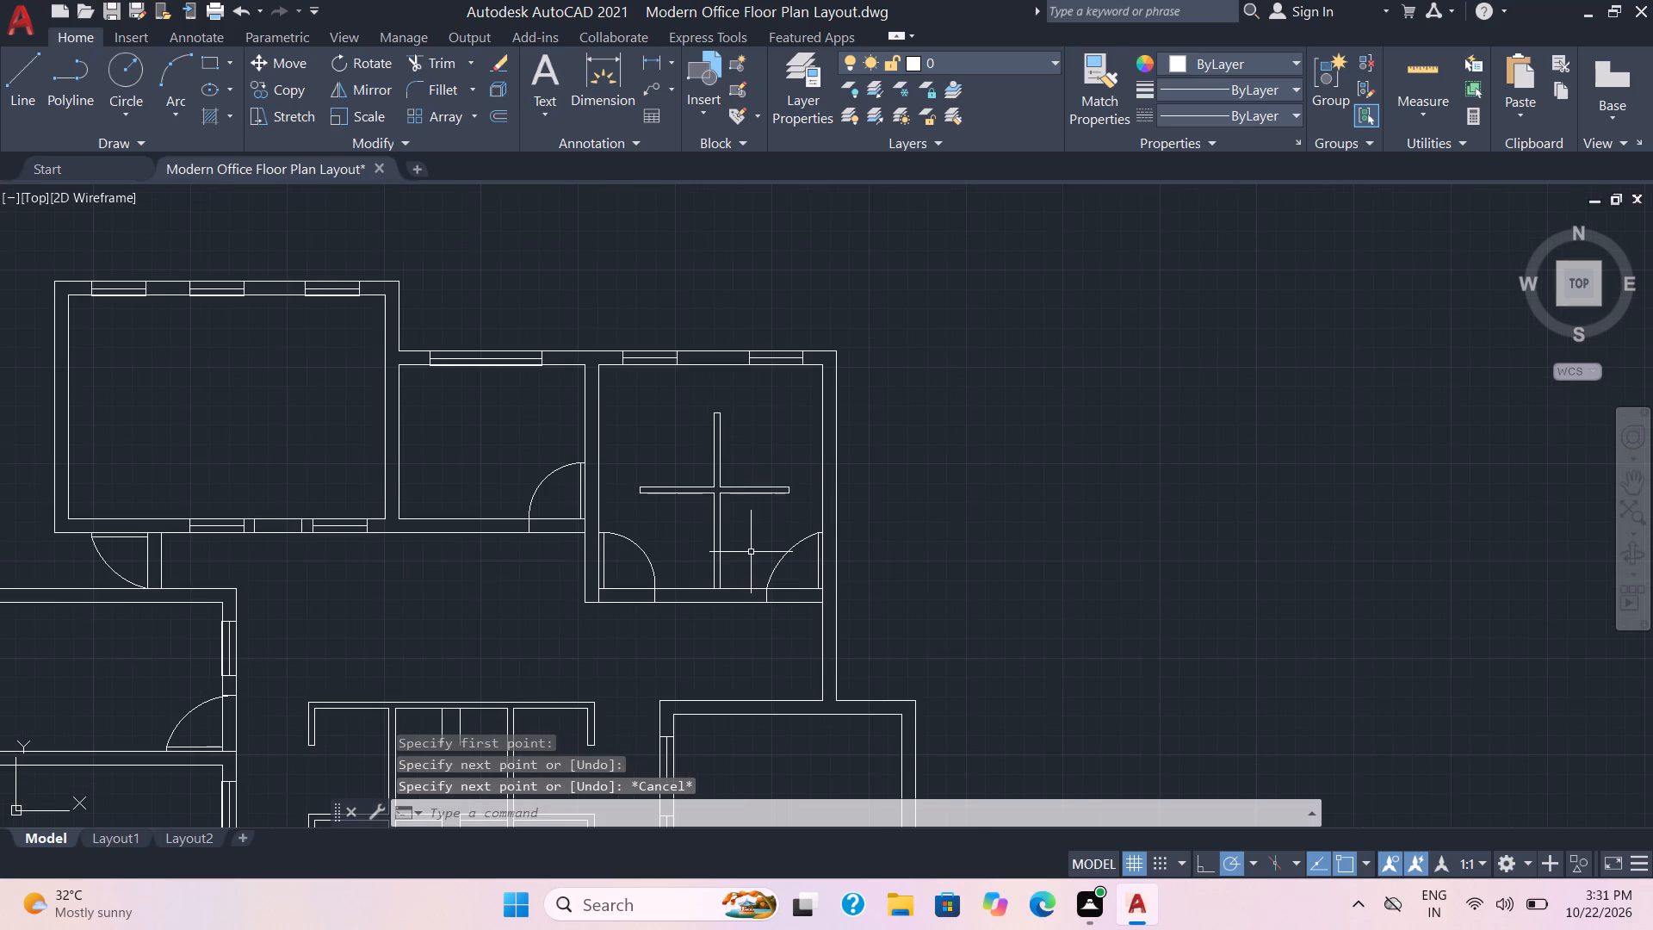
pyautogui.moveTo(752, 556); pyautogui.dragTo(739, 328, button='middle')
pyautogui.scroll(-1, 783, 505)
pyautogui.middleClick(789, 586)
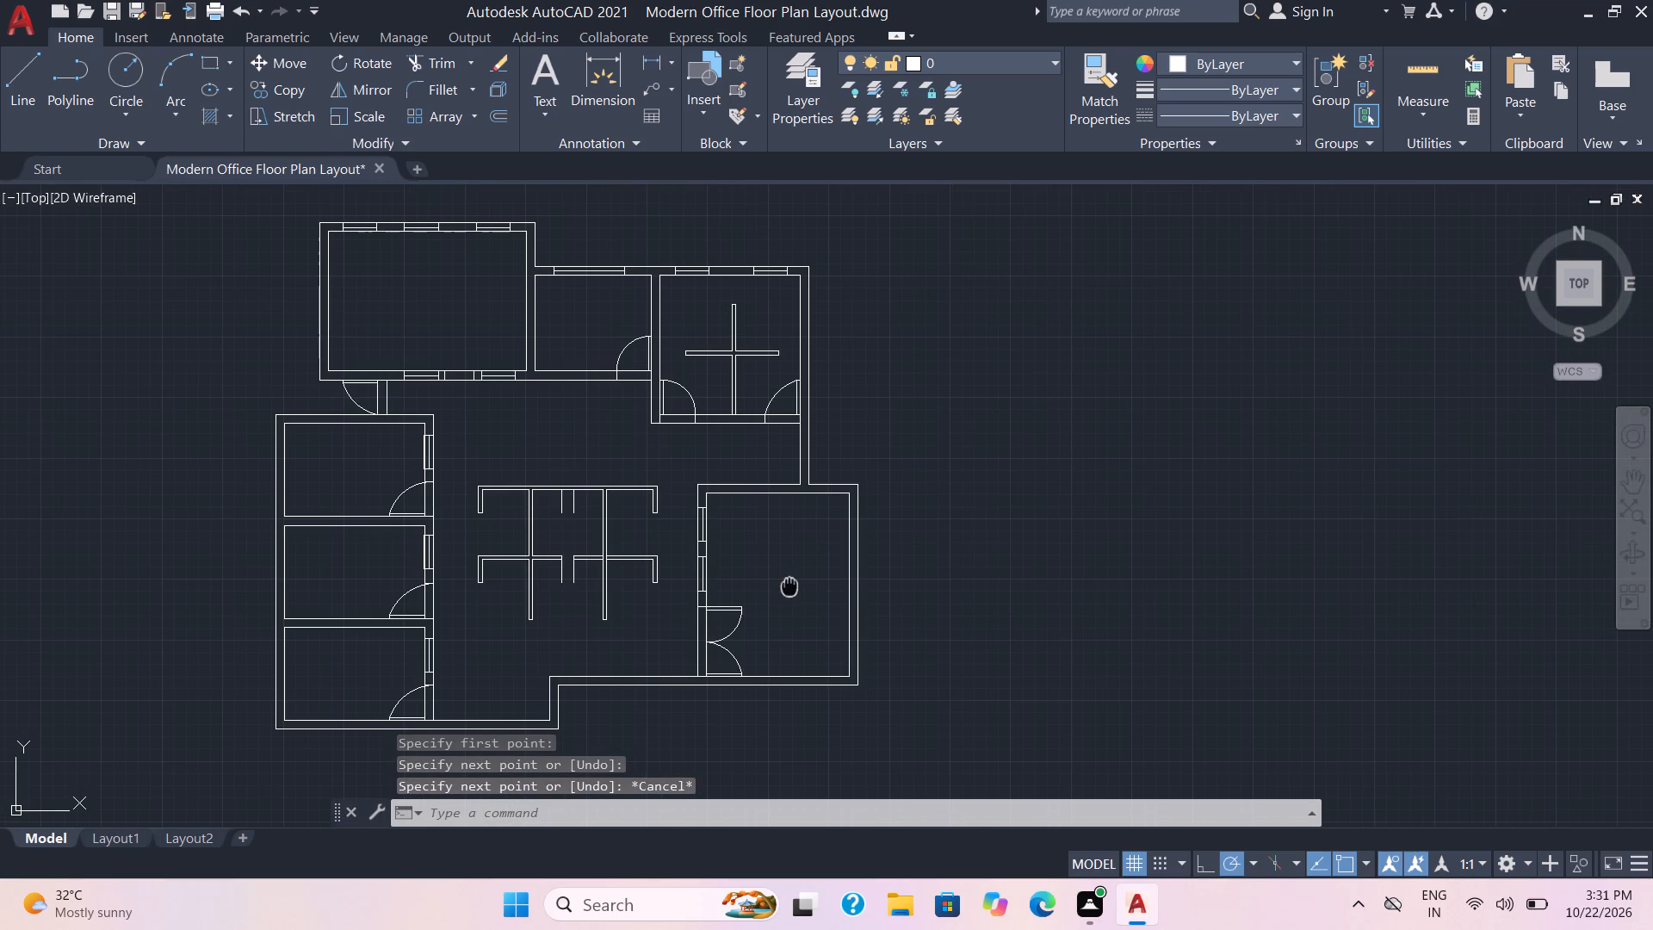
pyautogui.hotkey('ctrl', 's')
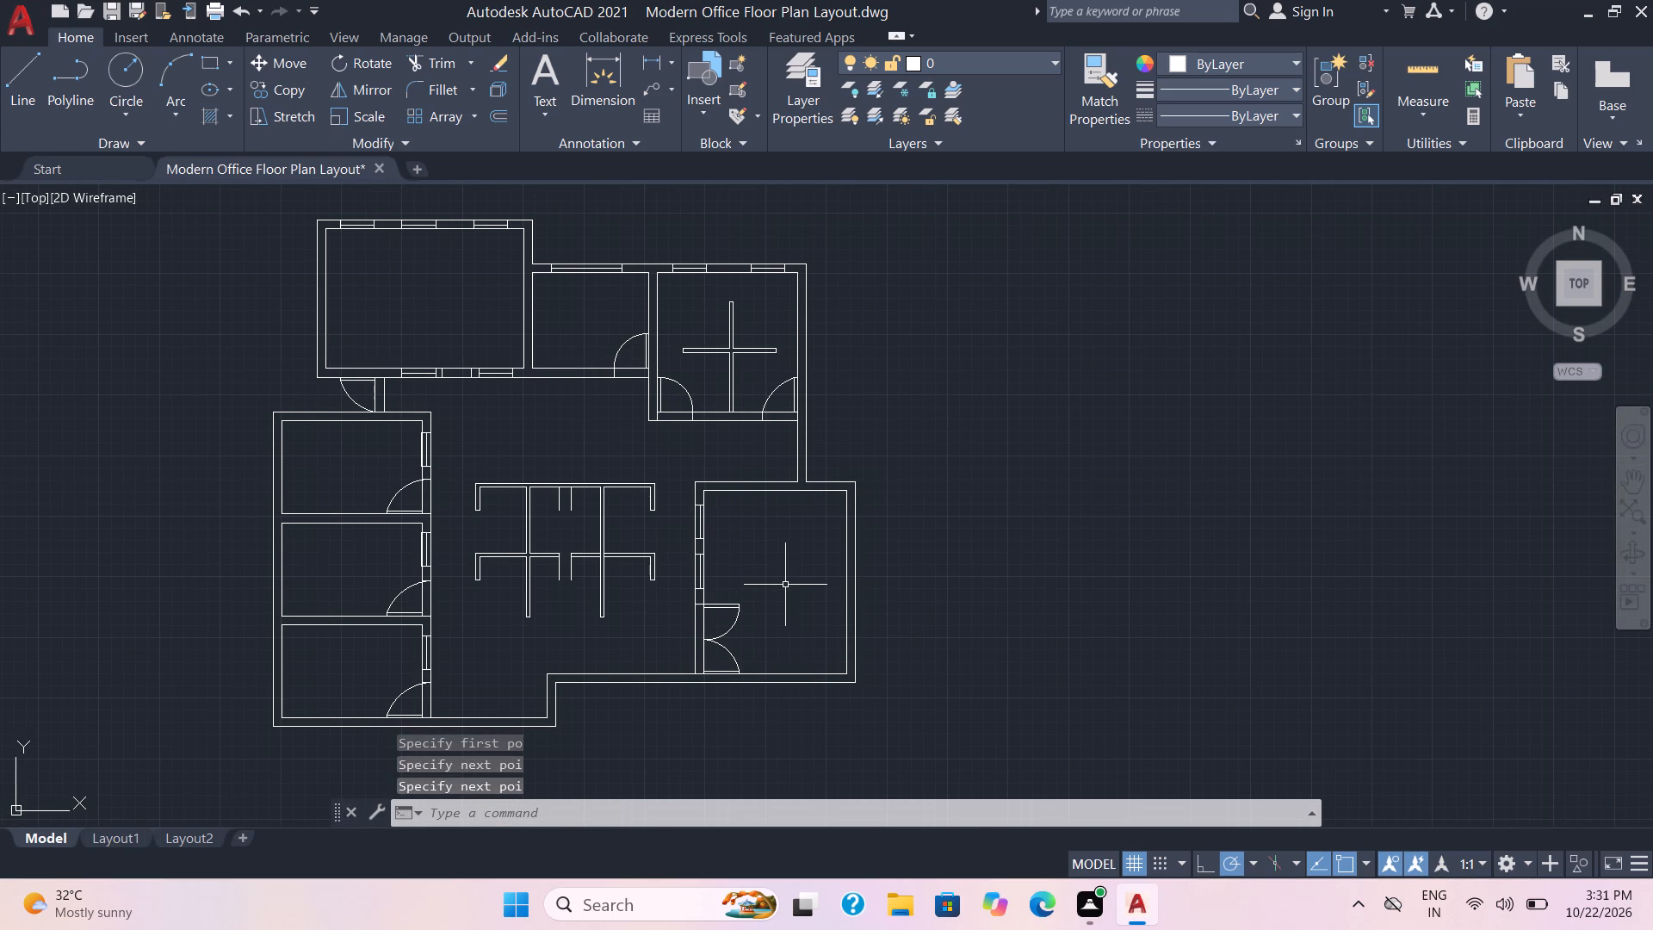
# Draw a rectangle about 6'-9" by 1'-6" in the south-east corner of the south-east room, just clear of the walls.
pyautogui.write('rec')
pyautogui.press('Return')
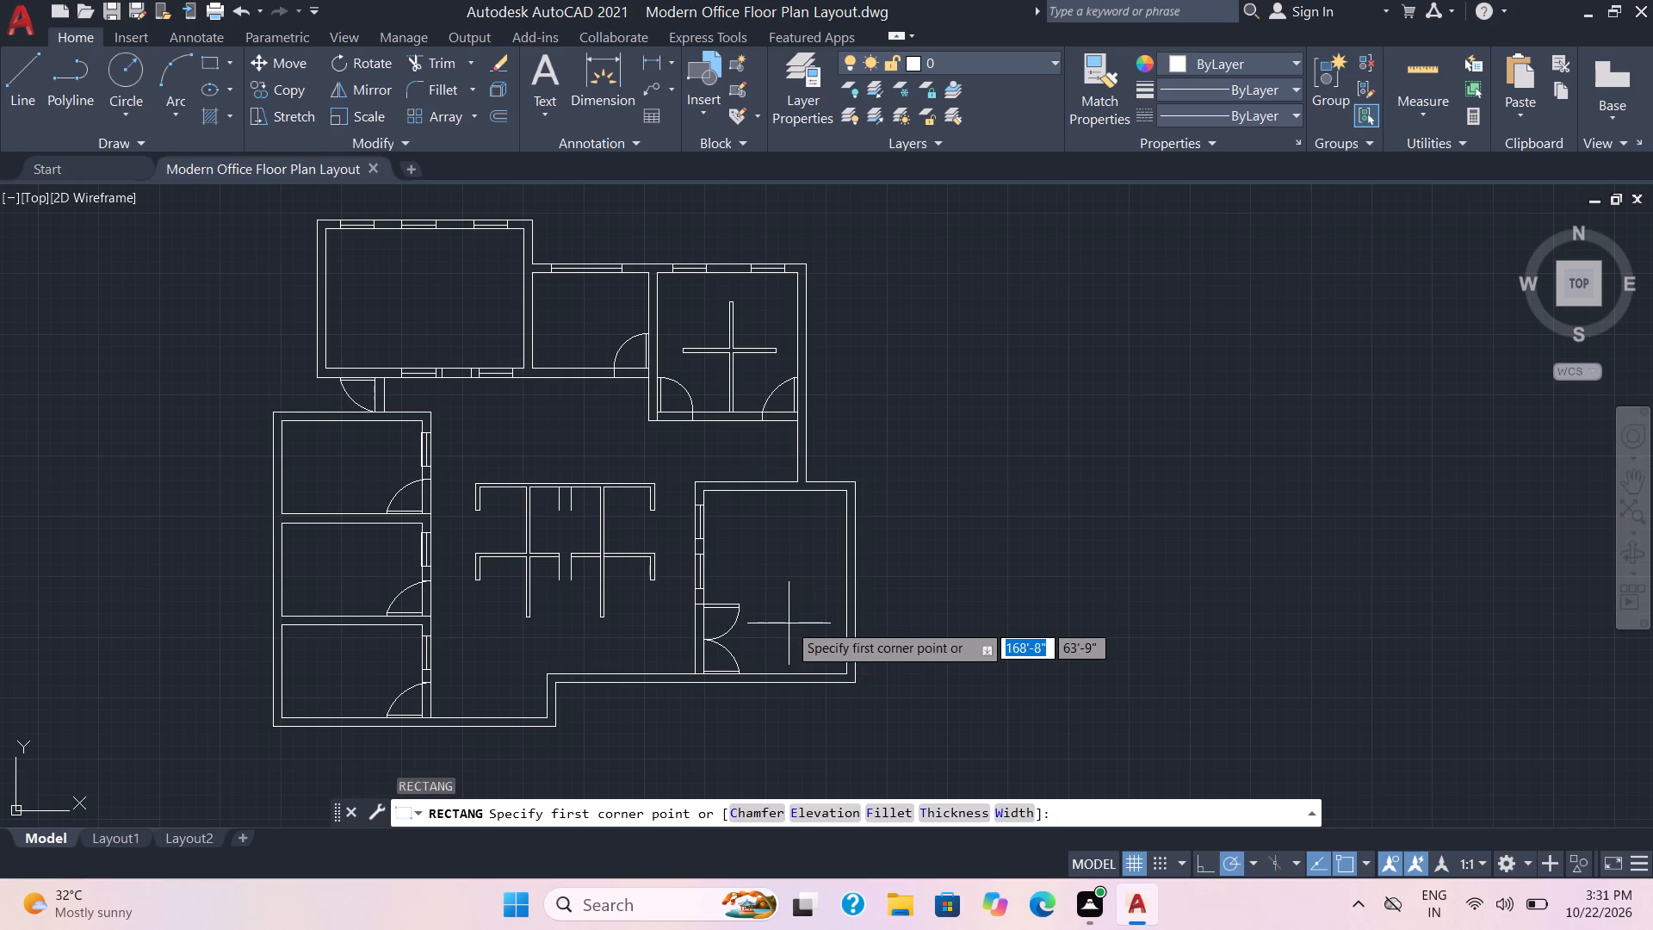
pyautogui.moveTo(795, 719); pyautogui.dragTo(743, 668, button='middle')
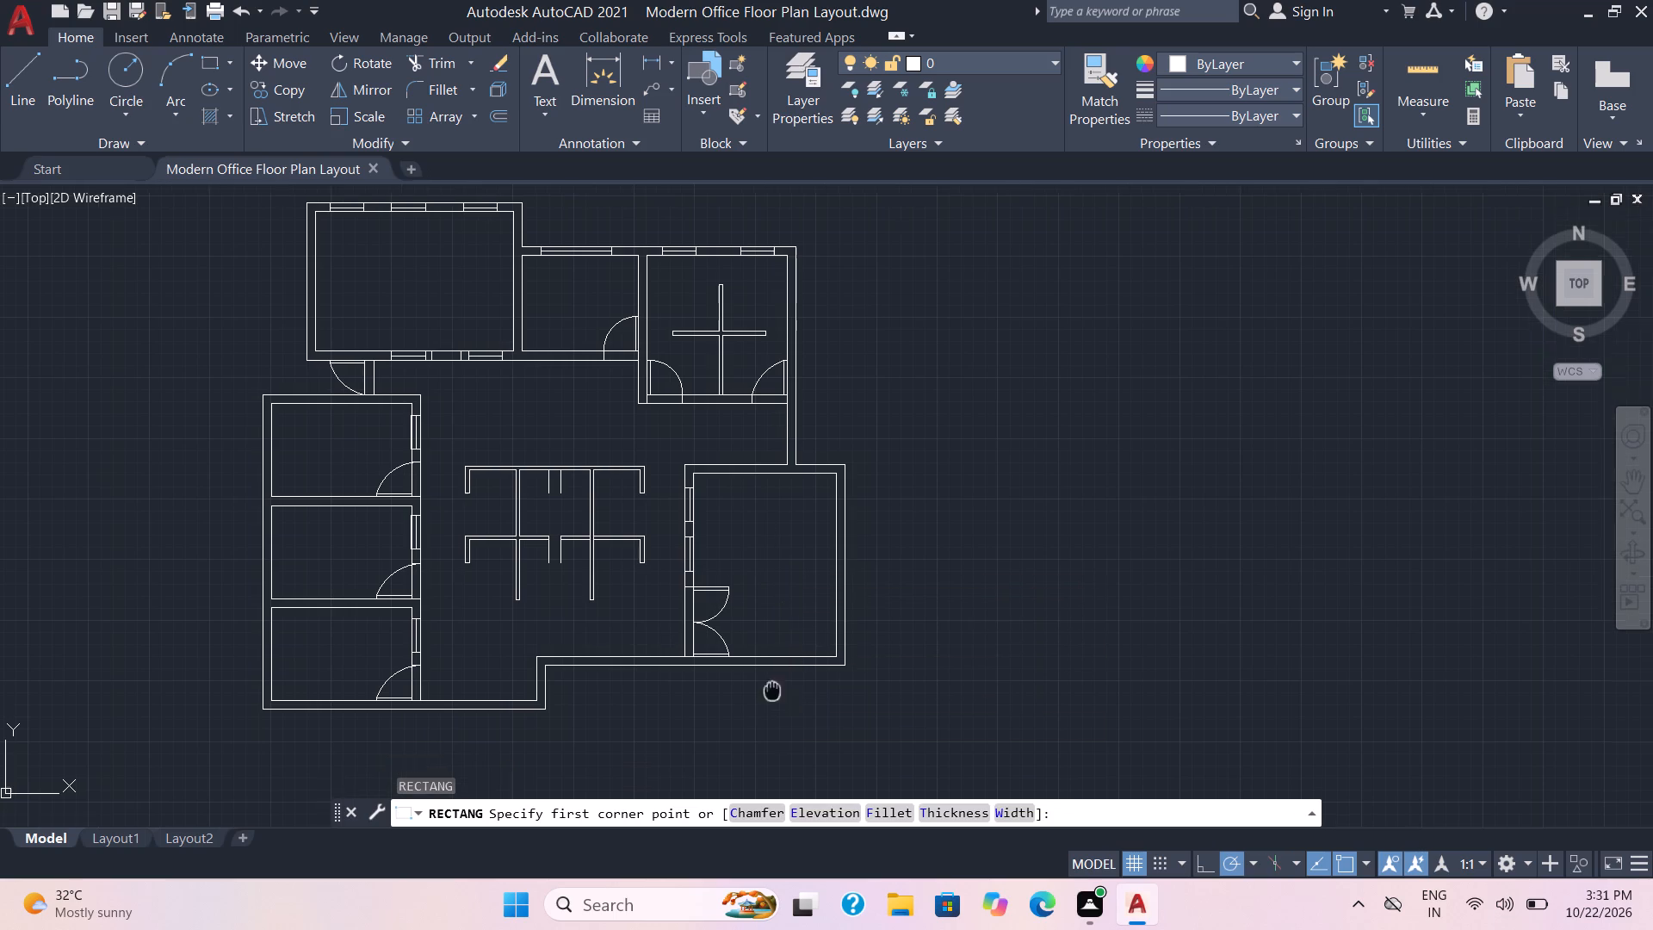
pyautogui.moveTo(743, 668); pyautogui.dragTo(399, 447, button='middle')
pyautogui.scroll(2, 421, 508)
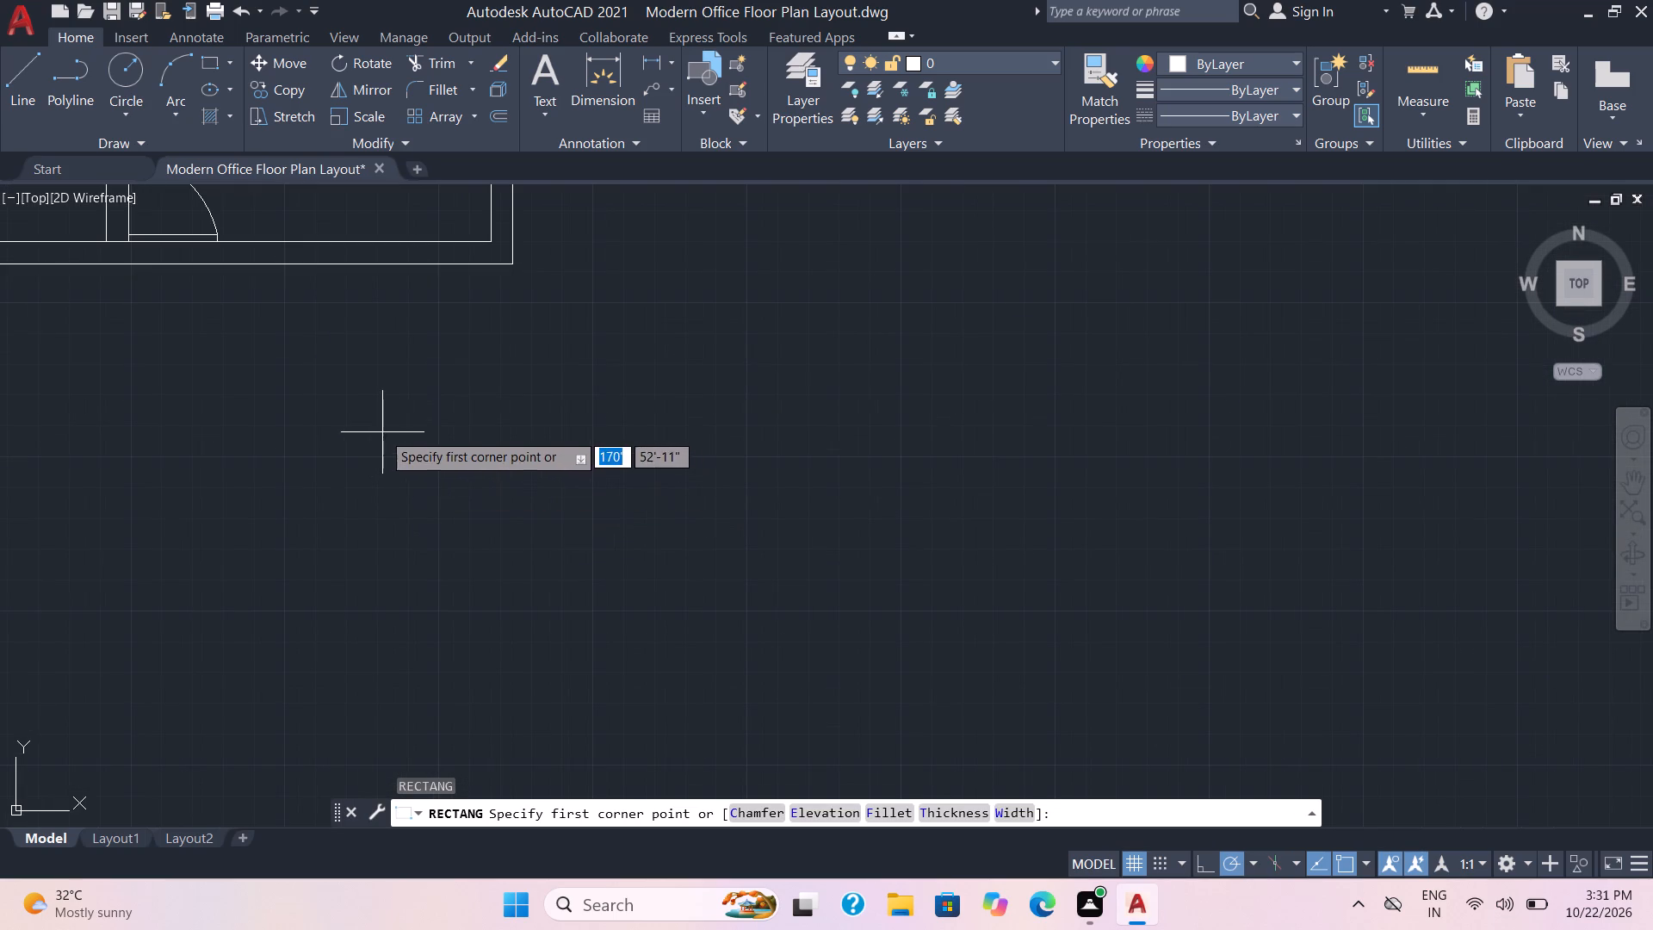
pyautogui.moveTo(378, 412); pyautogui.dragTo(528, 559, button='middle')
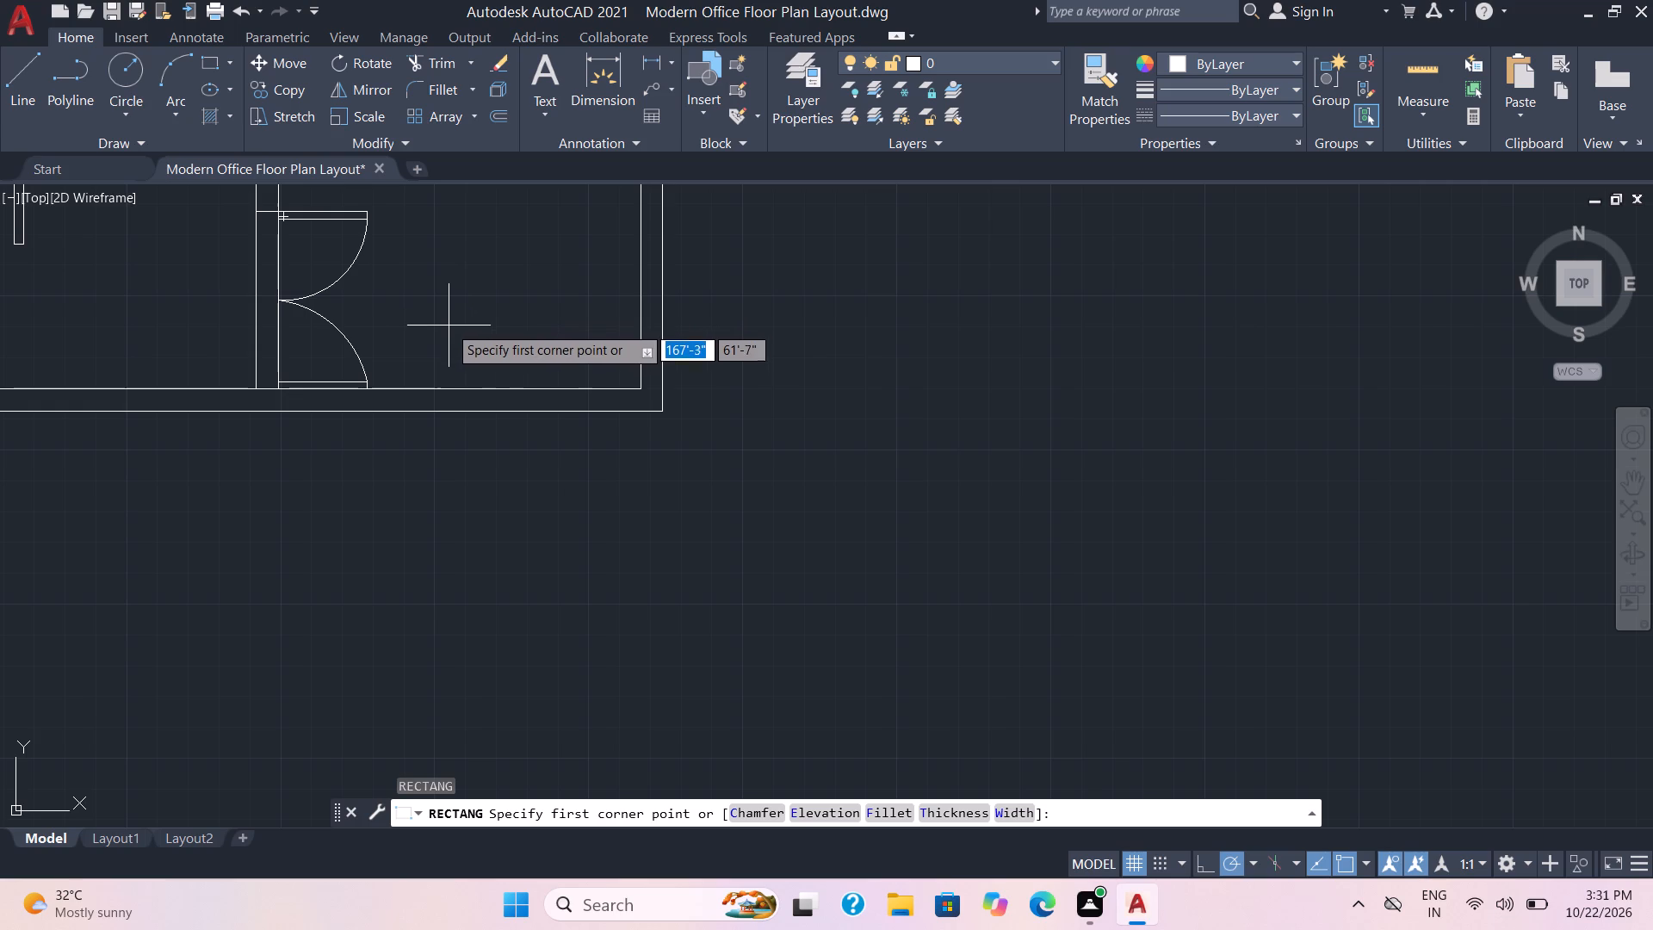
pyautogui.click(436, 336)
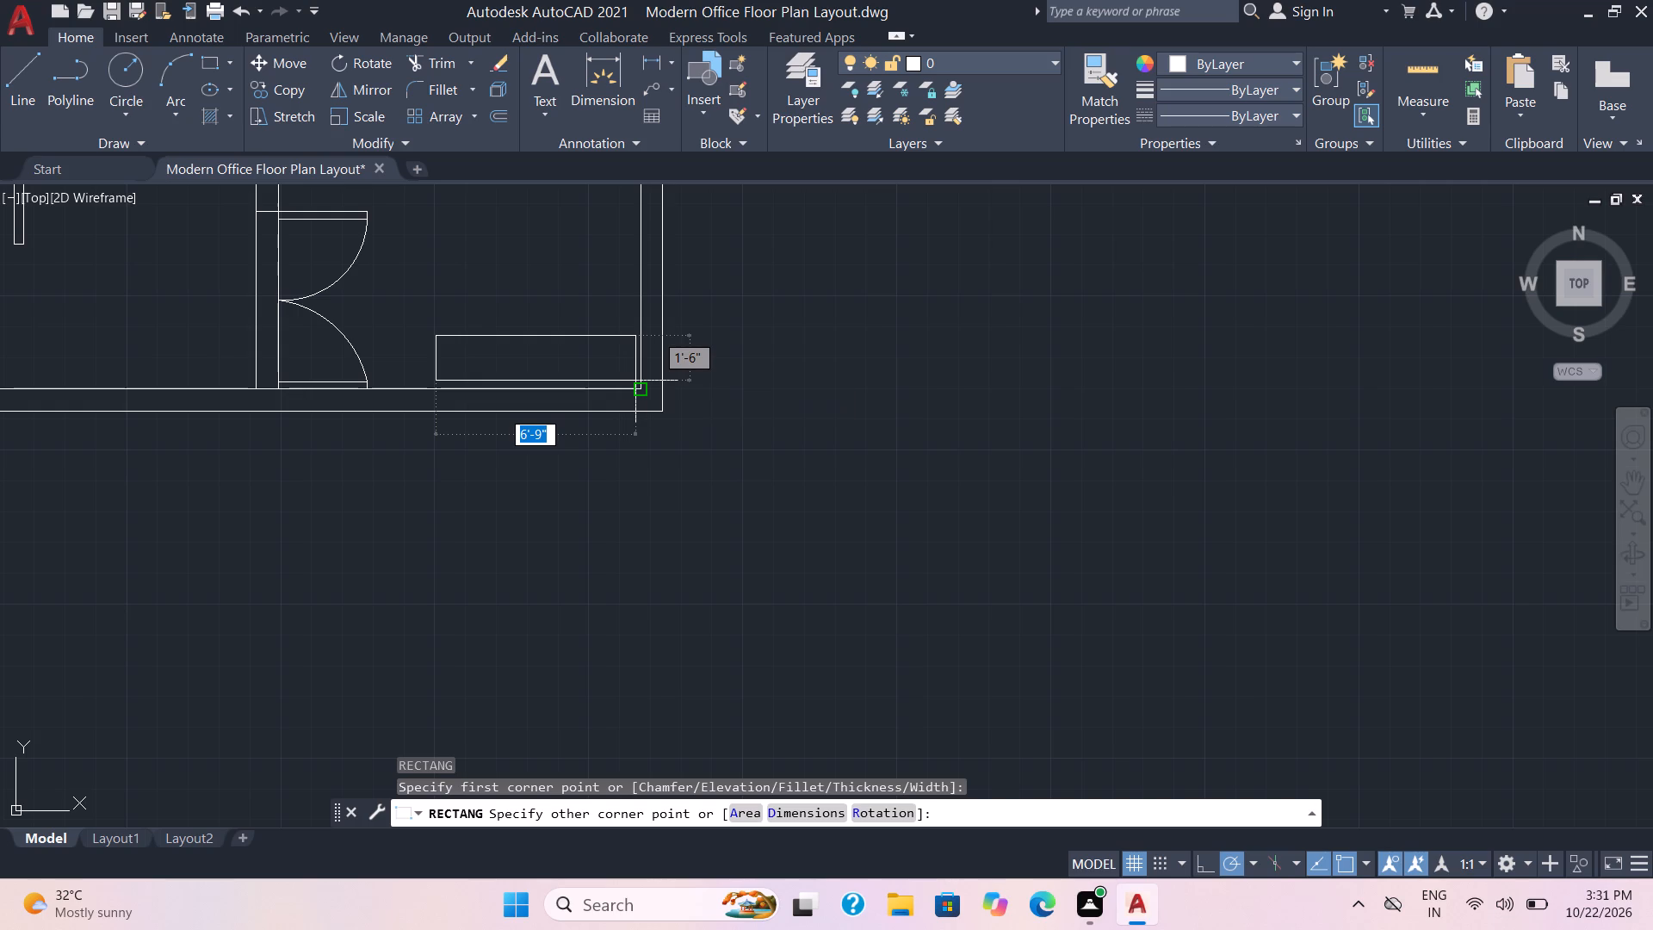
pyautogui.scroll(3, 642, 381)
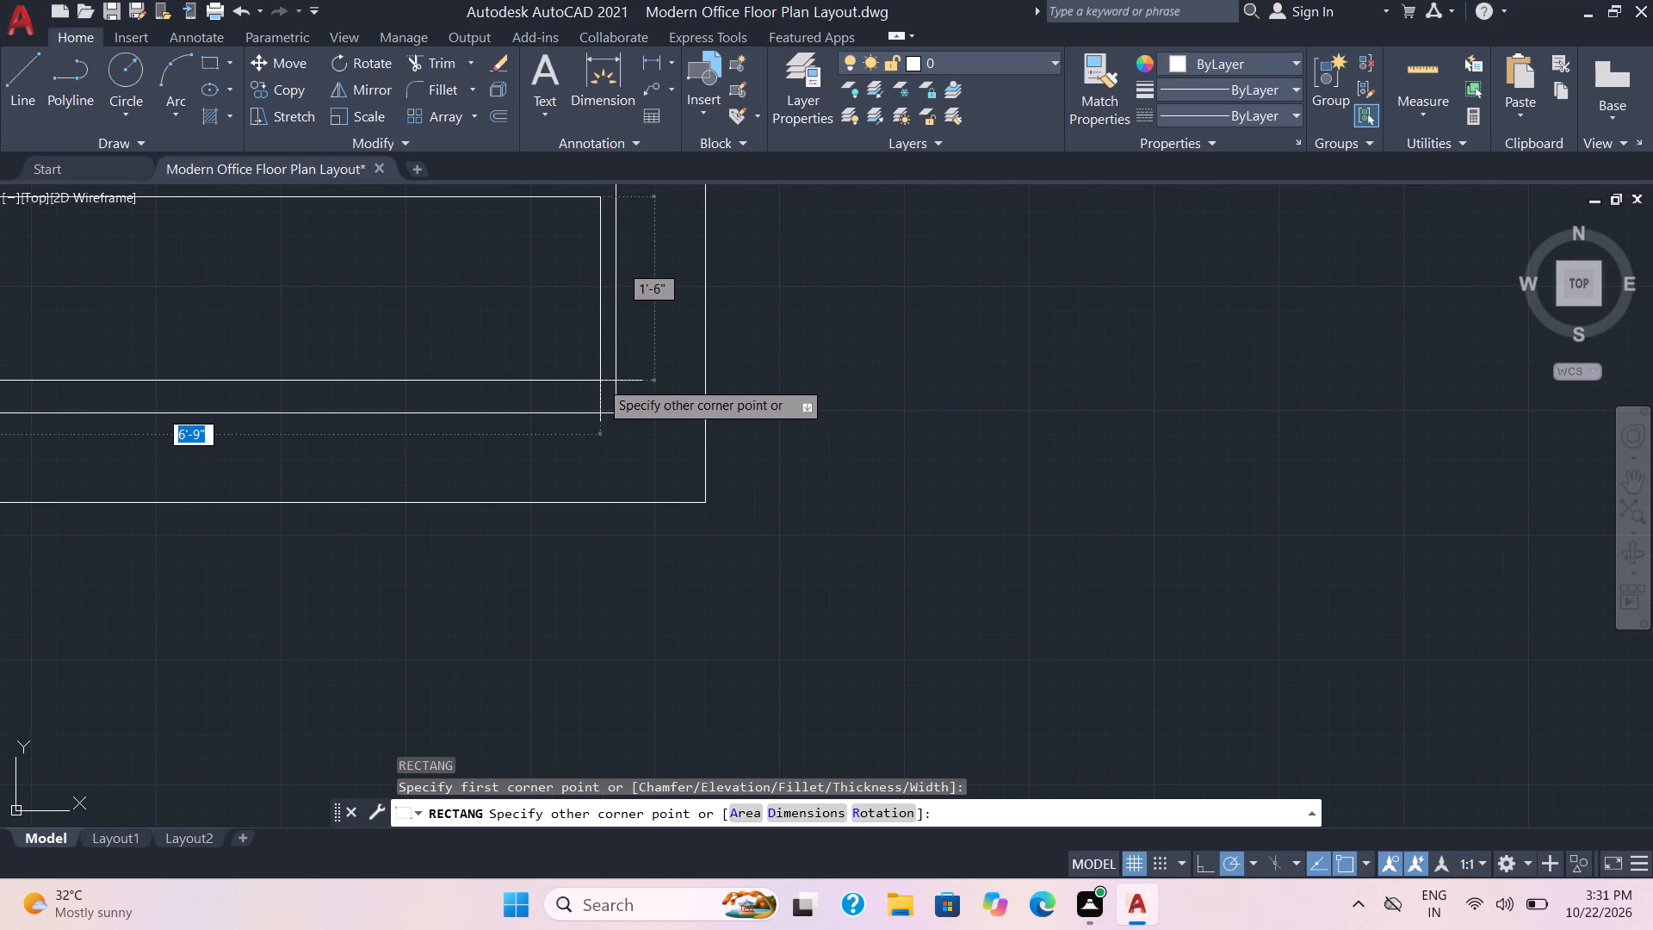
pyautogui.click(600, 373)
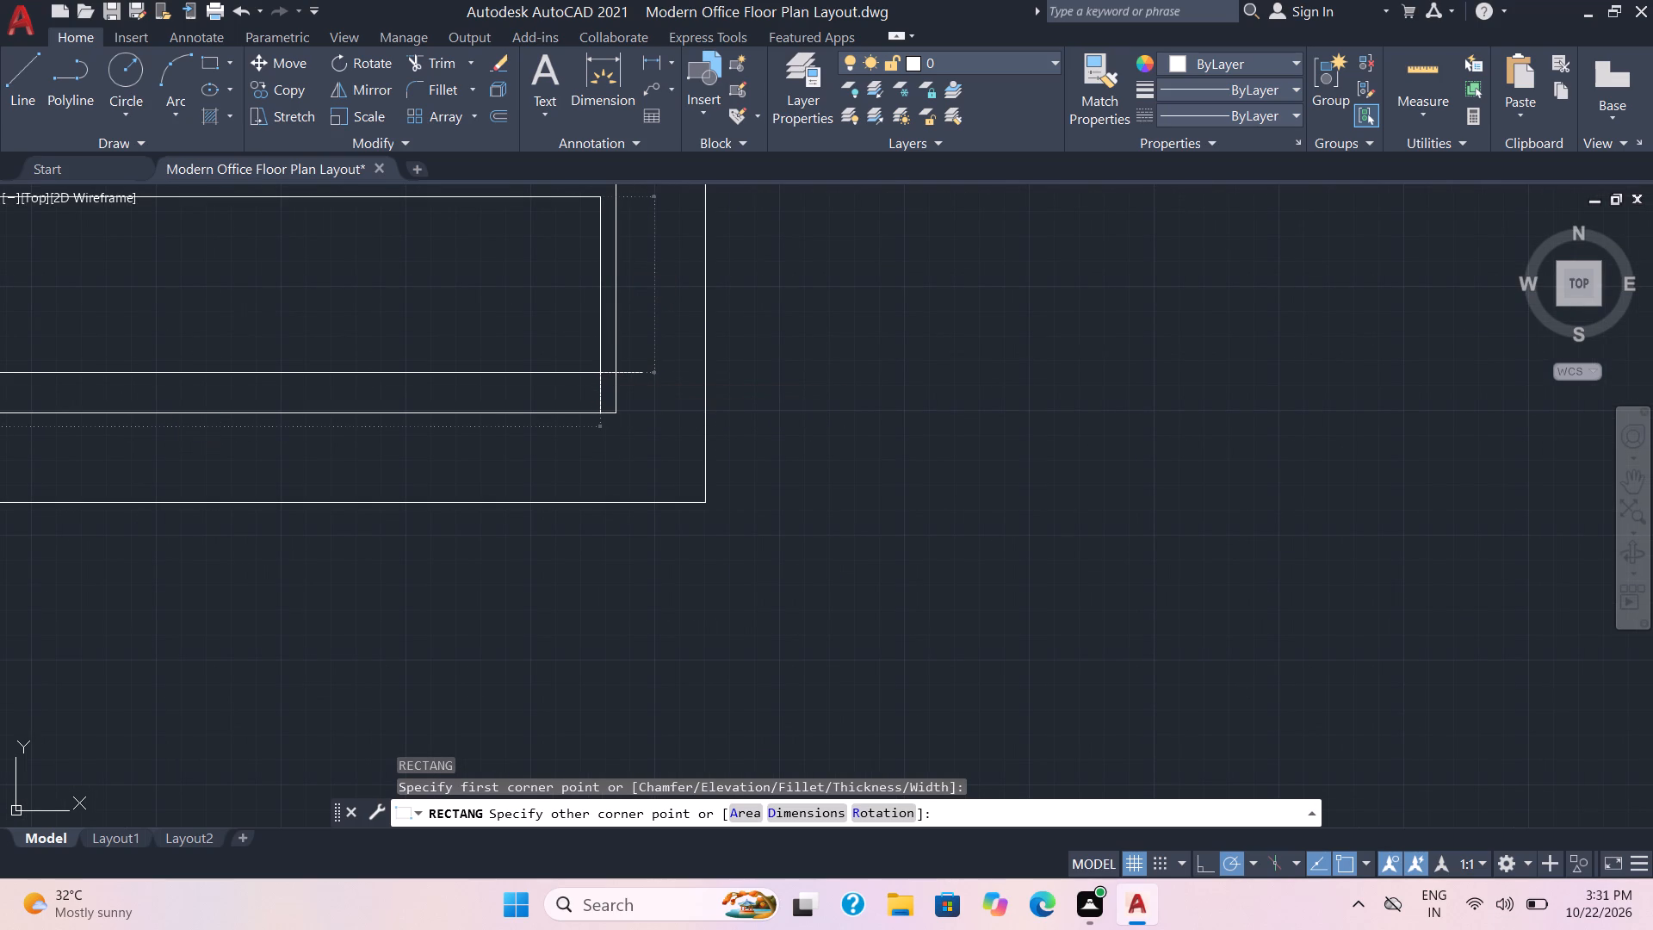
# Draw a small rectangle about 2' by 1'-6" in the hall's southern recess, east of the south-west room's door.
pyautogui.scroll(-3, 795, 505)
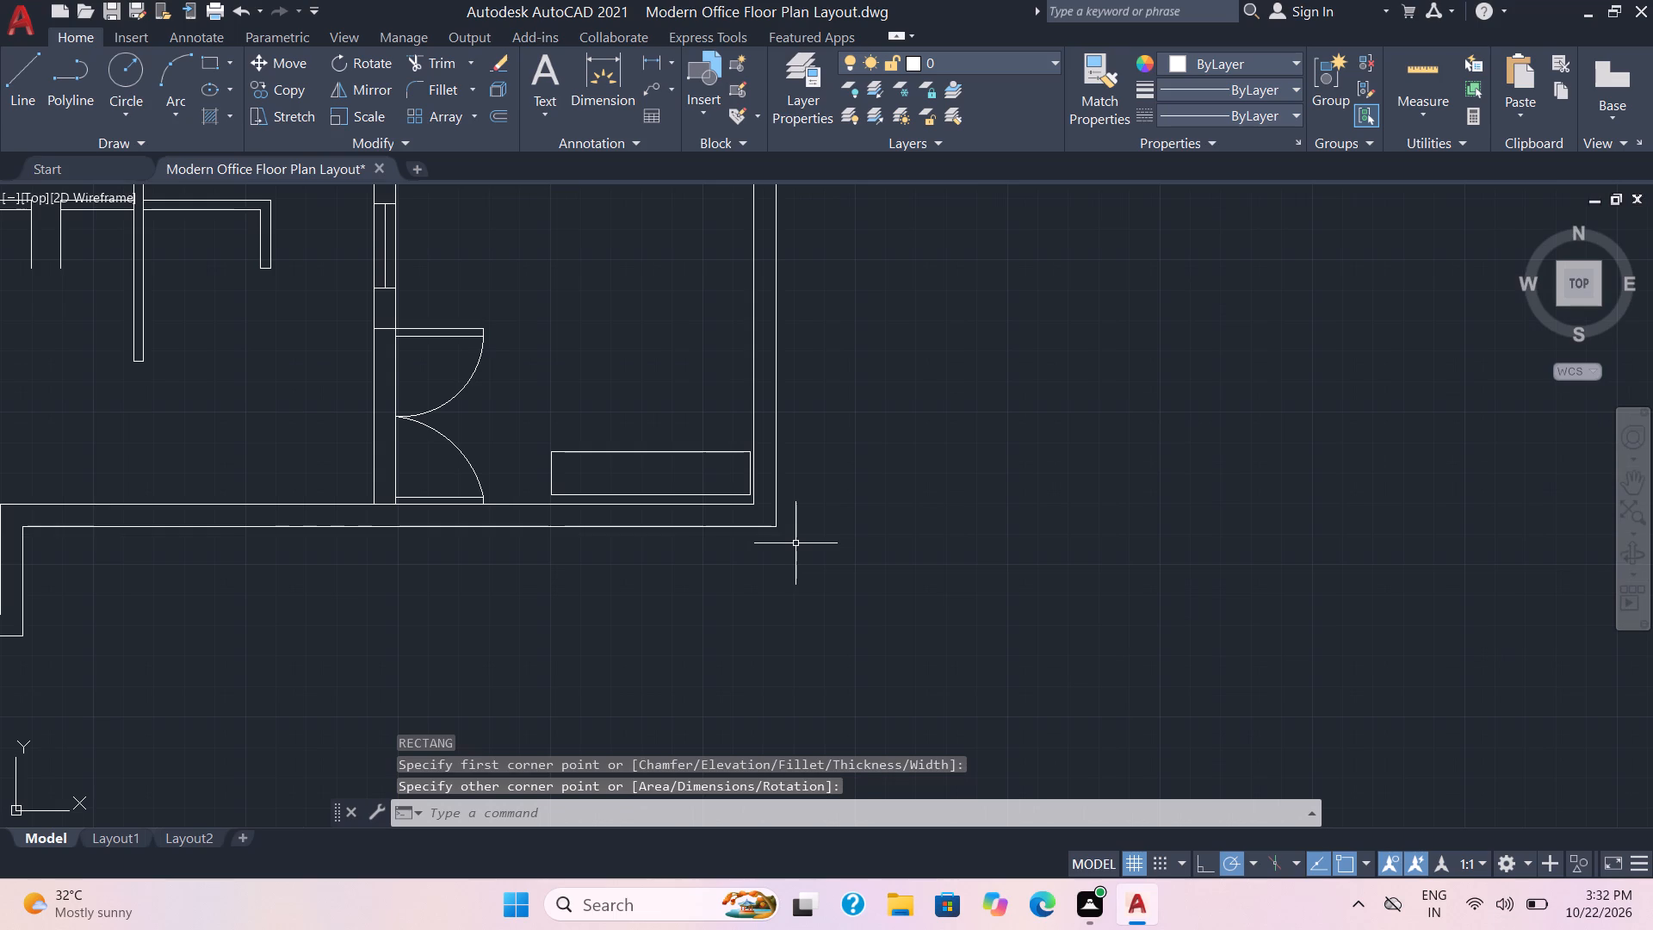
pyautogui.press('space')
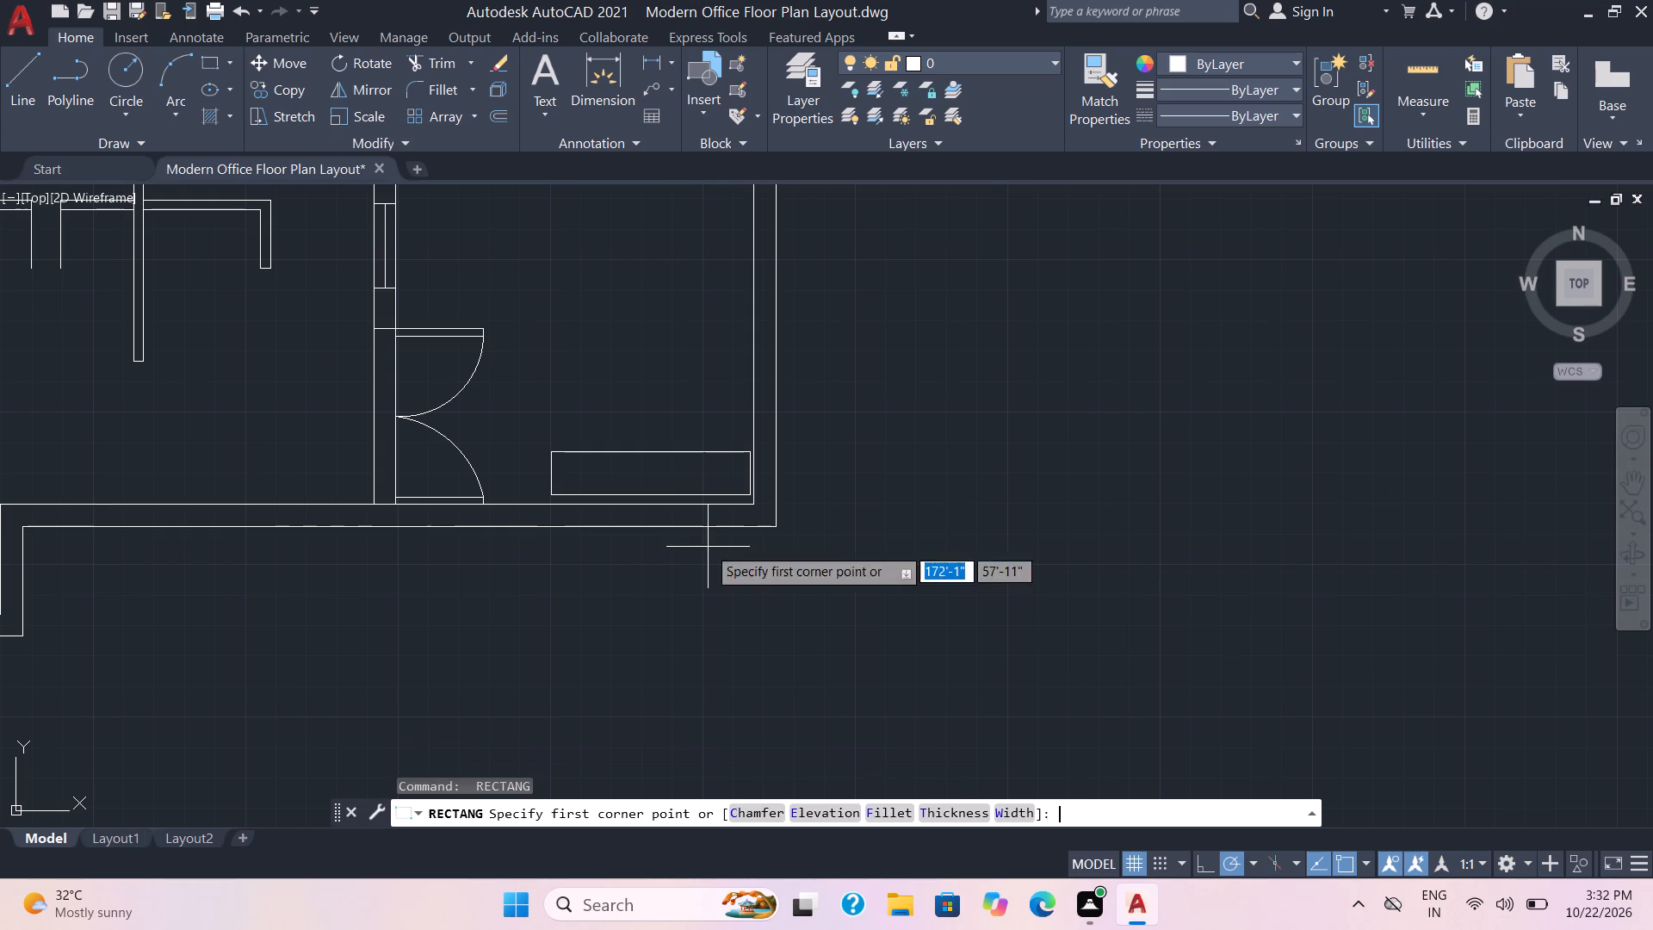
pyautogui.moveTo(305, 543); pyautogui.dragTo(536, 490, button='middle')
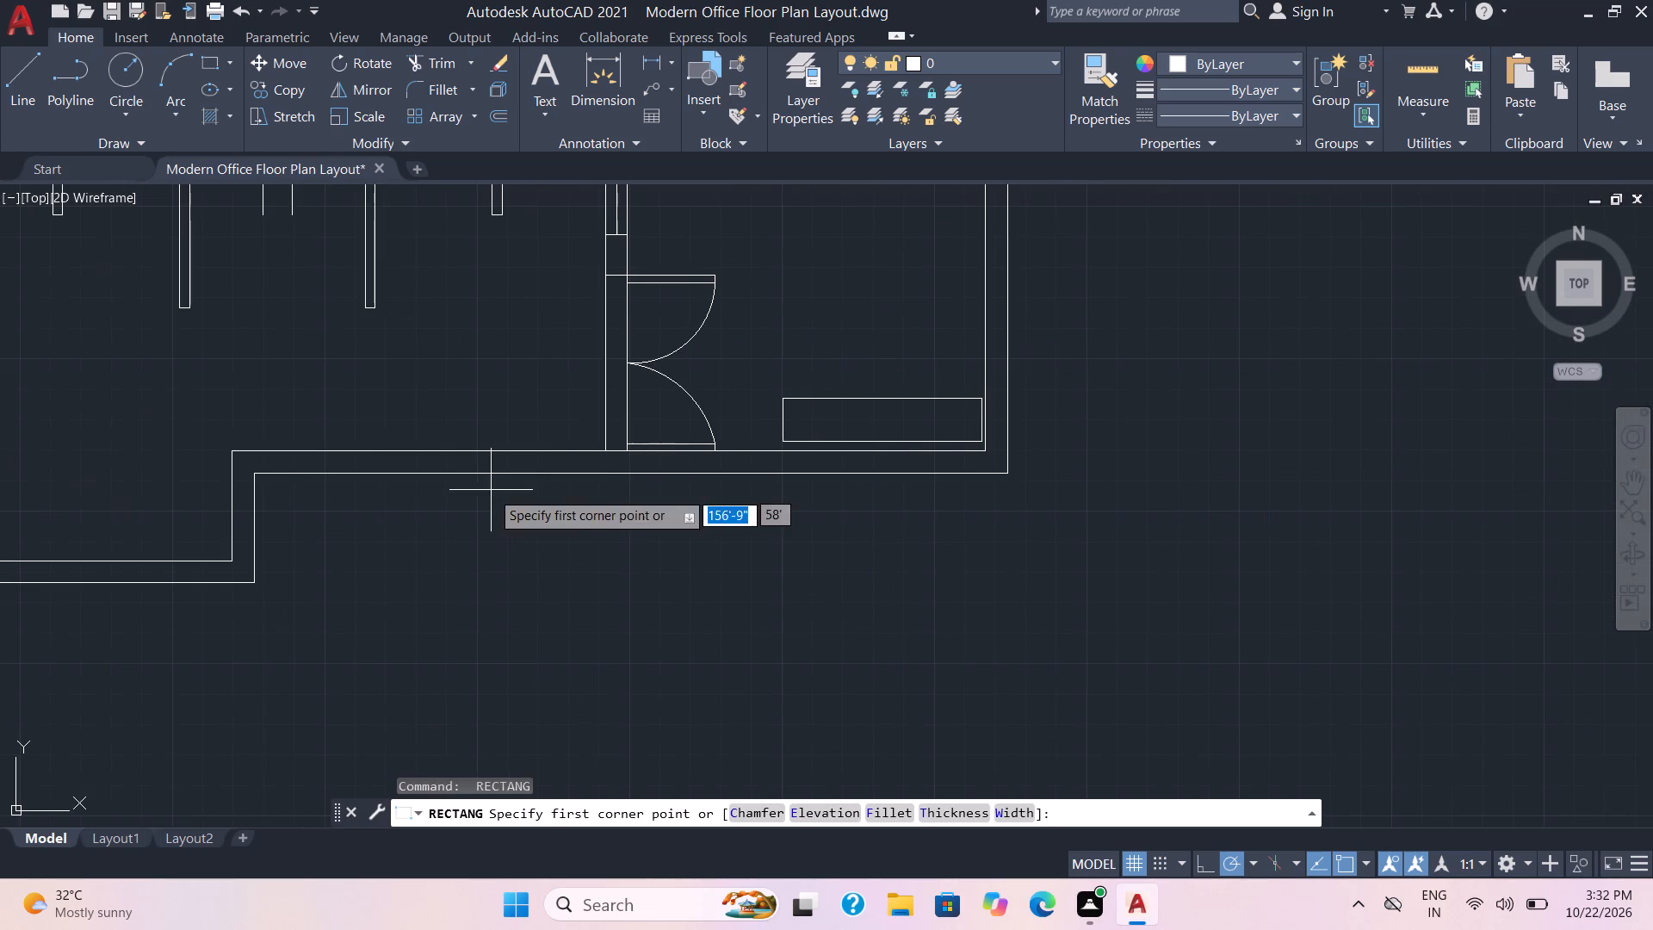
pyautogui.moveTo(529, 559); pyautogui.dragTo(985, 392, button='middle')
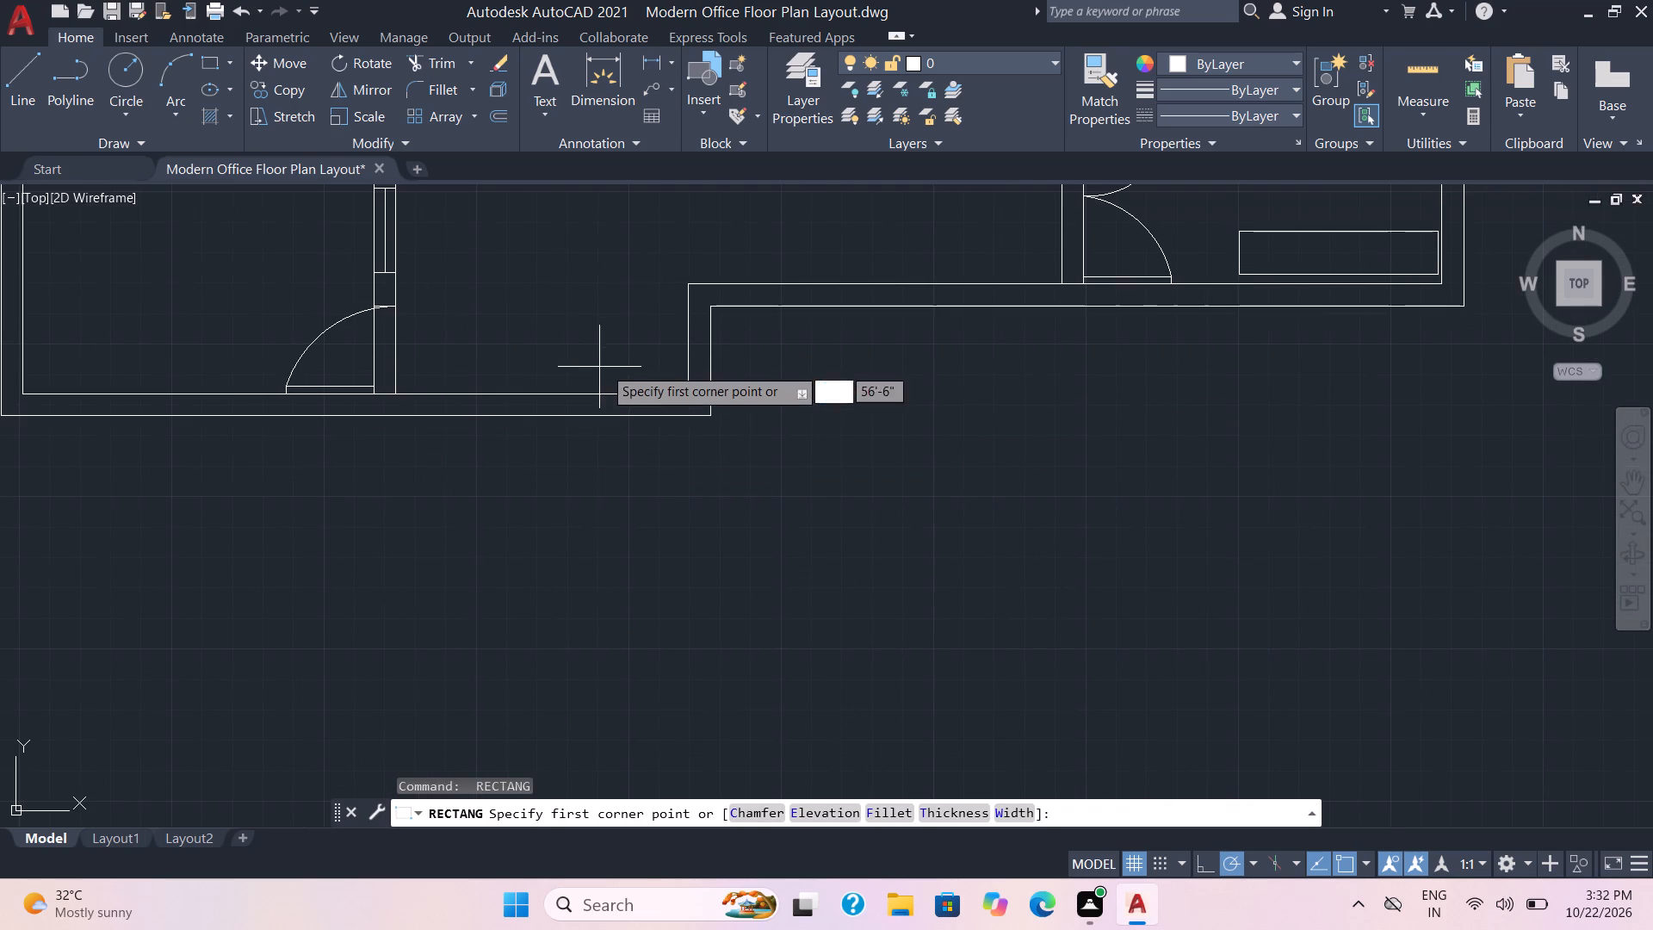
pyautogui.click(536, 328)
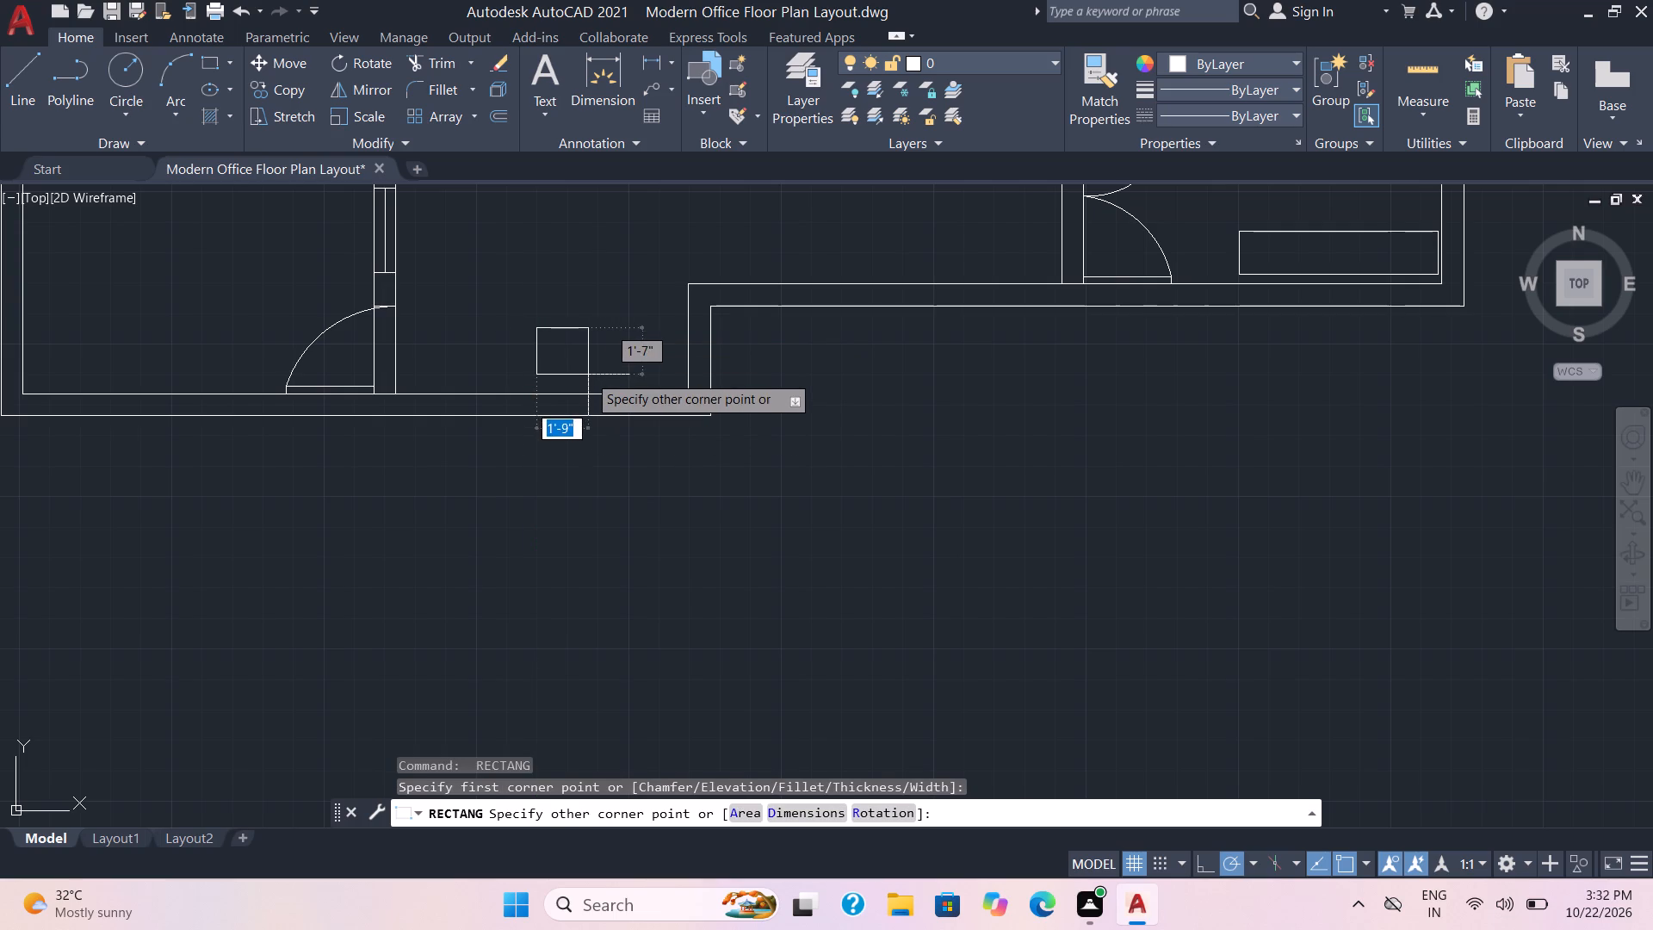
pyautogui.click(598, 373)
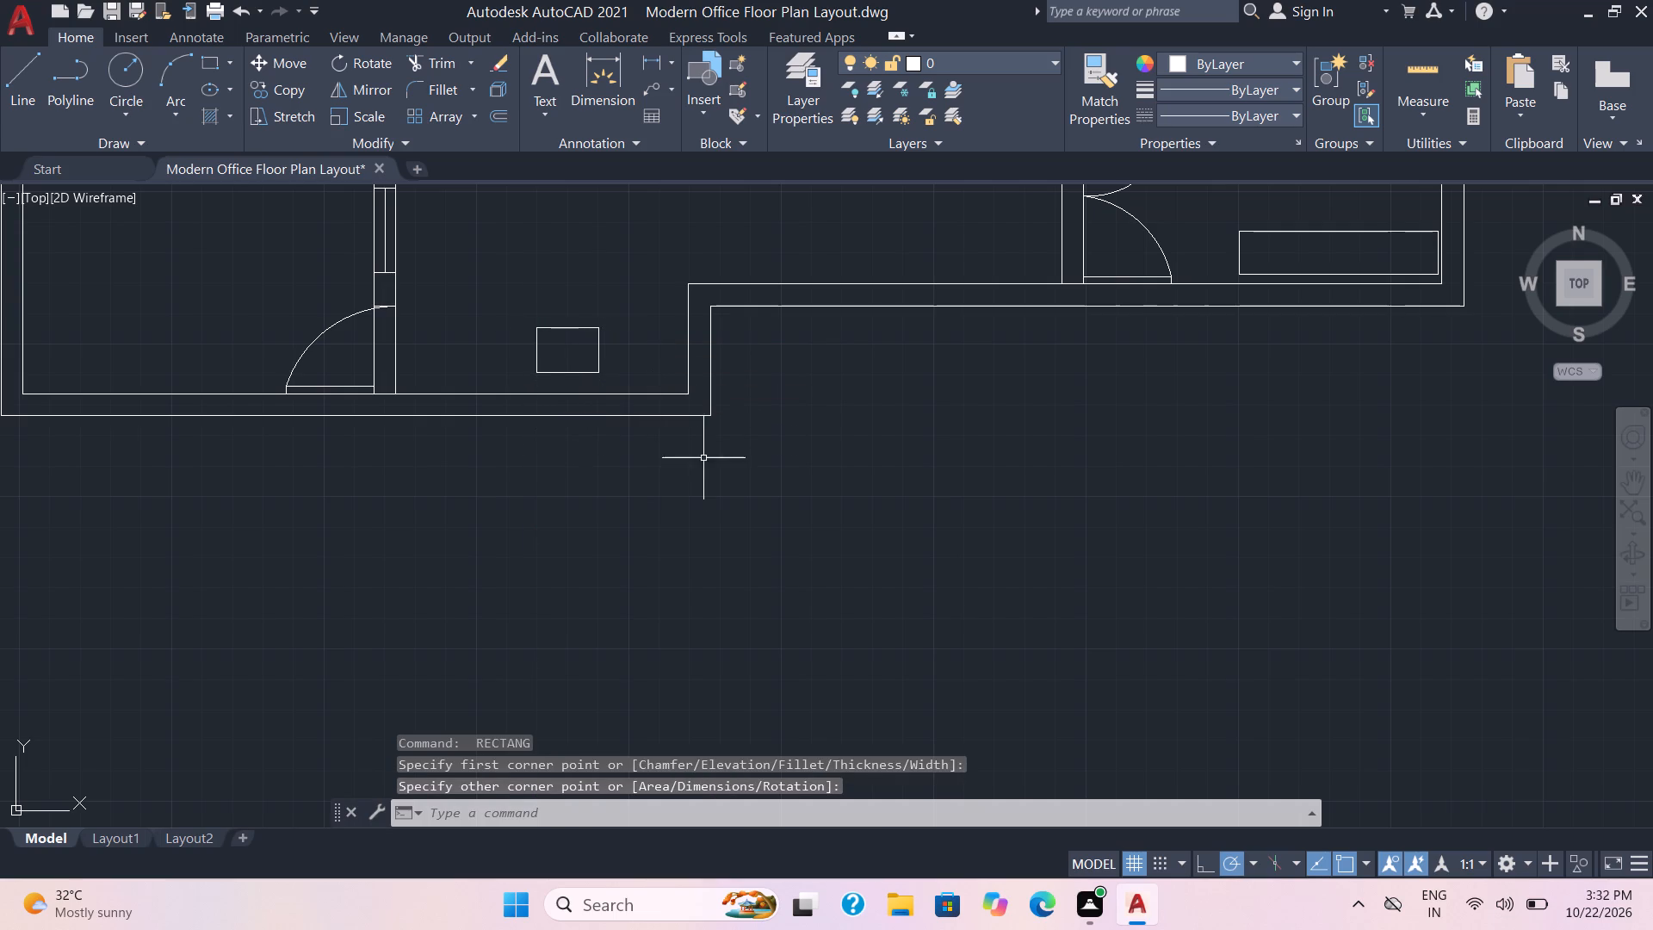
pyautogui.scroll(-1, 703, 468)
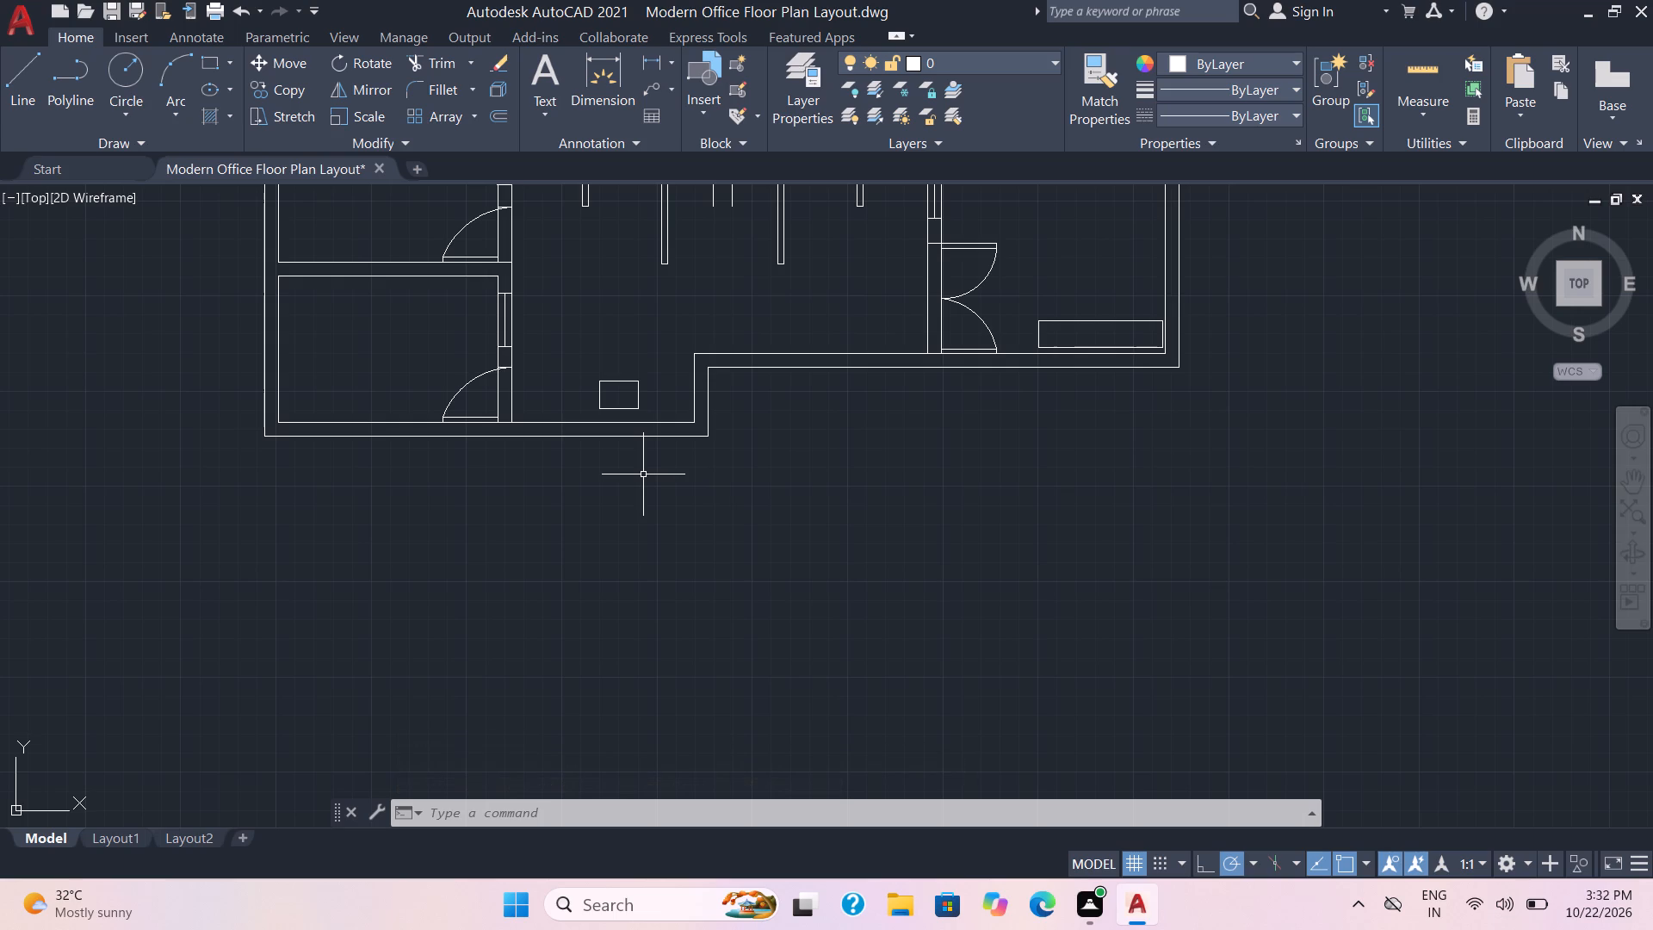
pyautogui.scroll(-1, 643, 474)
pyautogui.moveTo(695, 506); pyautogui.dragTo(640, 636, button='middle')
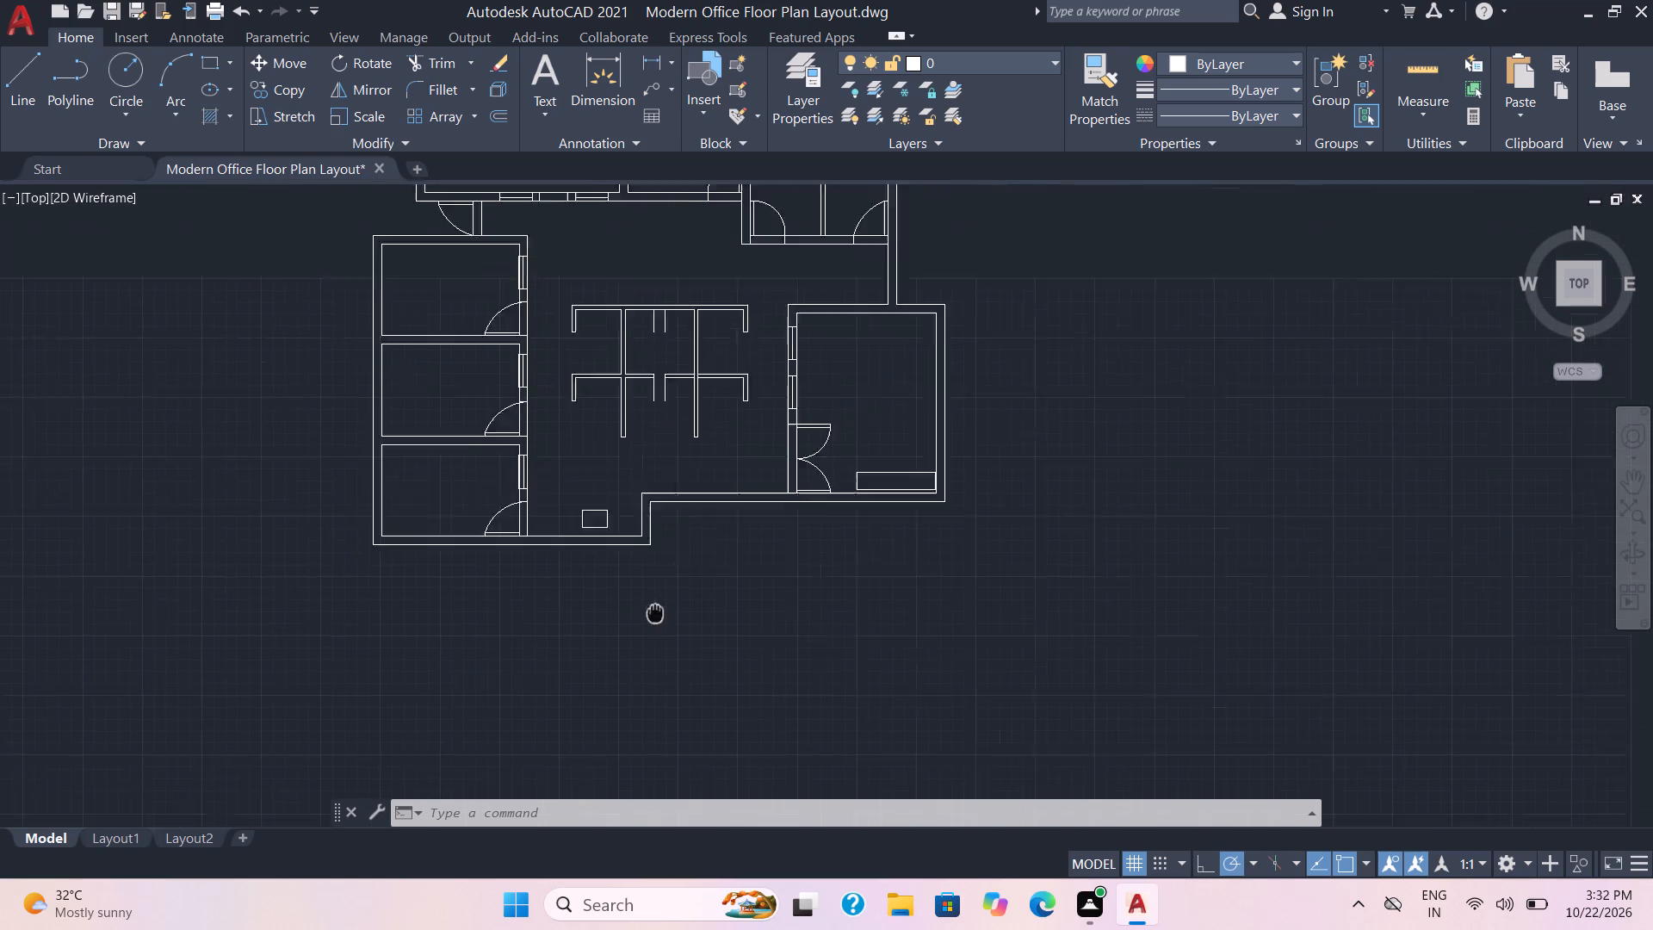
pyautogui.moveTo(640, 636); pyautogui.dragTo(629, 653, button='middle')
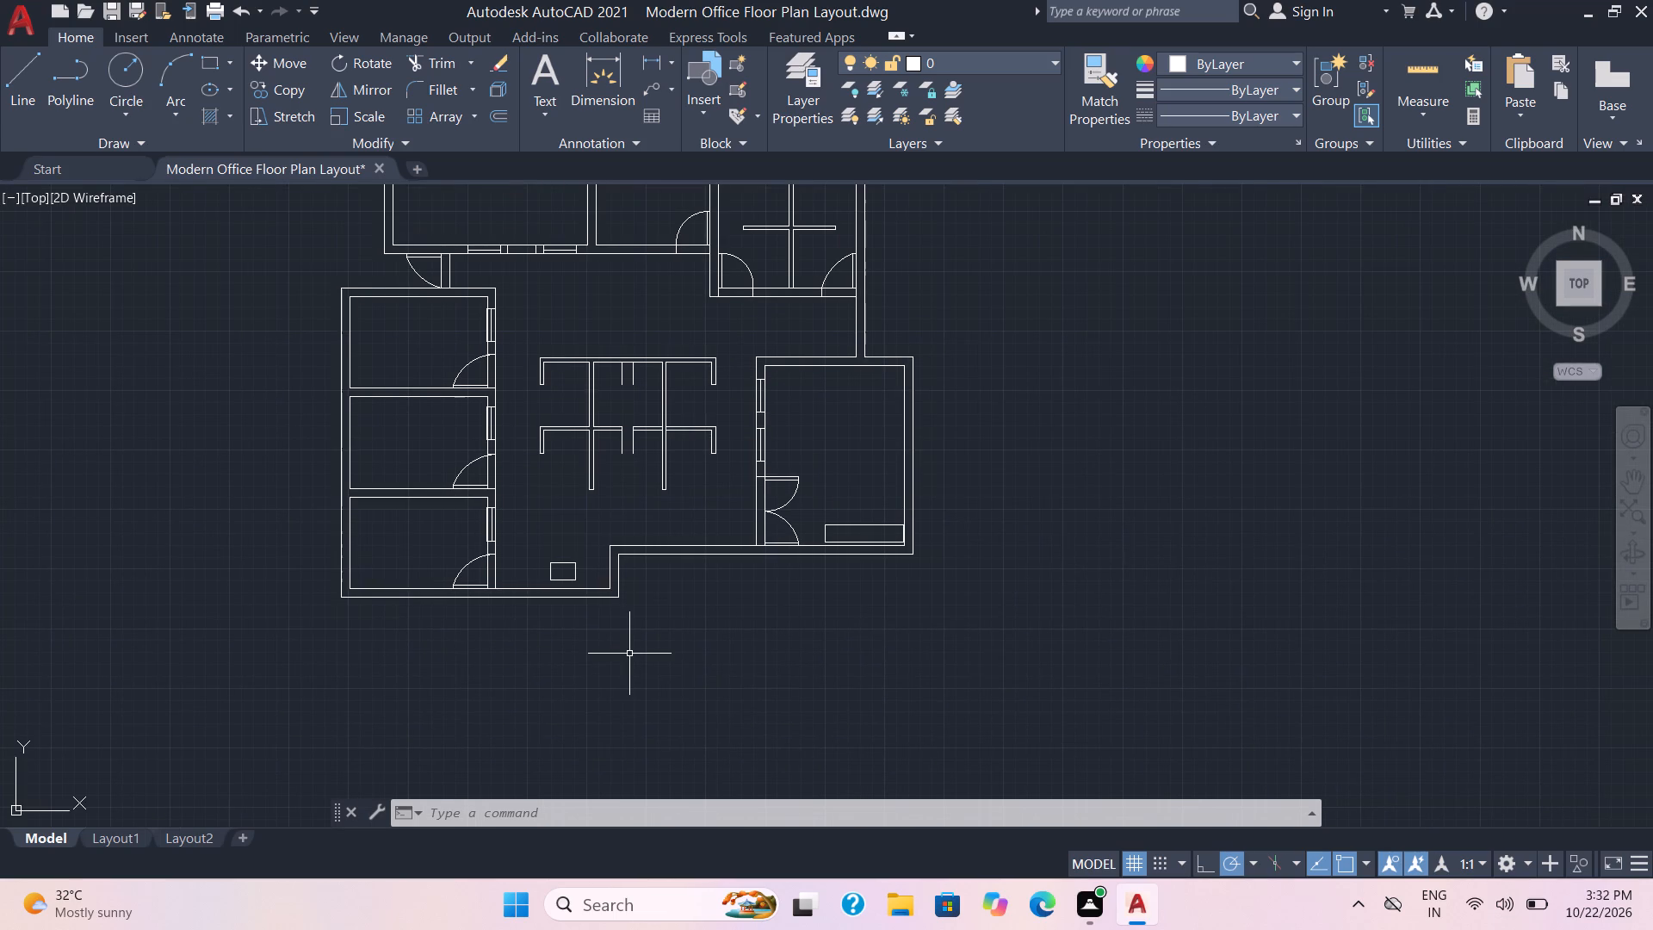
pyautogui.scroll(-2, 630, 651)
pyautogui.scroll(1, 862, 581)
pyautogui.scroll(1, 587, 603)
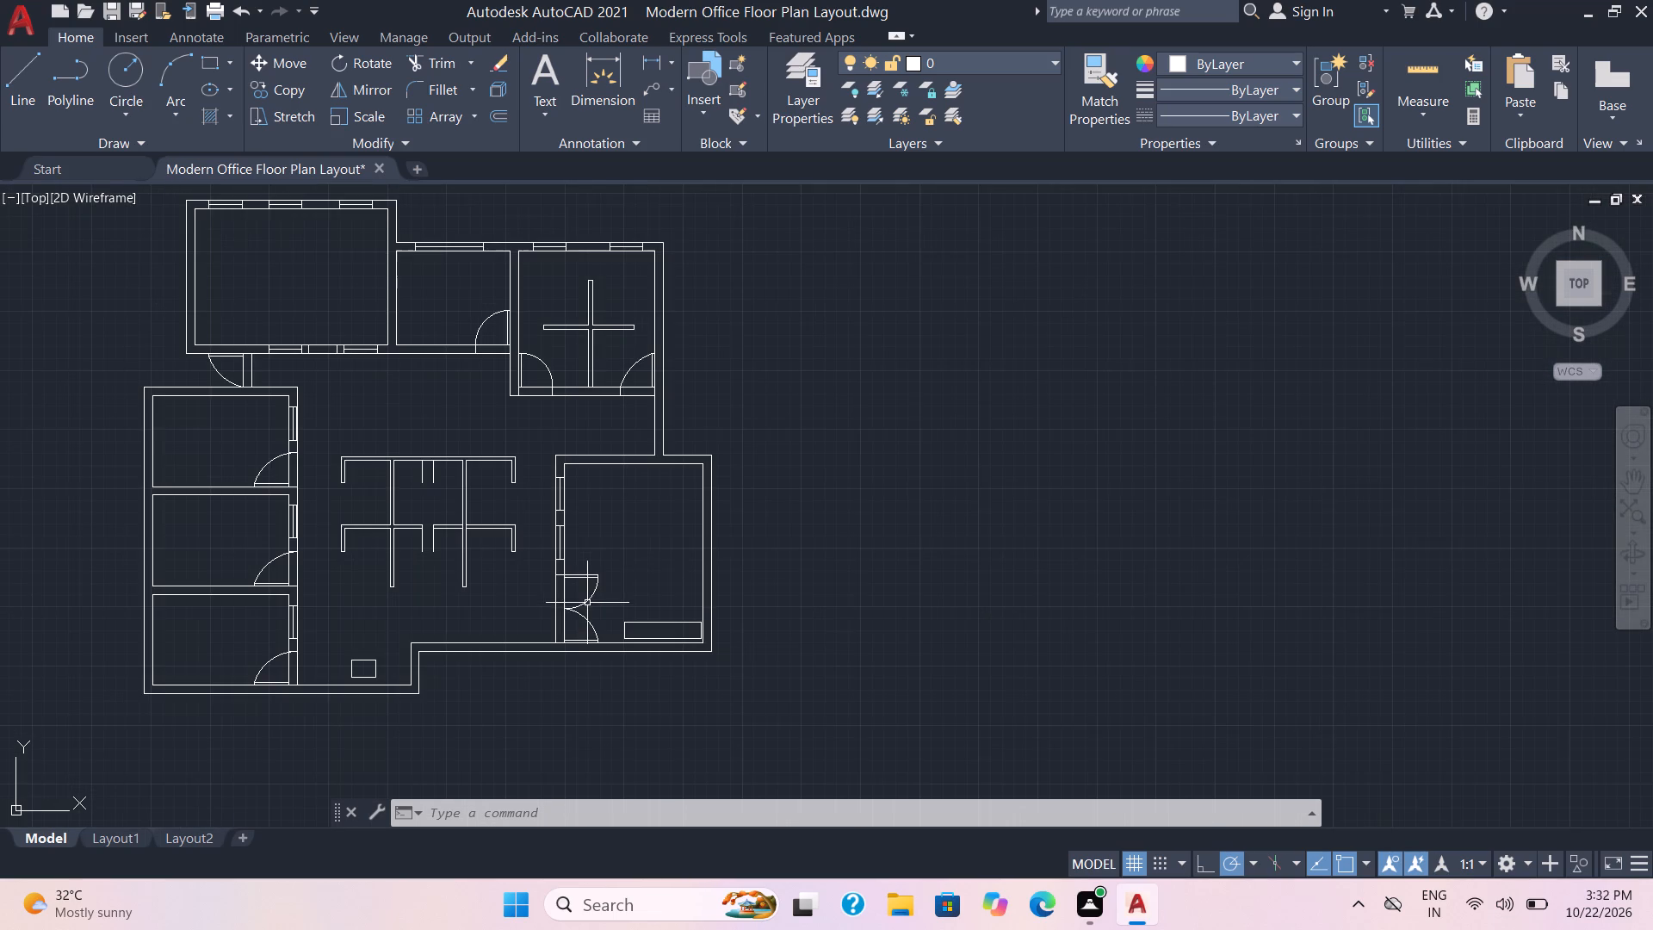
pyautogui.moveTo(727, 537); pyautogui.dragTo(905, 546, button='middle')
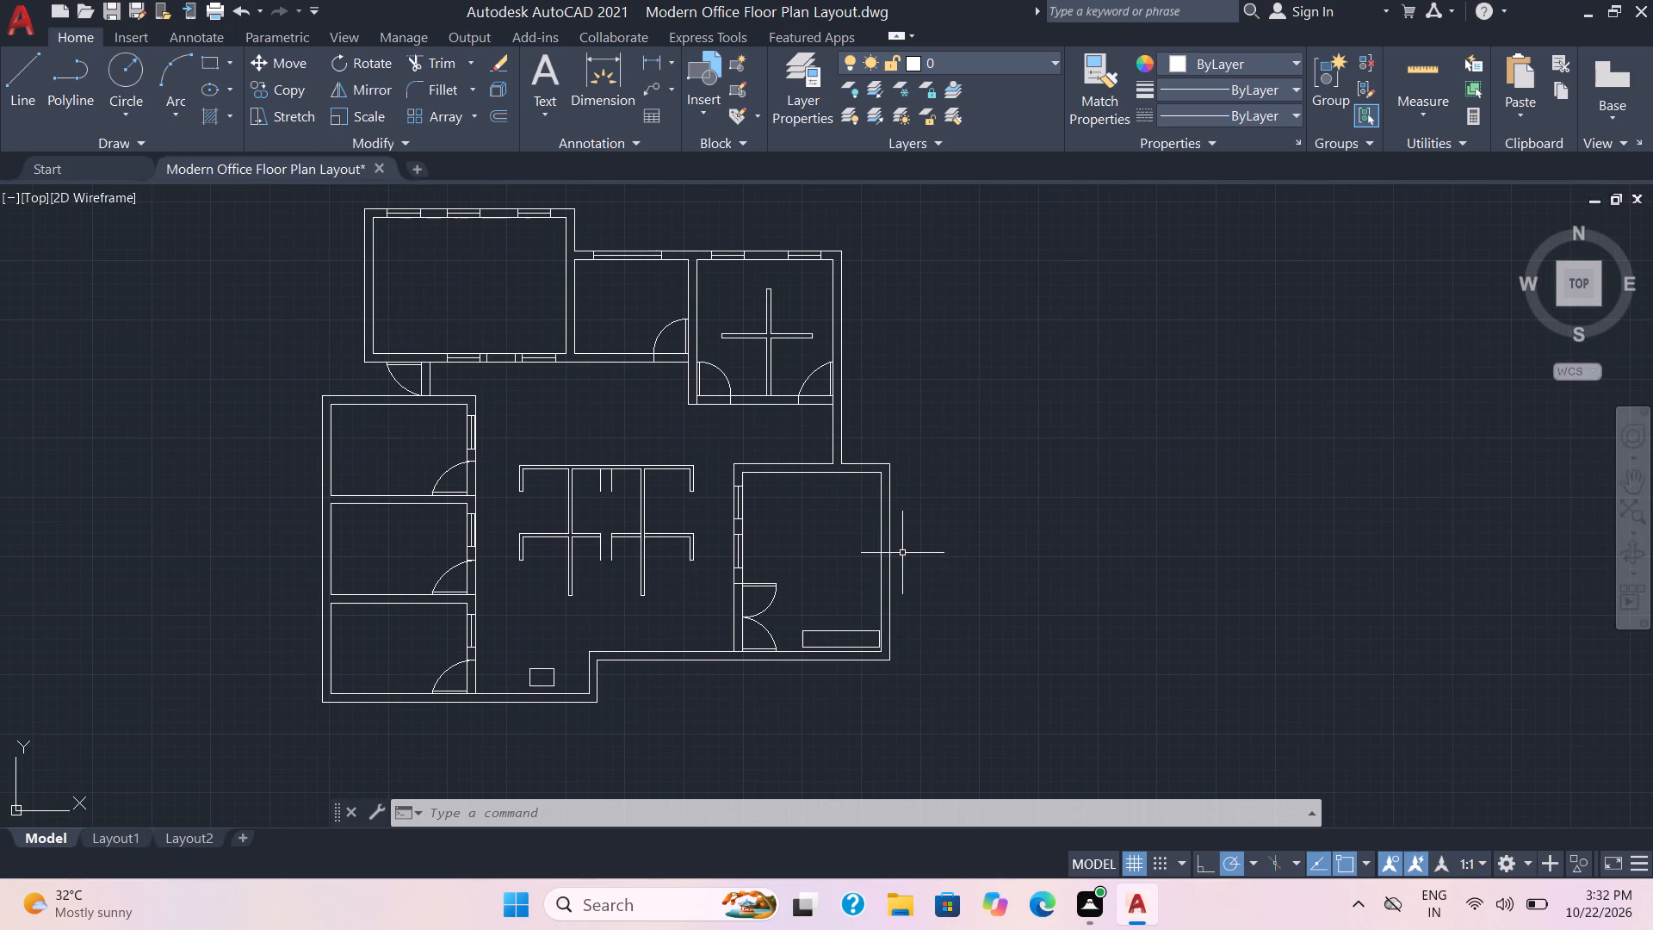
# Save the floor plan drawing.
pyautogui.hotkey('ctrl', 's')
# Browse for a block library file and open the 01-04-cad-blocks-net-sofas drawing as read-only in AutoCAD Electrical.
pyautogui.click(123, 36)
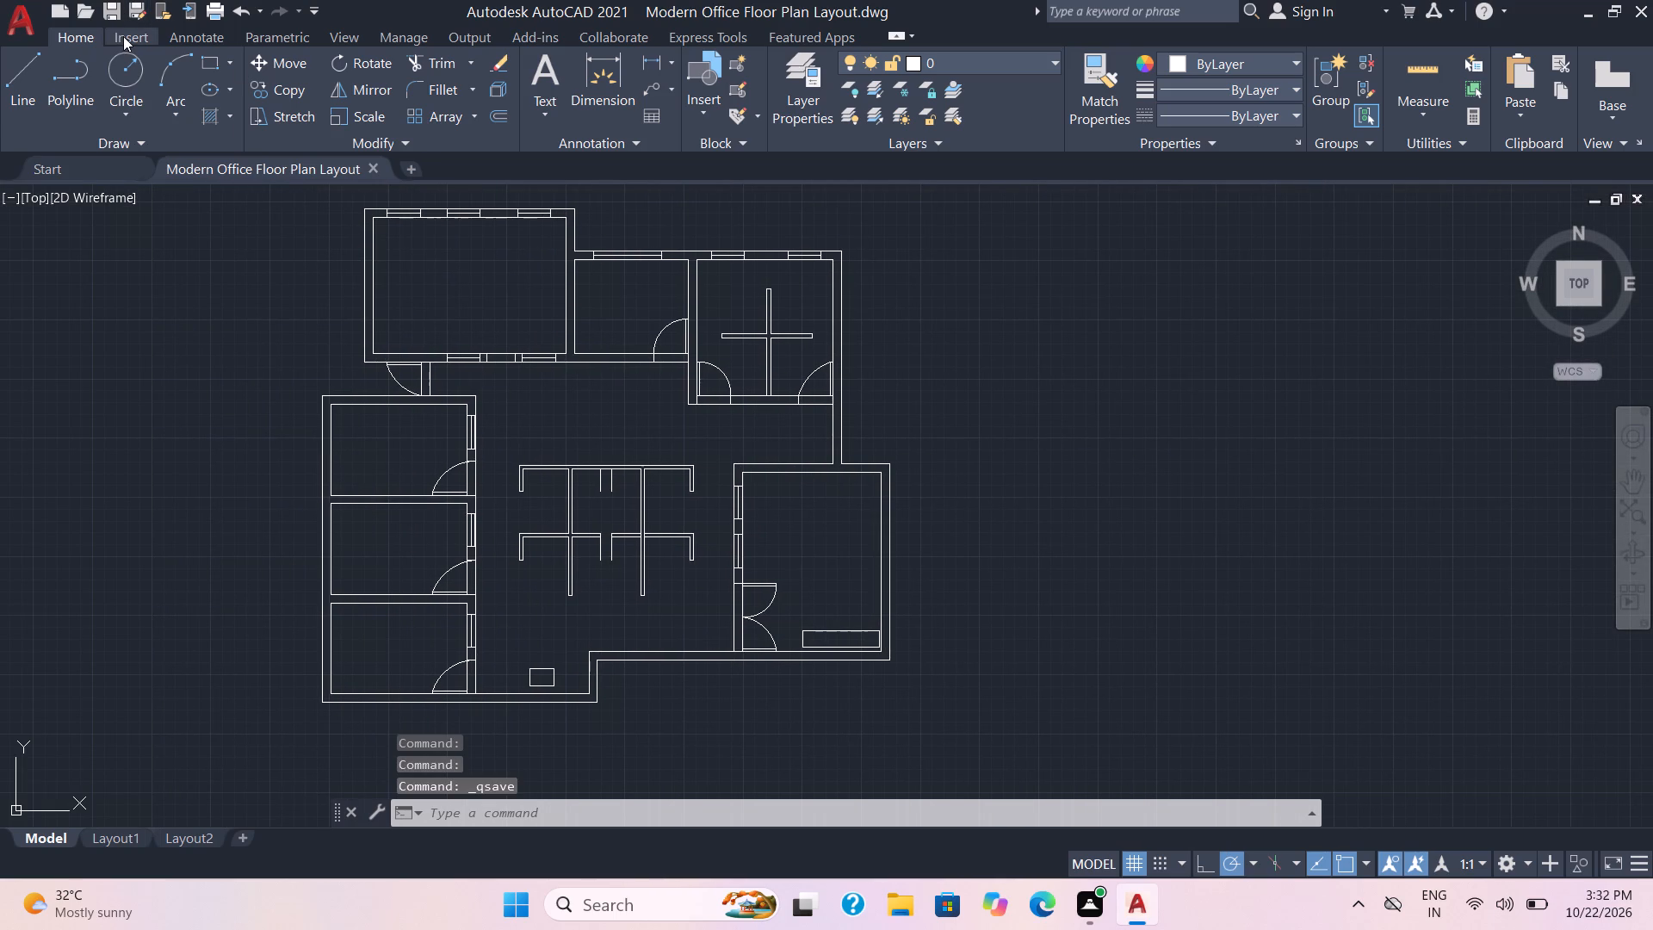
pyautogui.click(27, 123)
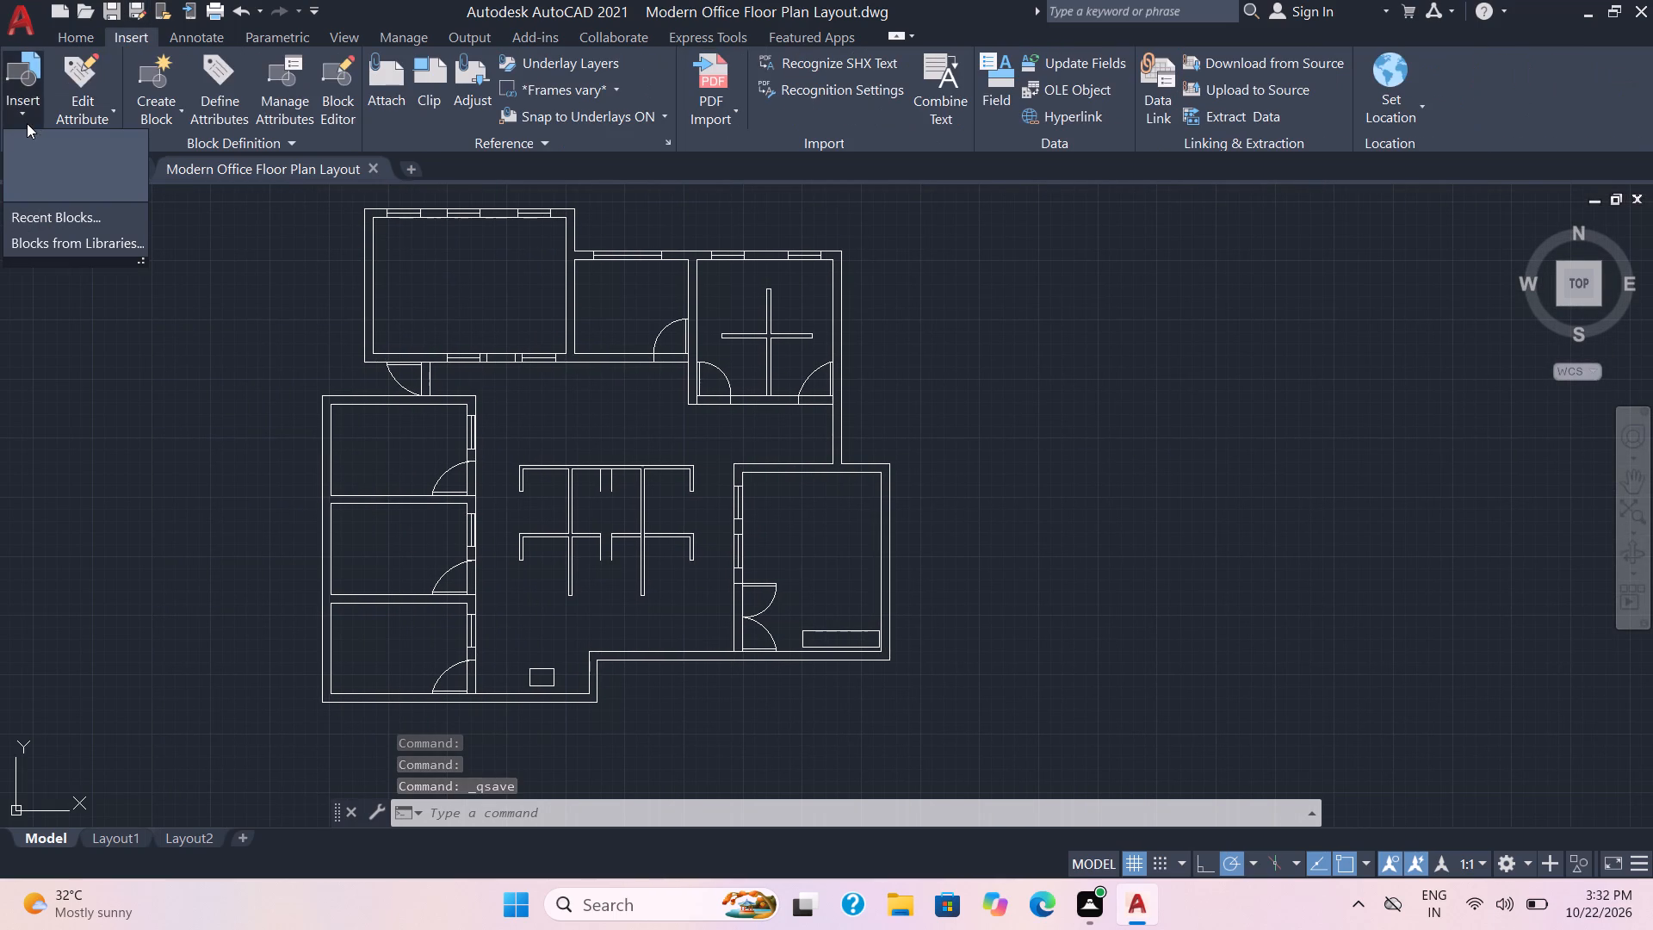
pyautogui.click(84, 241)
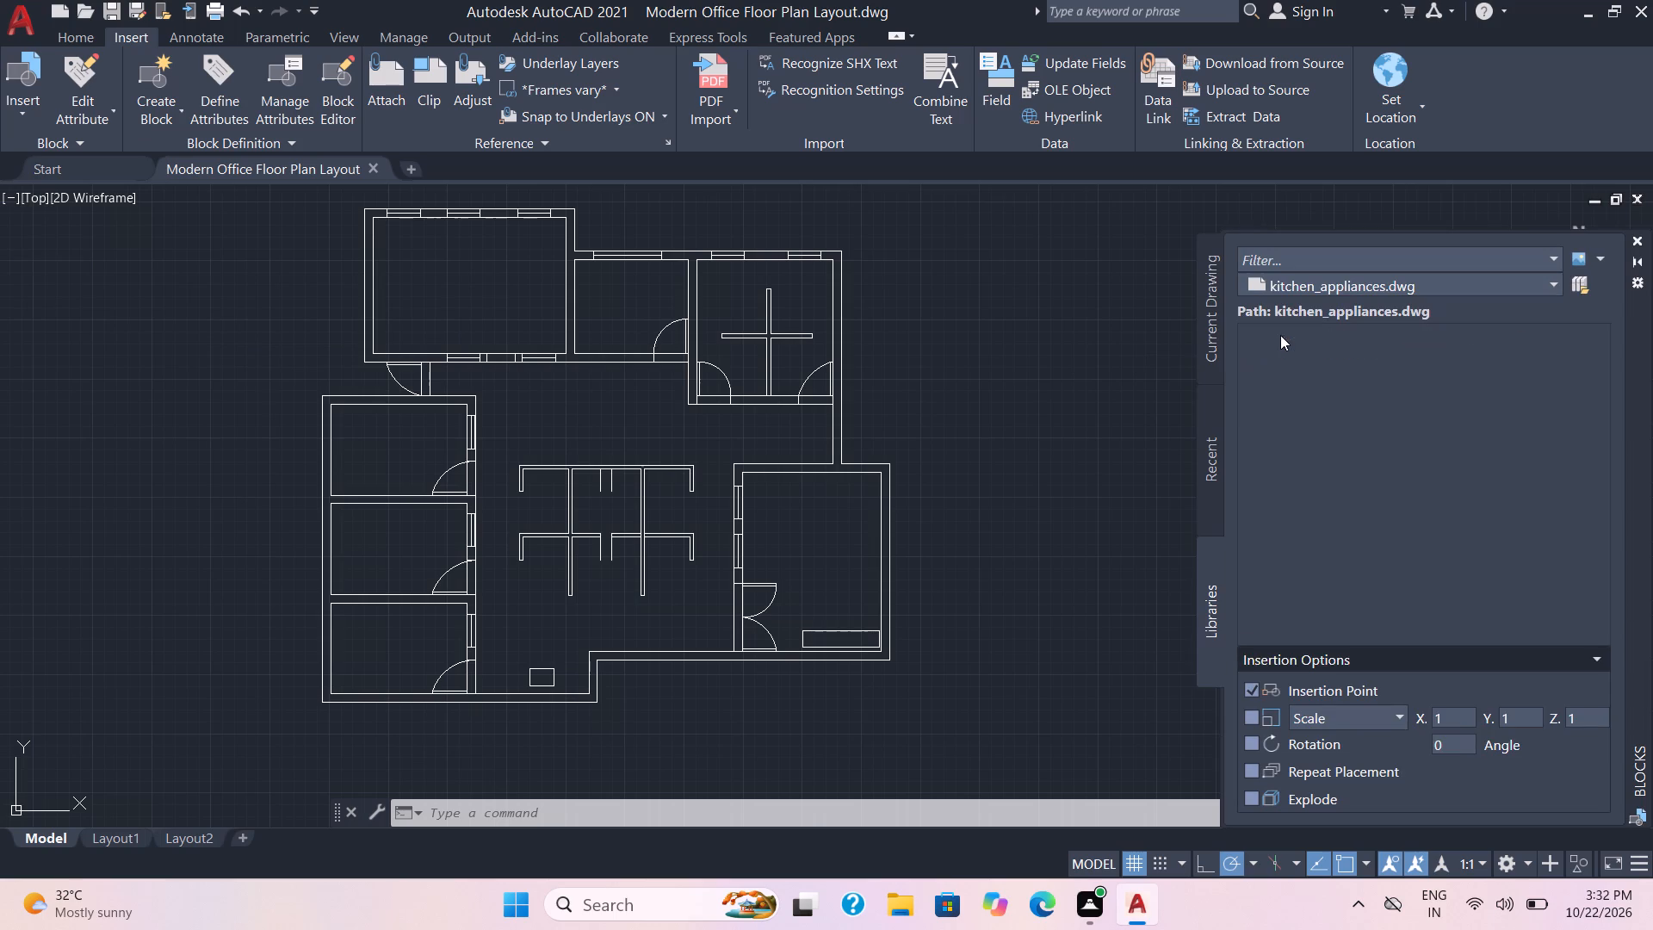
pyautogui.scroll(-1, 1324, 403)
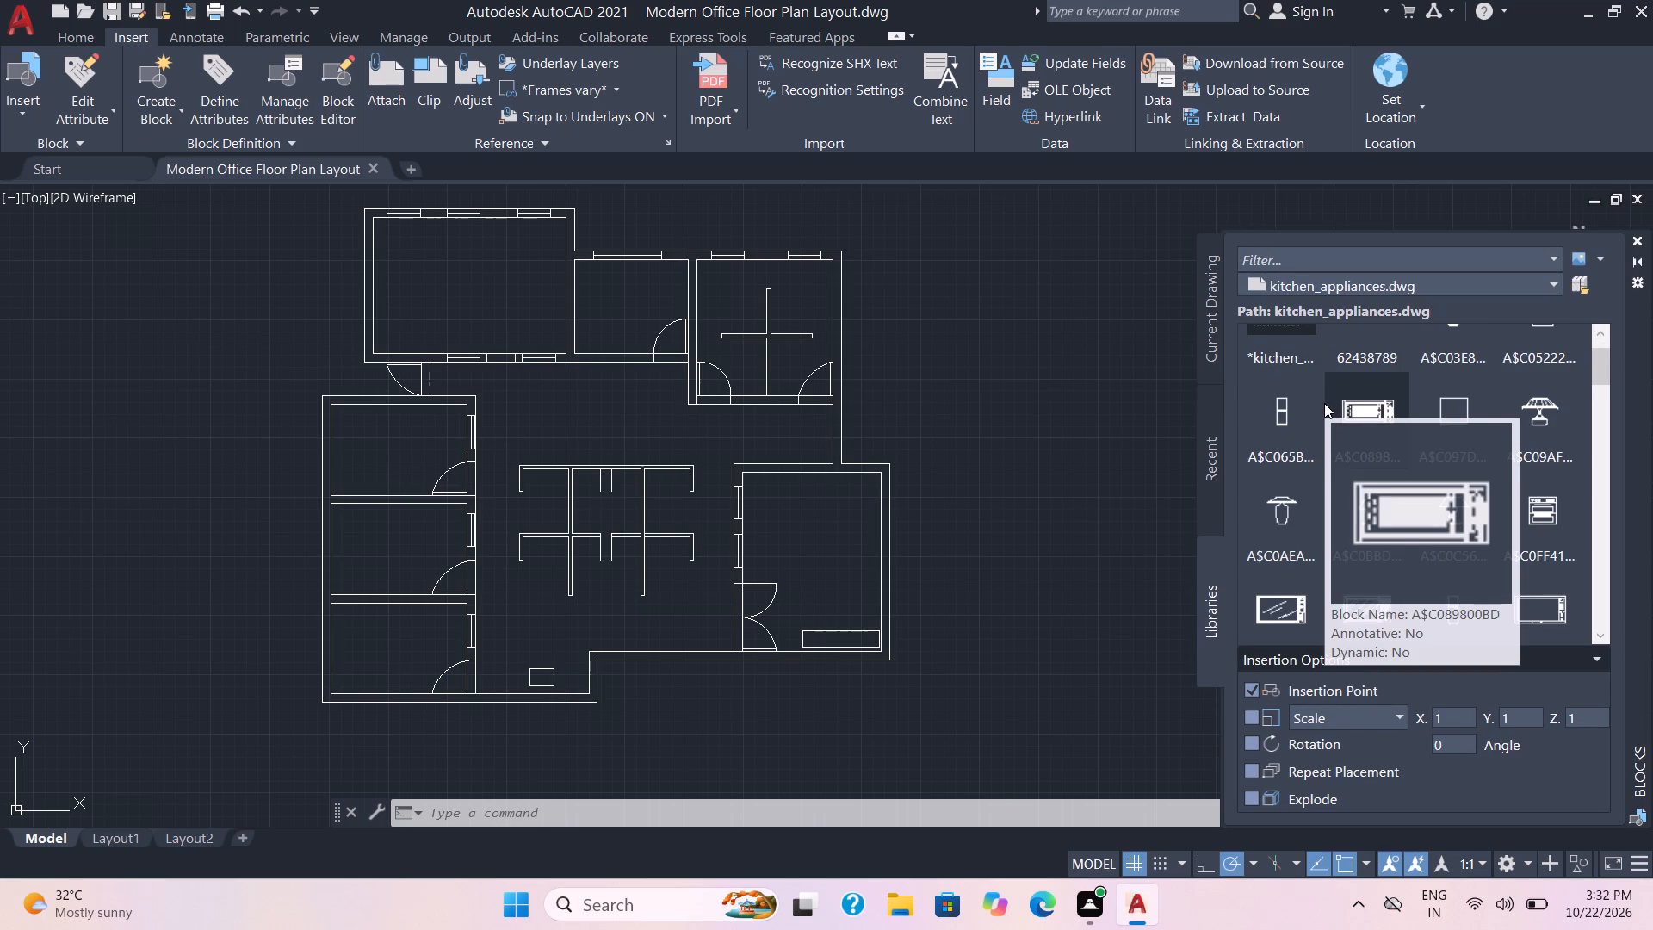
pyautogui.click(1374, 288)
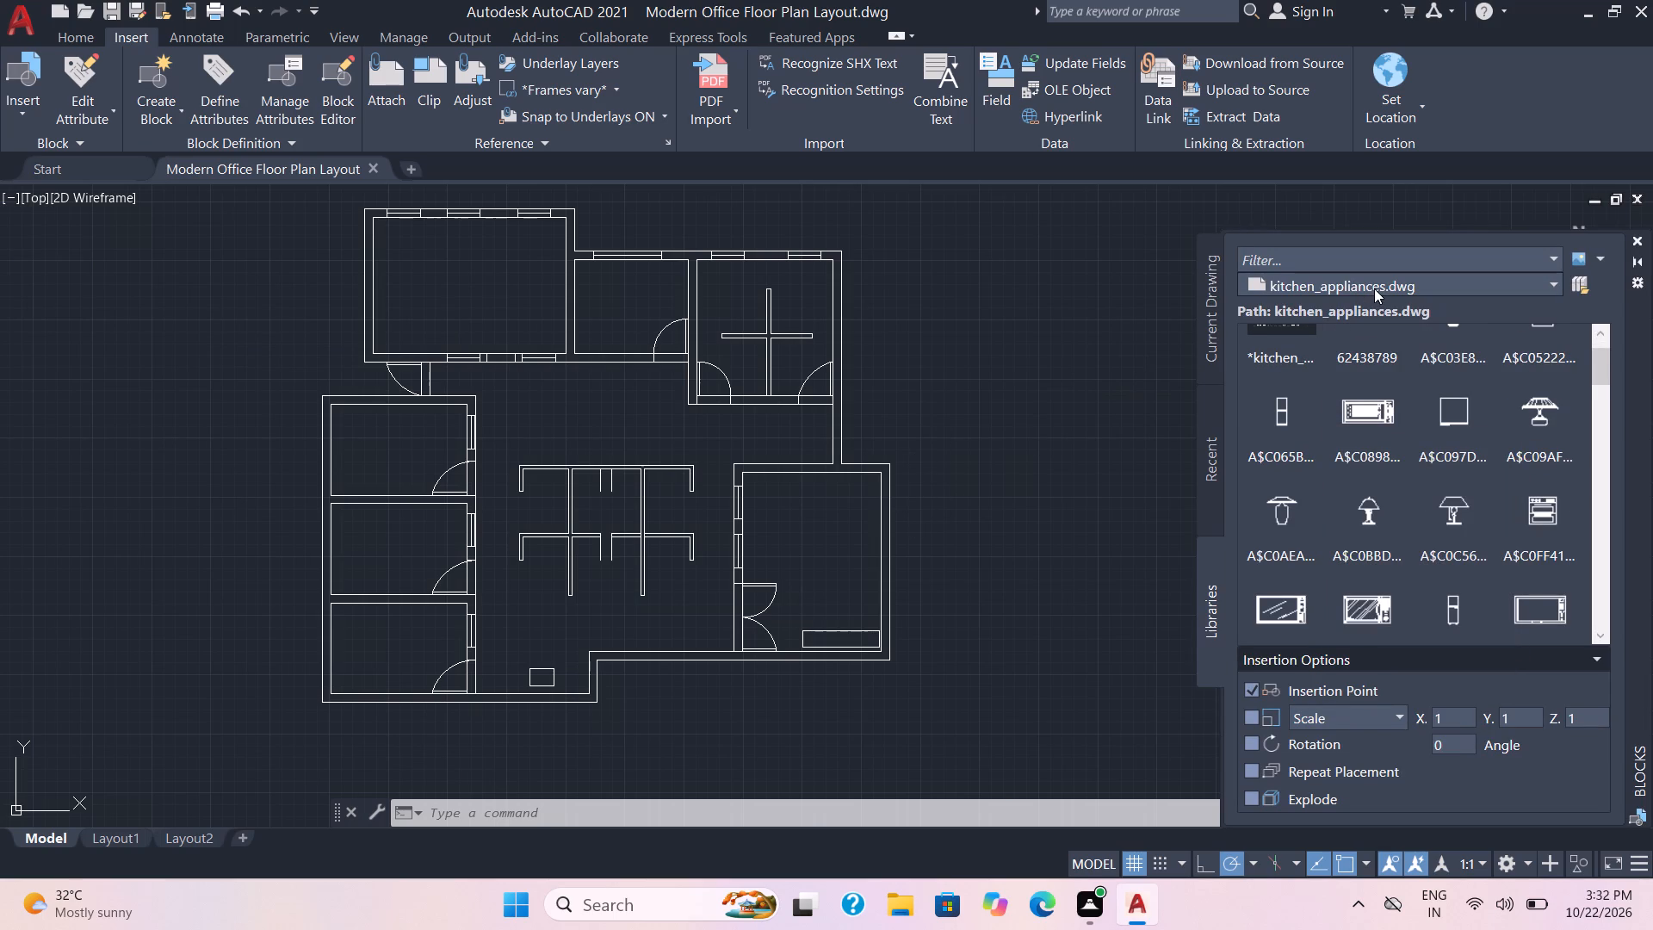
pyautogui.click(1340, 398)
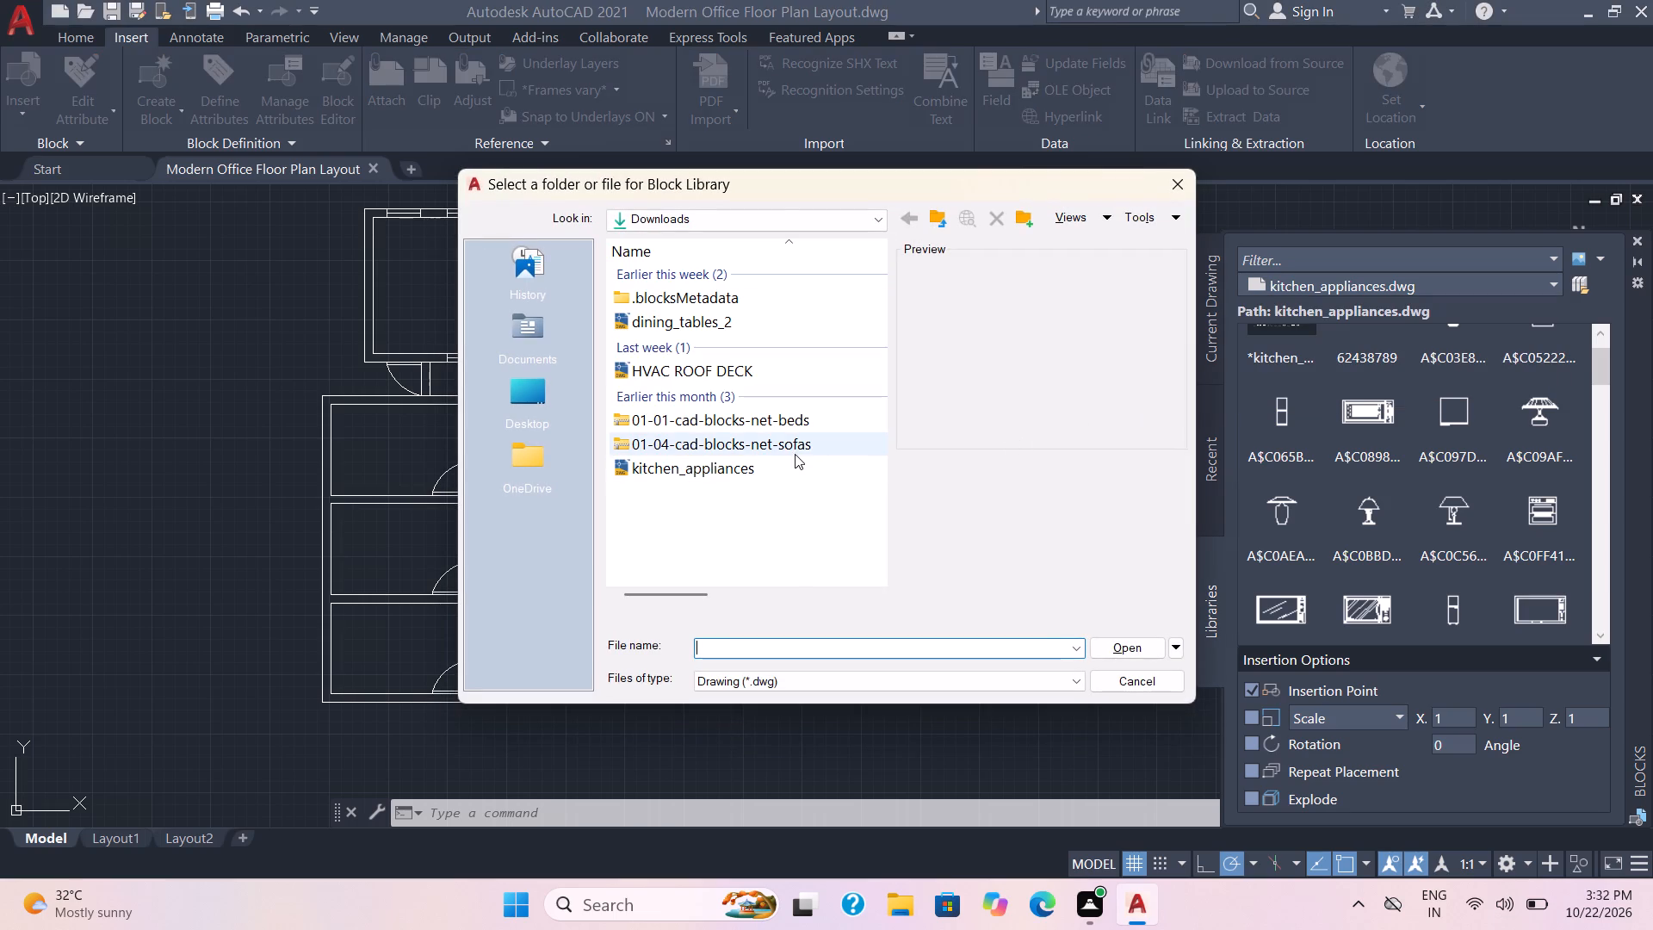
pyautogui.doubleClick(795, 454)
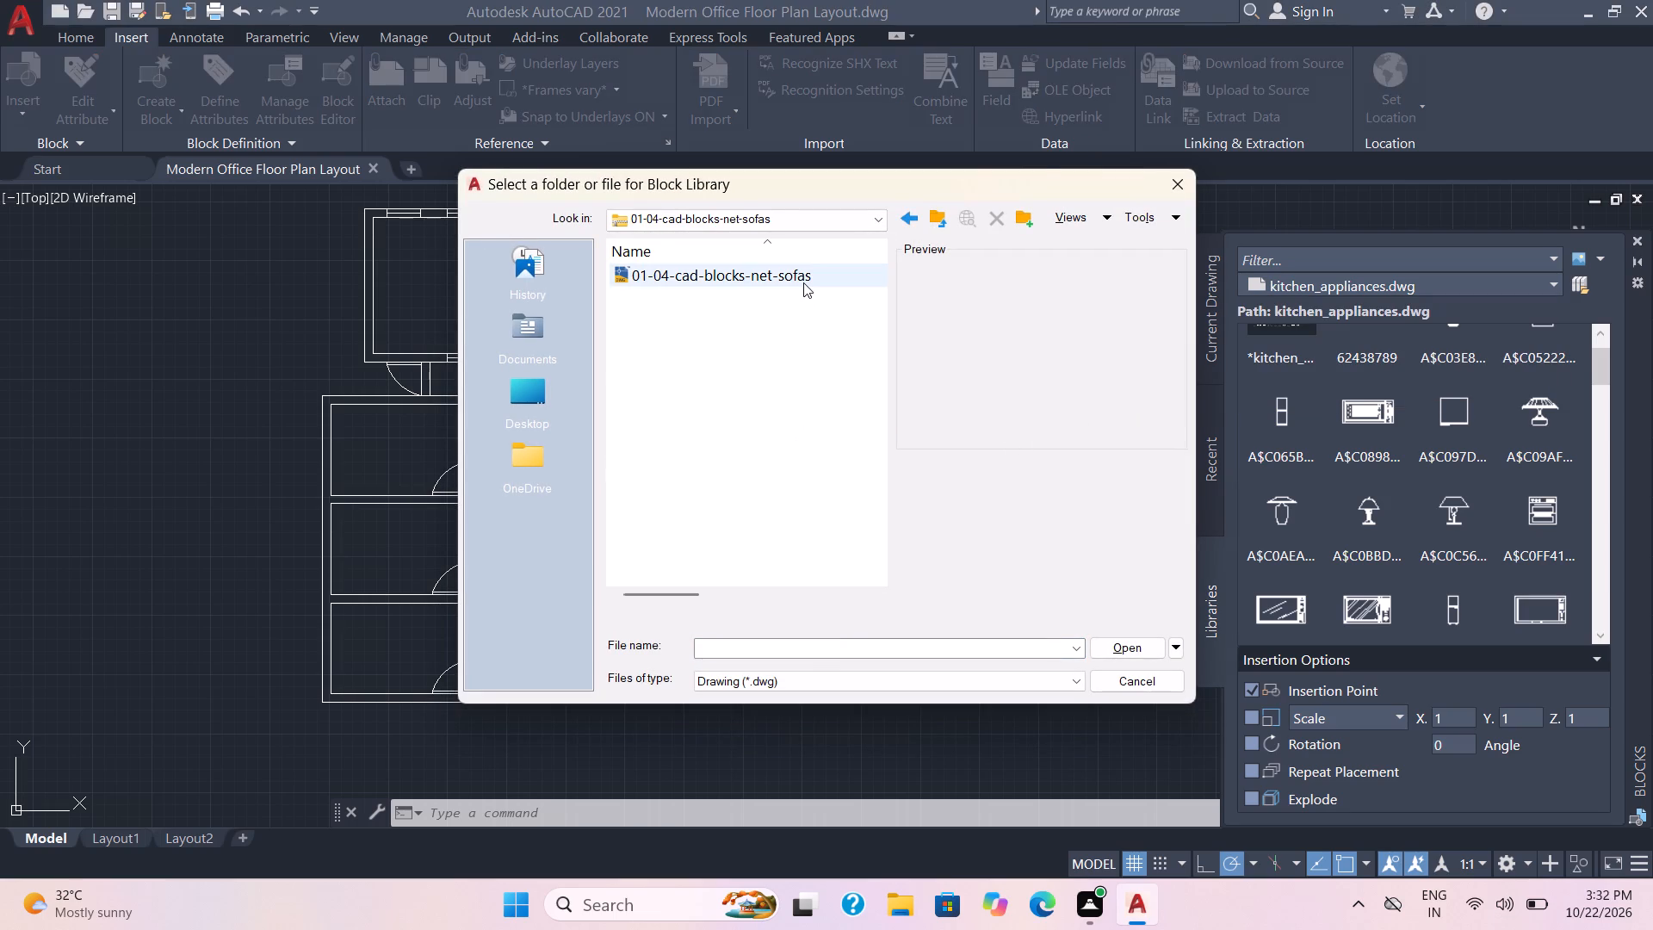
pyautogui.doubleClick(803, 282)
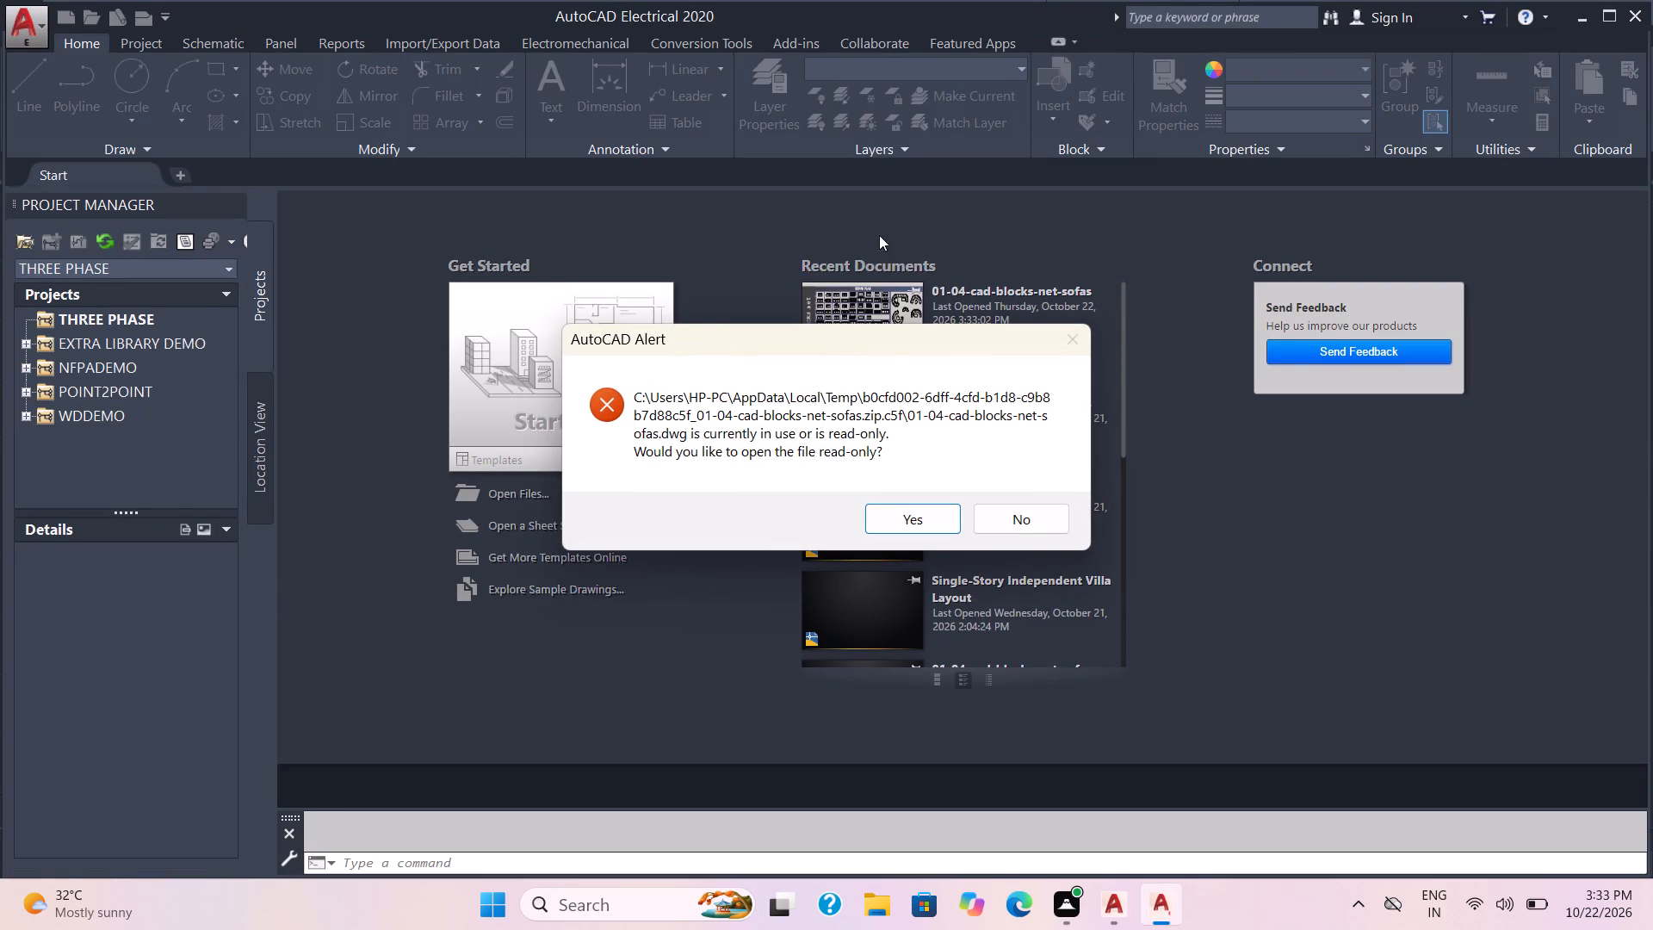
pyautogui.click(901, 527)
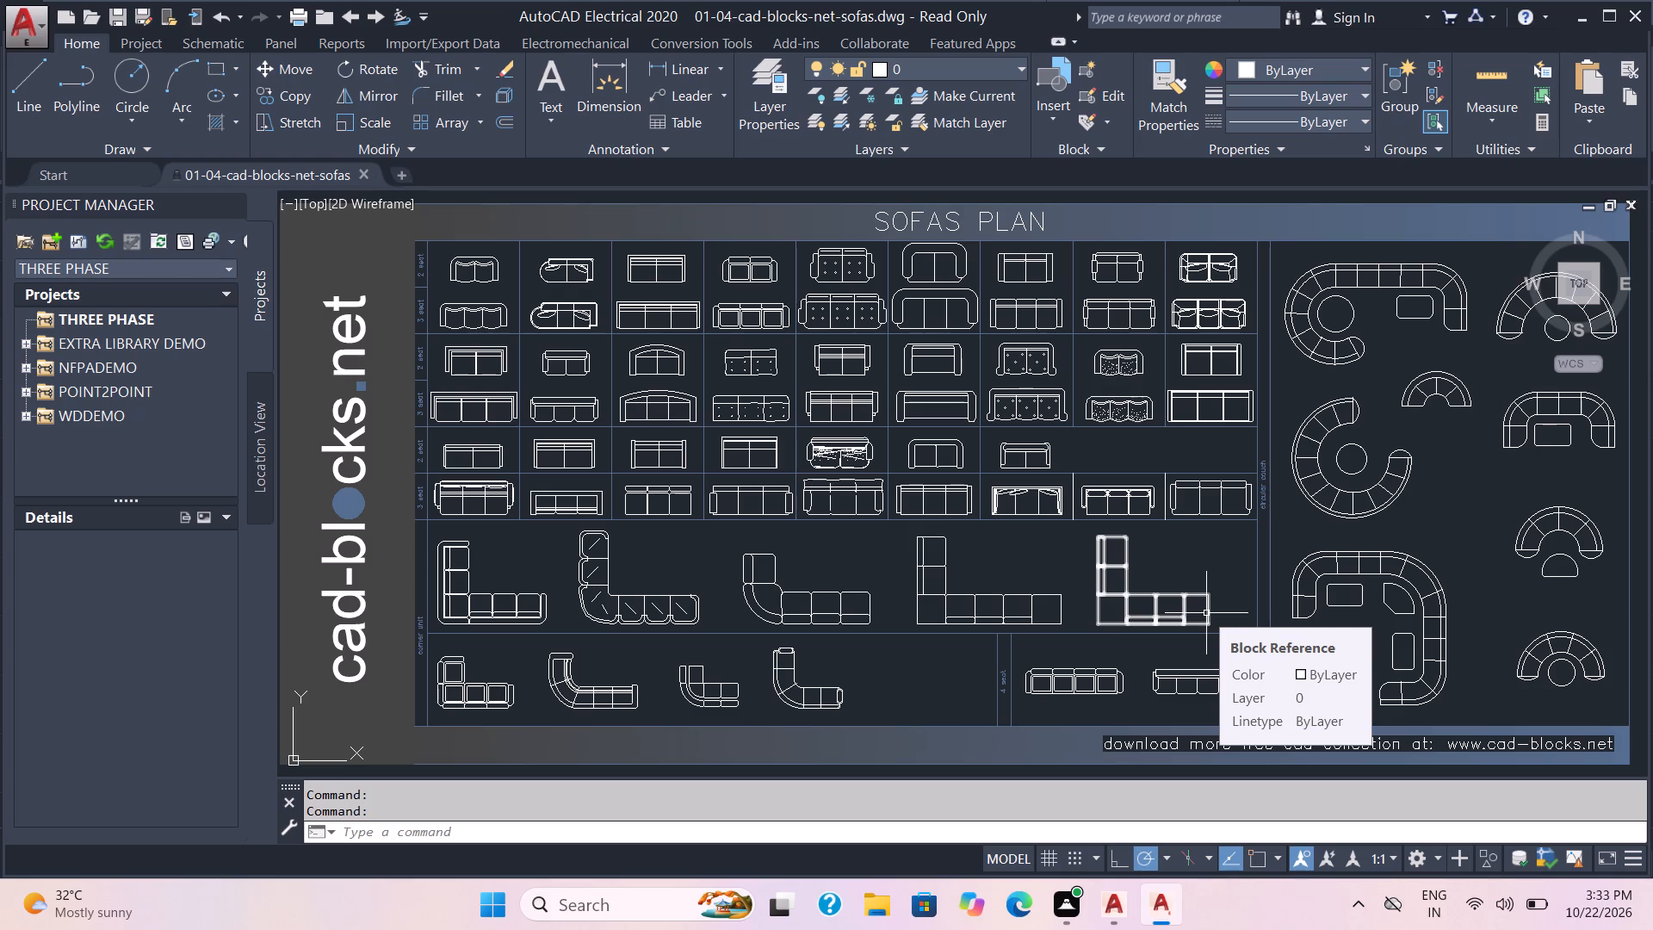
# Copy the small boxy L-shaped sofa from the sofas drawing and paste it just east of the floor plan in AutoCAD 2021.
pyautogui.click(1206, 613)
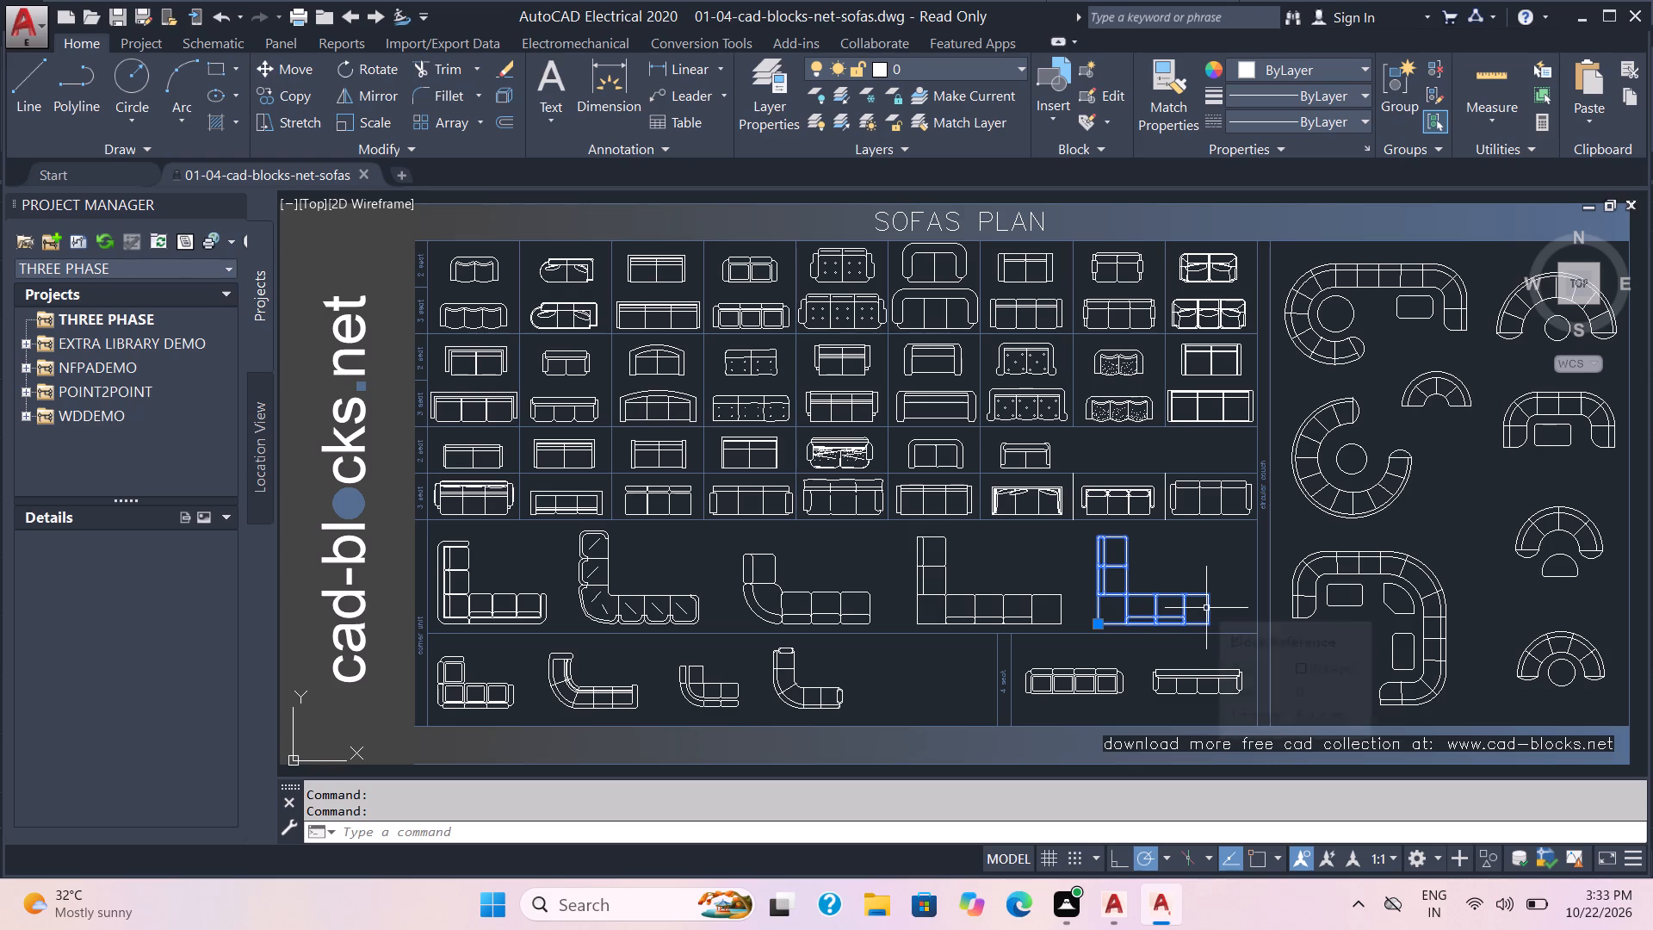
pyautogui.press('Escape')
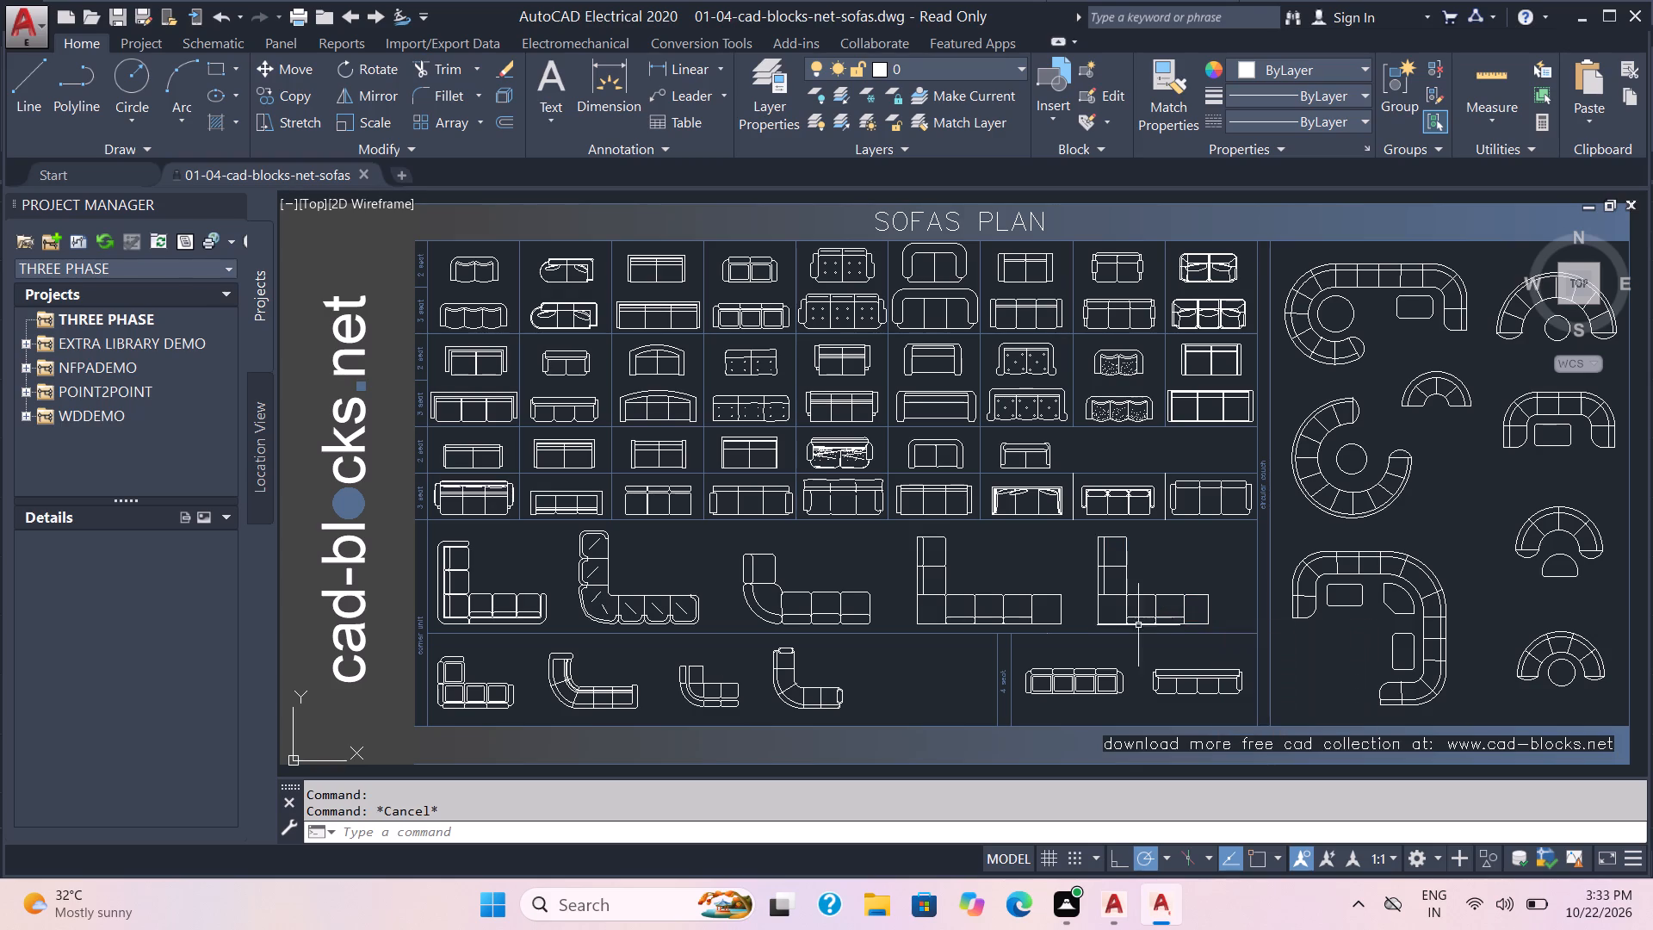
pyautogui.click(505, 687)
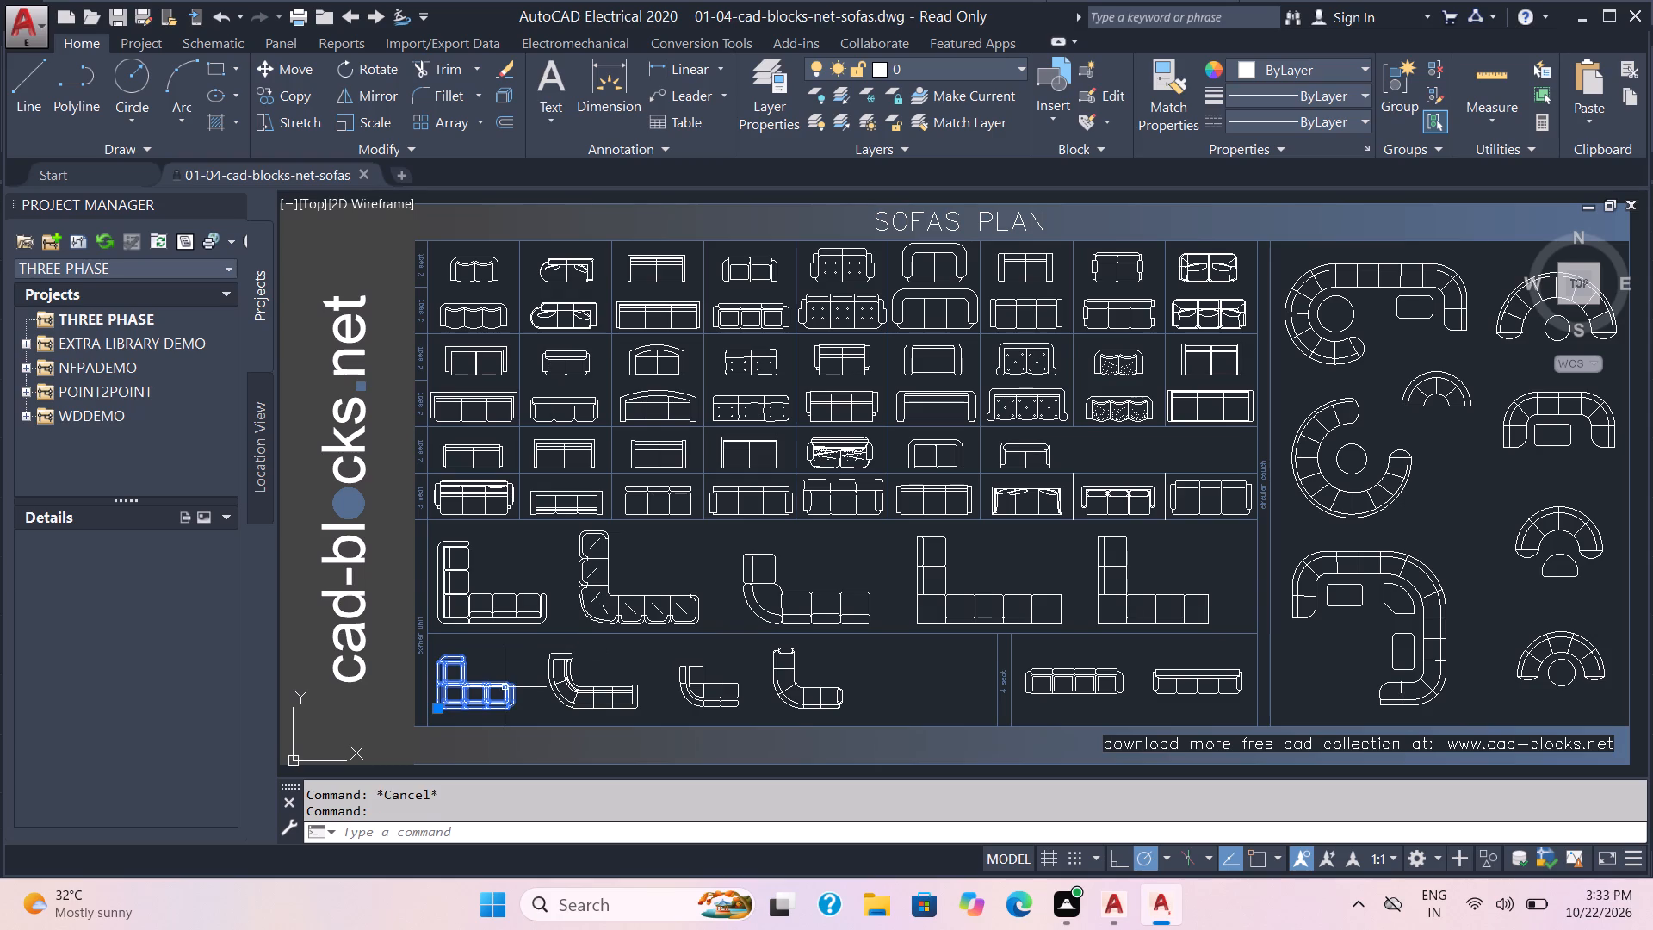
pyautogui.hotkey('ctrl', 'c')
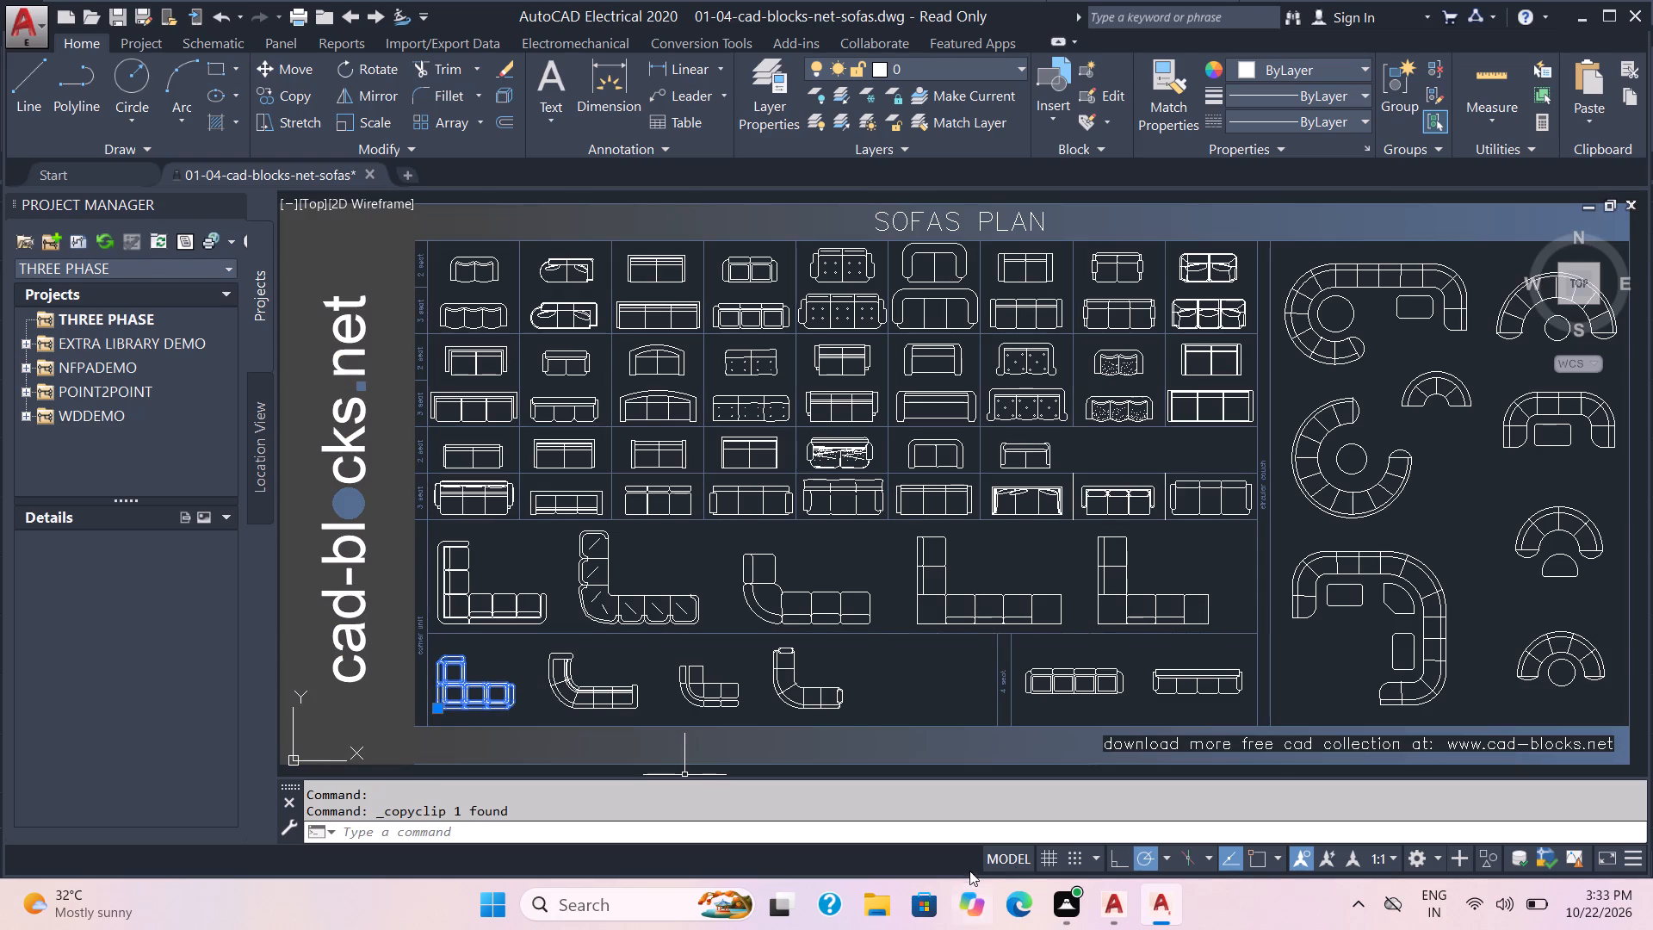
pyautogui.click(1124, 908)
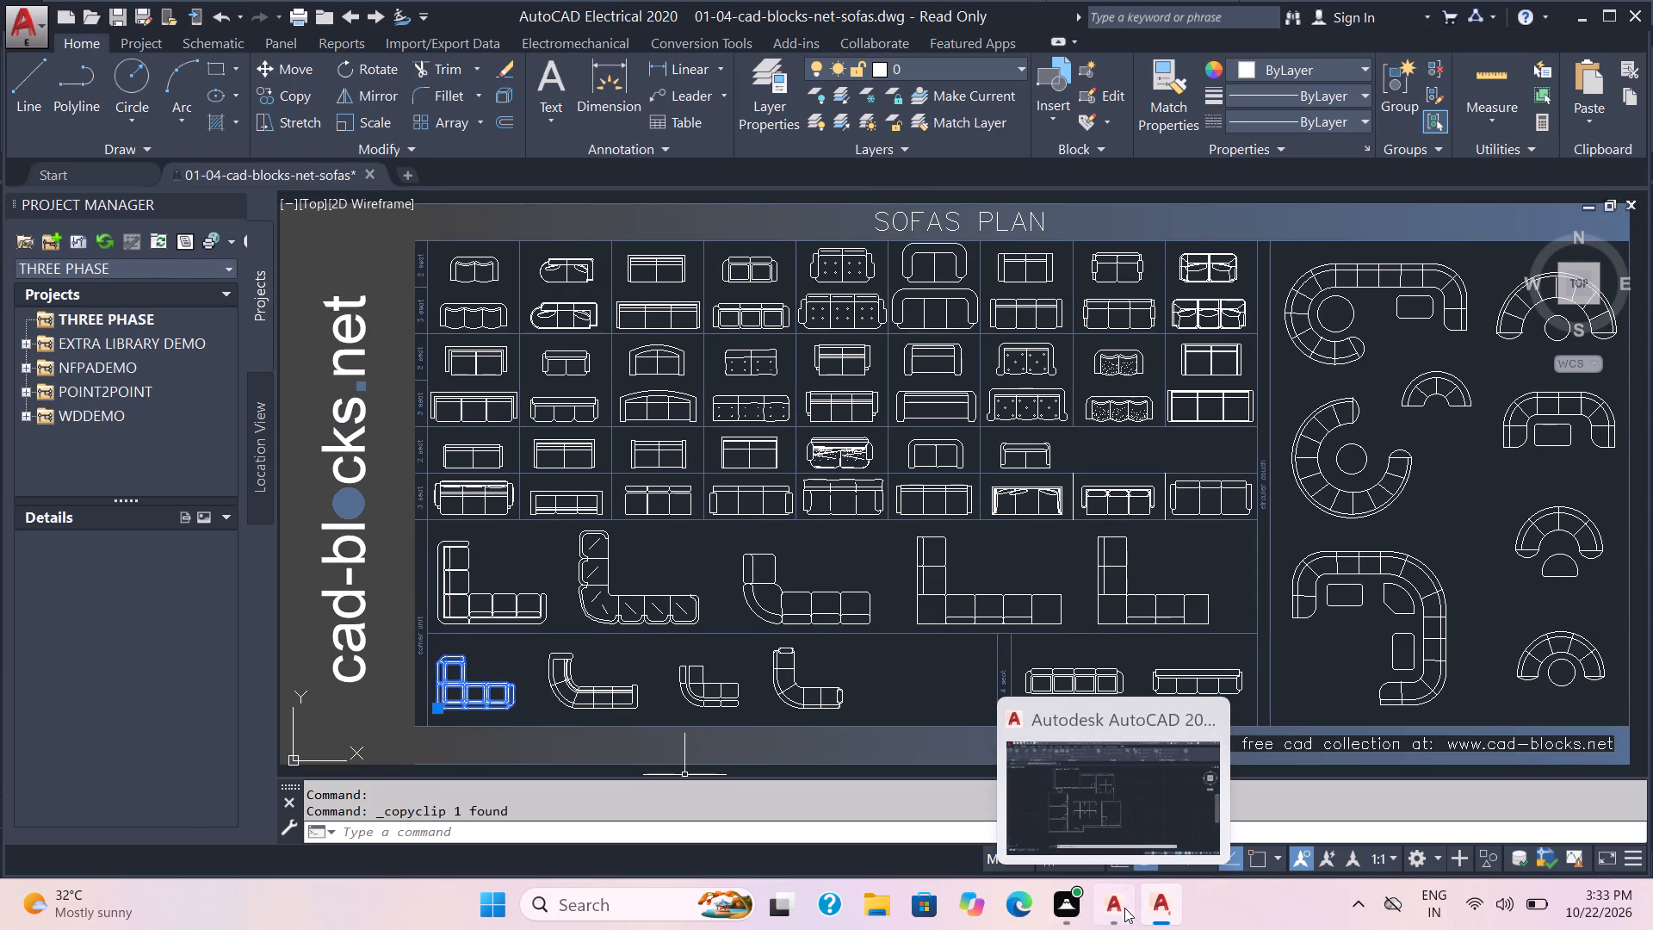
pyautogui.click(1178, 180)
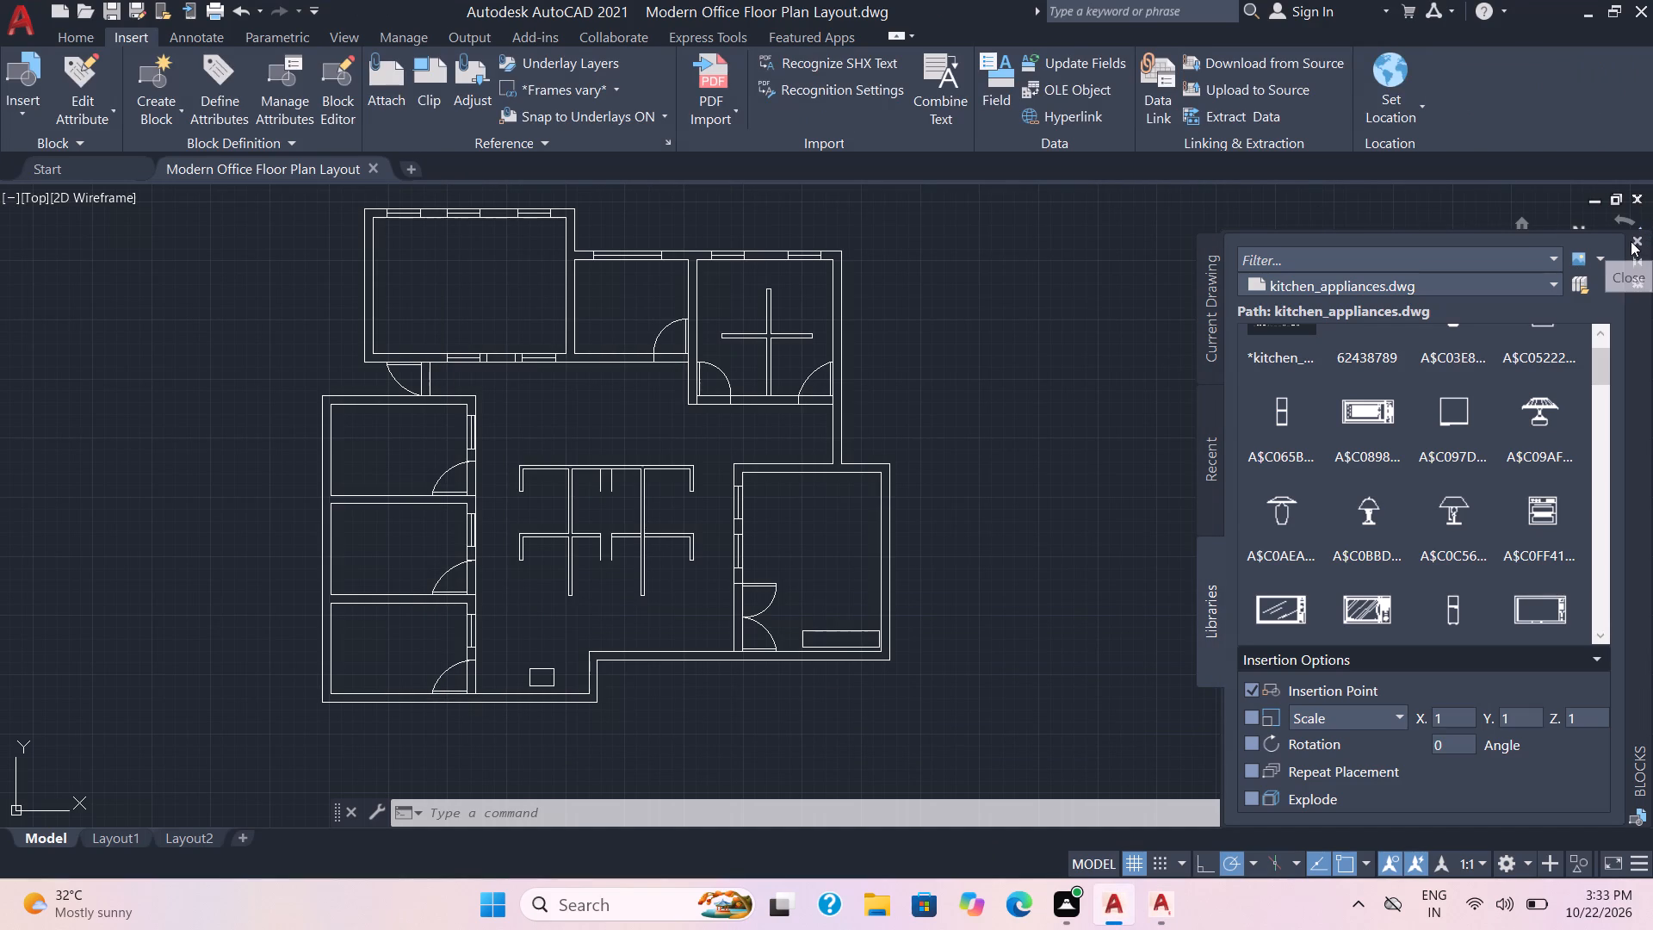
pyautogui.click(1631, 239)
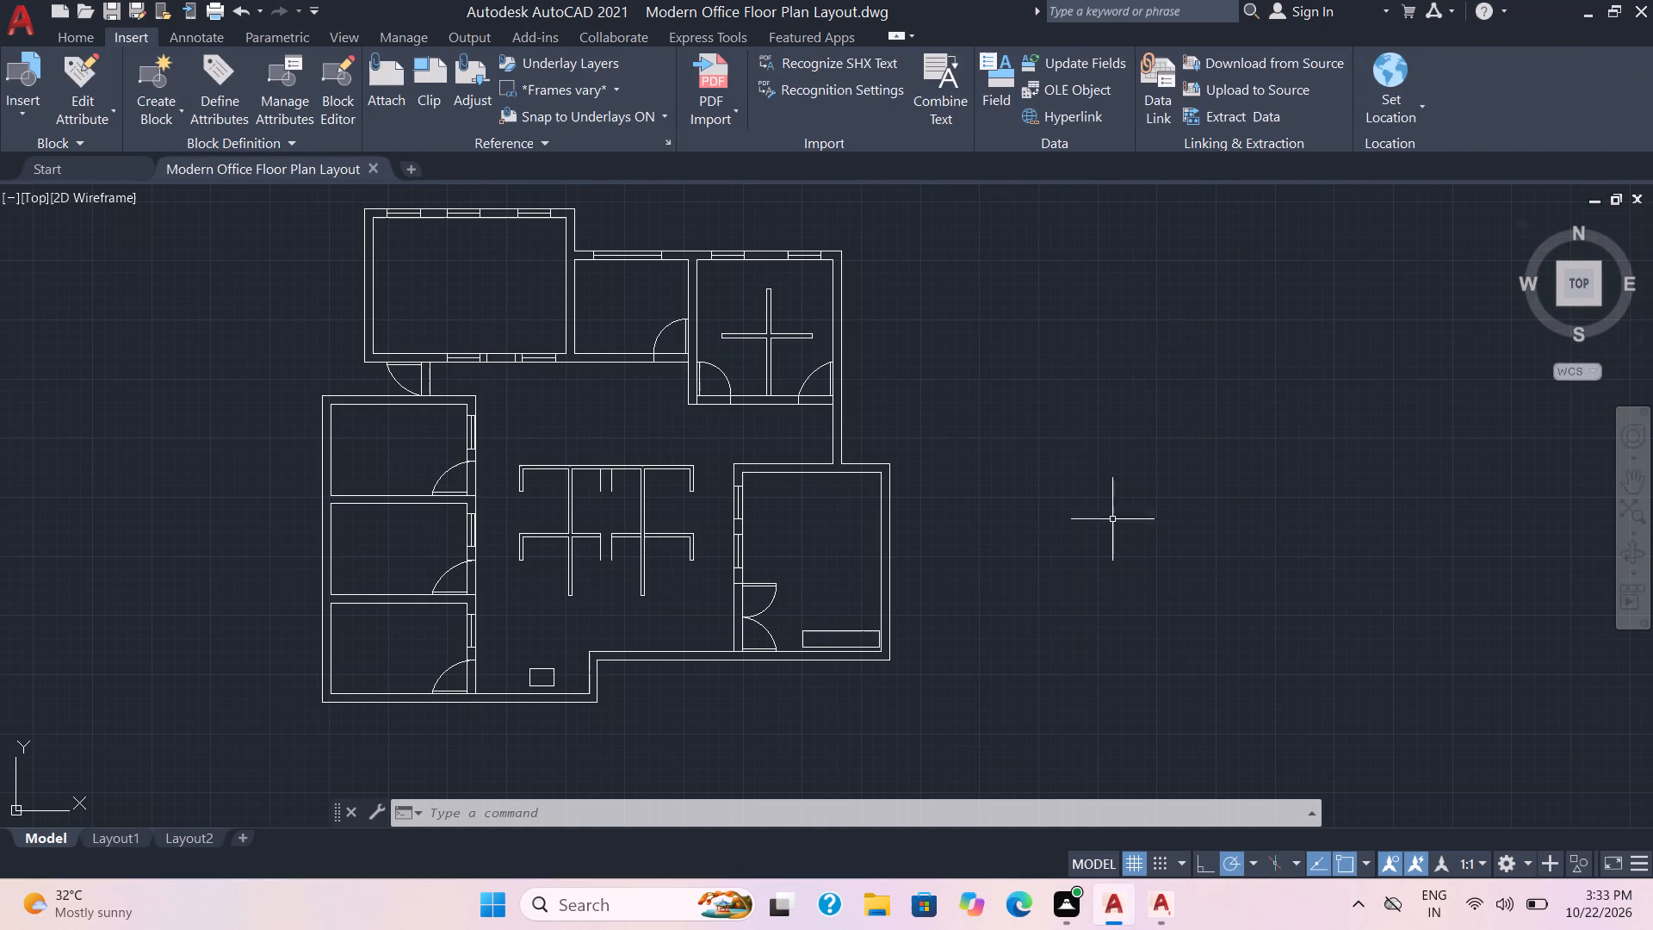
pyautogui.click(1087, 492)
pyautogui.hotkey('ctrl', 'v')
pyautogui.scroll(-2, 1087, 492)
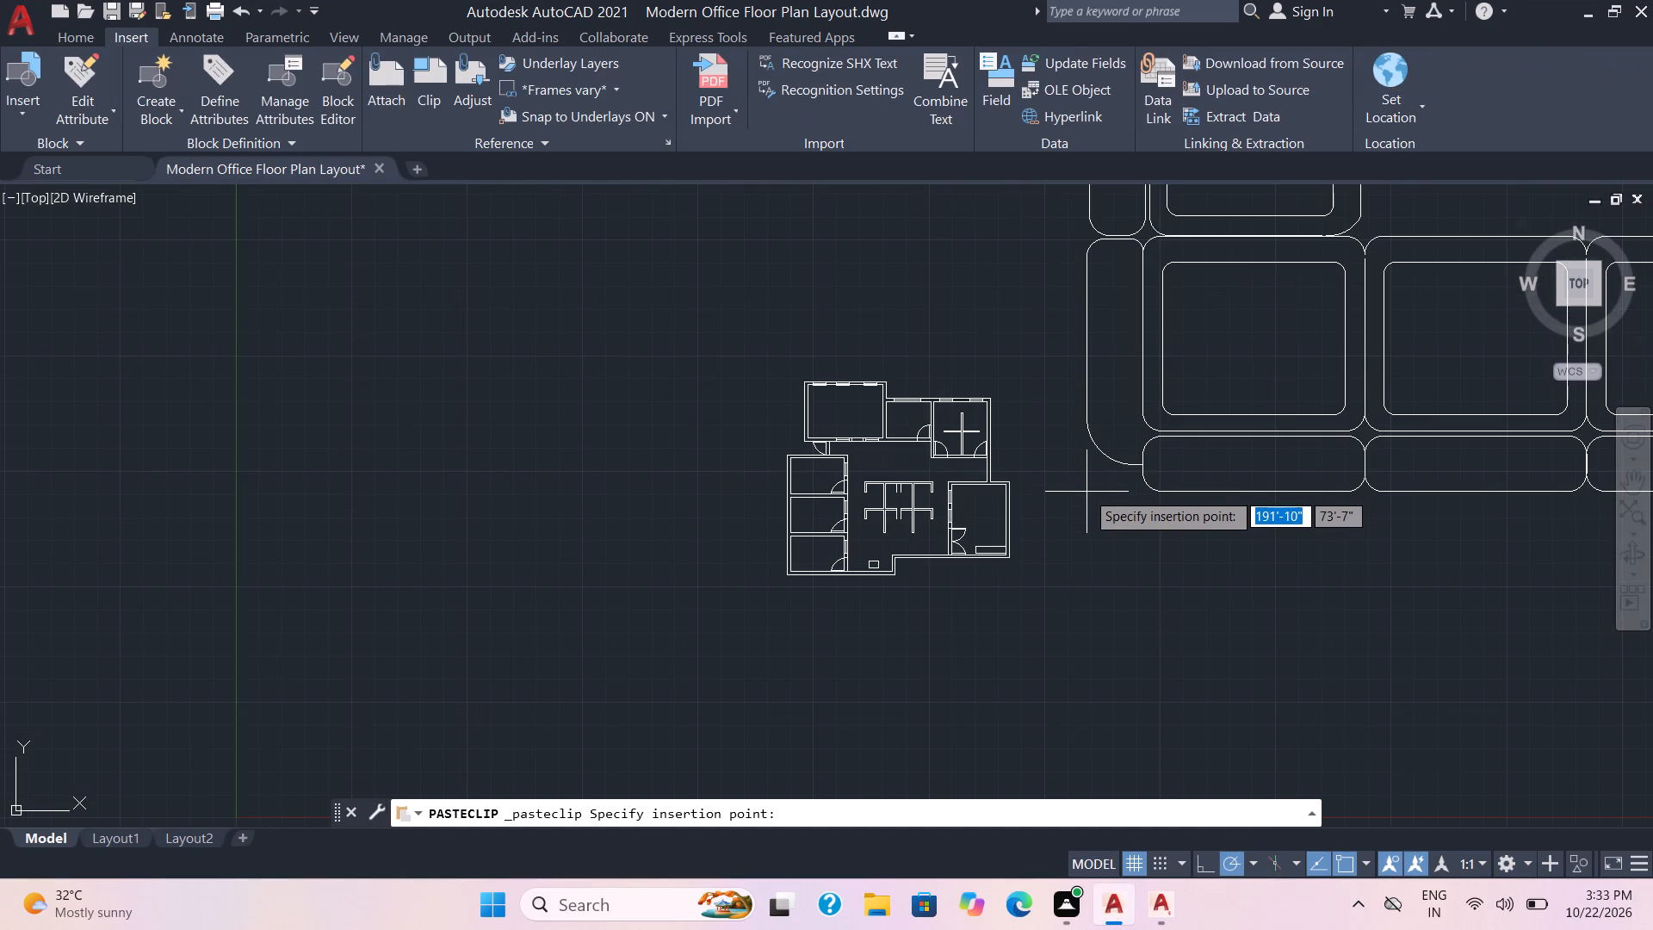
pyautogui.click(1073, 555)
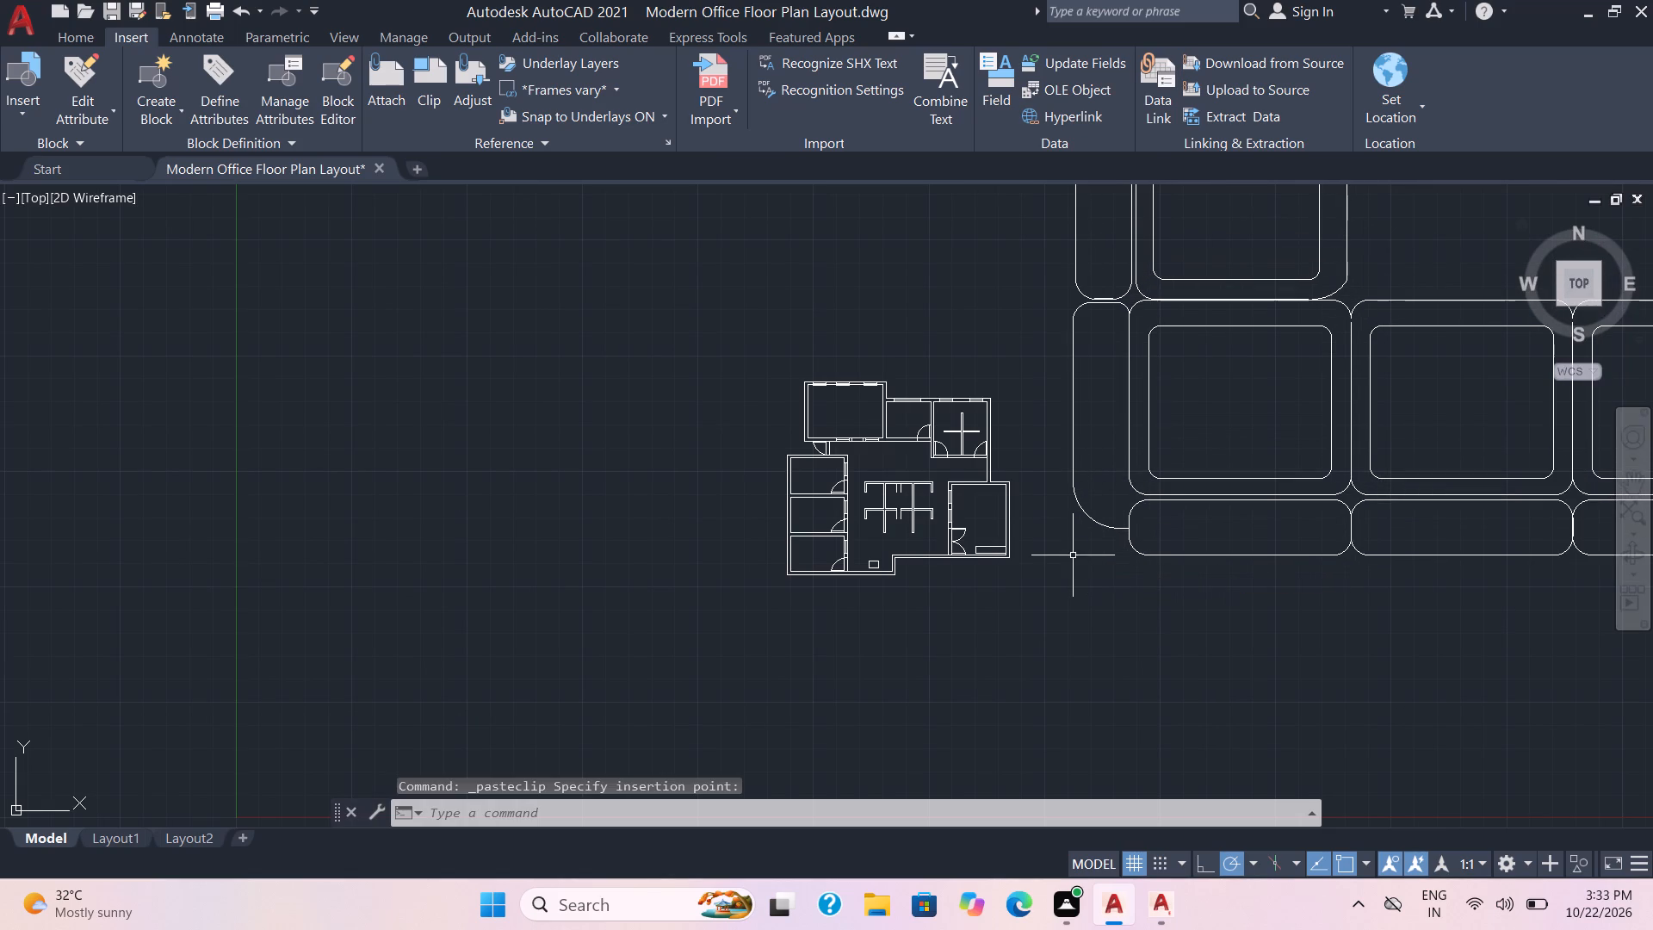
pyautogui.scroll(-1, 1057, 647)
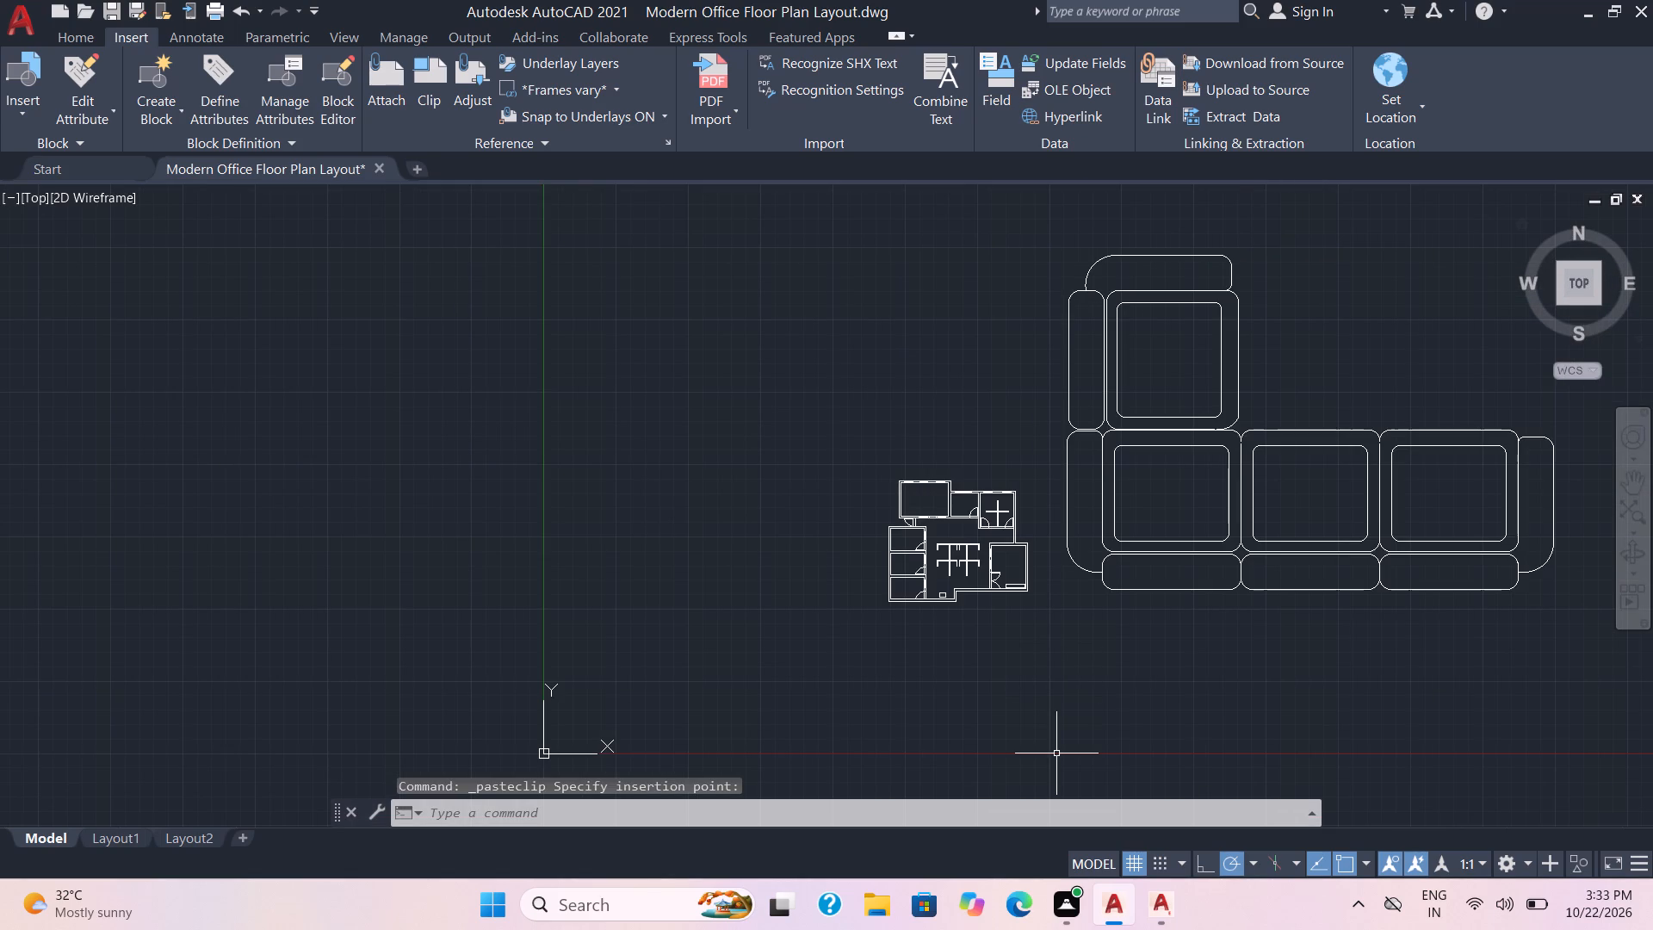
# Copy the small curved three-section corner sofa together with the selected L-shaped one, and paste both with the insertion point west of the floor plan.
pyautogui.click(1163, 908)
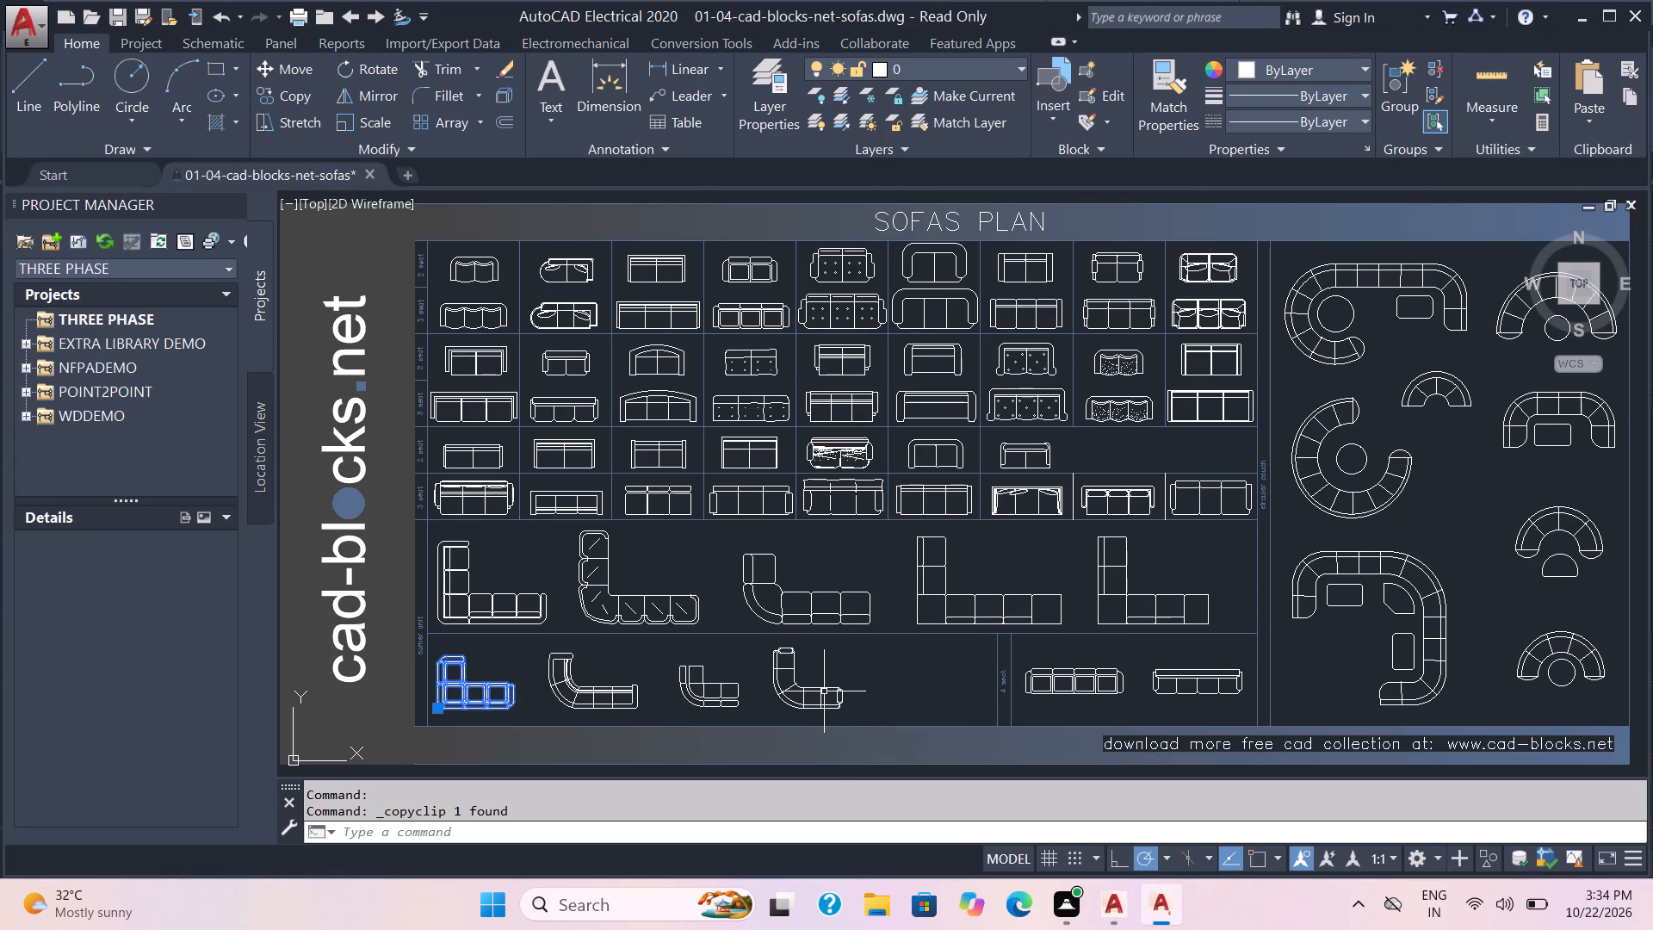
pyautogui.click(824, 691)
pyautogui.hotkey('ctrl', 'c')
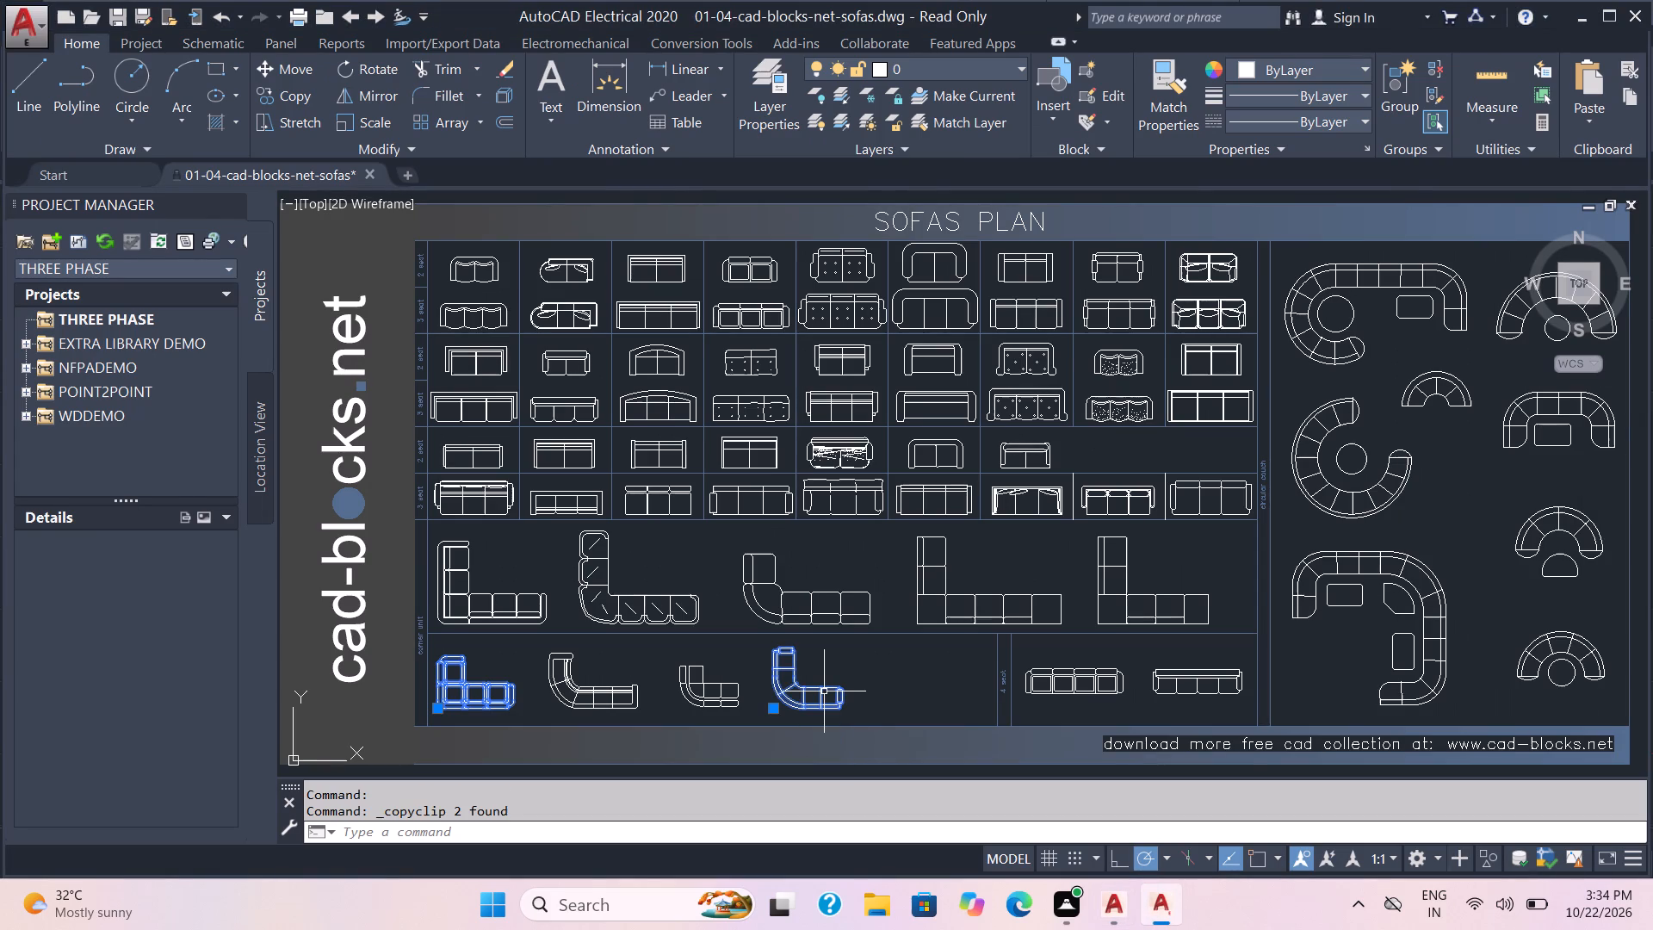
pyautogui.click(1123, 919)
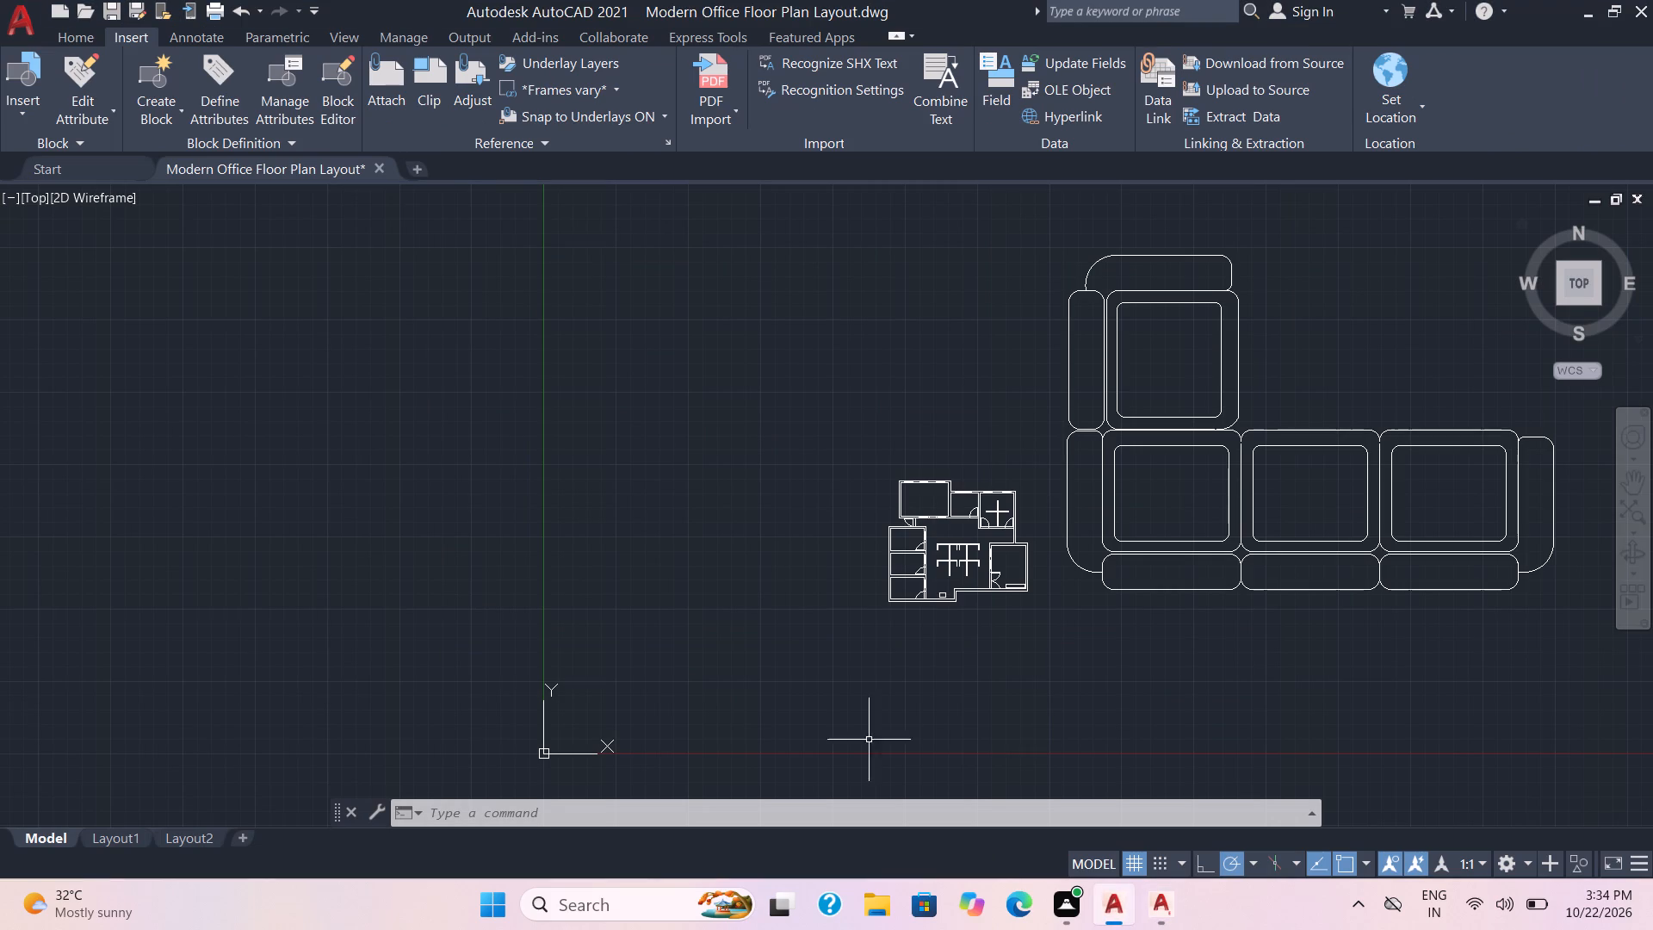
pyautogui.click(585, 410)
pyautogui.hotkey('ctrl', 'v')
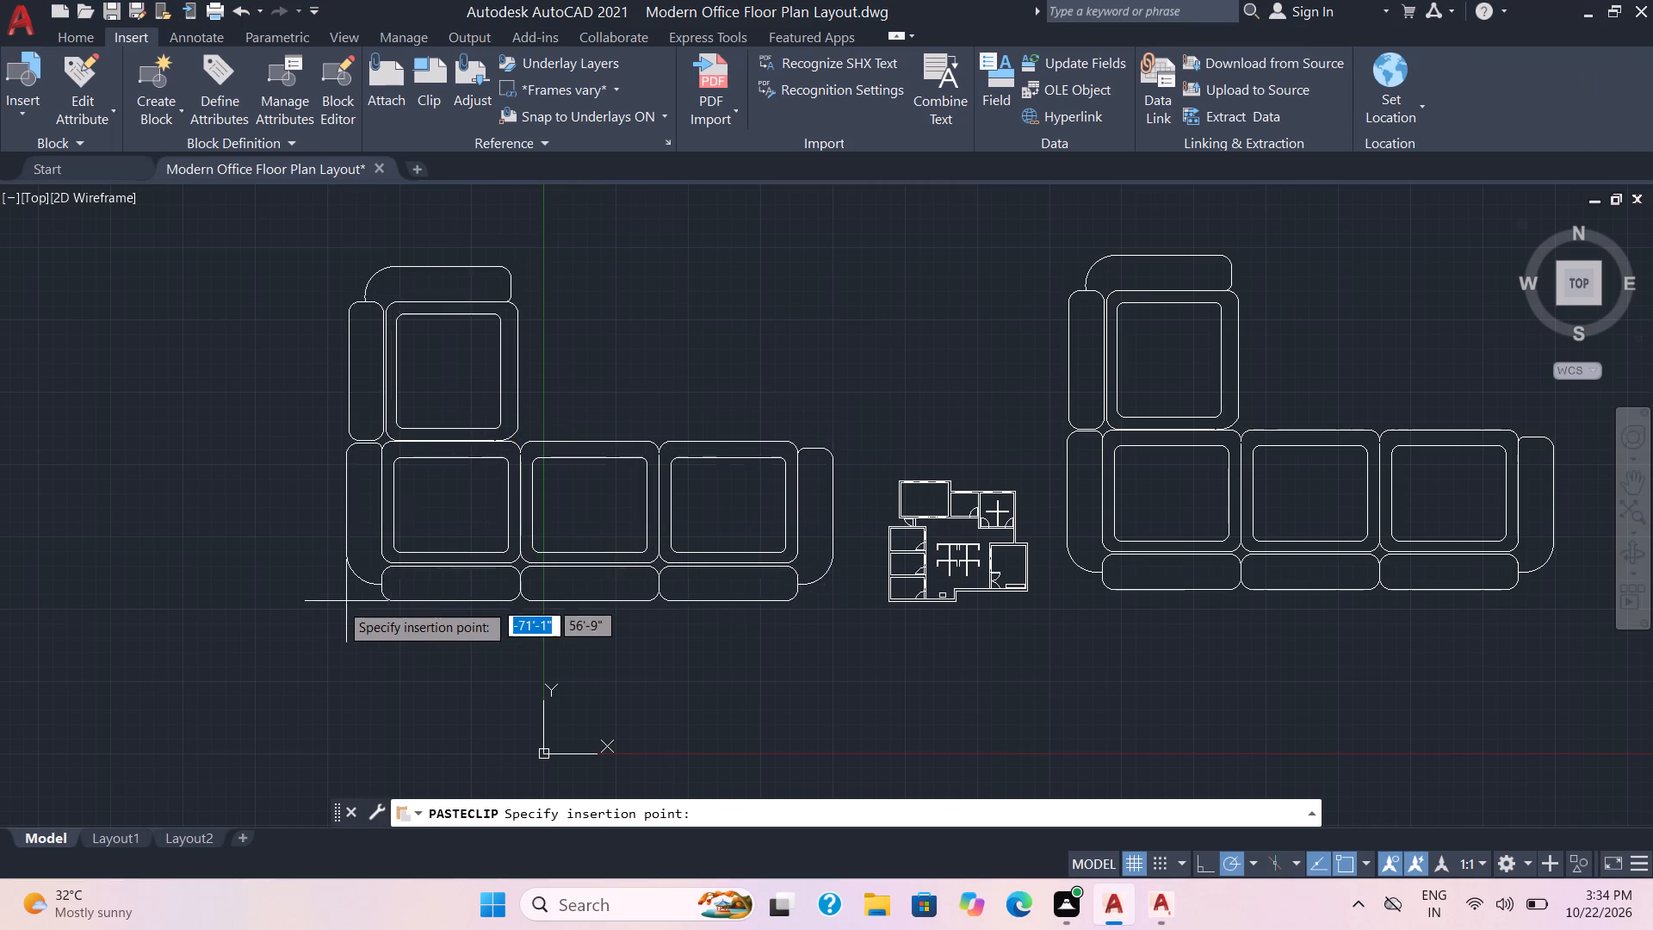
pyautogui.click(337, 604)
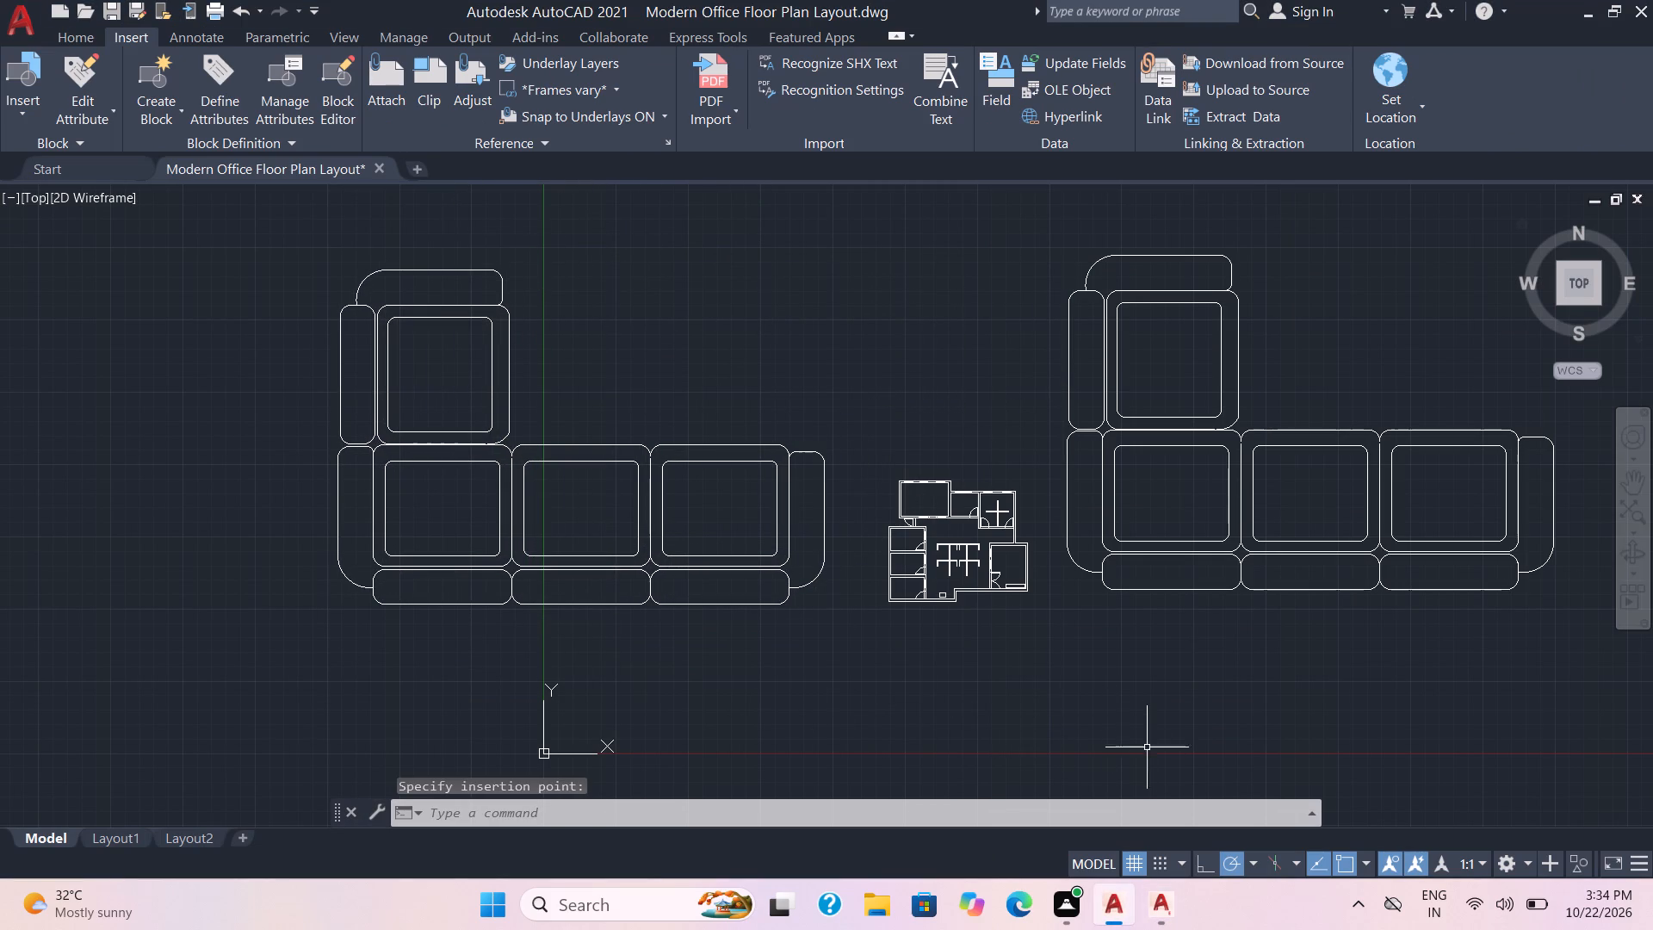
pyautogui.click(1112, 908)
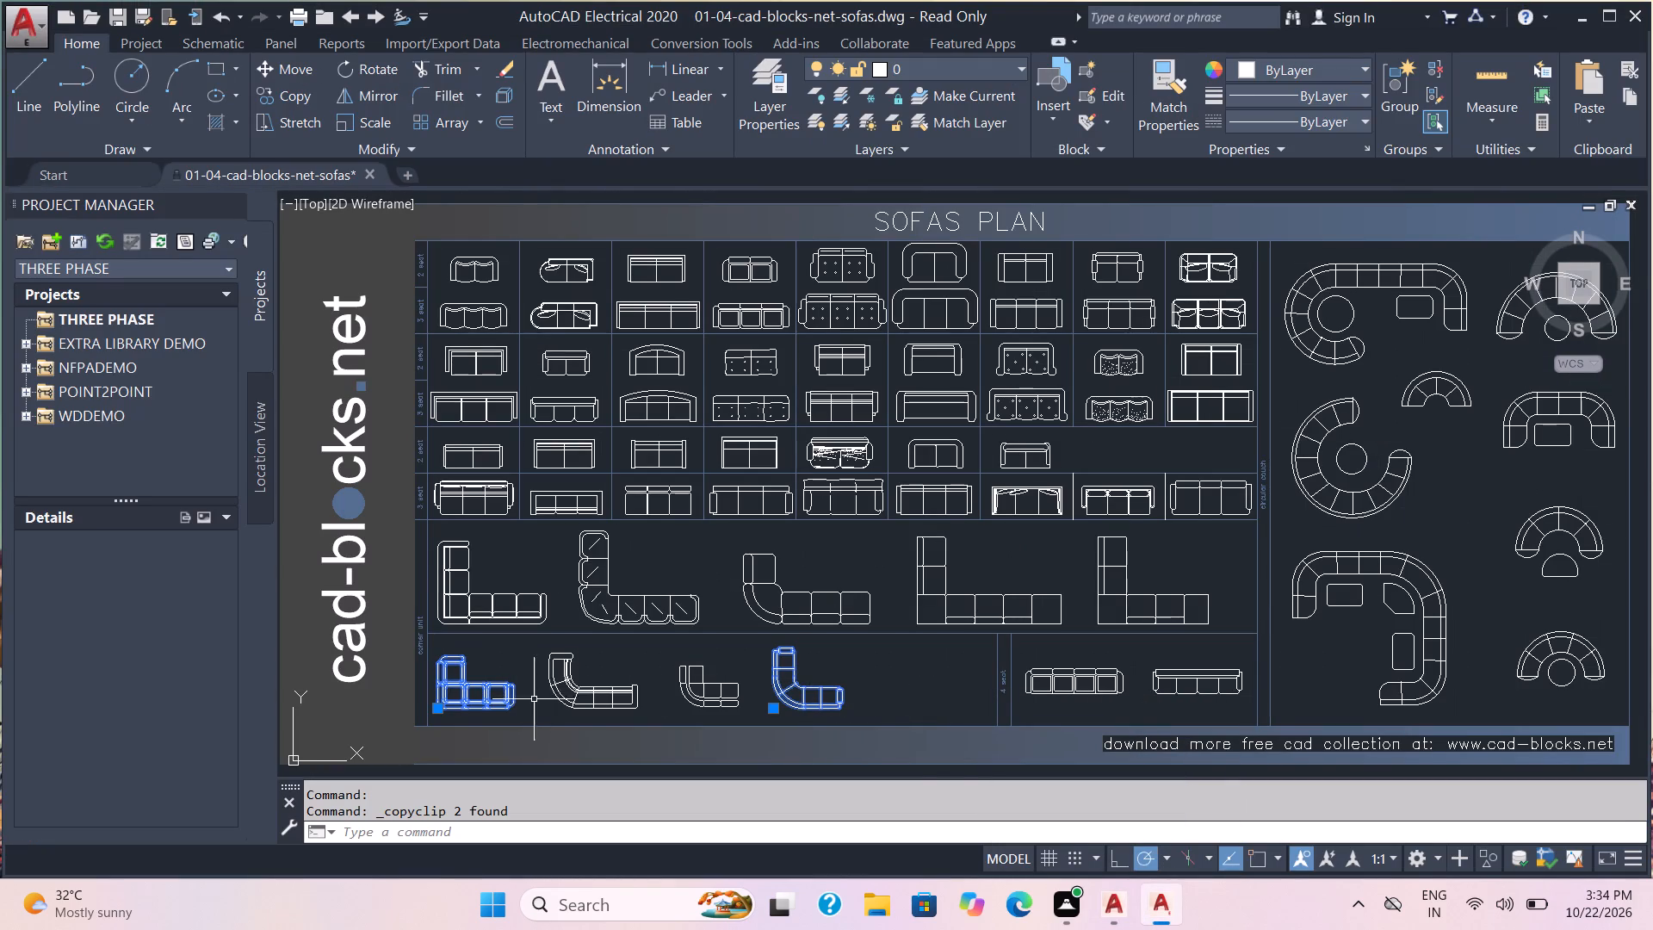
pyautogui.click(1116, 909)
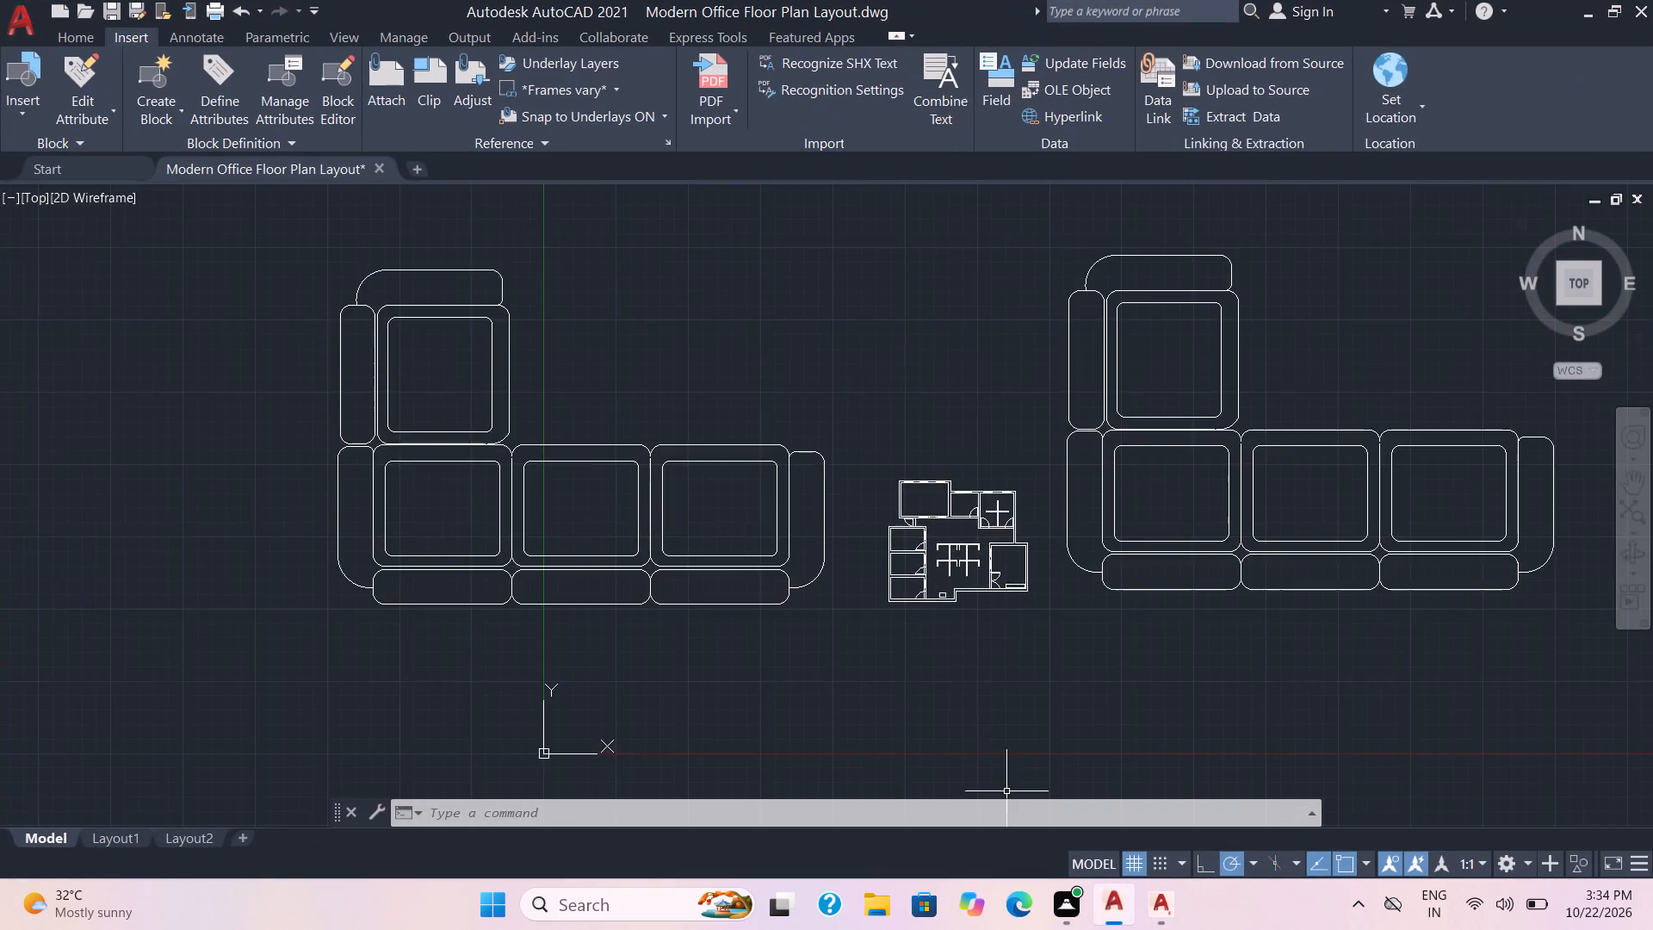
# Delete the duplicate L-shaped sofa west of the floor plan.
pyautogui.scroll(-3, 989, 762)
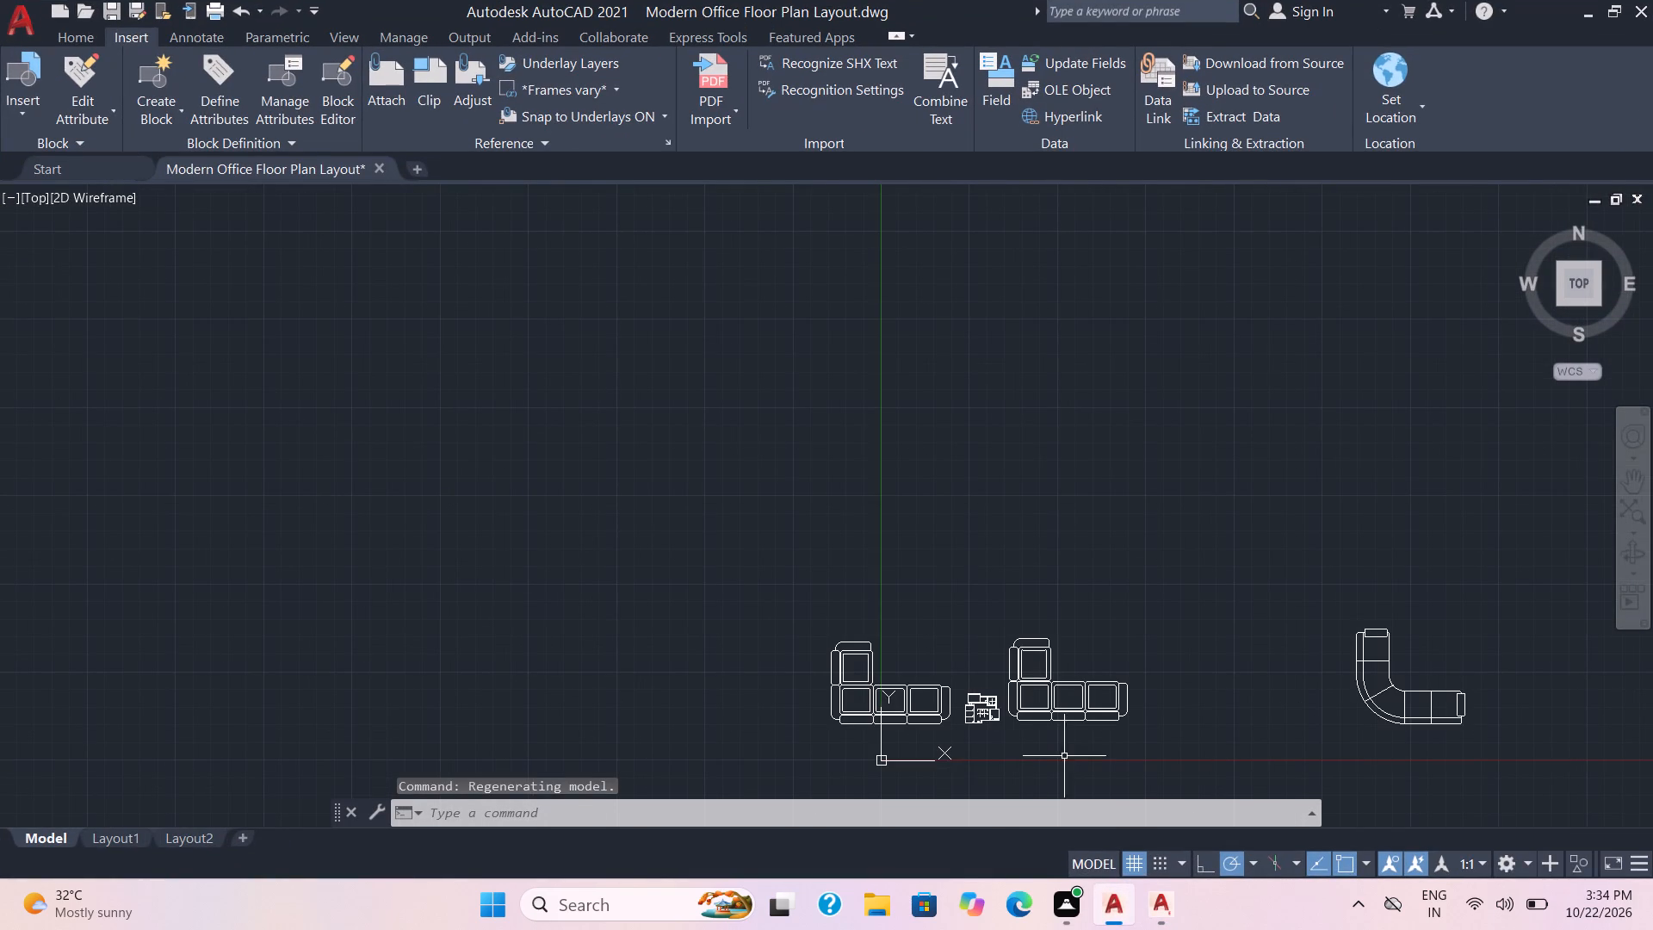
pyautogui.click(906, 735)
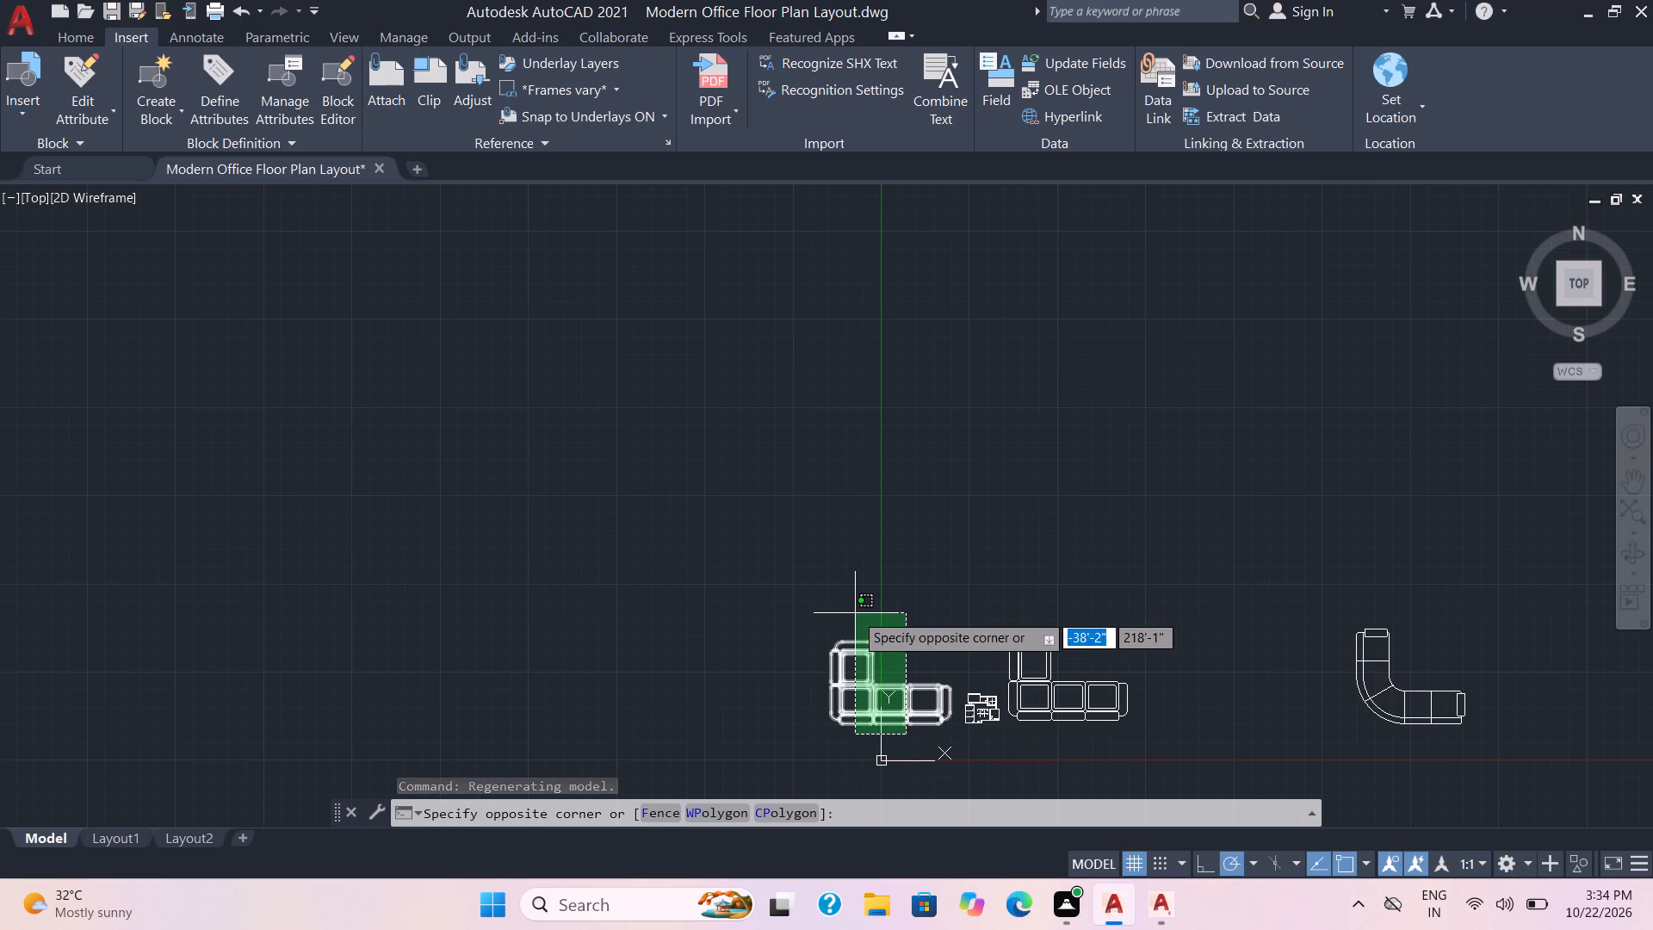
pyautogui.click(904, 642)
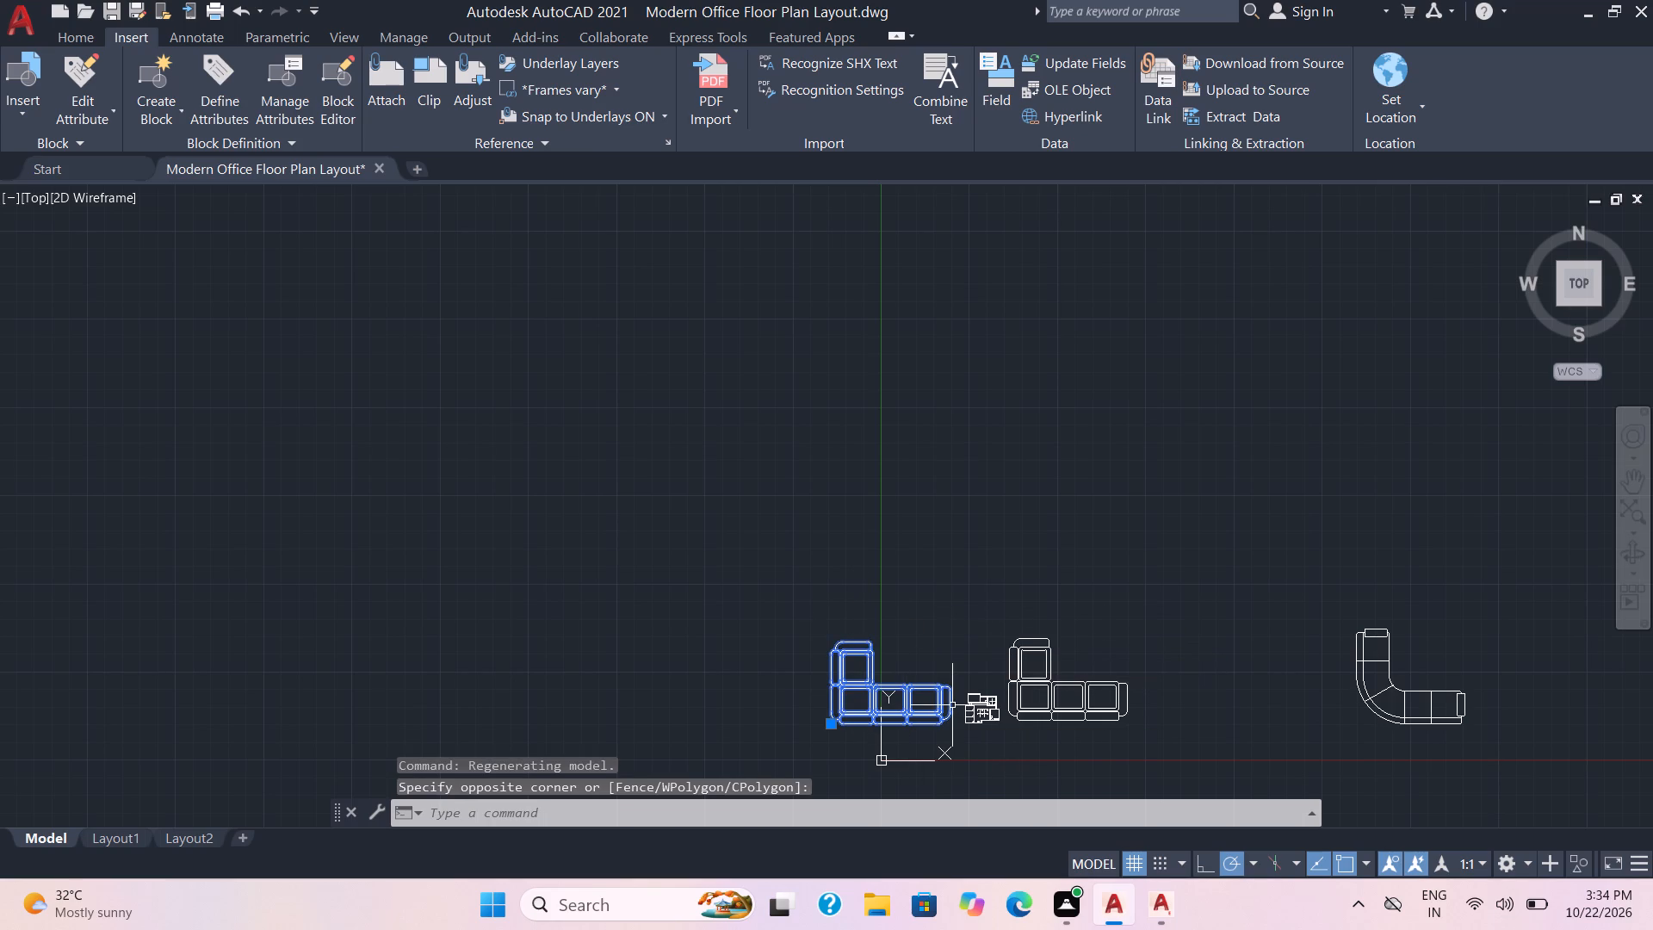
pyautogui.press('BackSpace')
pyautogui.press('Delete')
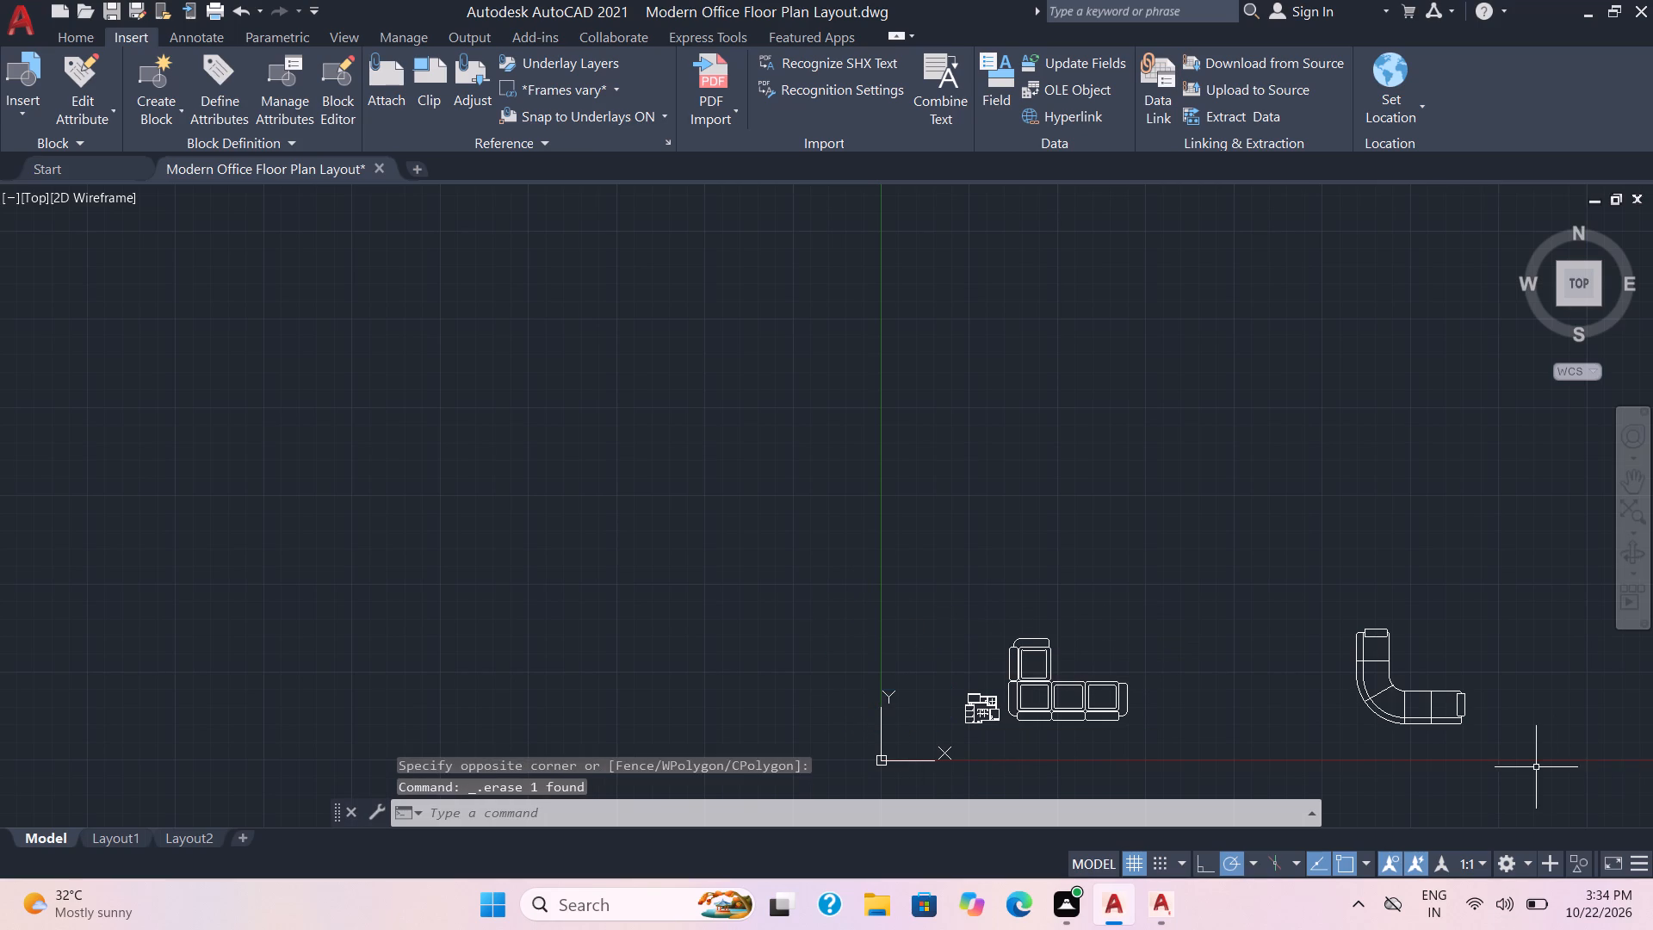
# Move the curved three-section corner sofa about 280' west, closer to the L-shaped sofa beside the floor plan.
pyautogui.click(1527, 764)
pyautogui.click(1359, 644)
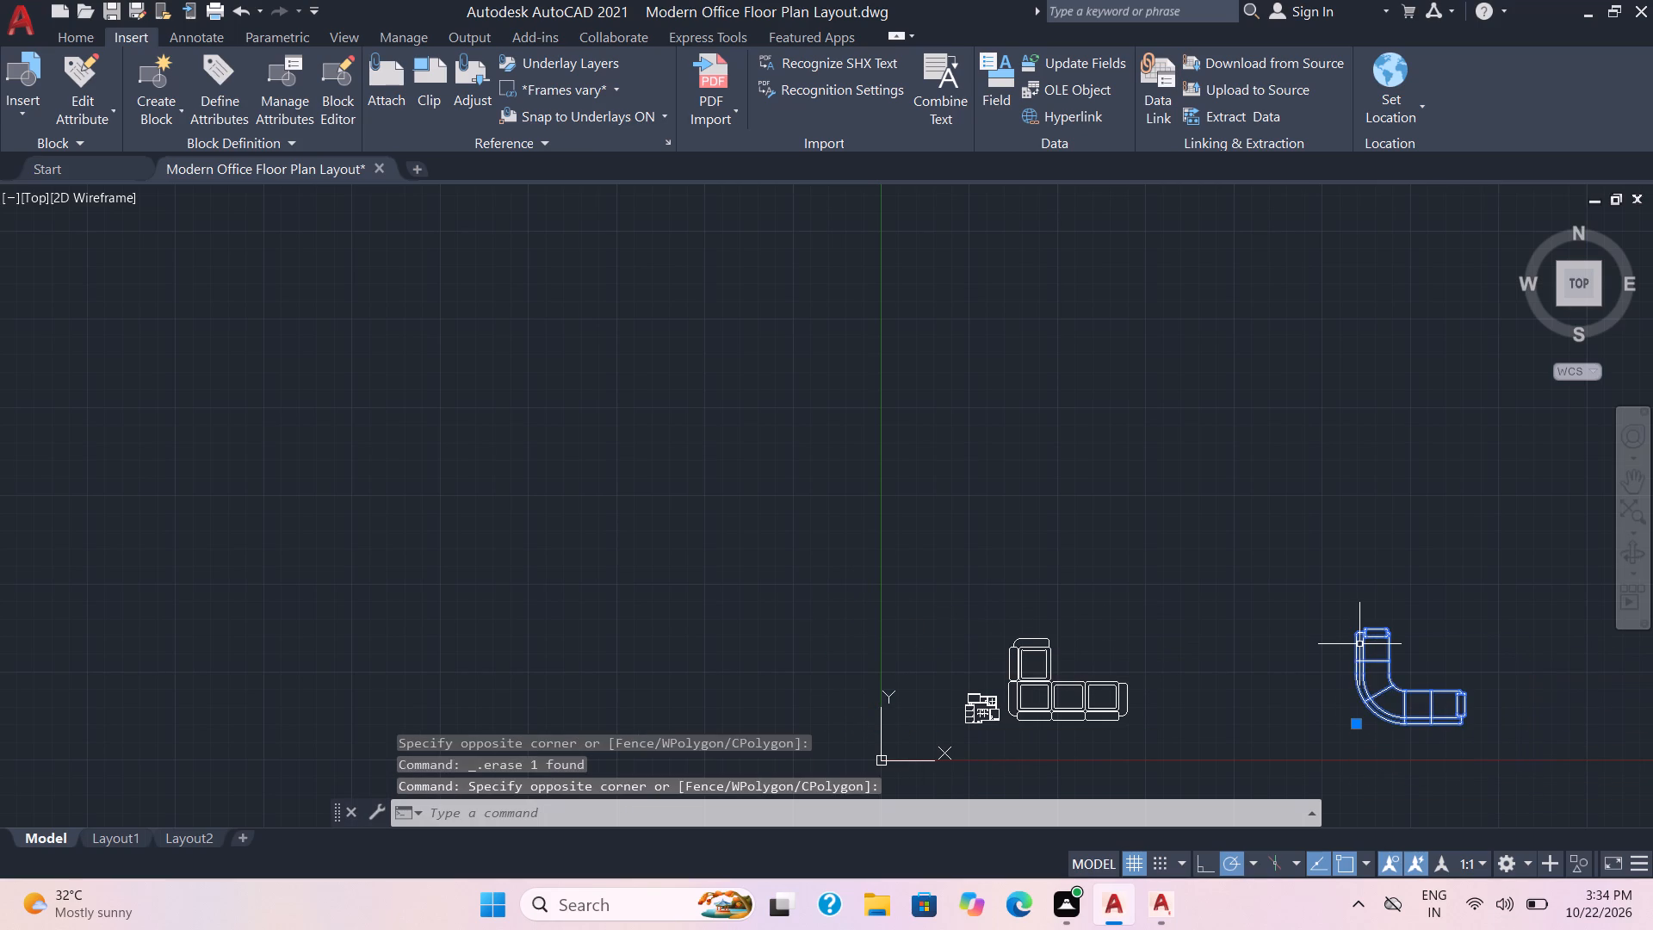
pyautogui.press('k')
pyautogui.press('BackSpace')
pyautogui.press('m')
pyautogui.press('Return')
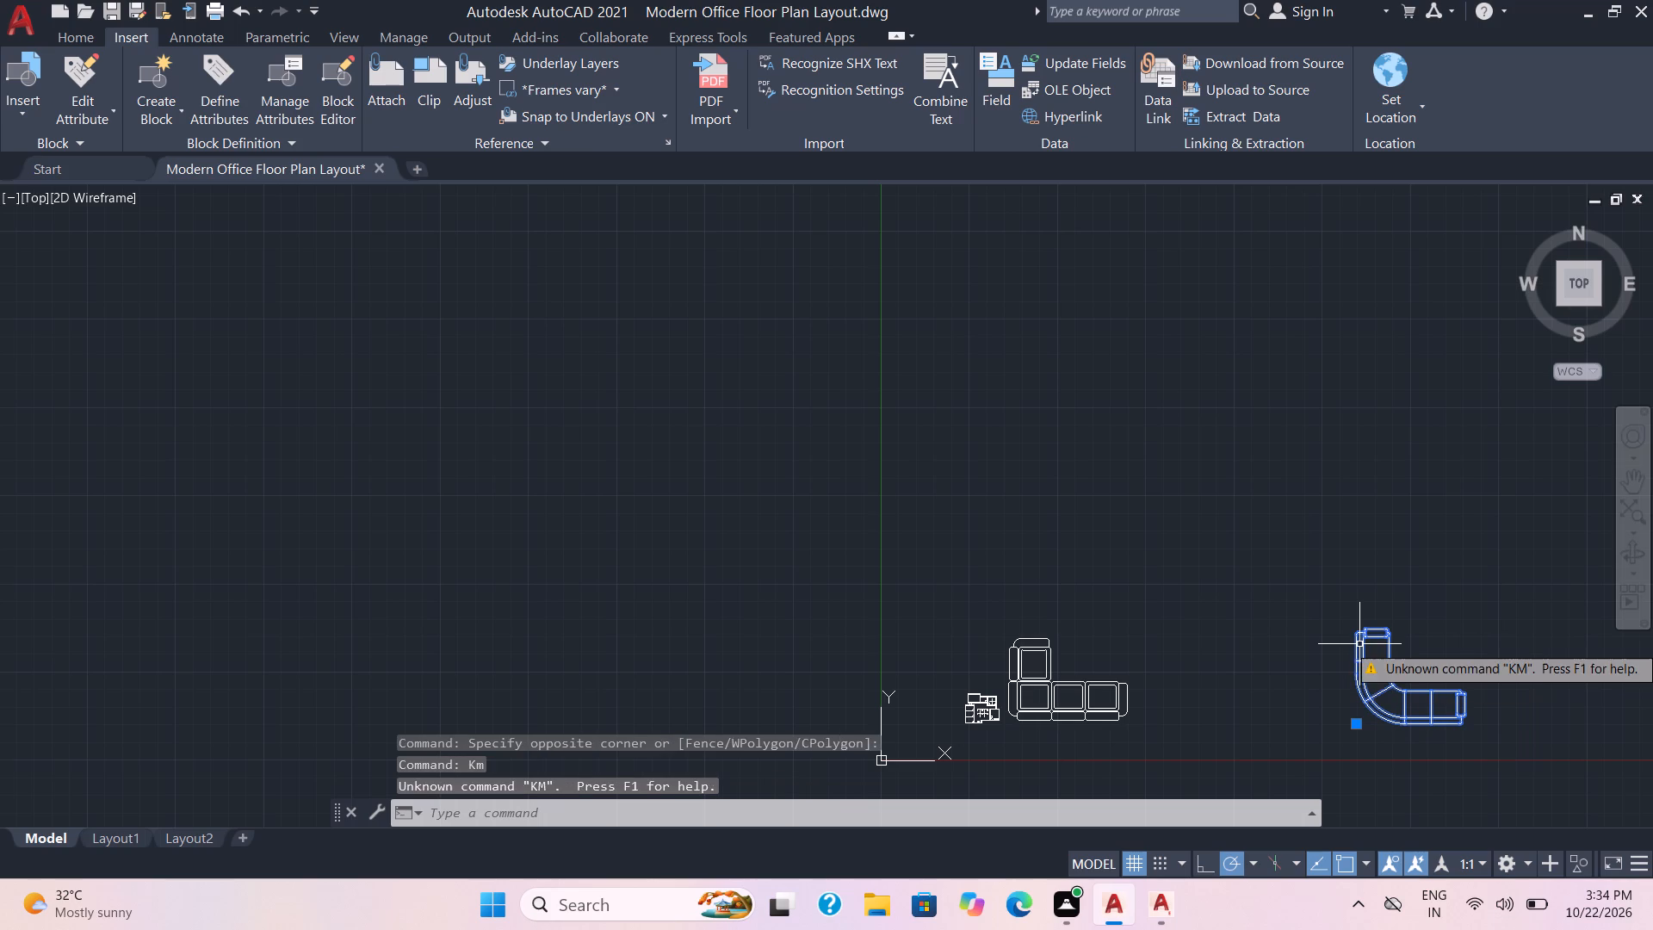
pyautogui.click(1359, 648)
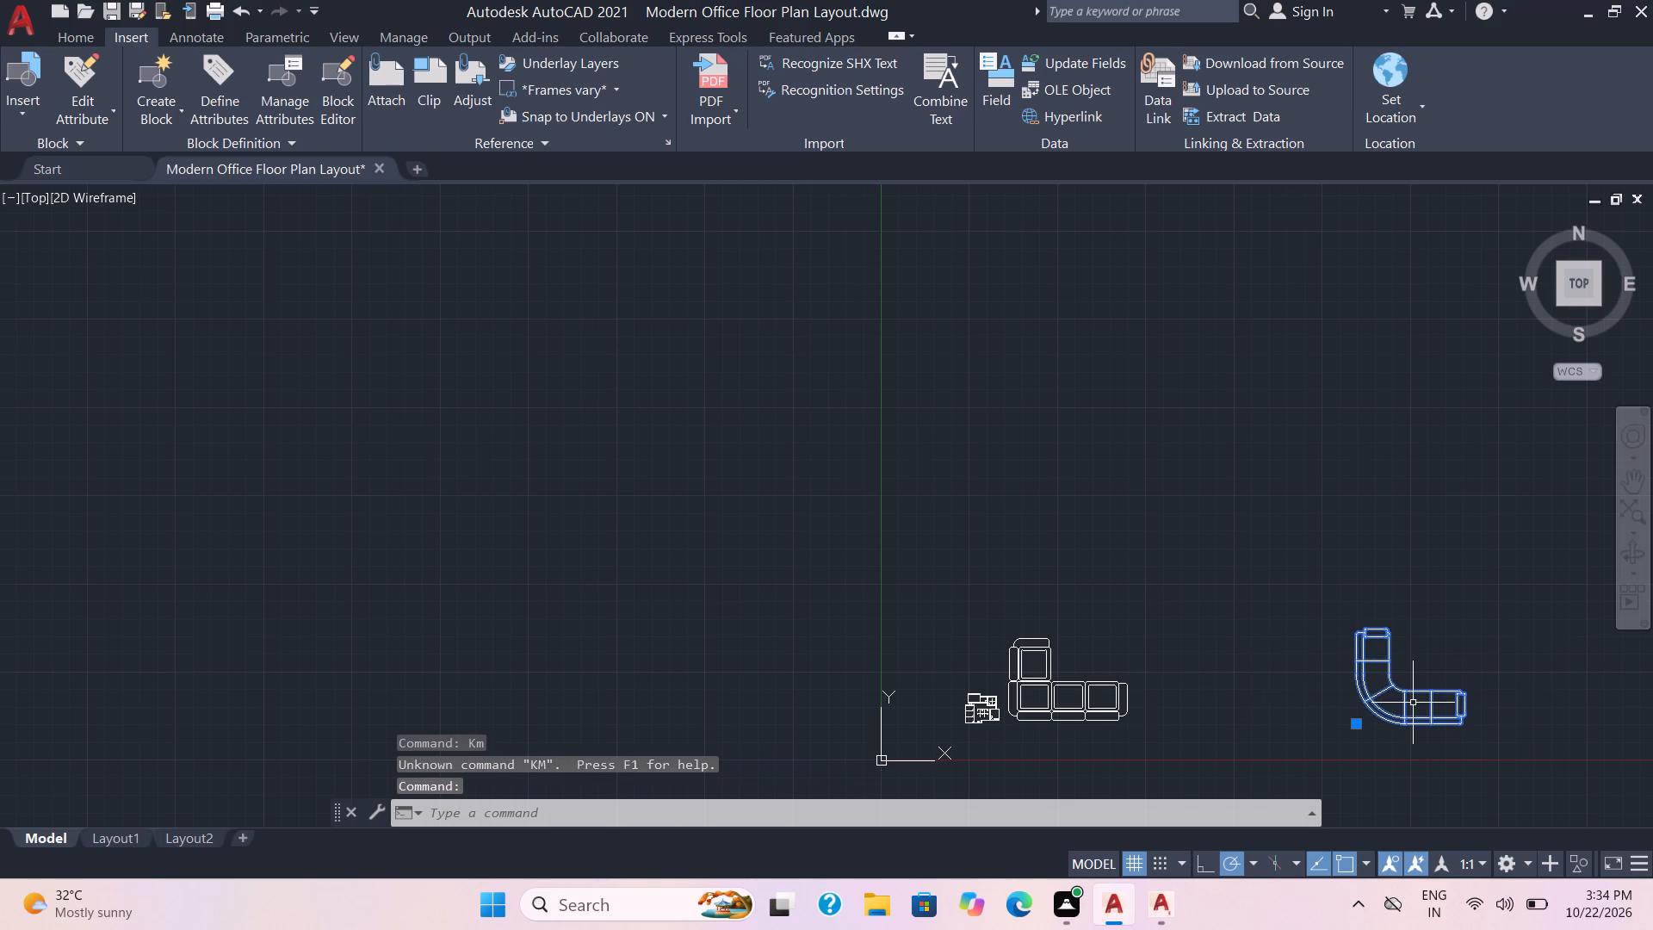
pyautogui.press('m')
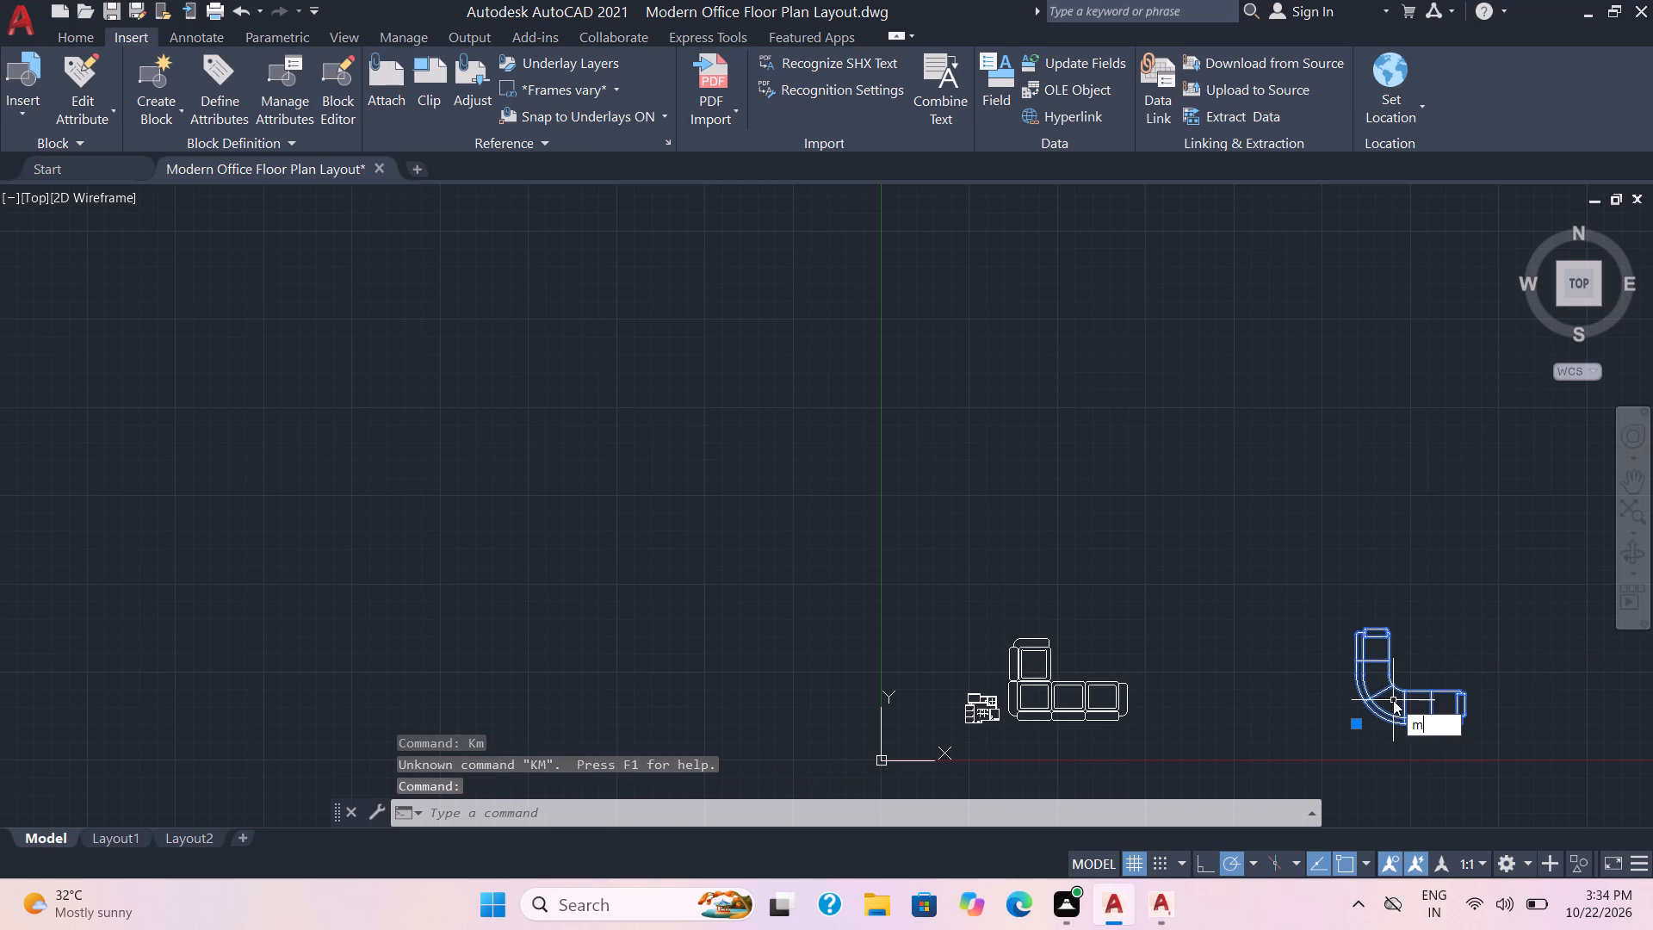
pyautogui.press('Return')
pyautogui.click(1393, 700)
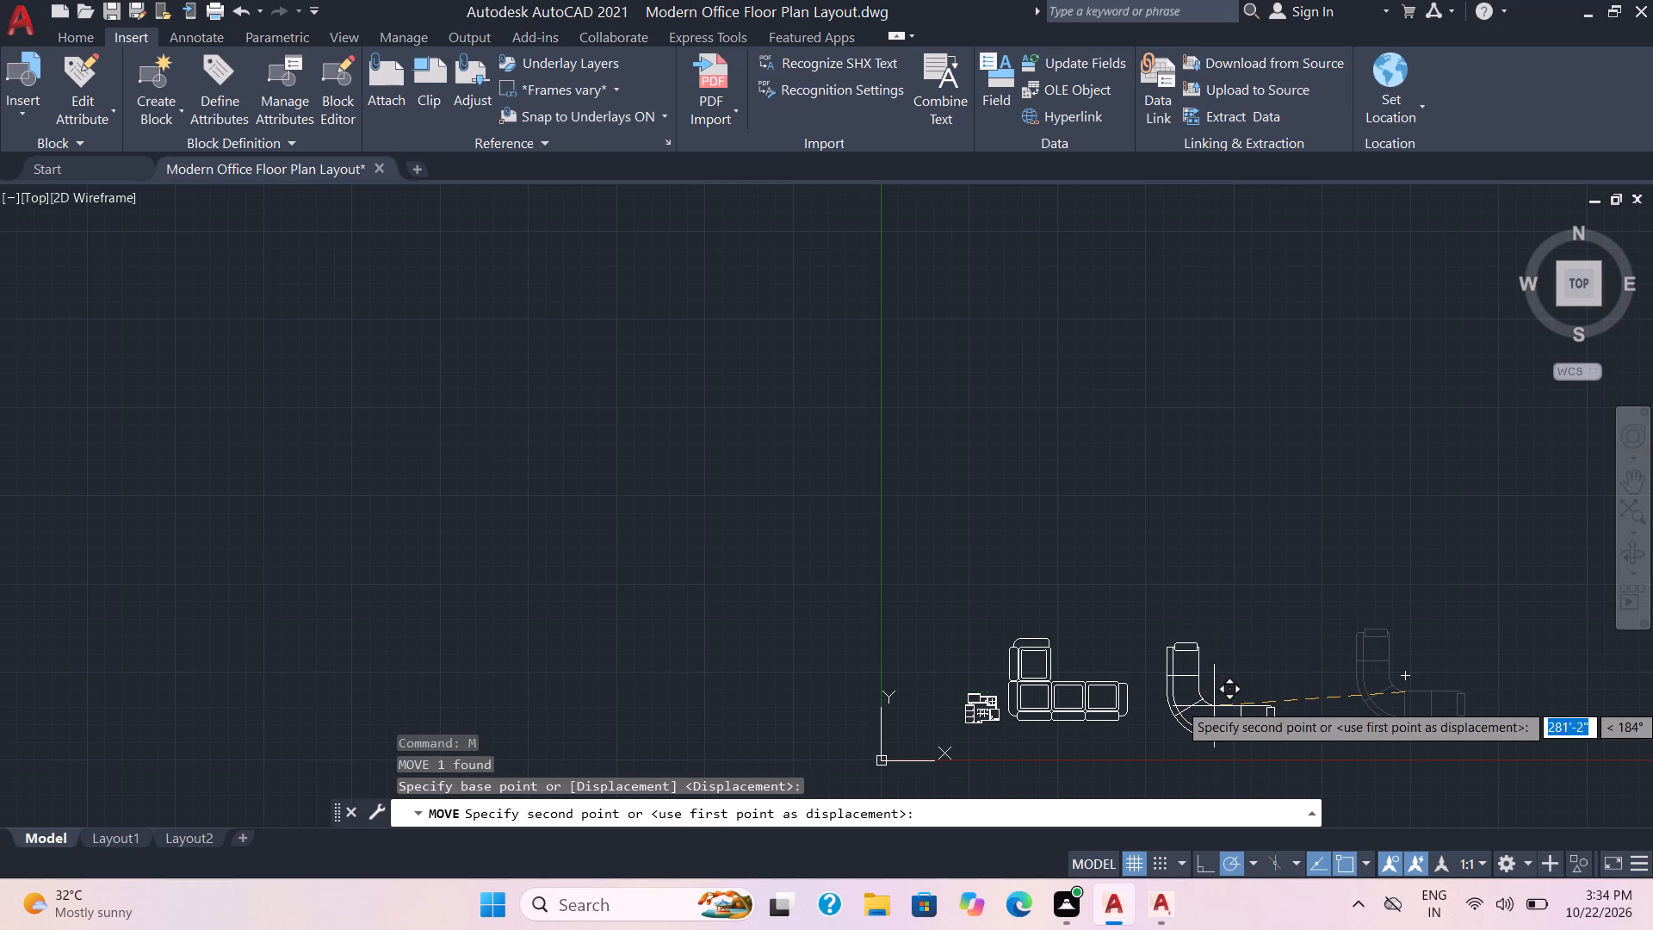
pyautogui.click(1216, 687)
pyautogui.scroll(-1, 1186, 712)
pyautogui.scroll(2, 1186, 712)
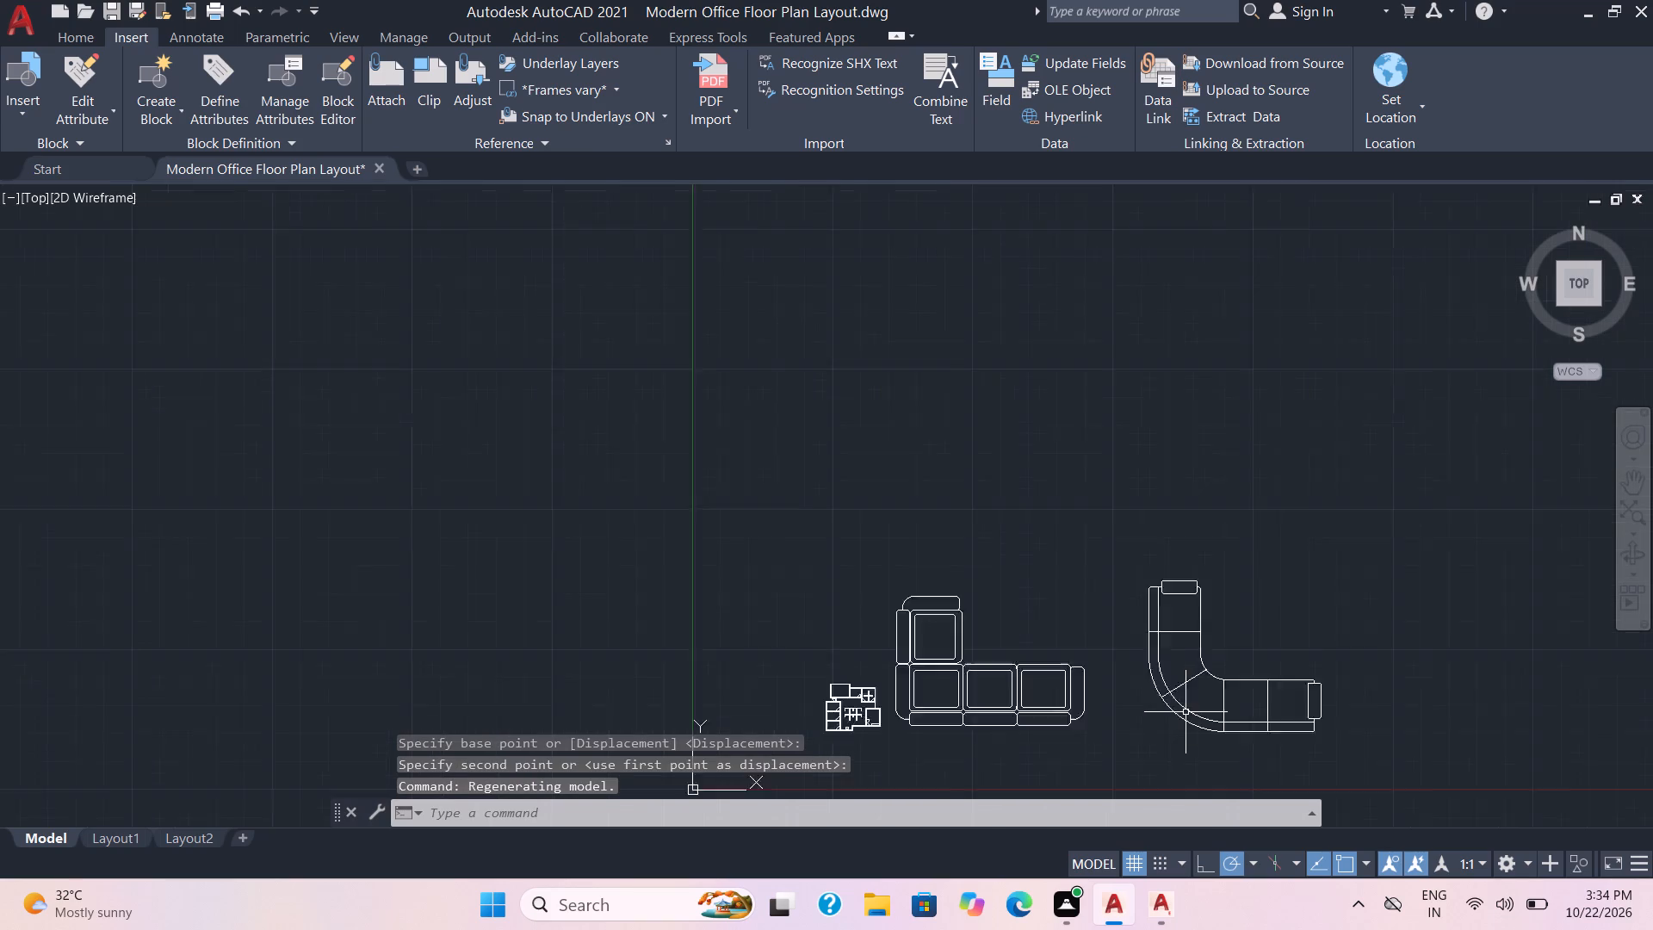
pyautogui.scroll(1, 1186, 712)
pyautogui.moveTo(1114, 729); pyautogui.dragTo(1091, 623, button='middle')
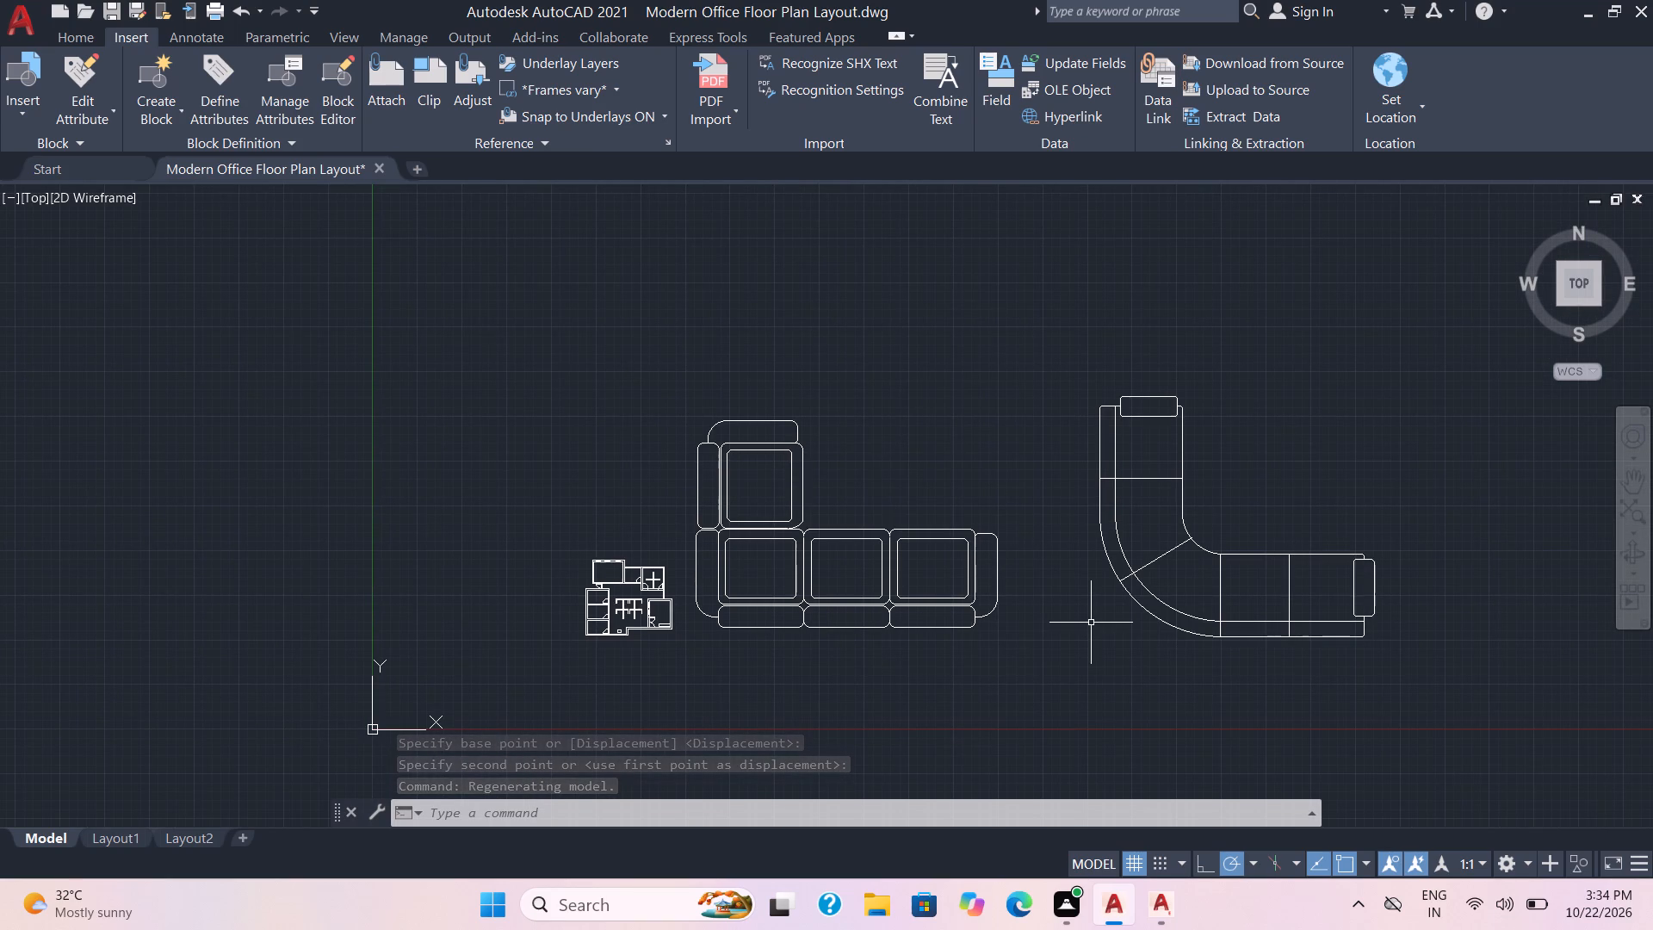
# Copy the rounded three-seat sofa together with the two selected corner sofas, and paste them with the insertion point northwest of the floor plan.
pyautogui.click(1118, 907)
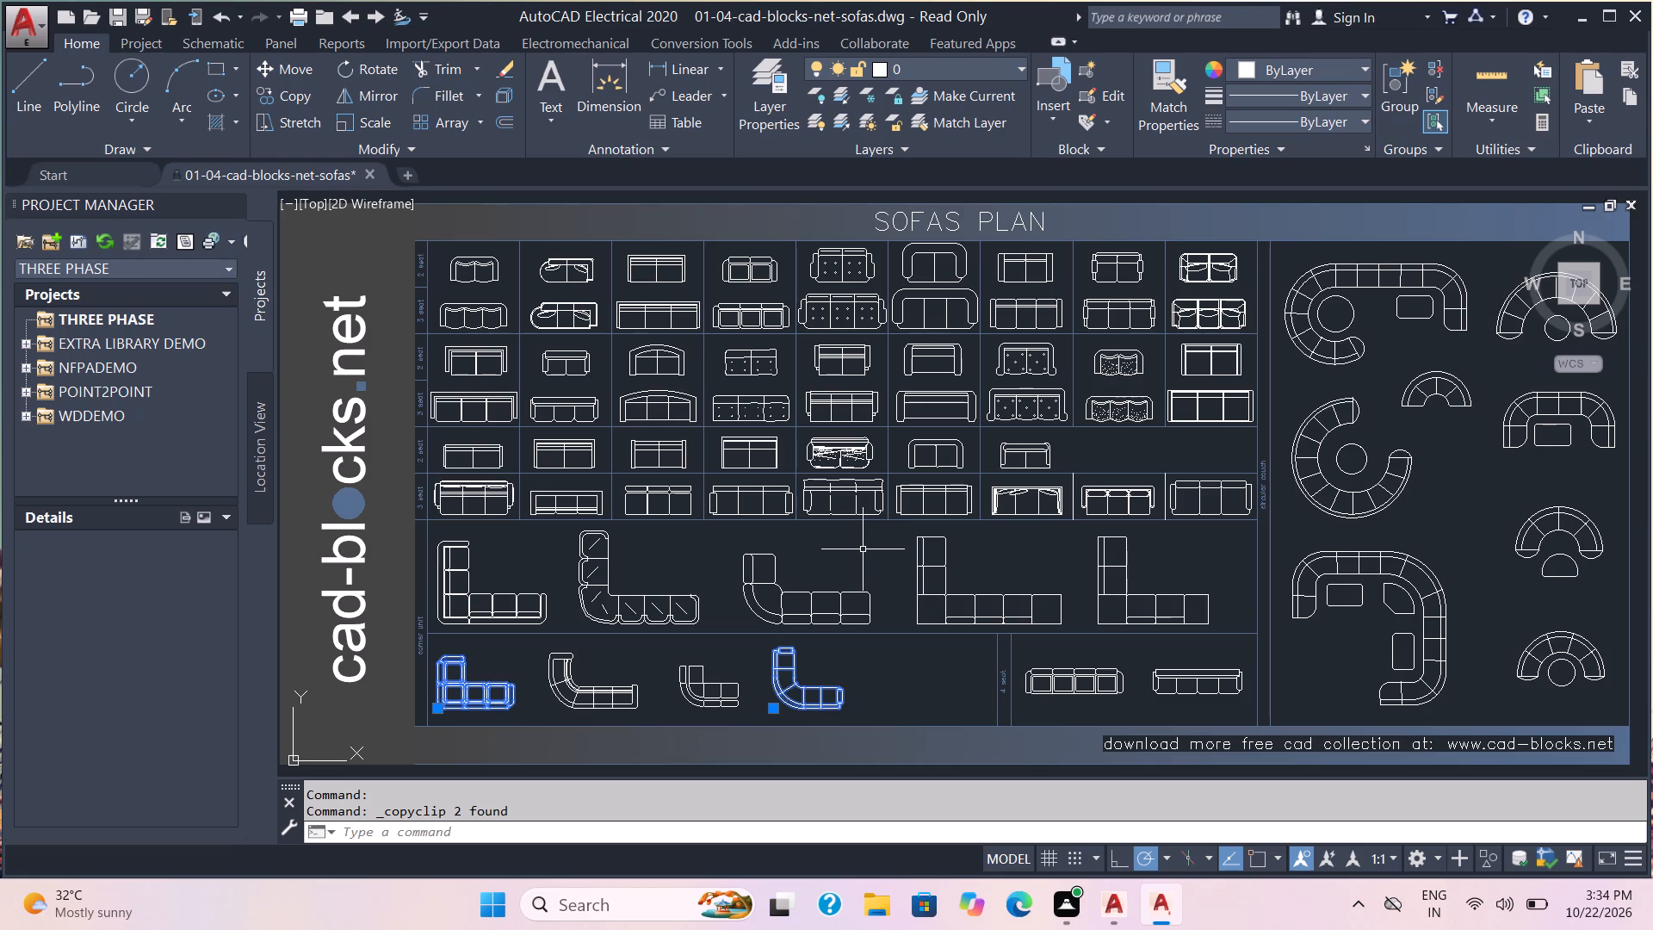
pyautogui.click(576, 405)
pyautogui.hotkey('ctrl', 'c')
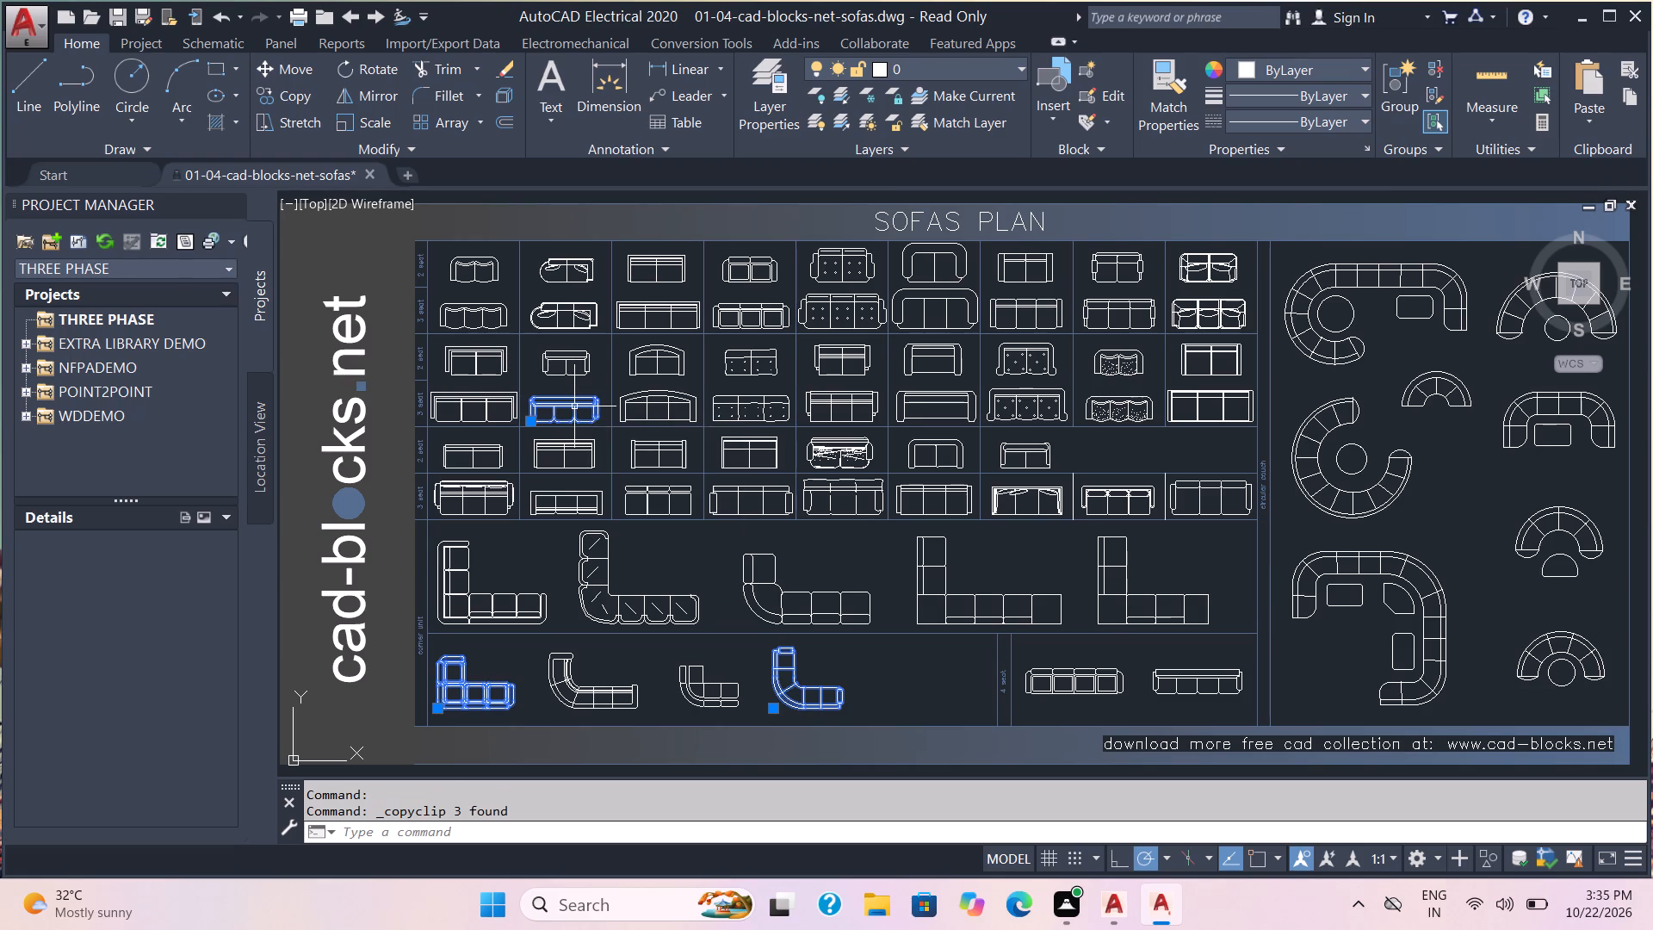
pyautogui.click(1109, 893)
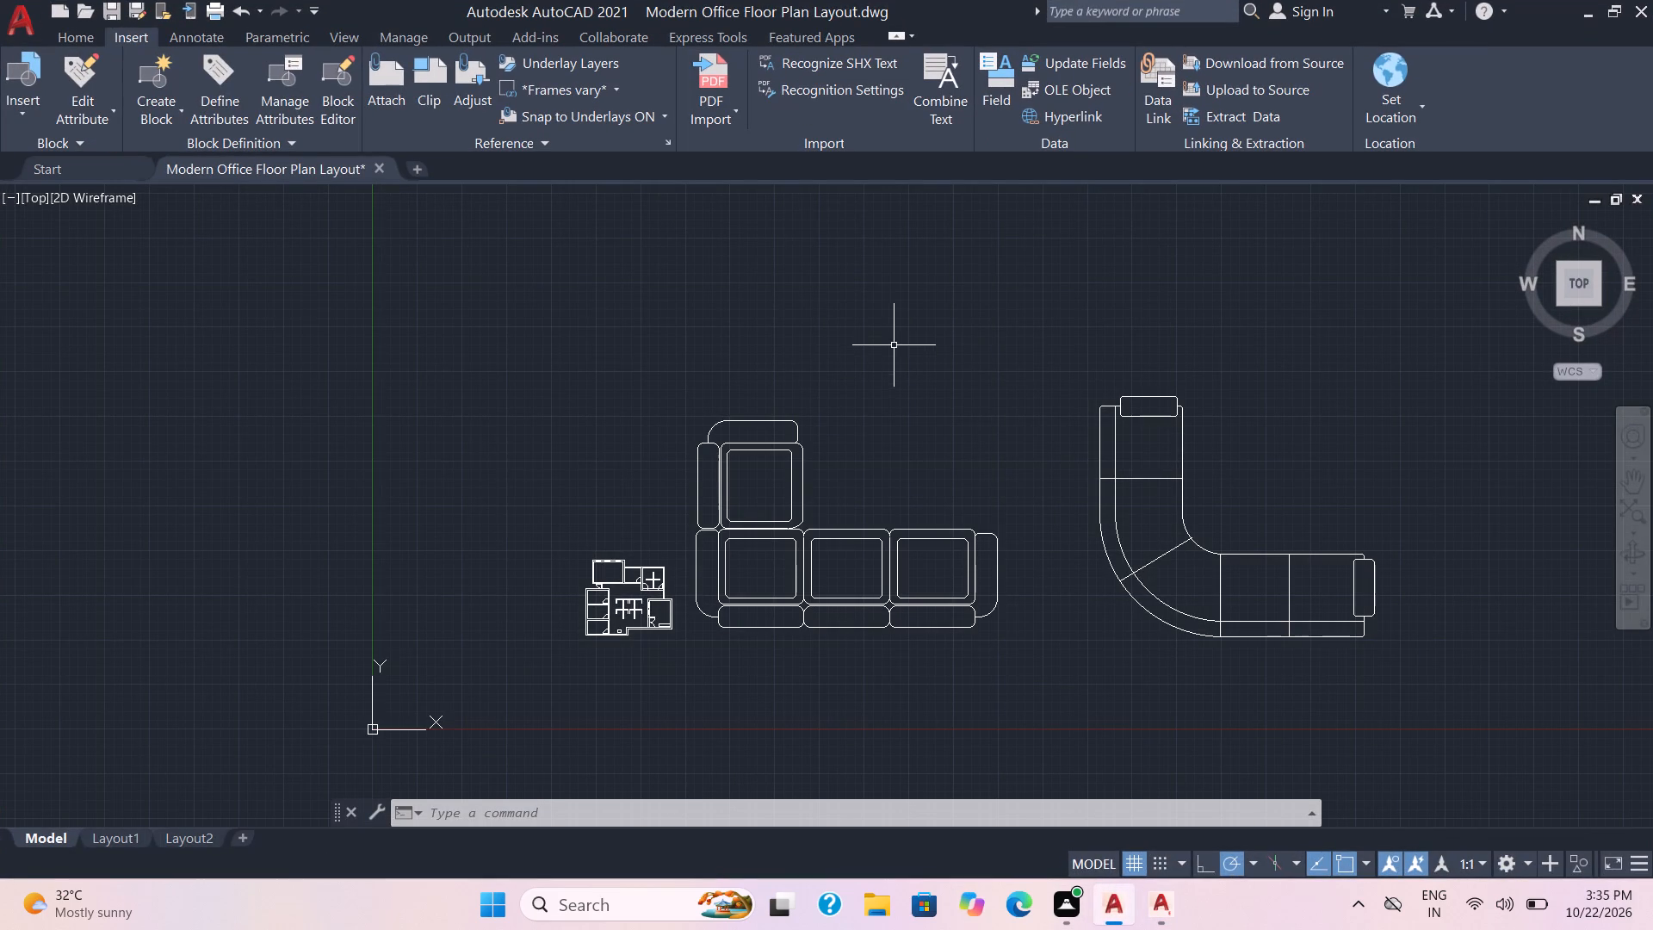
pyautogui.click(878, 360)
pyautogui.hotkey('ctrl', 'v')
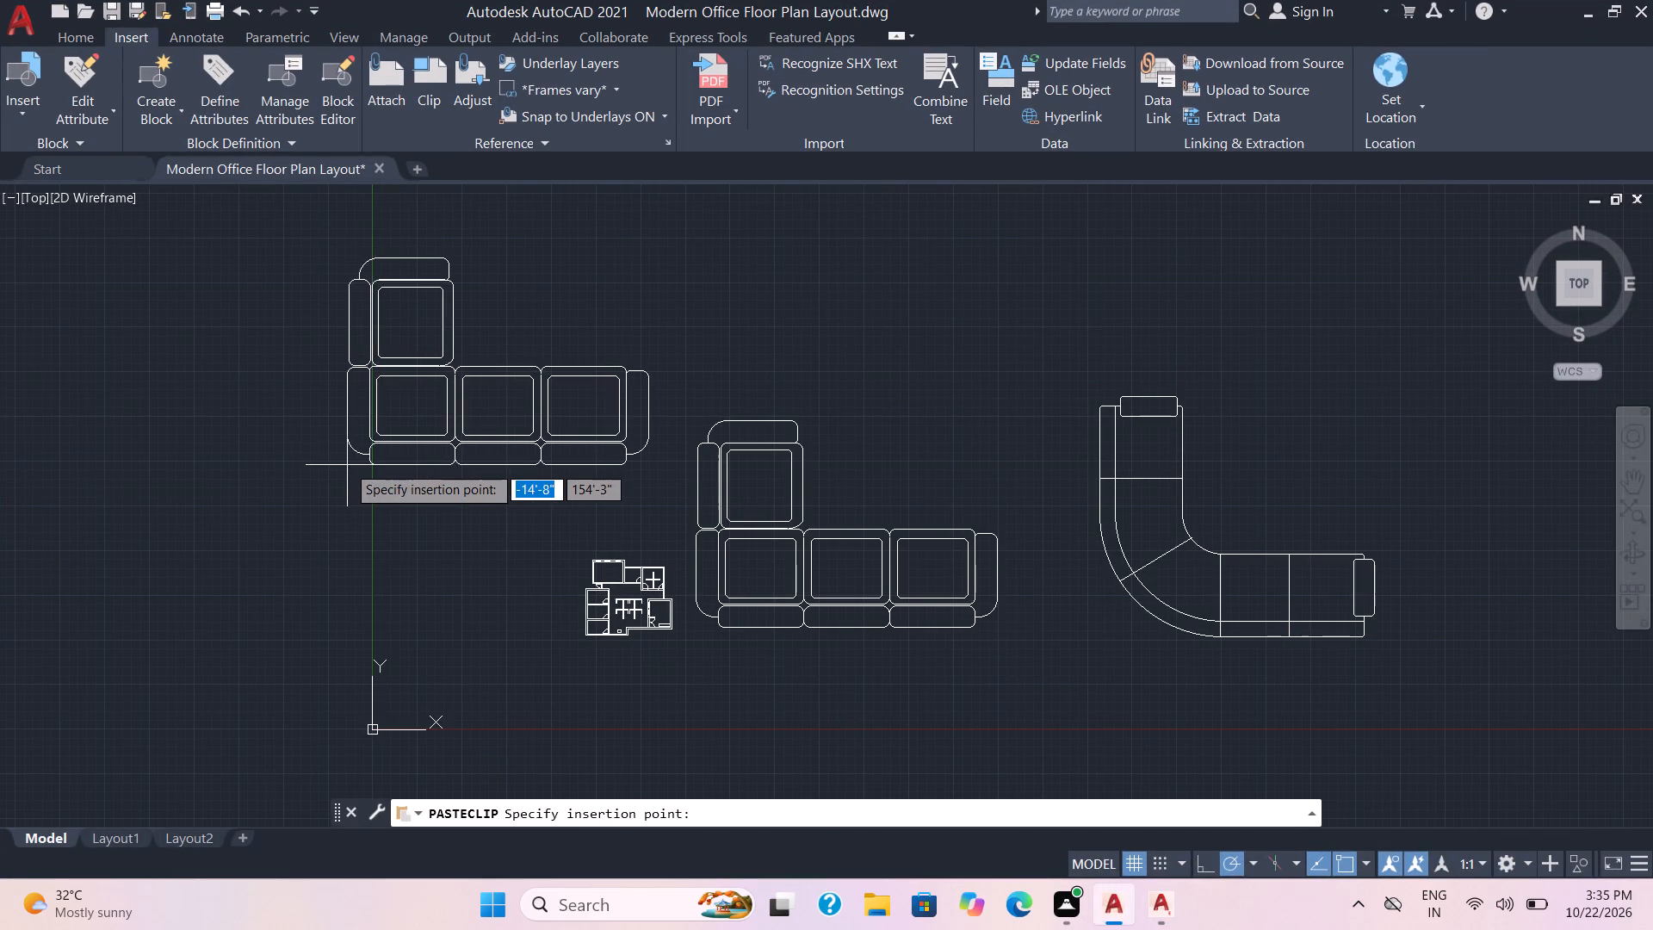
pyautogui.click(376, 462)
# Delete the newly pasted duplicates of the L-shaped sofa and the curved corner sofa.
pyautogui.scroll(-2, 709, 518)
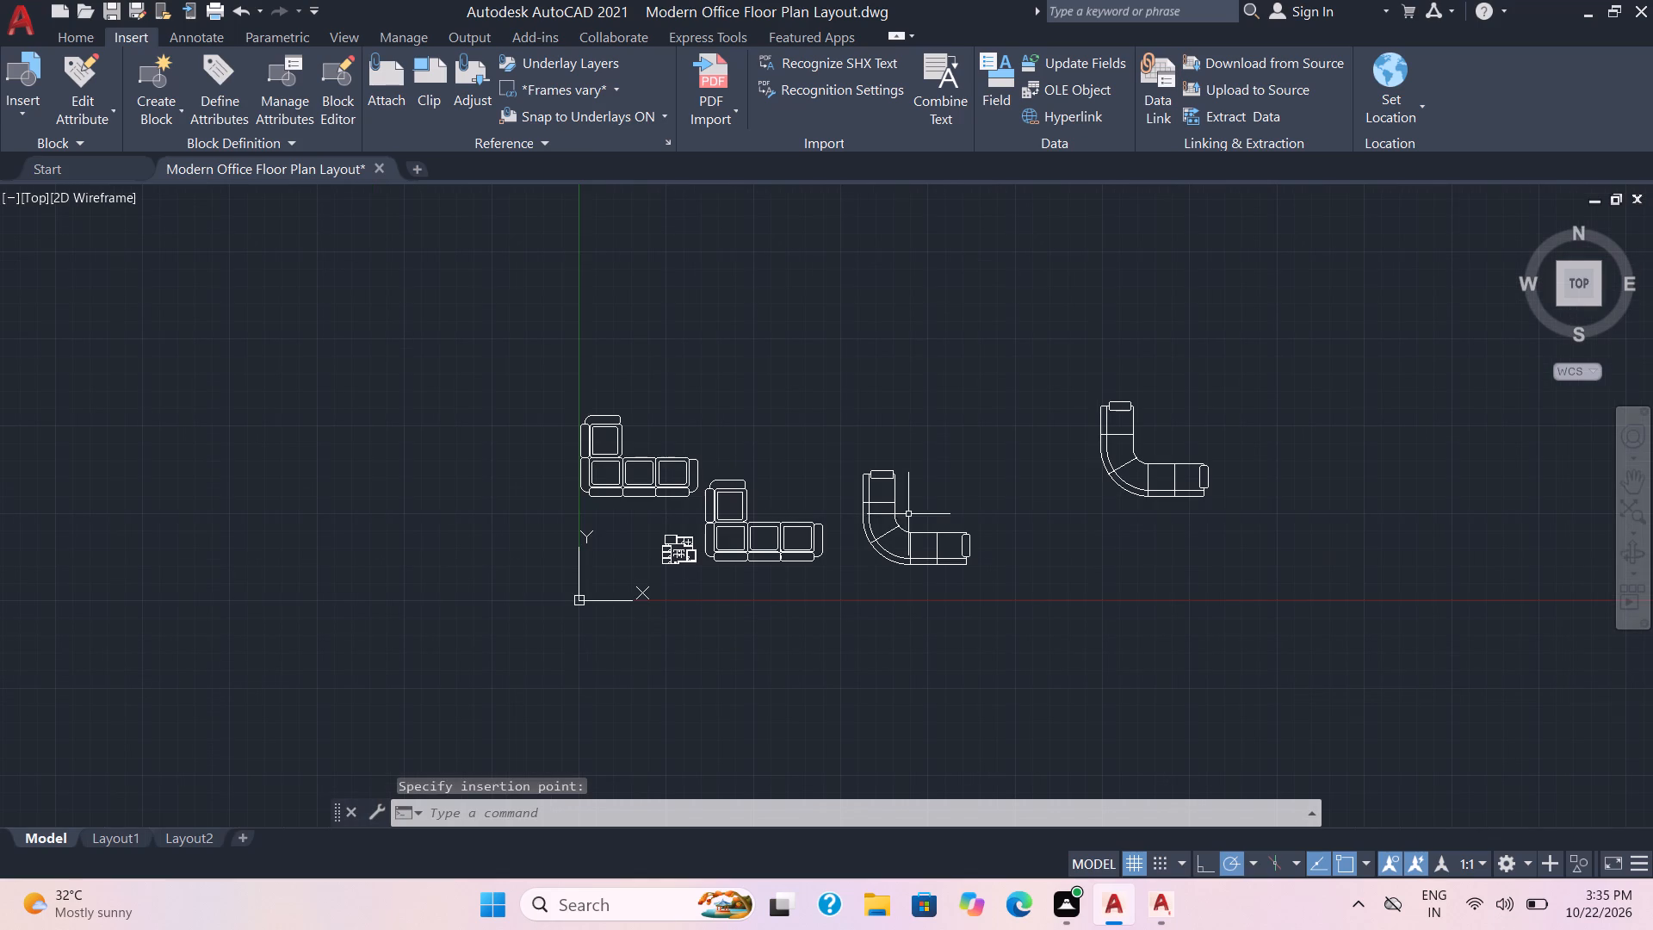
pyautogui.click(1314, 520)
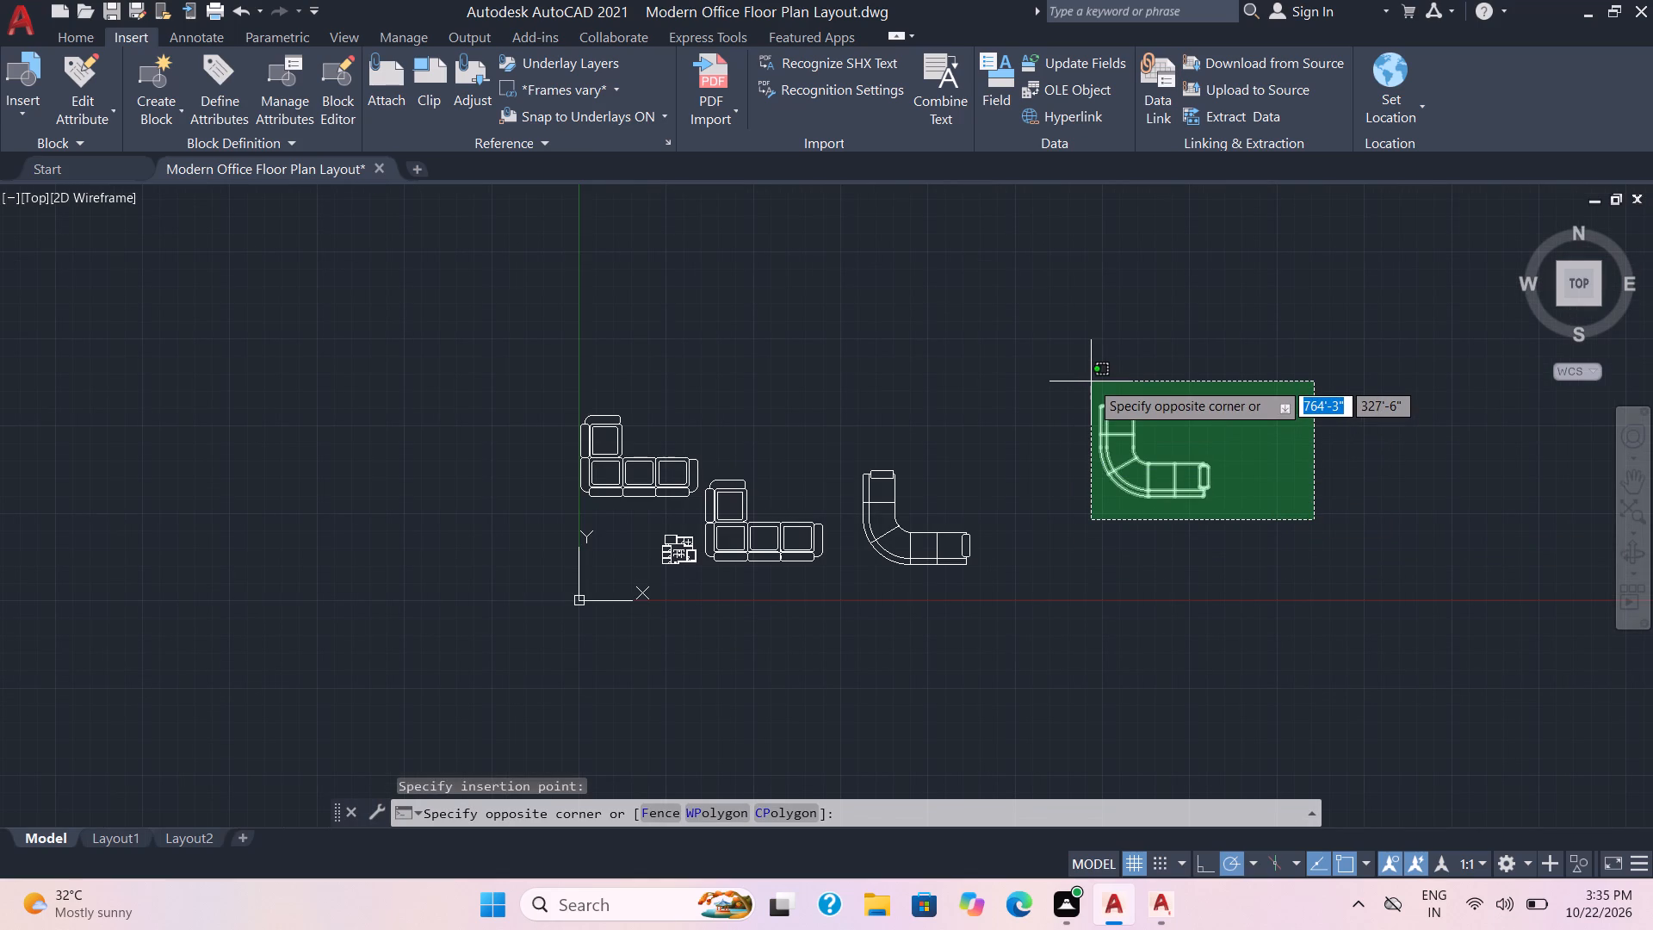
pyautogui.click(1091, 381)
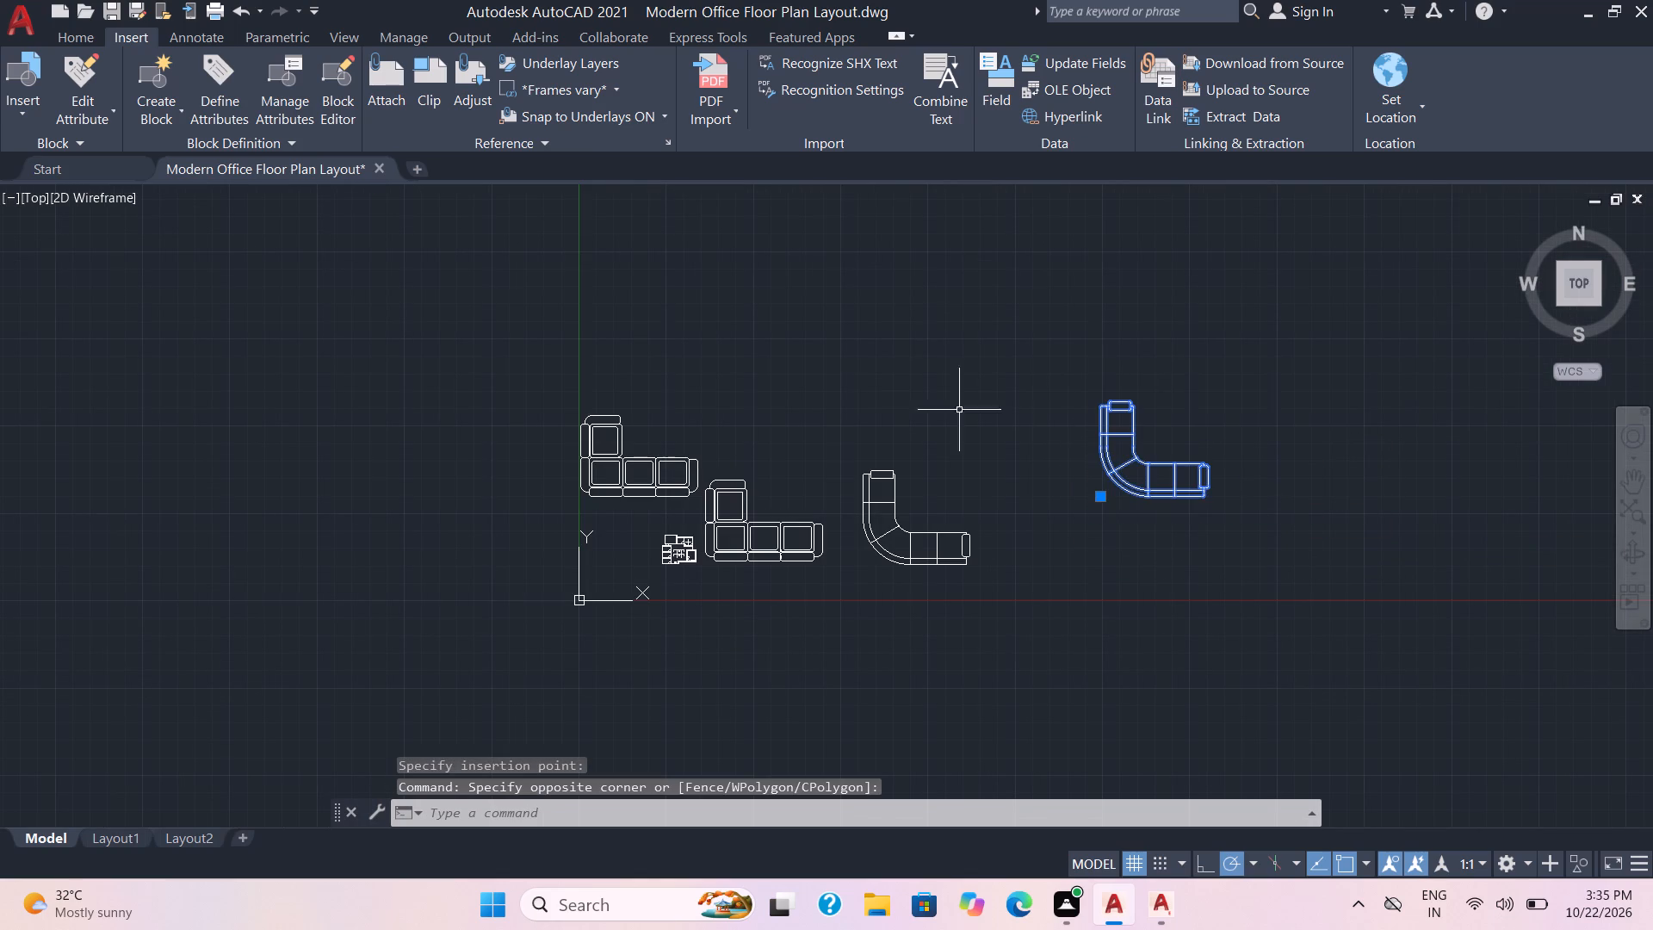
pyautogui.moveTo(644, 527); pyautogui.dragTo(641, 503)
pyautogui.click(622, 430)
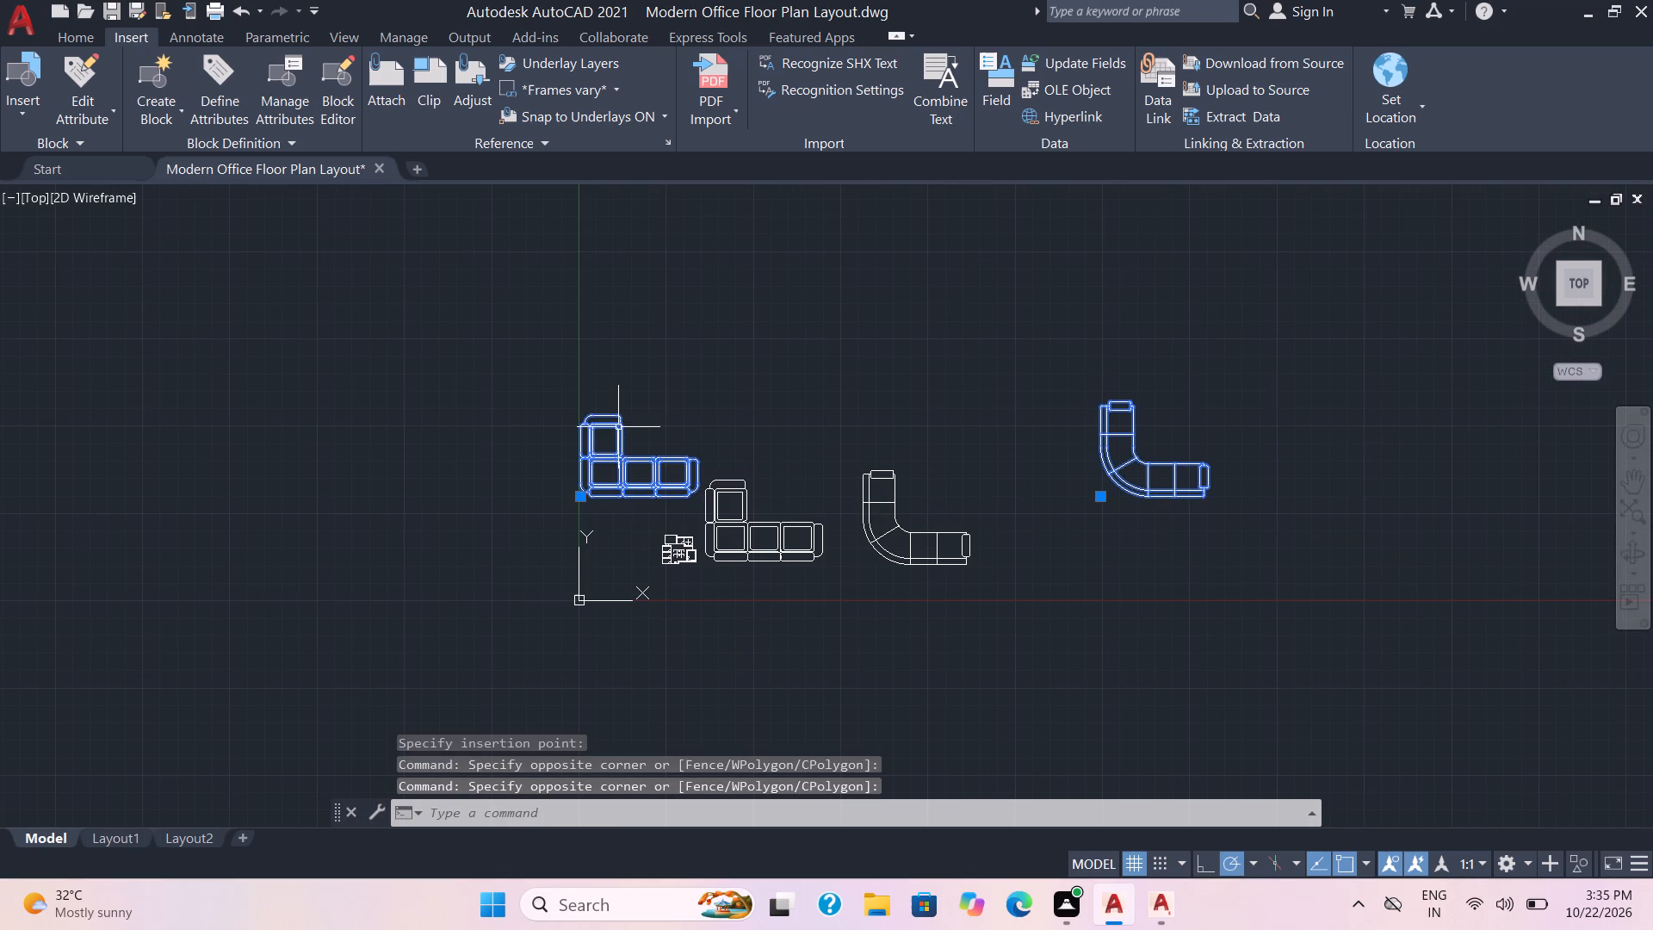
pyautogui.press('Delete')
# Move the pasted three-seat sofa down to just north of the L-shaped sofa.
pyautogui.scroll(-3, 618, 427)
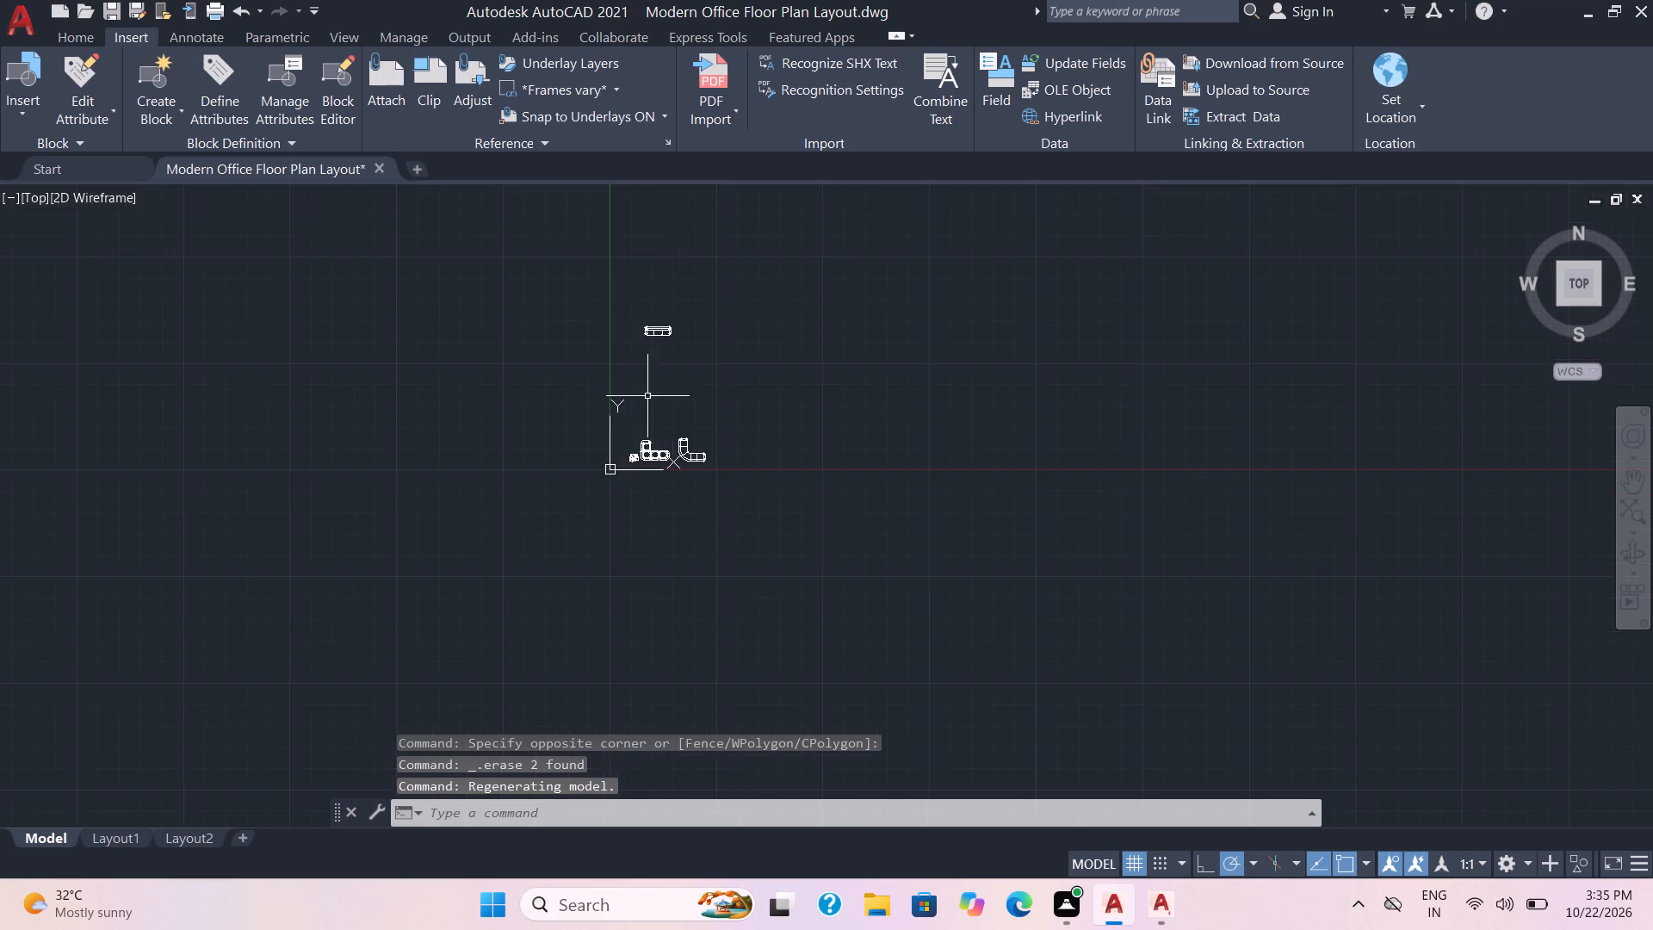
pyautogui.click(678, 366)
pyautogui.click(627, 290)
pyautogui.press('m')
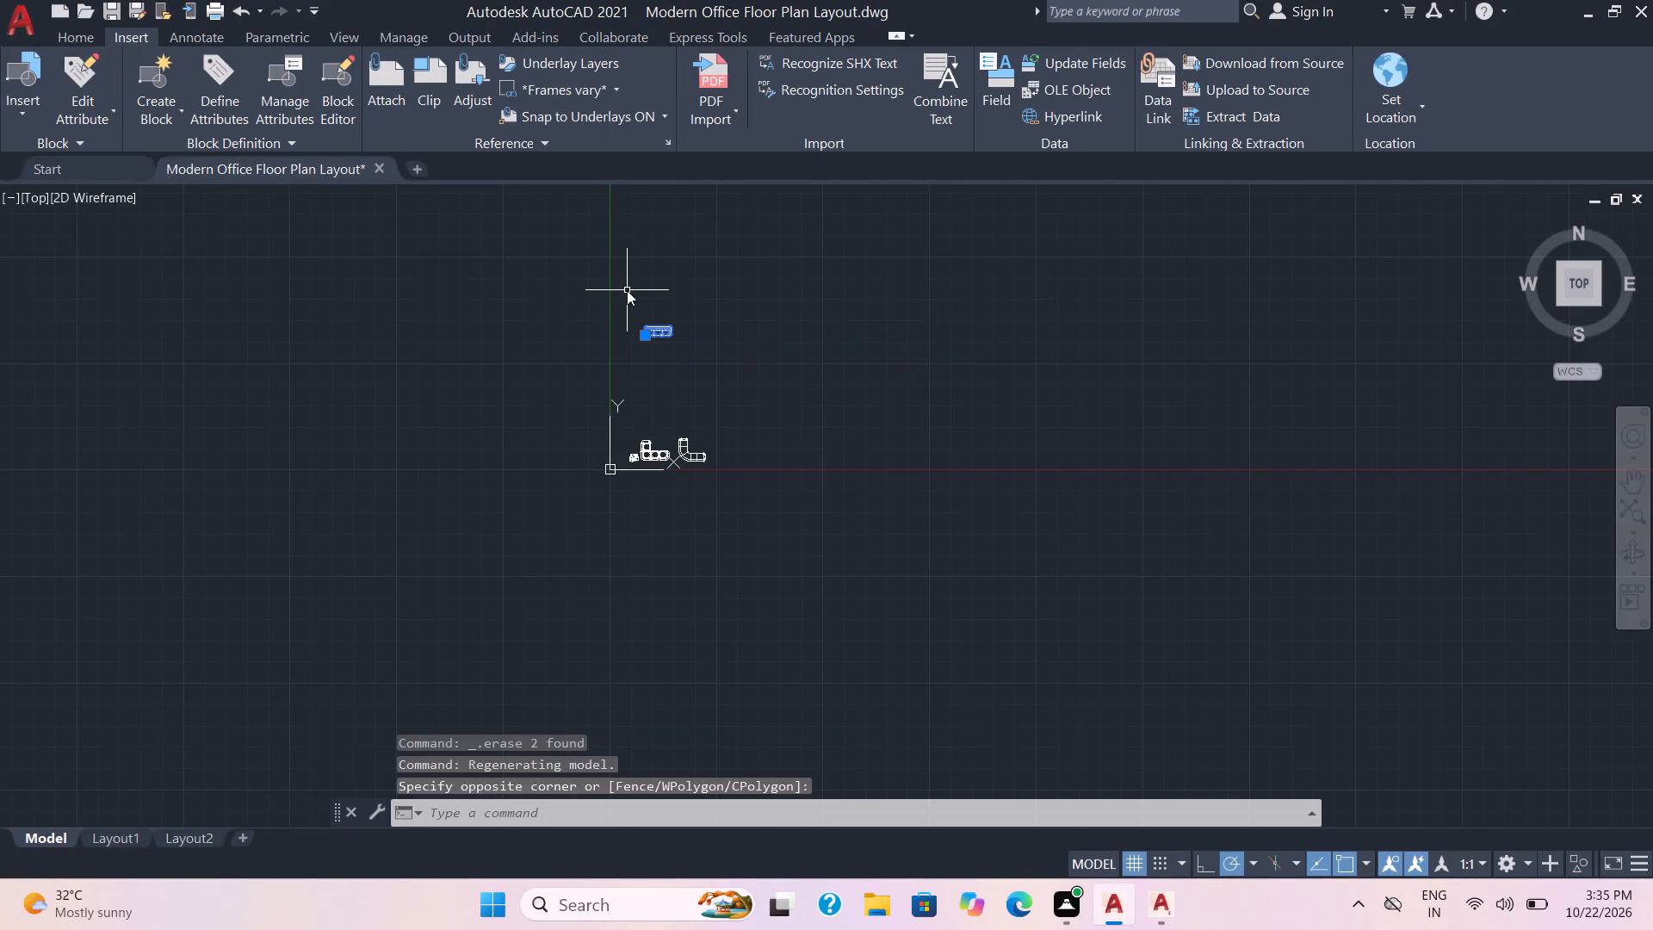
pyautogui.press('Return')
pyautogui.scroll(3, 627, 290)
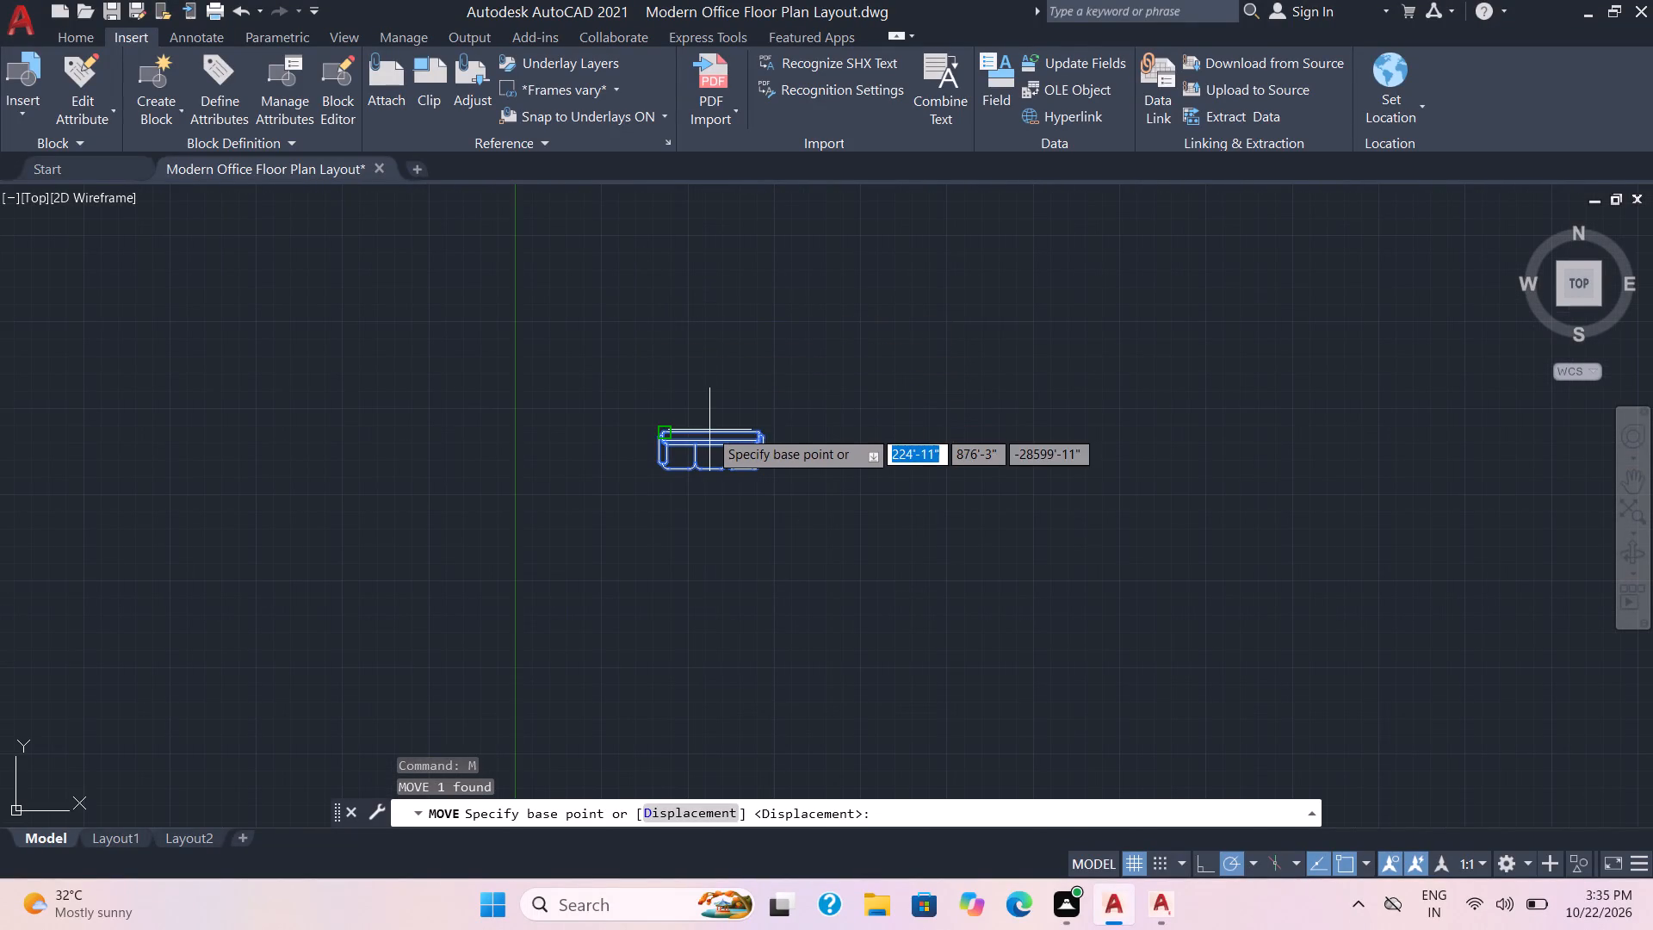
pyautogui.click(709, 431)
pyautogui.moveTo(700, 577); pyautogui.dragTo(748, 253, button='middle')
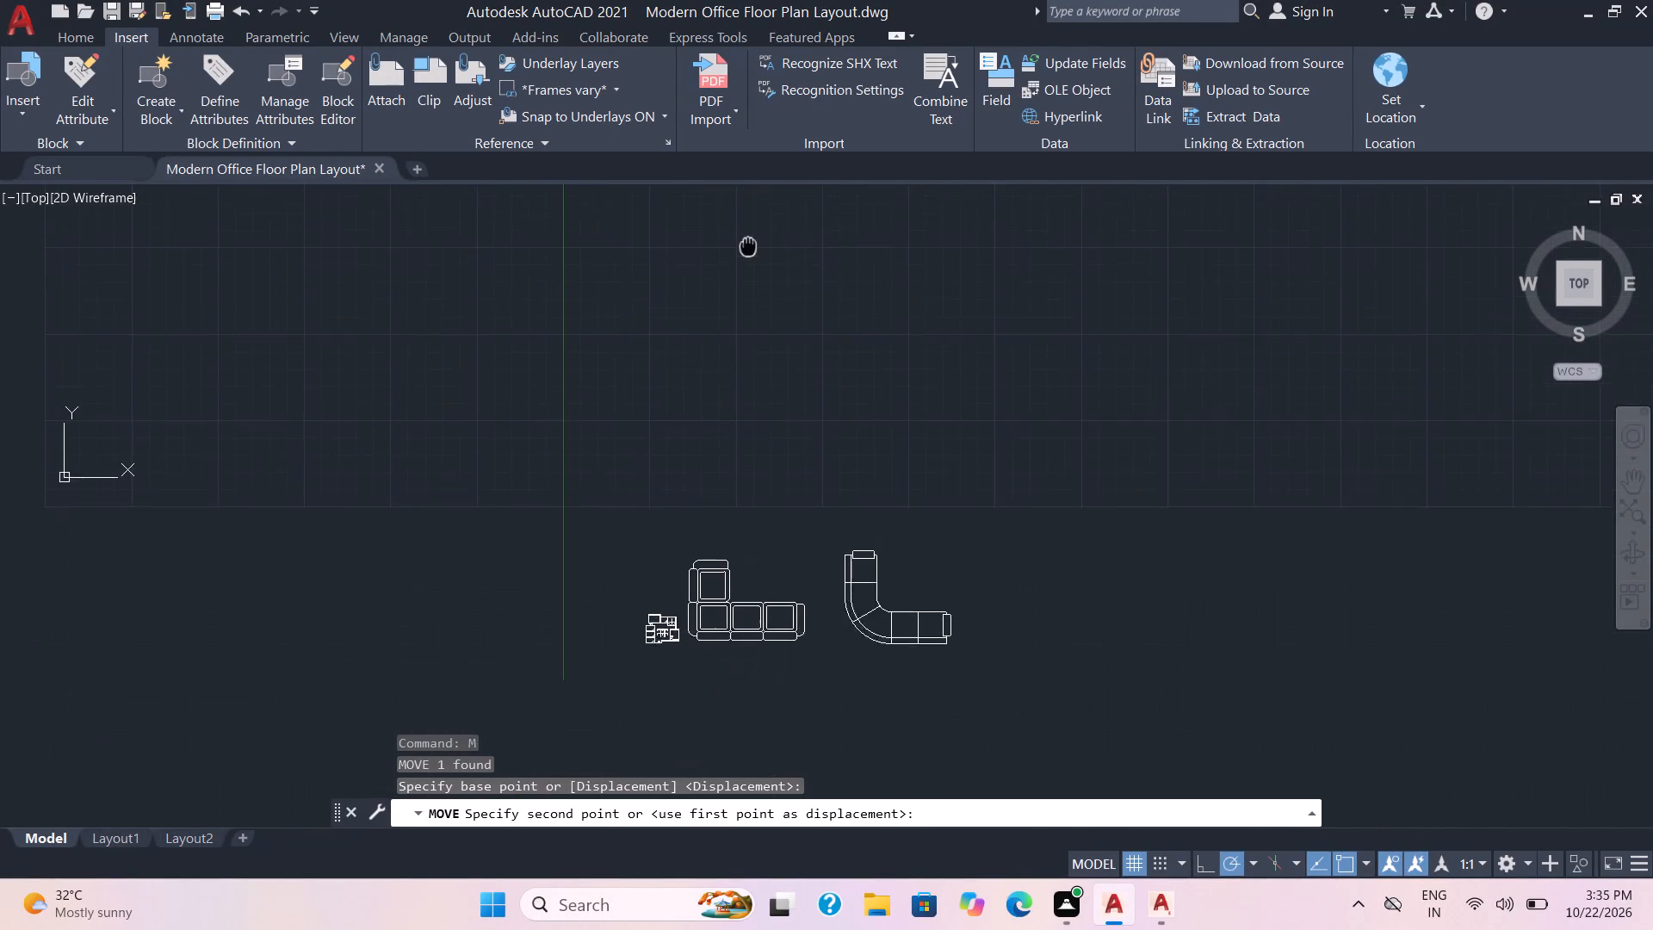
pyautogui.moveTo(748, 253); pyautogui.dragTo(758, 356, button='middle')
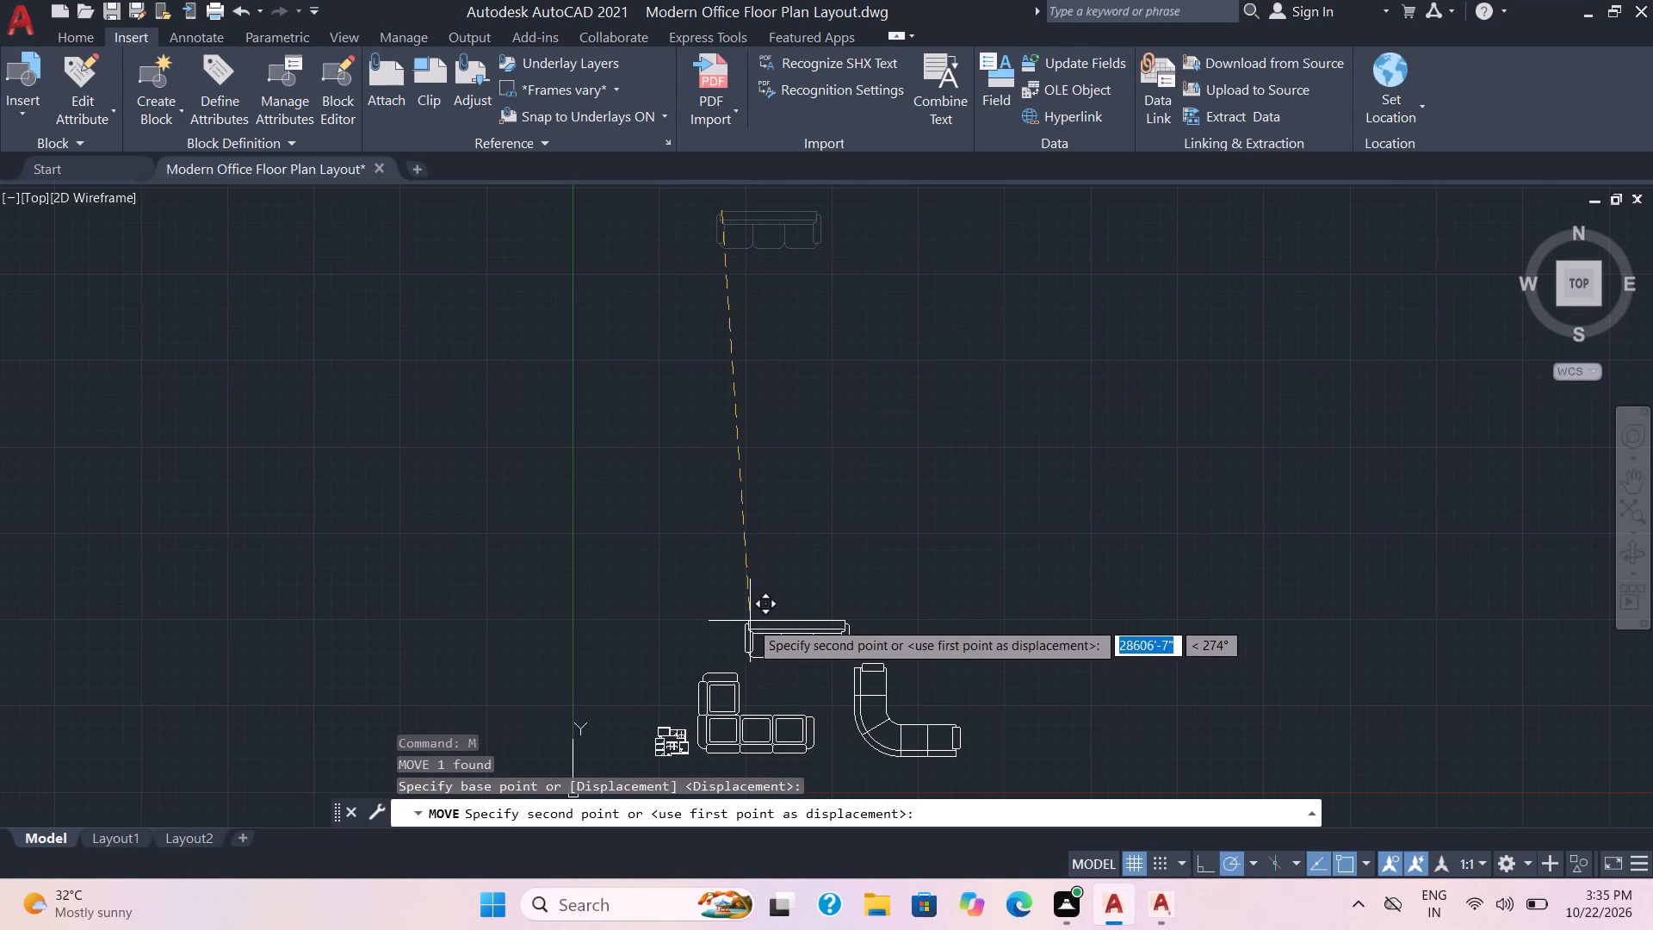
pyautogui.click(743, 615)
# Examine the arrangement and relative size of the three pasted sofas beside the floor plan.
pyautogui.moveTo(1002, 589); pyautogui.dragTo(976, 406, button='middle')
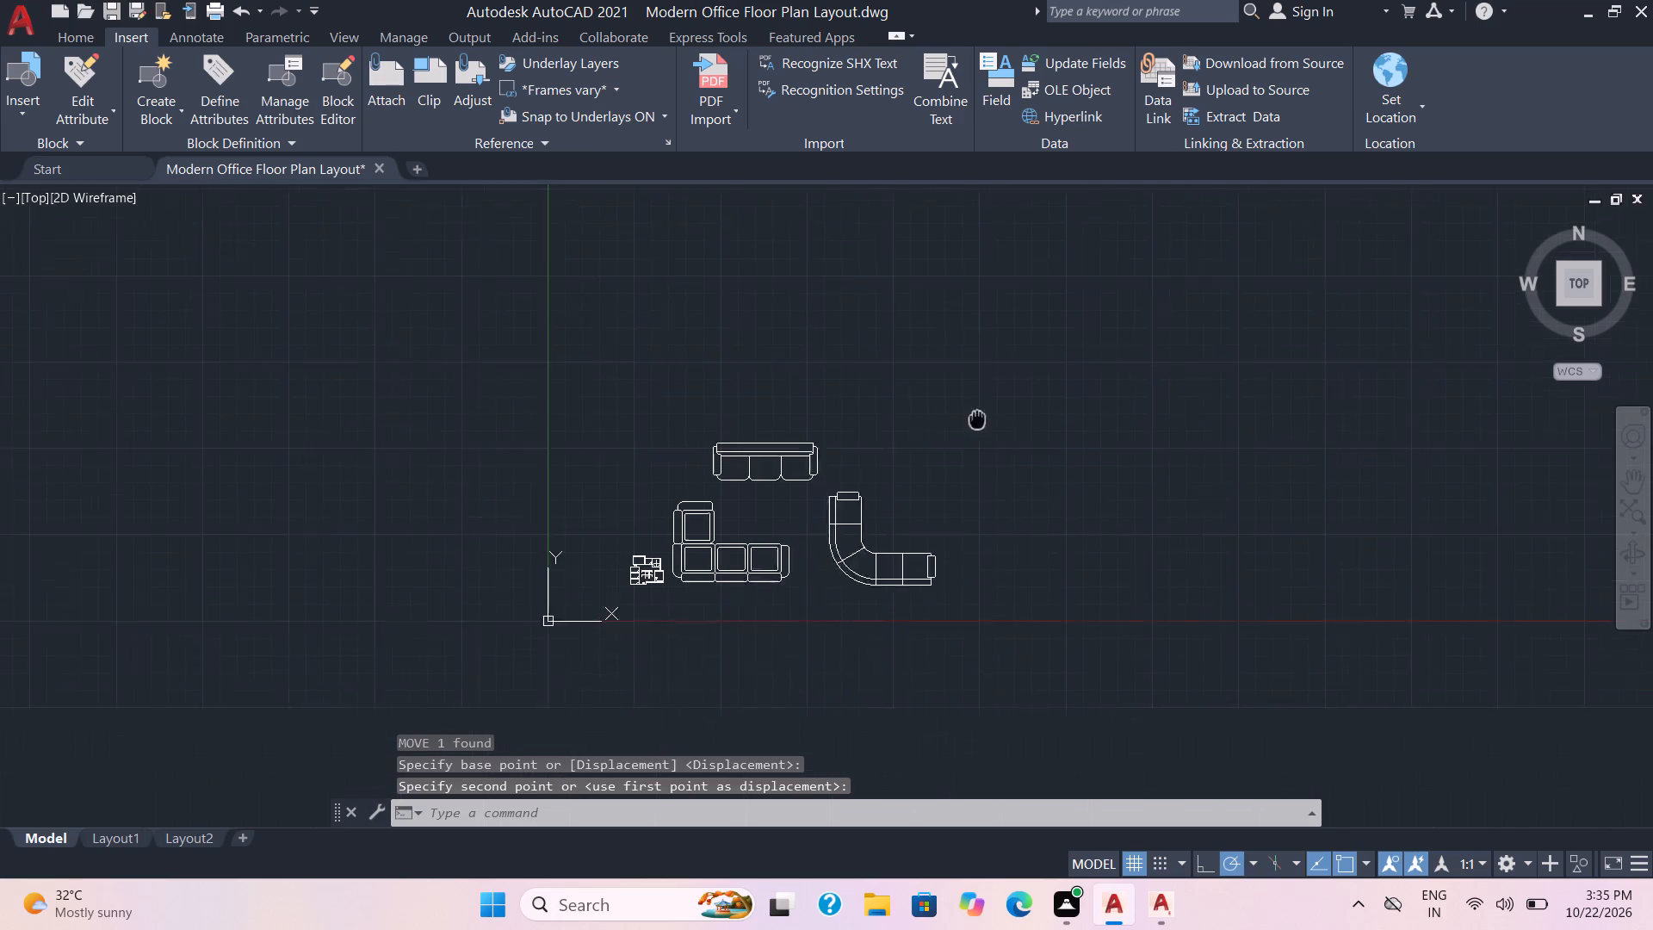
pyautogui.moveTo(976, 406); pyautogui.dragTo(967, 333, button='middle')
pyautogui.scroll(1, 941, 436)
pyautogui.moveTo(941, 436); pyautogui.dragTo(988, 506, button='middle')
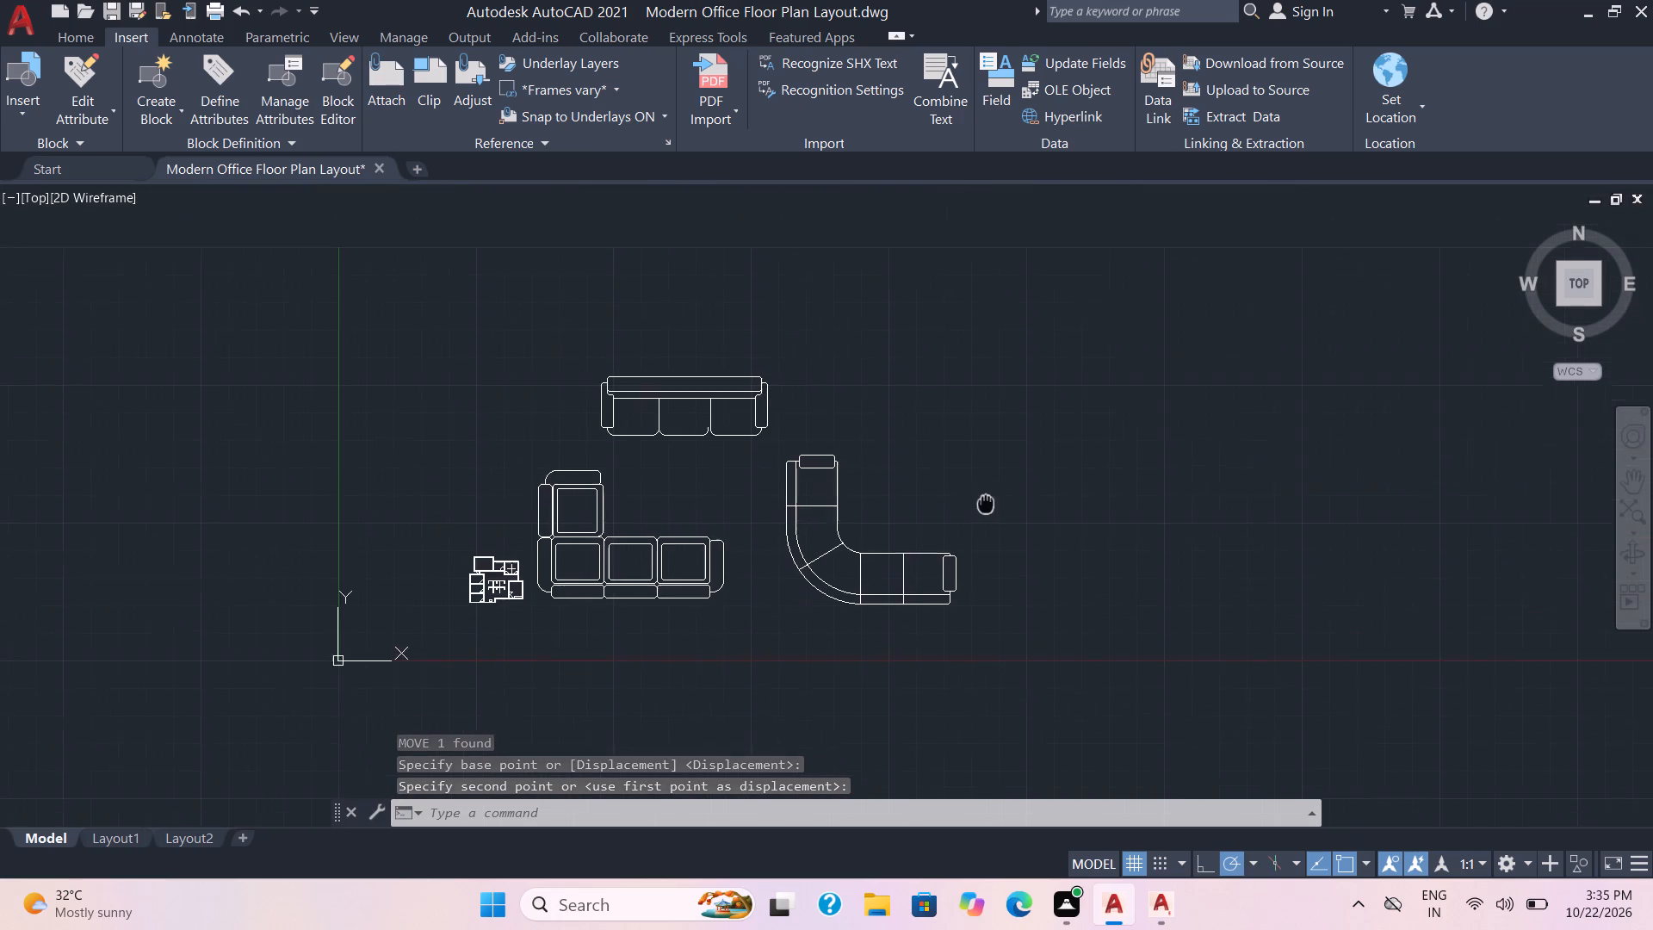
pyautogui.moveTo(988, 506); pyautogui.dragTo(992, 515, button='middle')
pyautogui.scroll(2, 992, 515)
pyautogui.moveTo(992, 515); pyautogui.dragTo(1382, 452, button='middle')
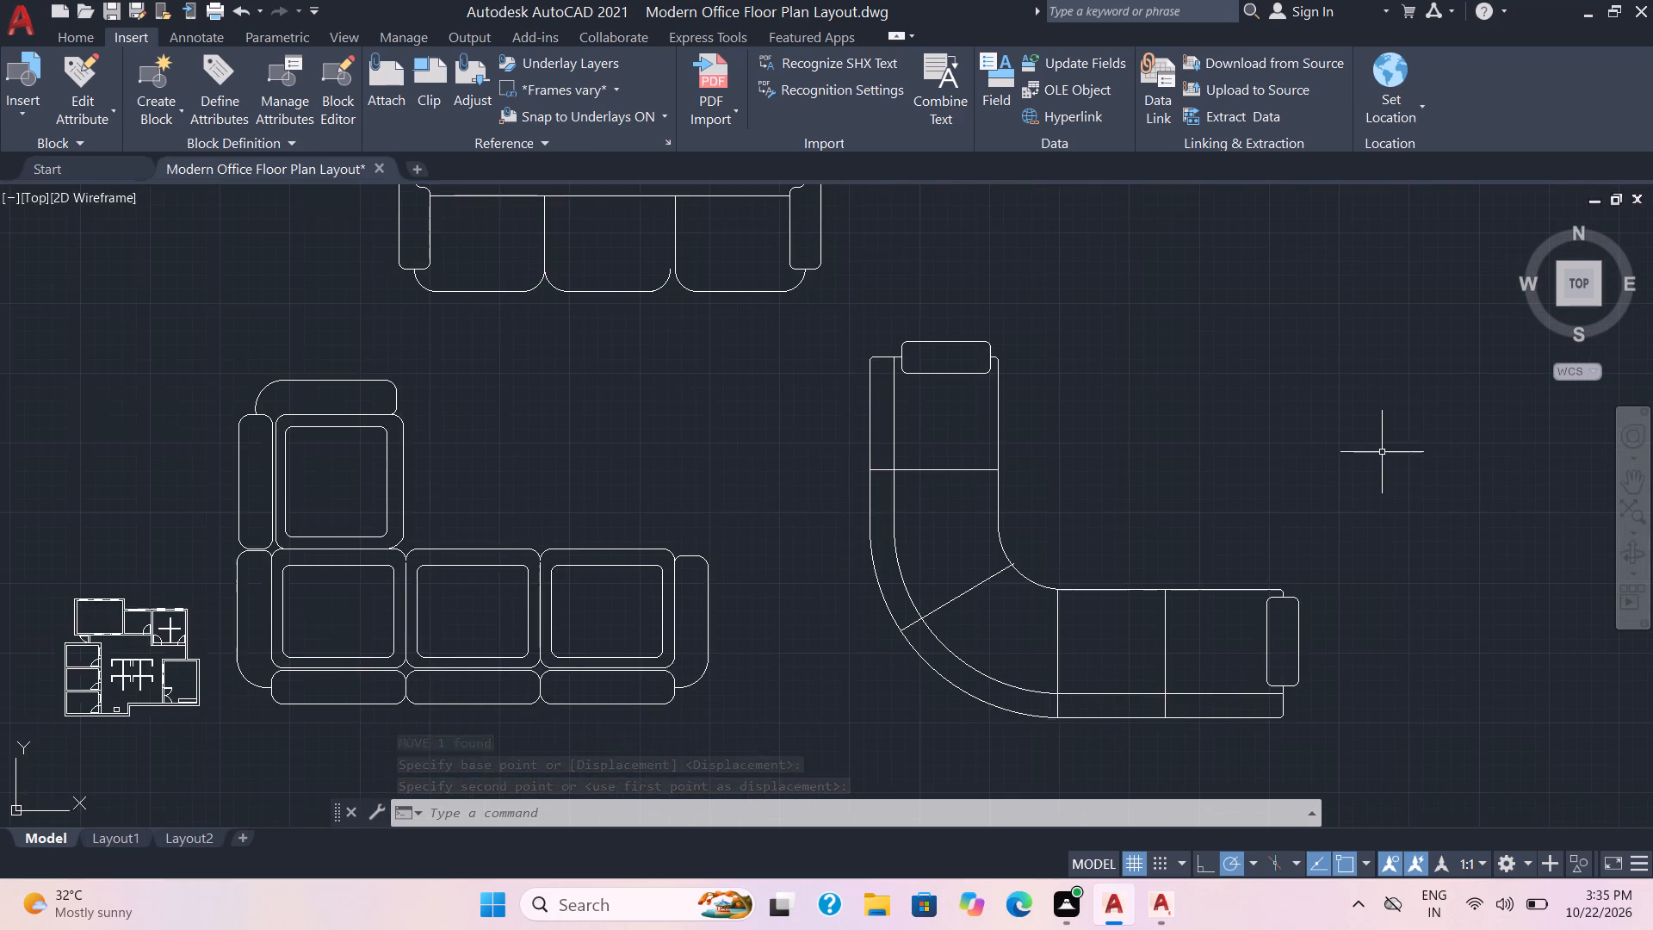
pyautogui.scroll(-1, 1382, 452)
pyautogui.moveTo(1323, 463); pyautogui.dragTo(1271, 485, button='middle')
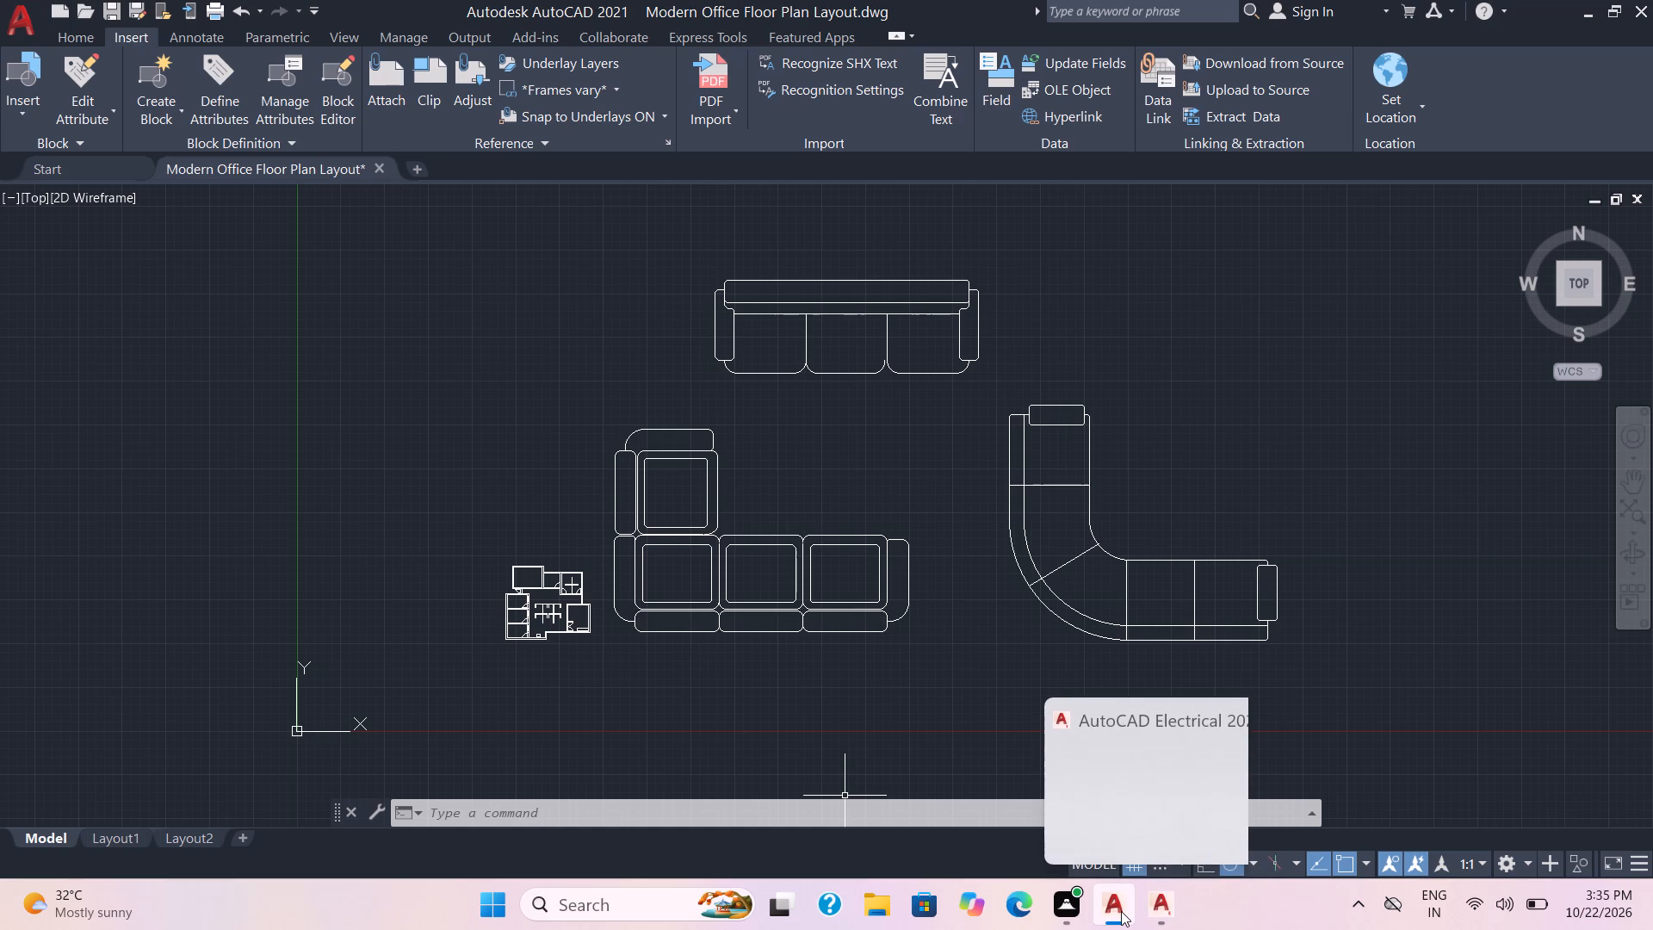
# Copy only the matching two-seat sofa from the sofas drawing and paste it northeast of the curved corner sofa in AutoCAD 2021.
pyautogui.click(1160, 909)
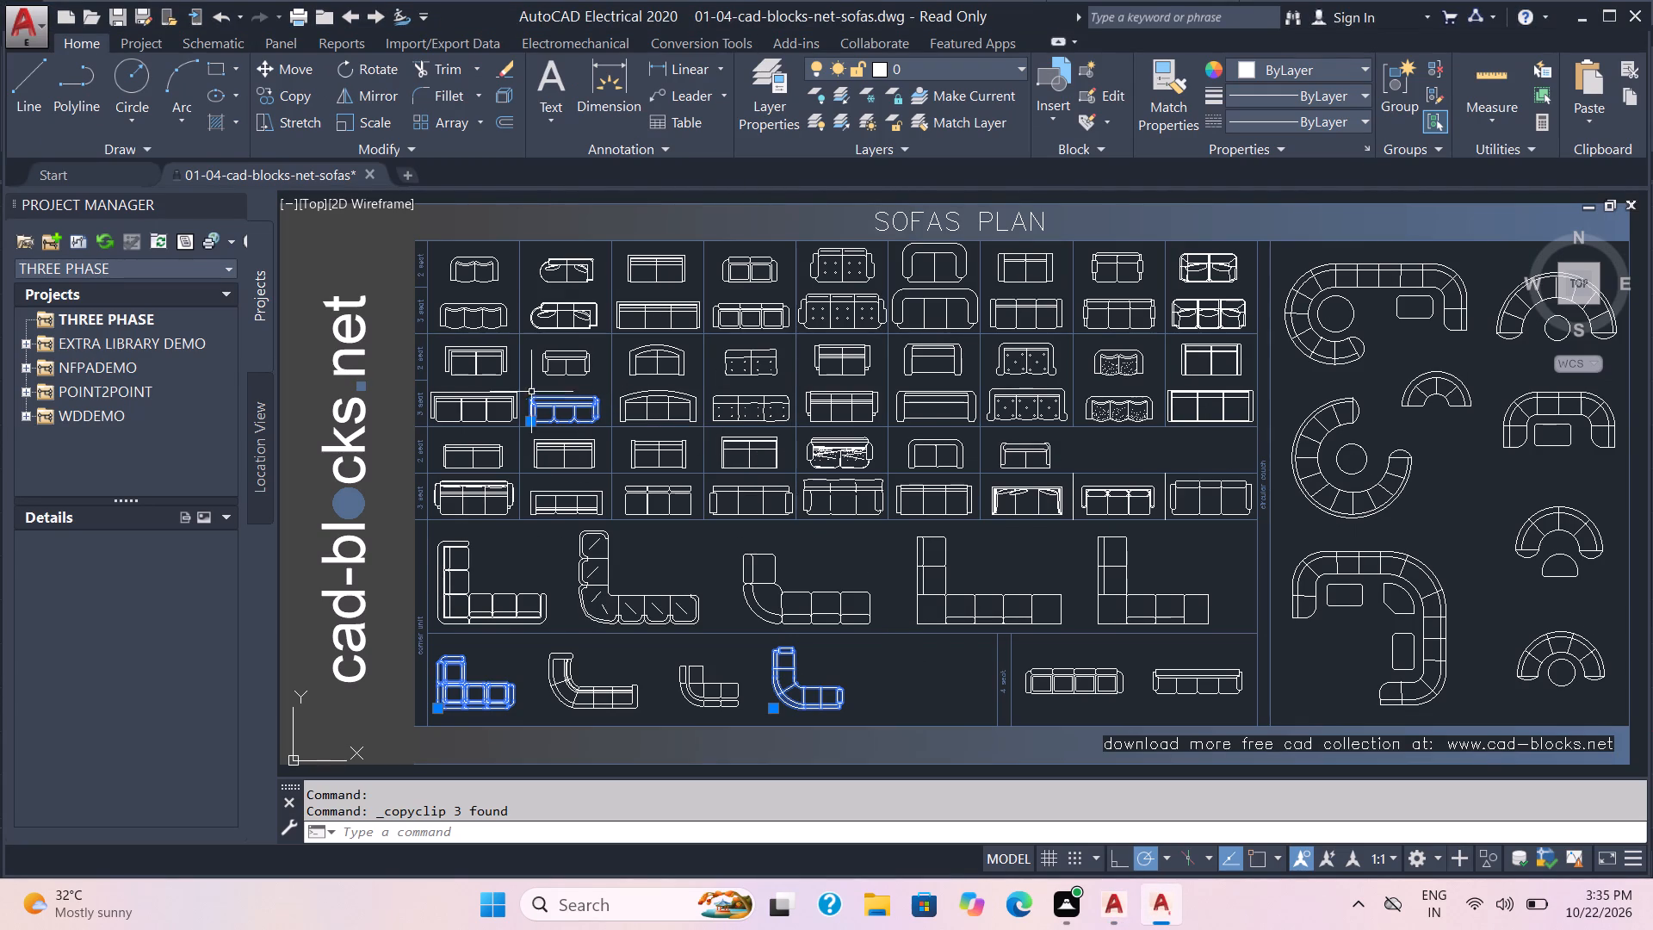
pyautogui.press('Escape')
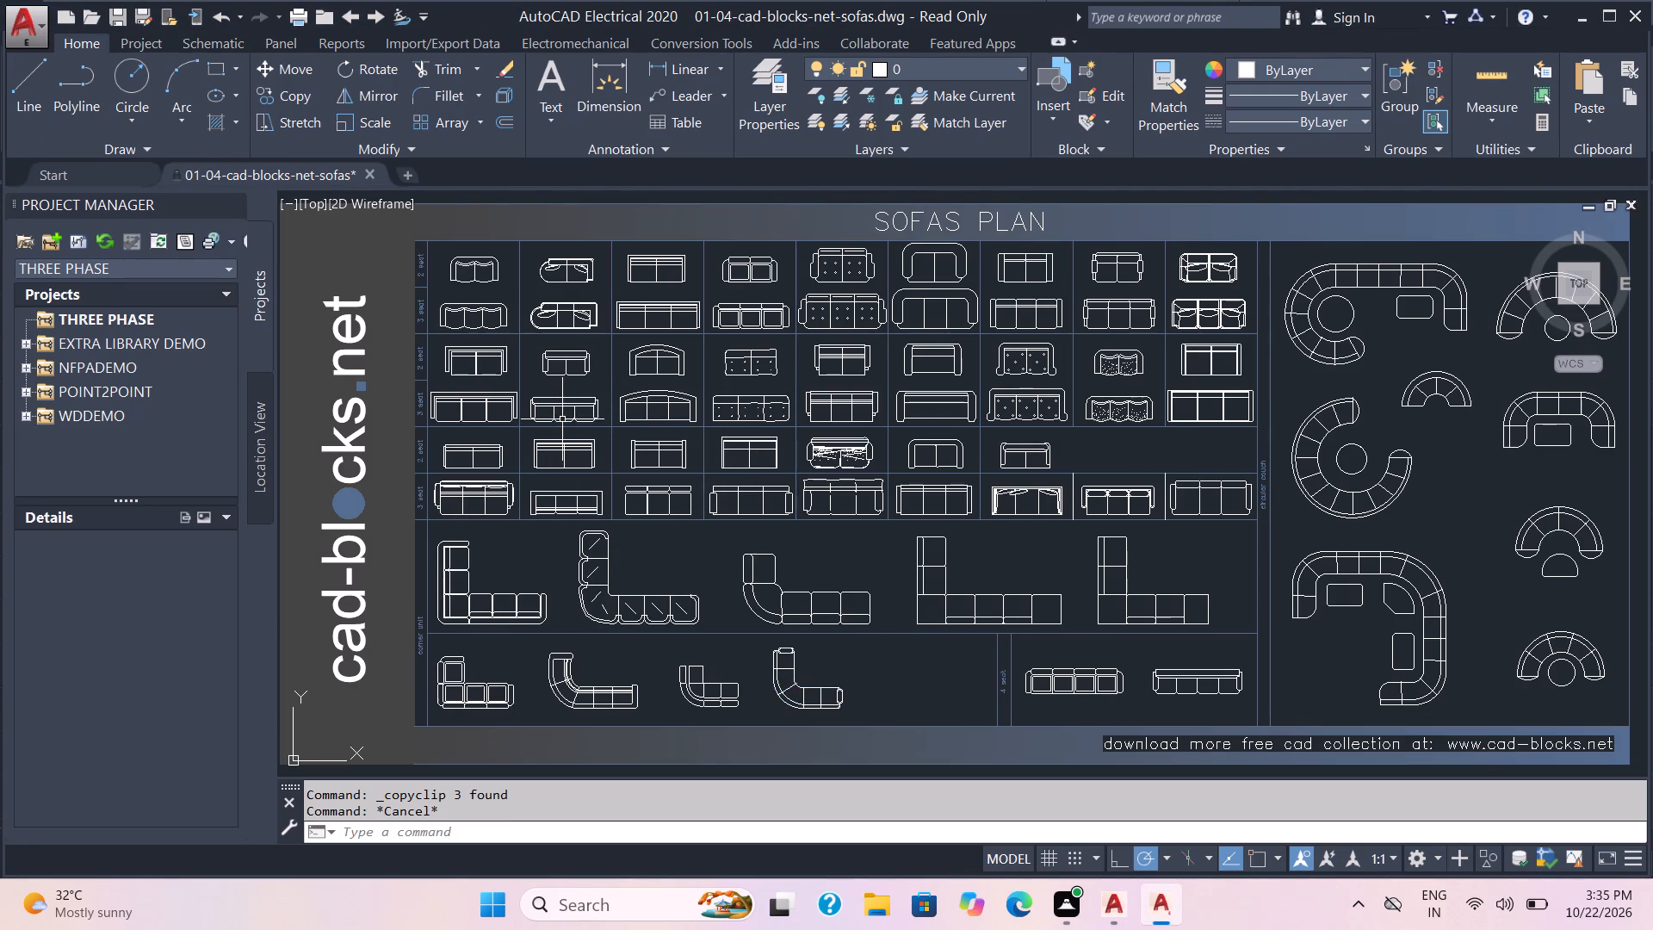
pyautogui.click(578, 374)
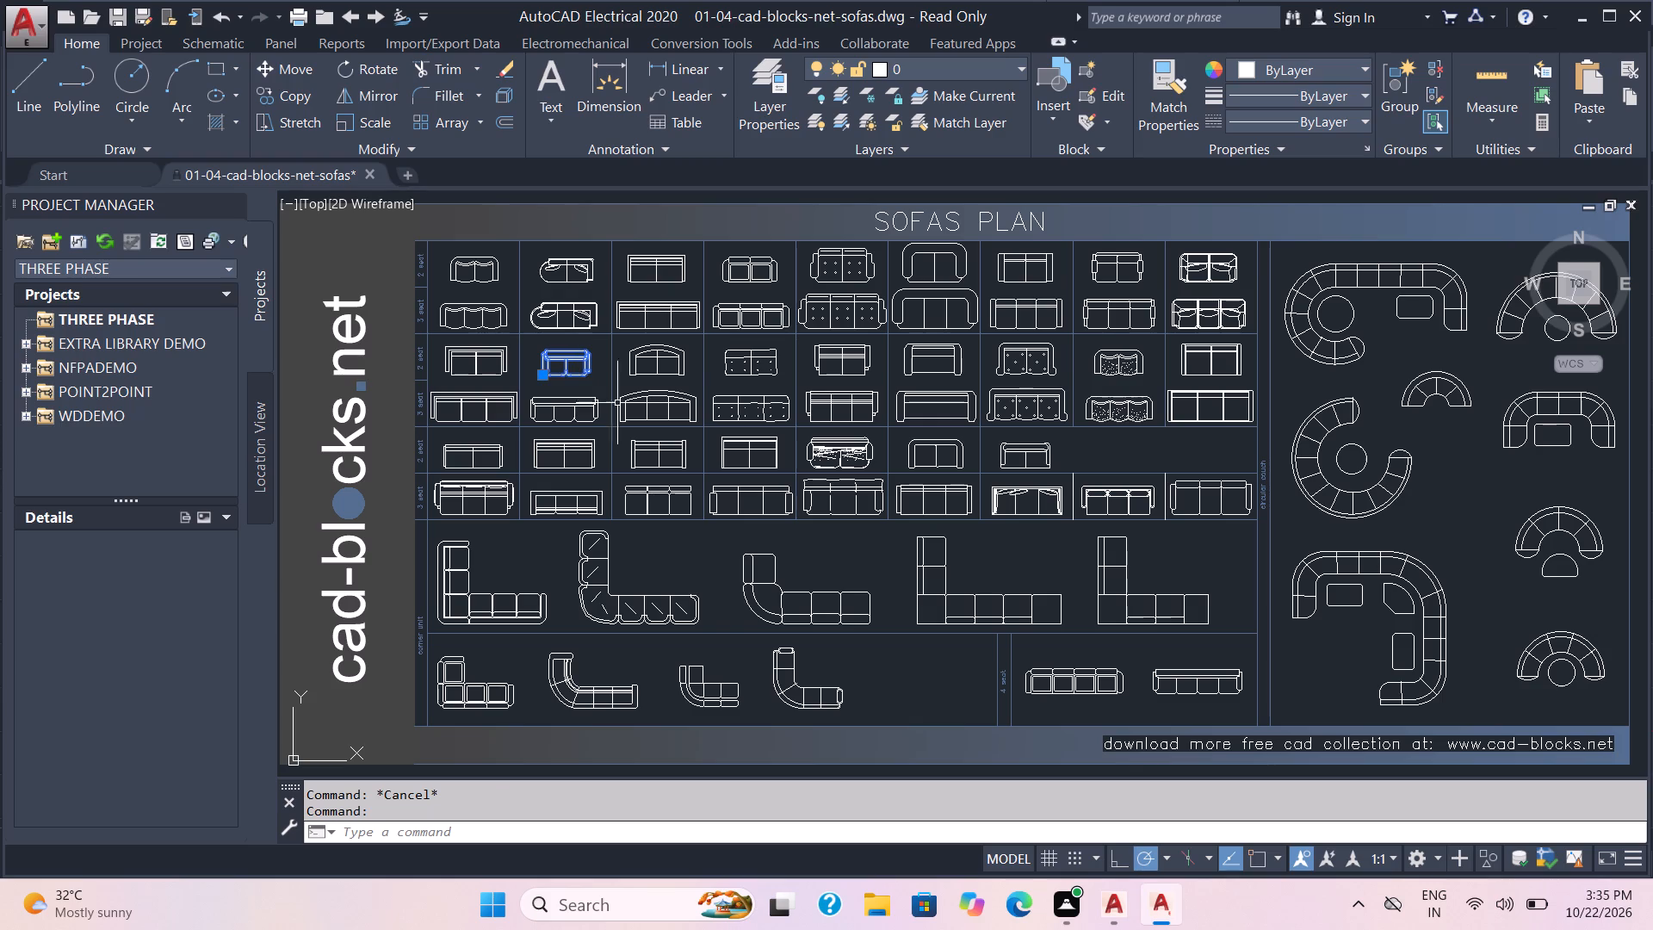
pyautogui.hotkey('ctrl', 'c')
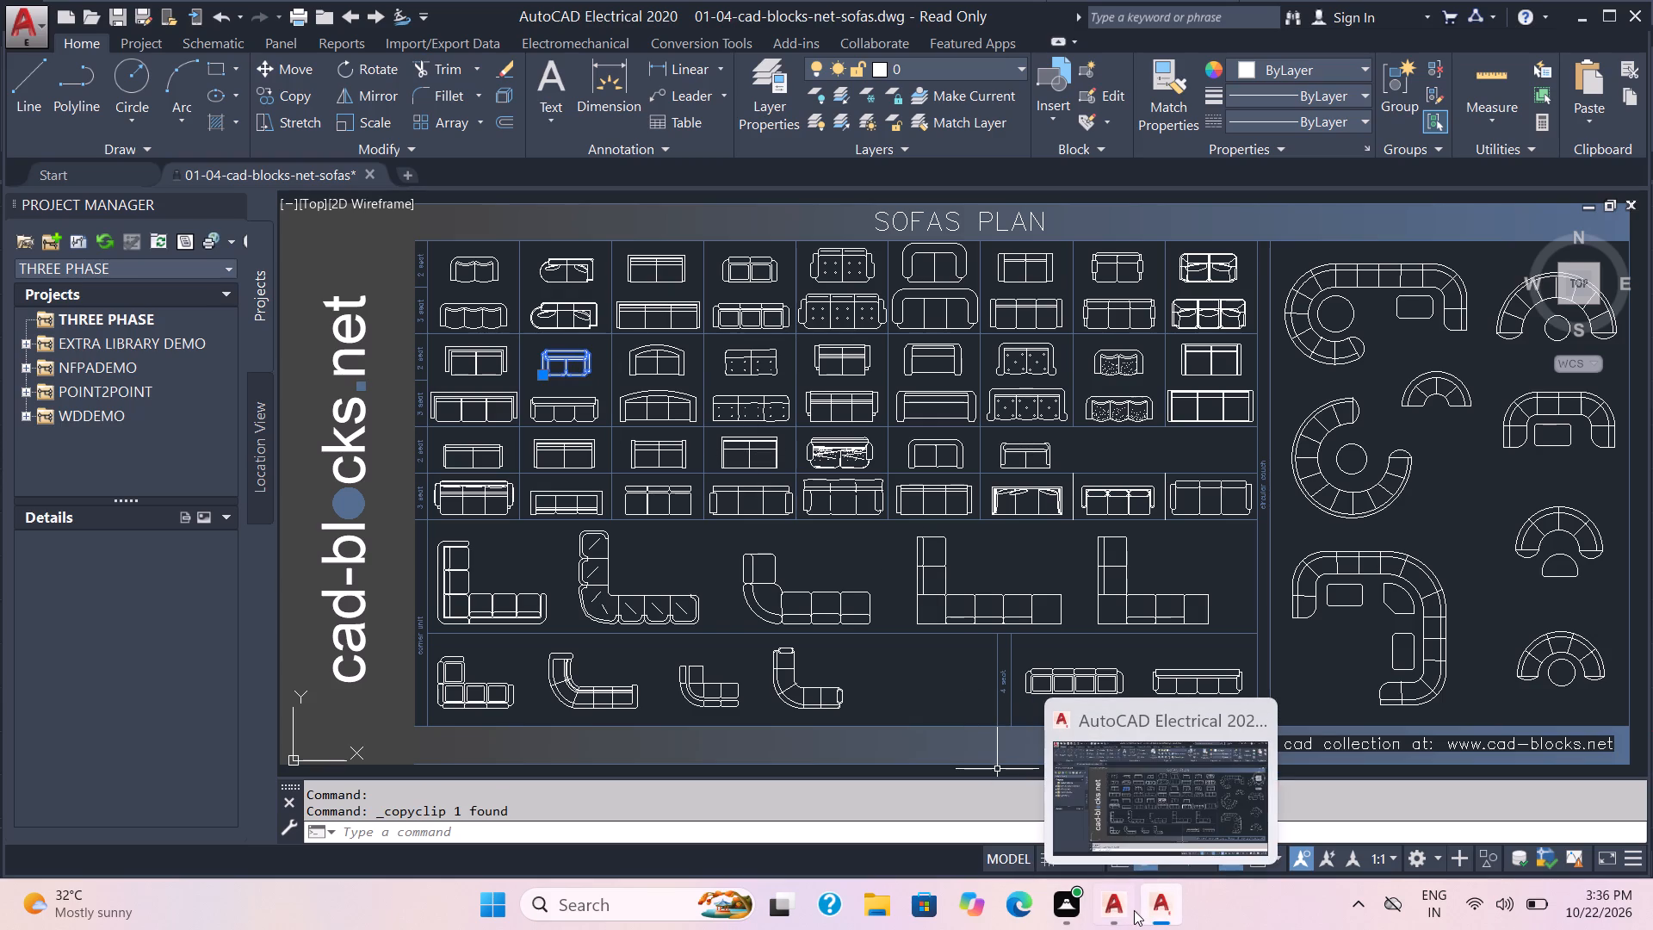
pyautogui.click(1105, 919)
pyautogui.click(1240, 406)
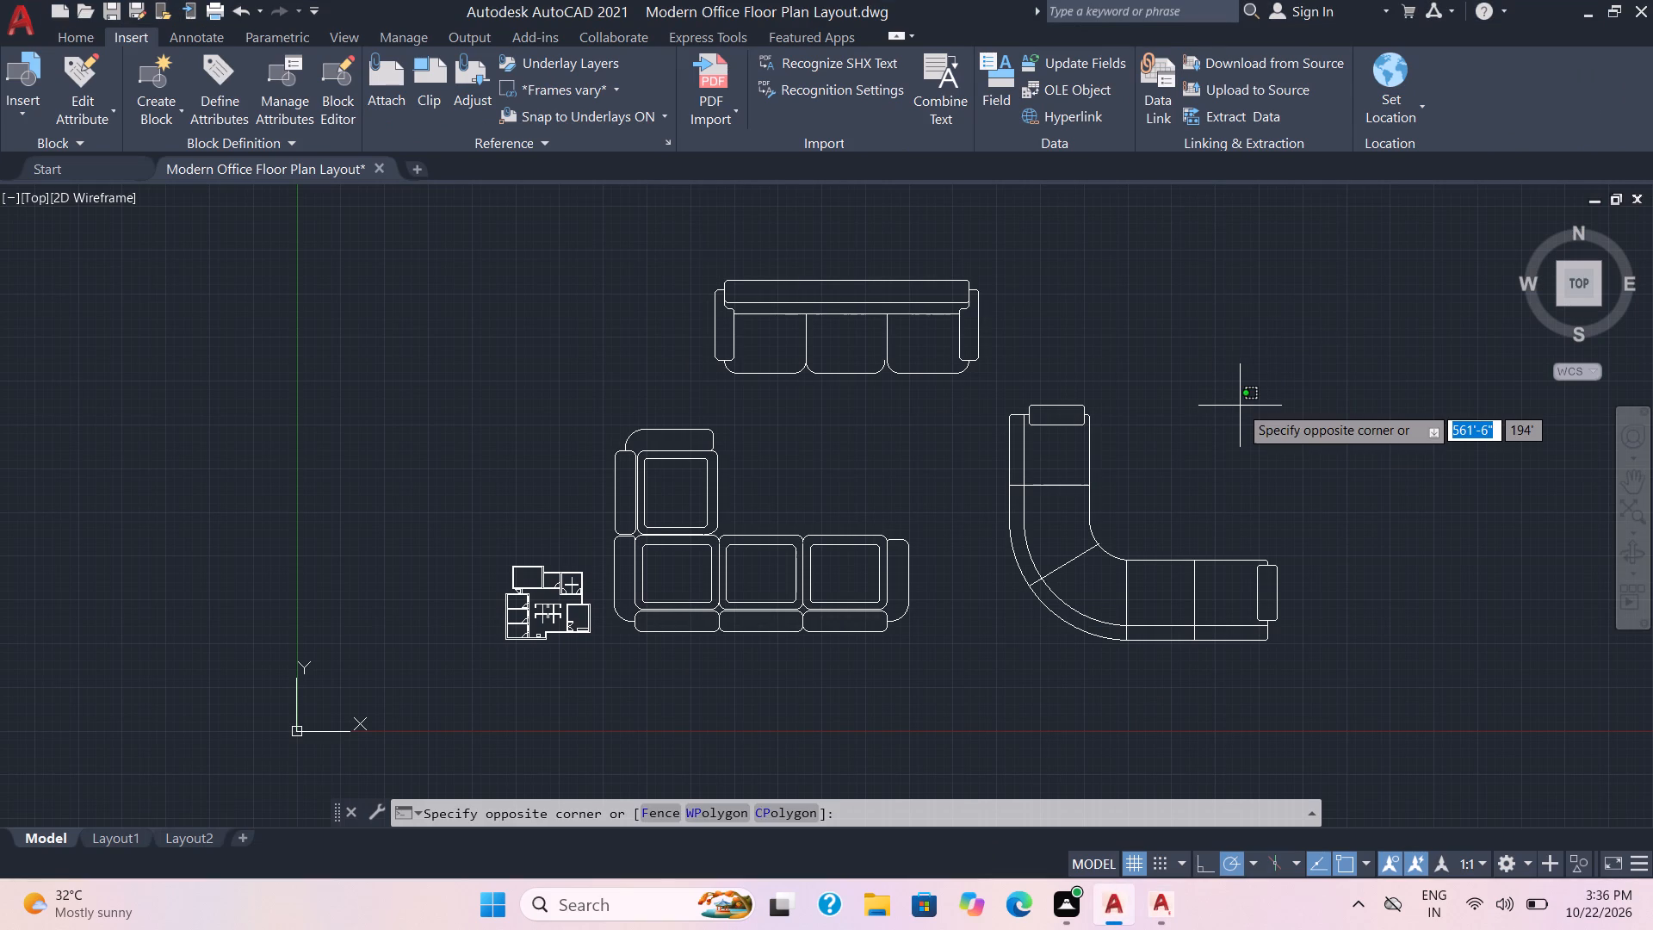
pyautogui.hotkey('ctrl', 'v')
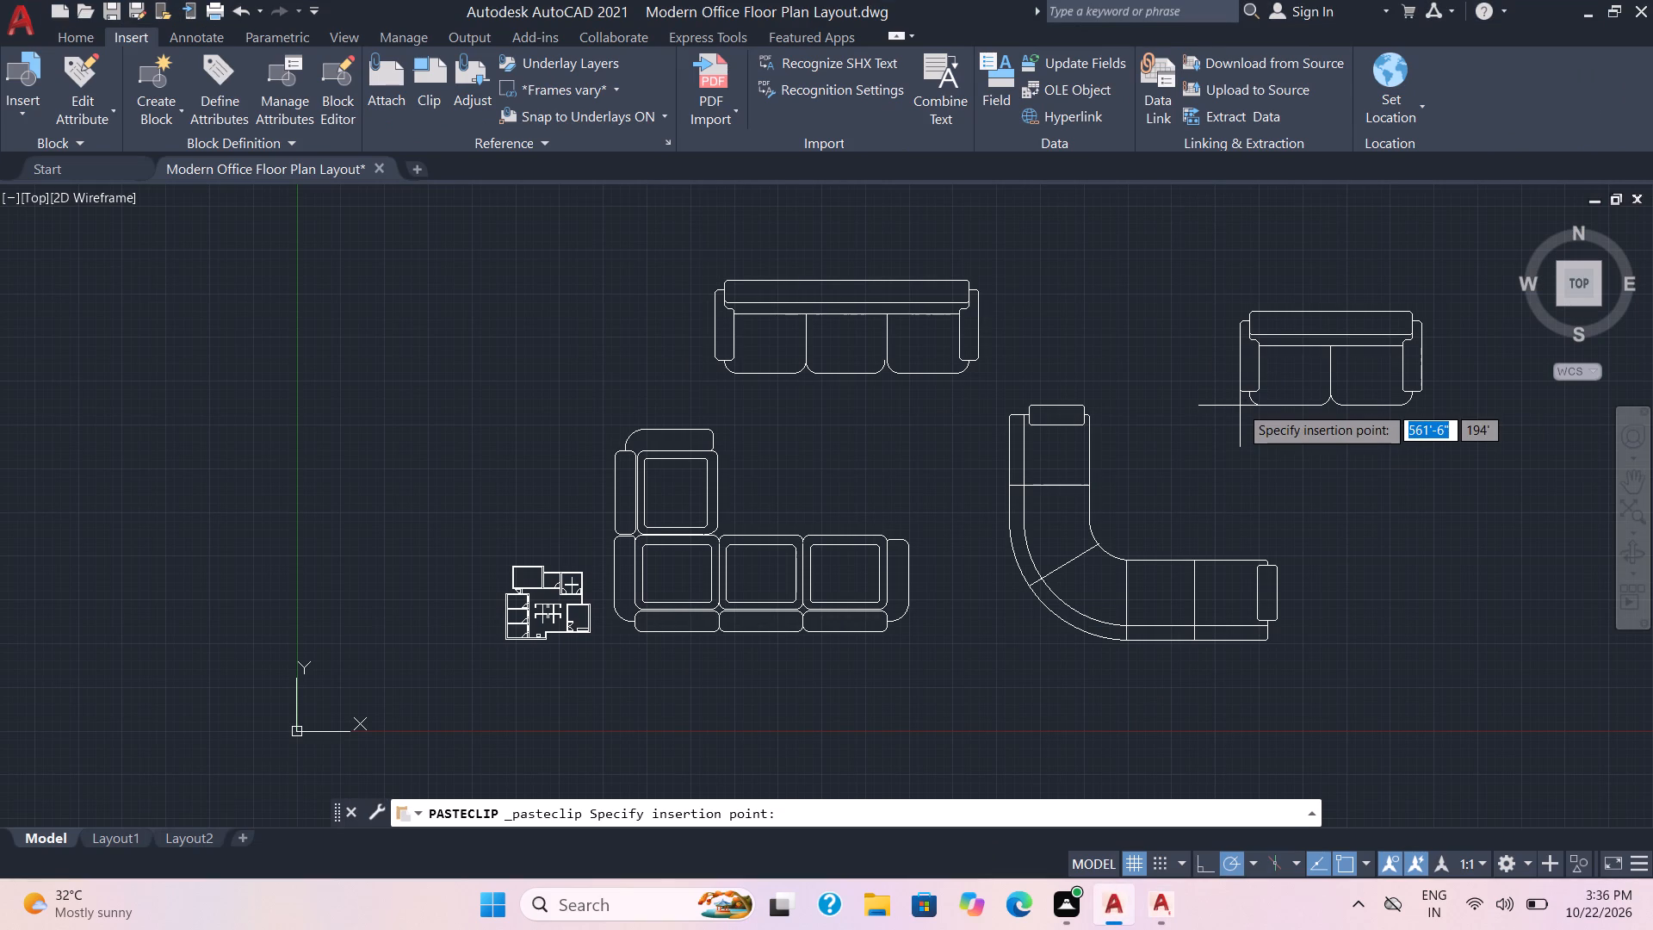
pyautogui.click(1240, 406)
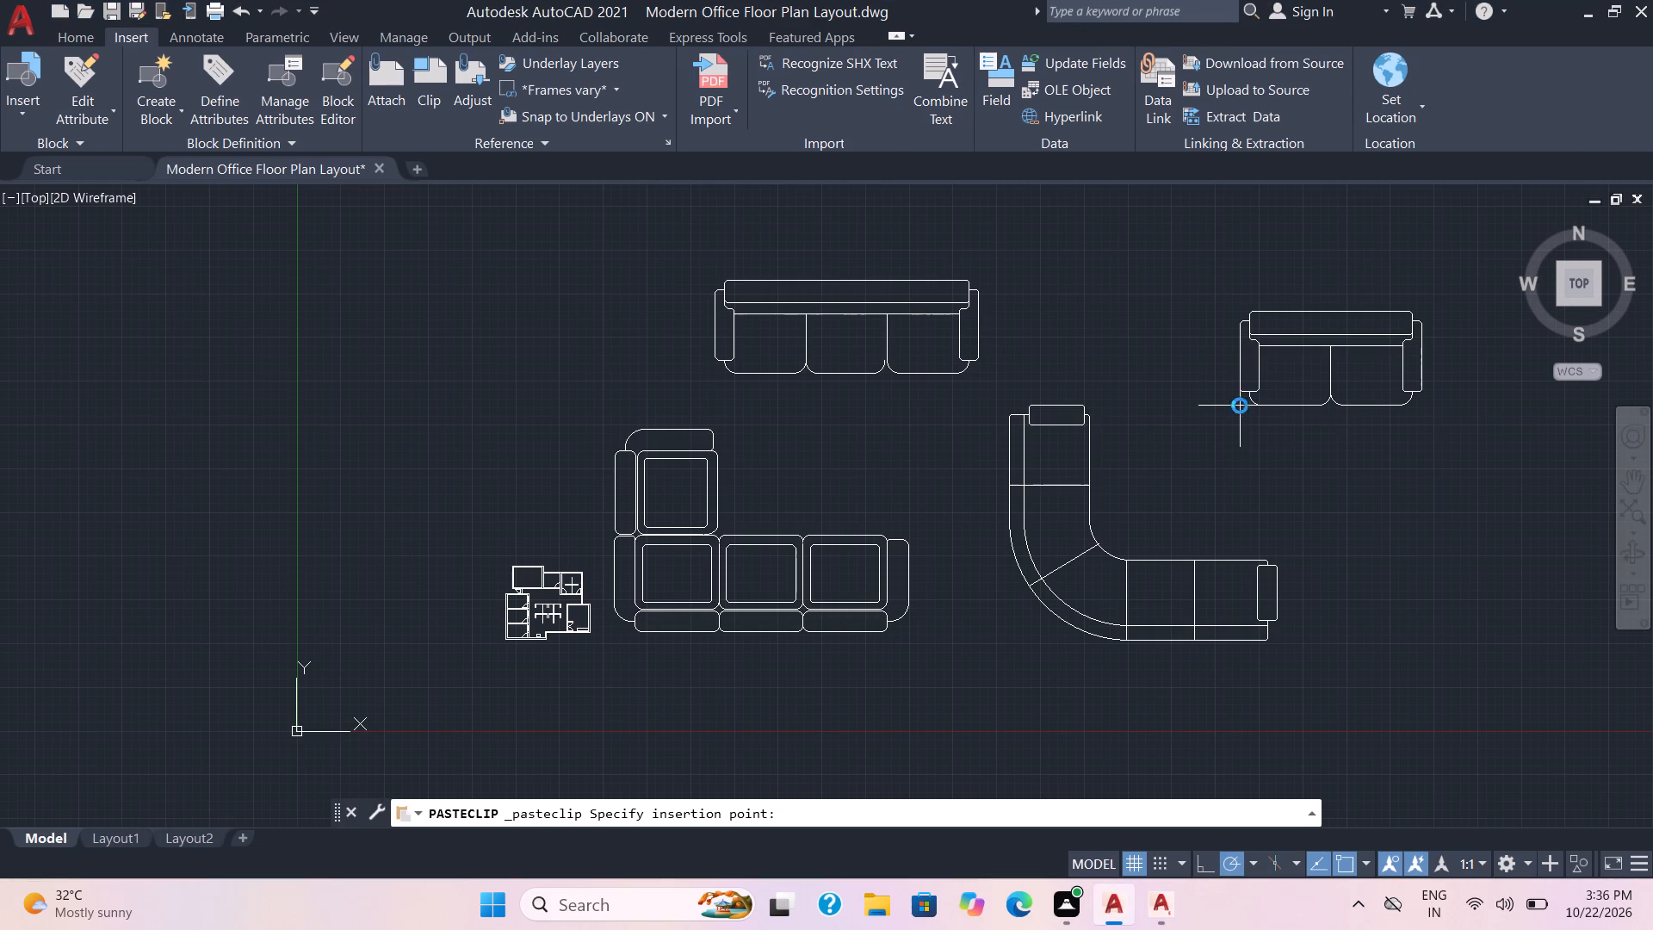
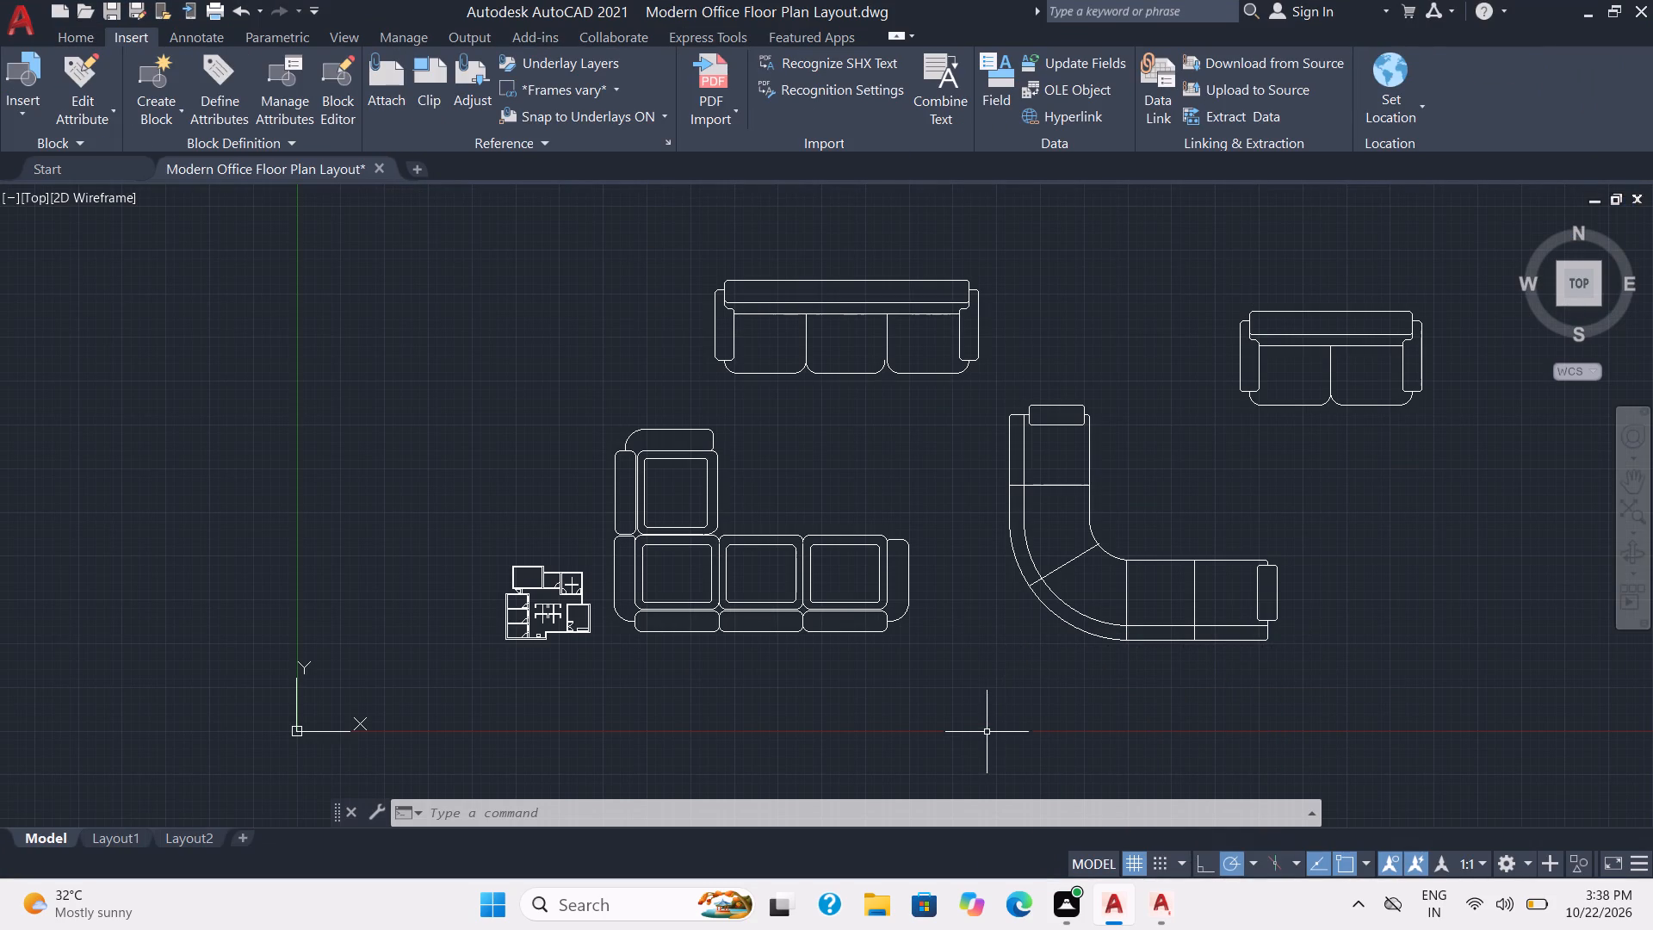
# Insert the twelve-chair conference table block ОГ52 from the dining_tables_2.dwg library at the centre of the large upper-left room.
pyautogui.click(27, 101)
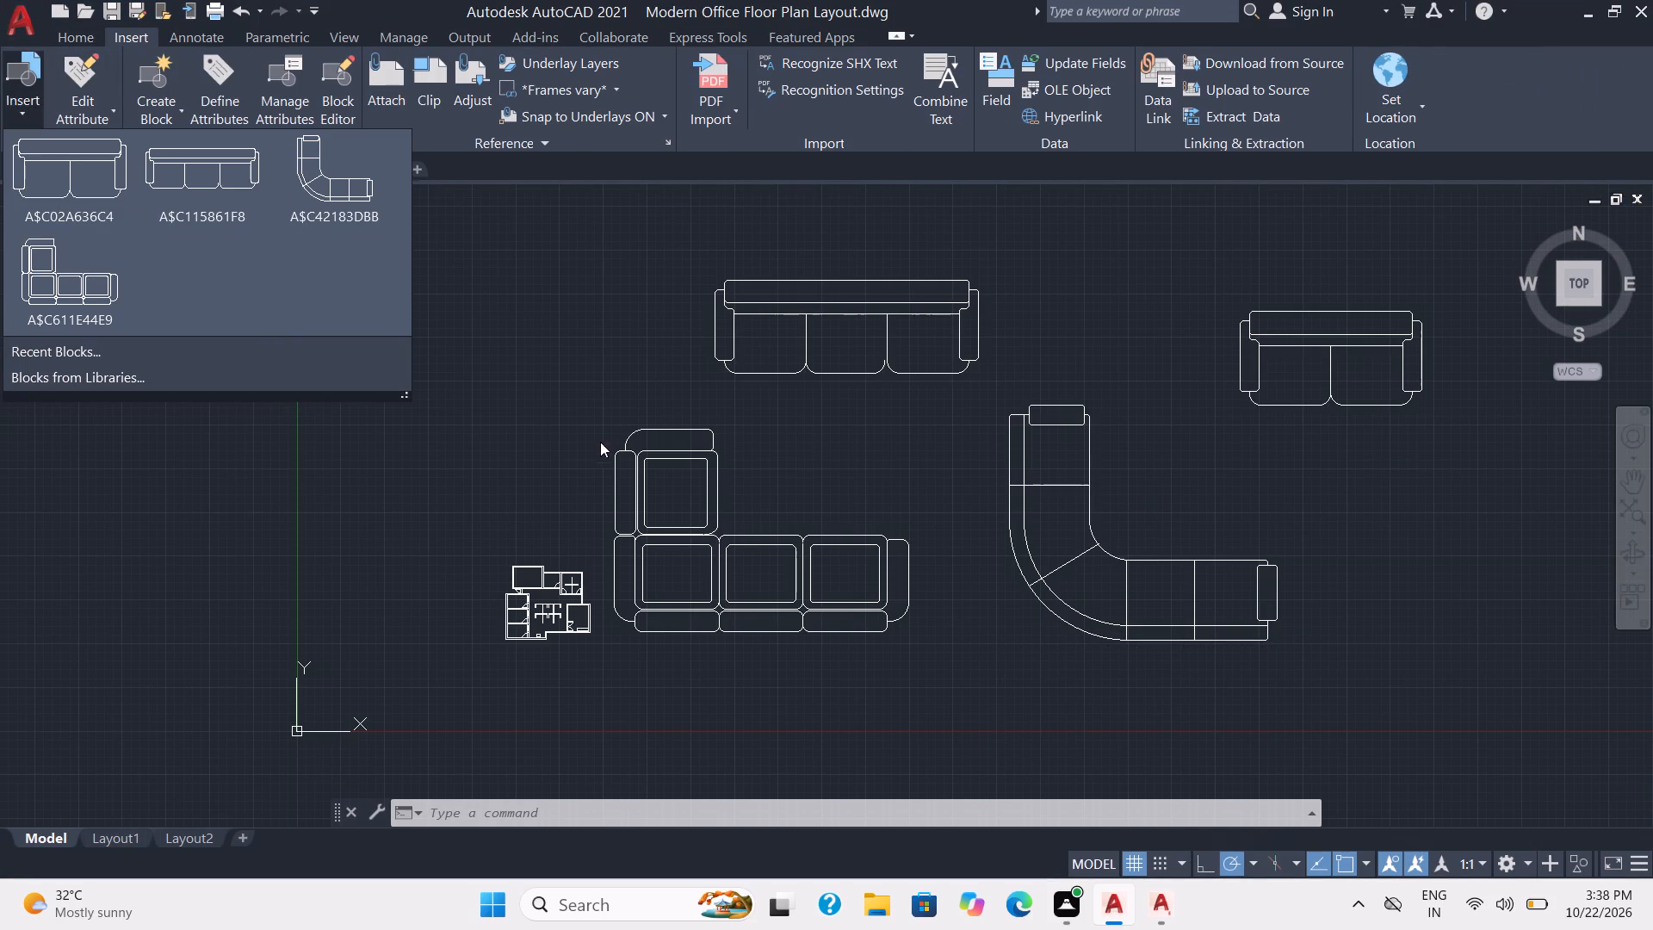
pyautogui.click(200, 378)
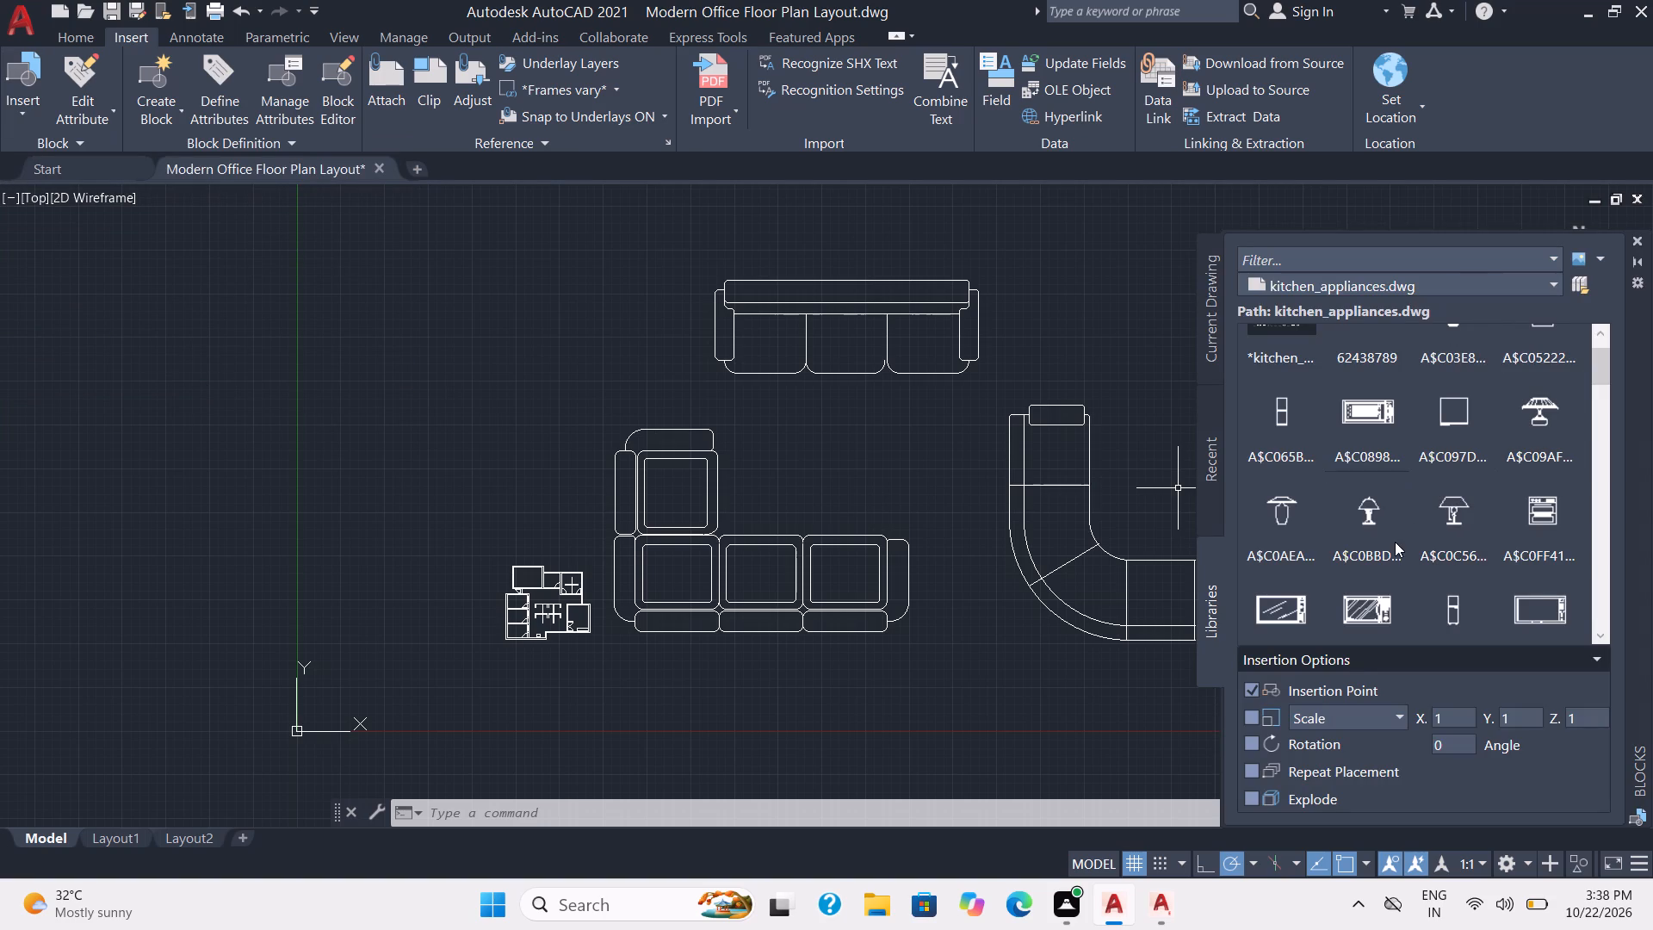
pyautogui.scroll(3, 1395, 542)
pyautogui.click(1511, 285)
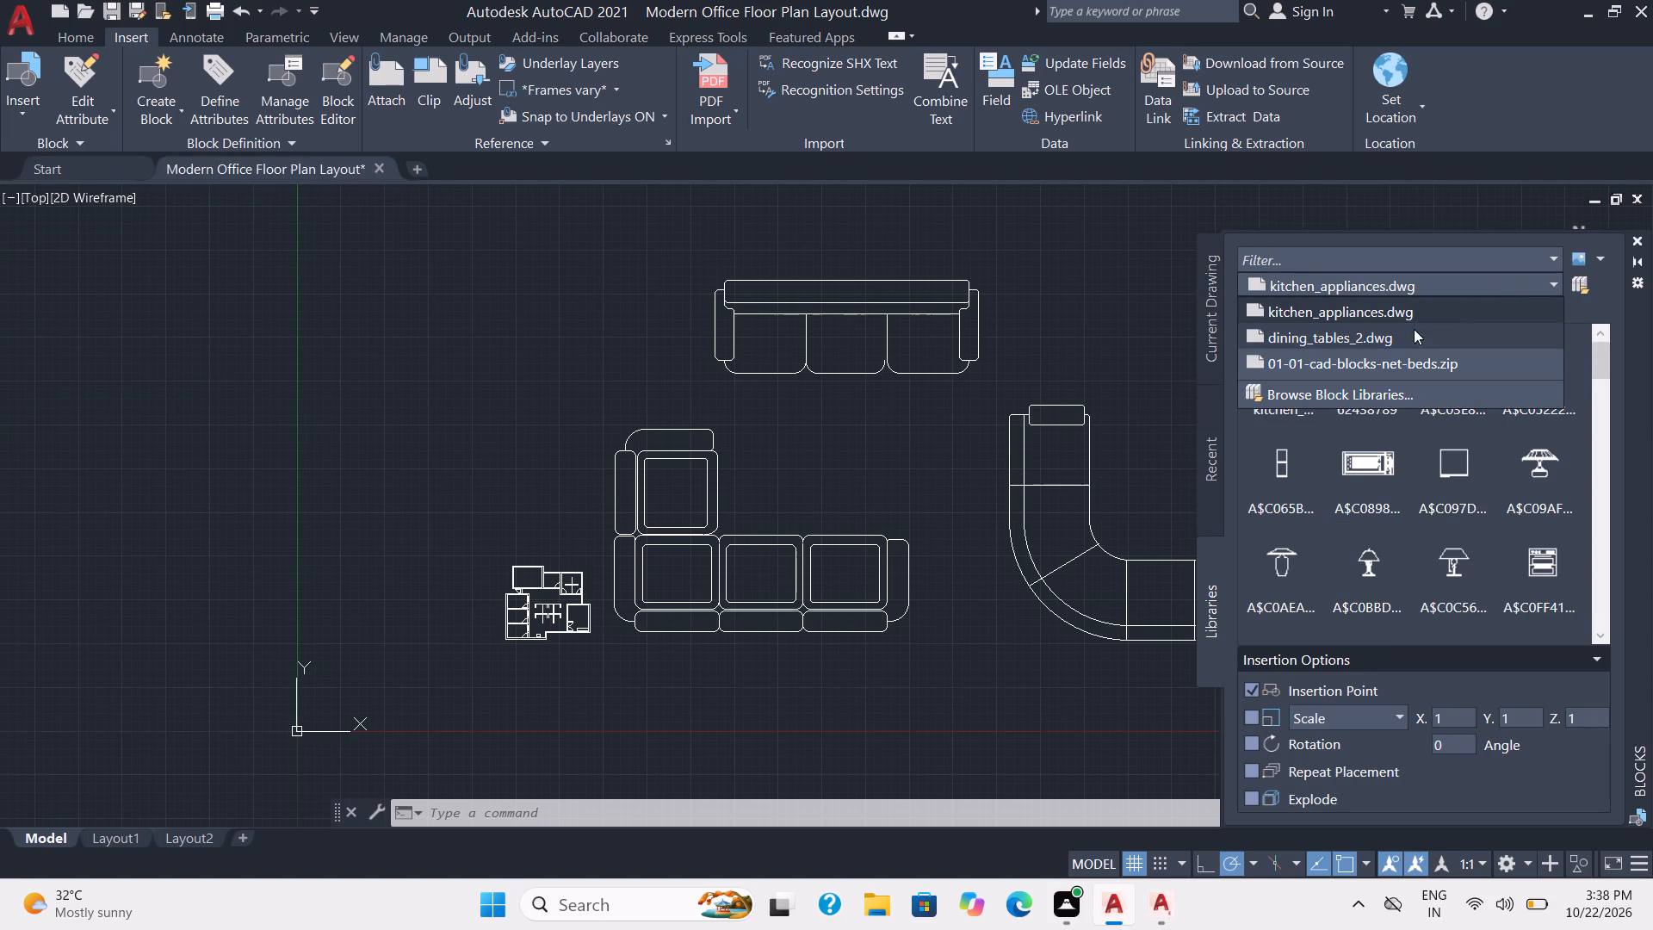
pyautogui.click(1349, 333)
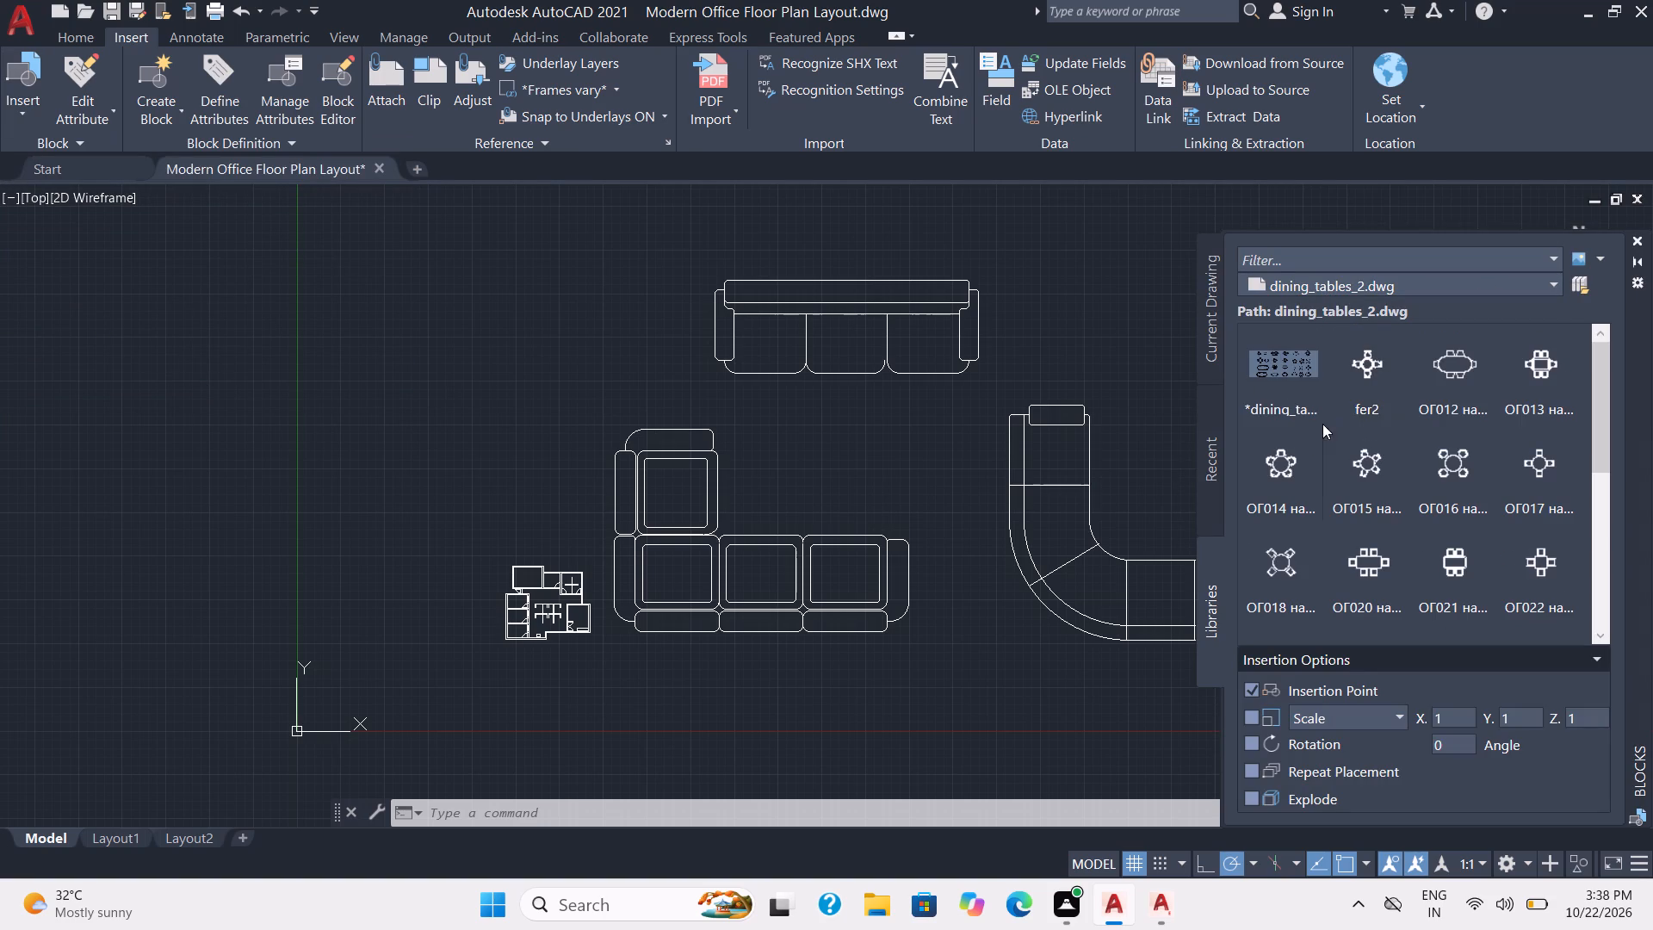
pyautogui.scroll(-2, 1423, 482)
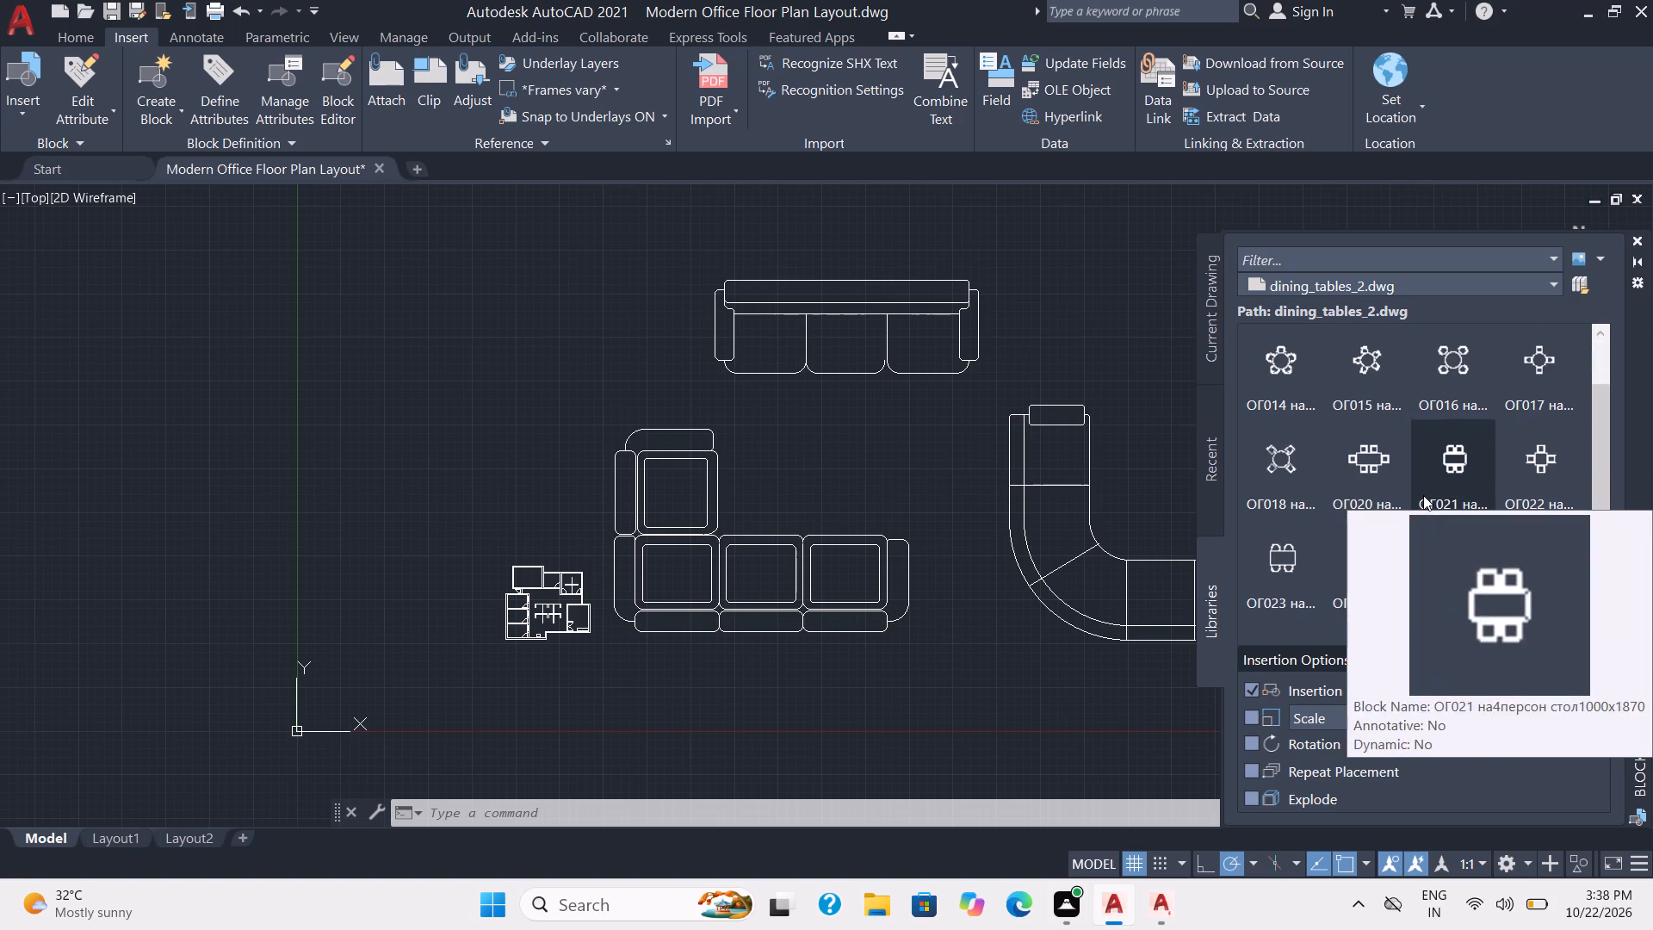
pyautogui.scroll(-1, 1603, 418)
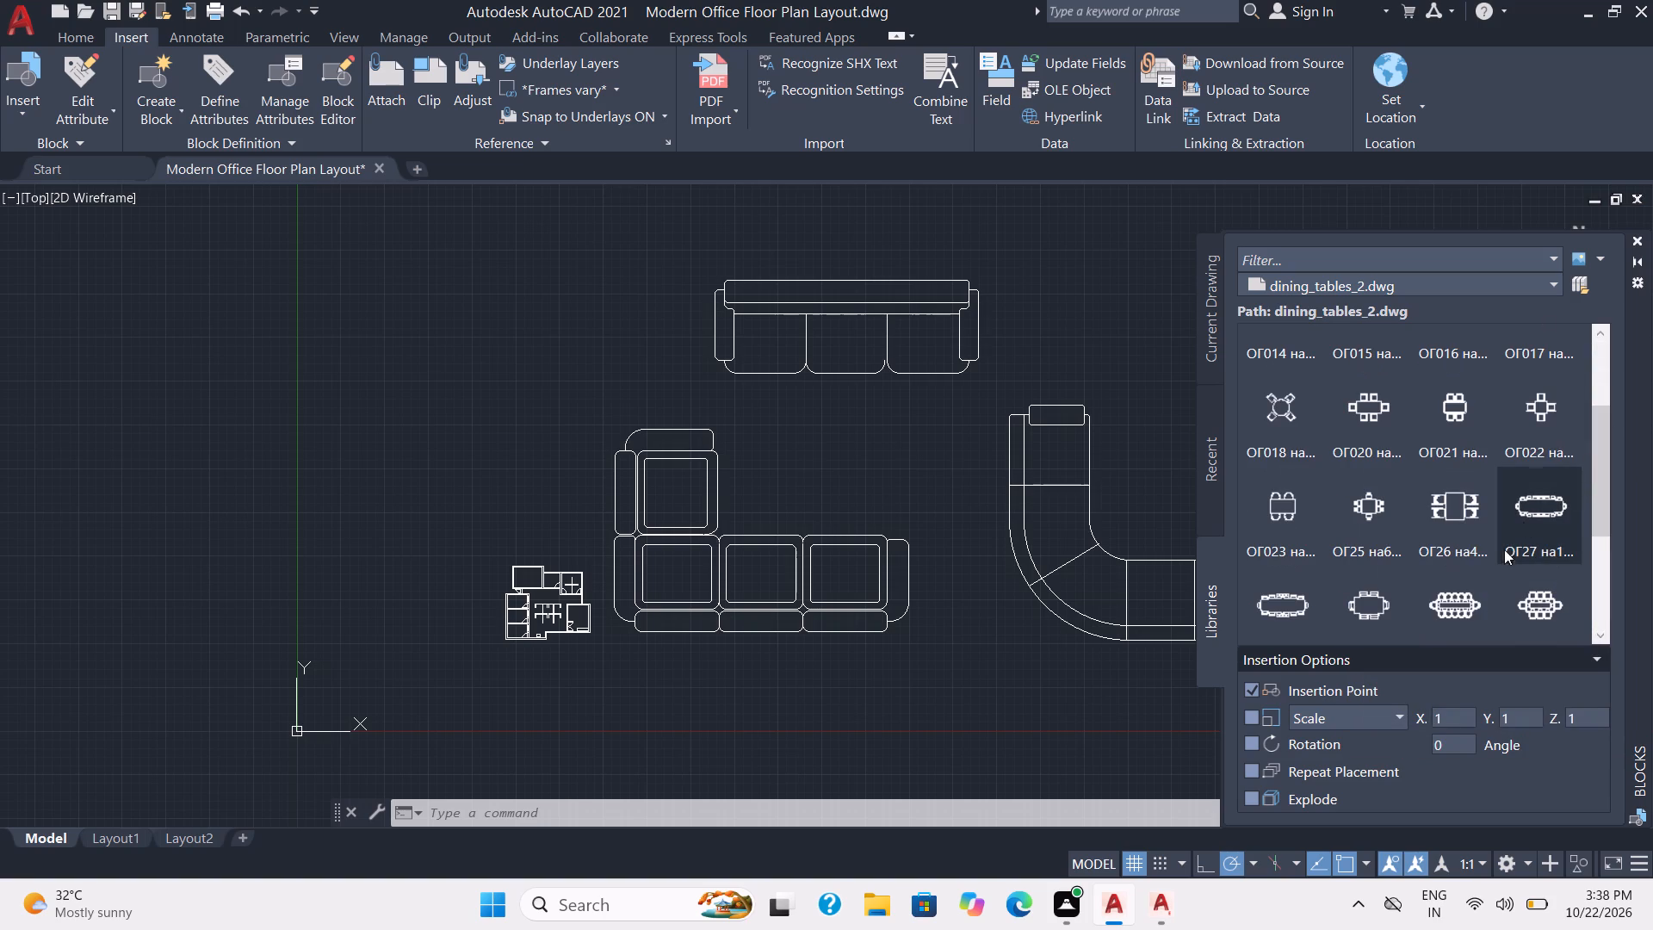
pyautogui.doubleClick(1466, 611)
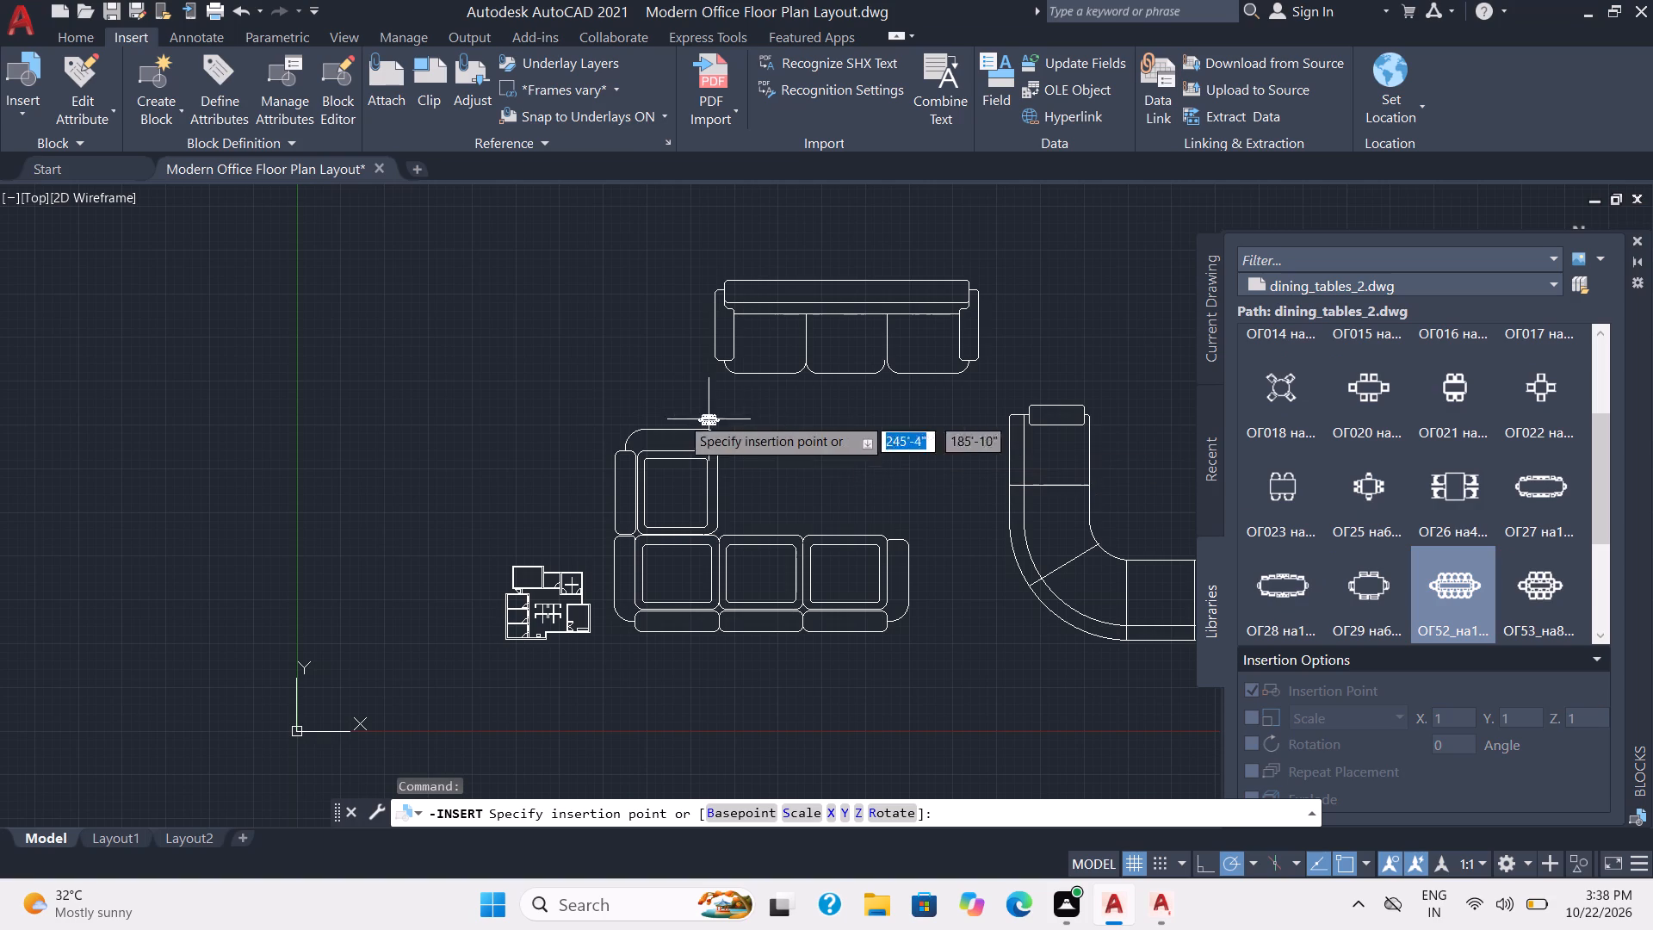
pyautogui.scroll(2, 697, 497)
pyautogui.scroll(-2, 687, 490)
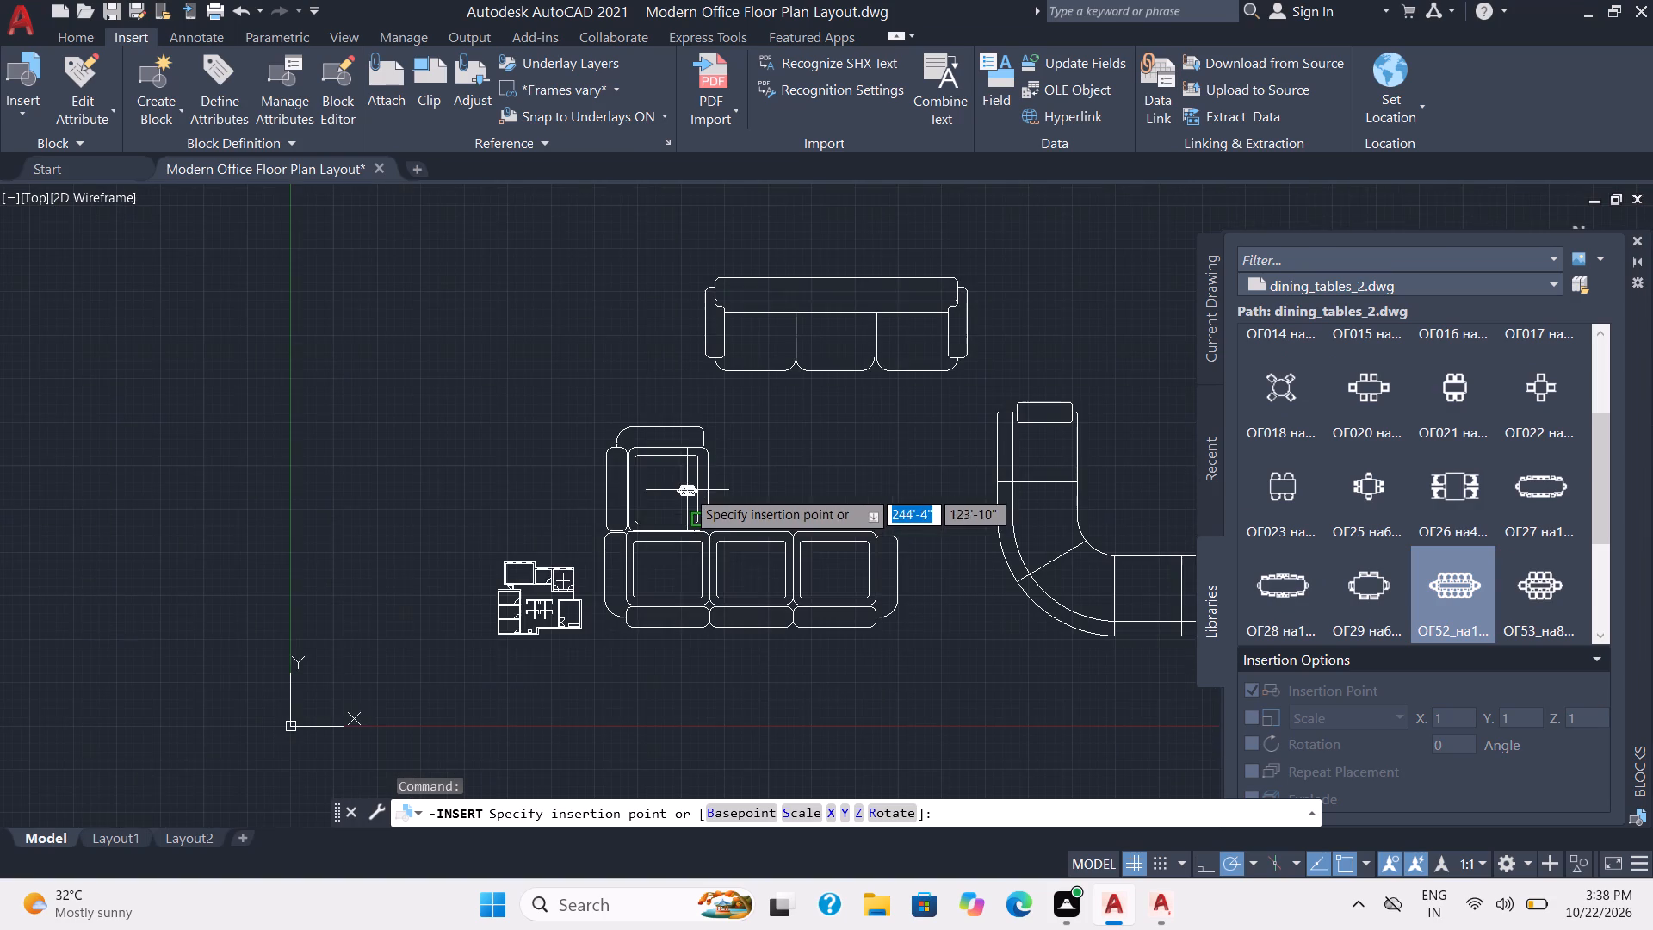
pyautogui.scroll(3, 406, 616)
pyautogui.scroll(2, 663, 579)
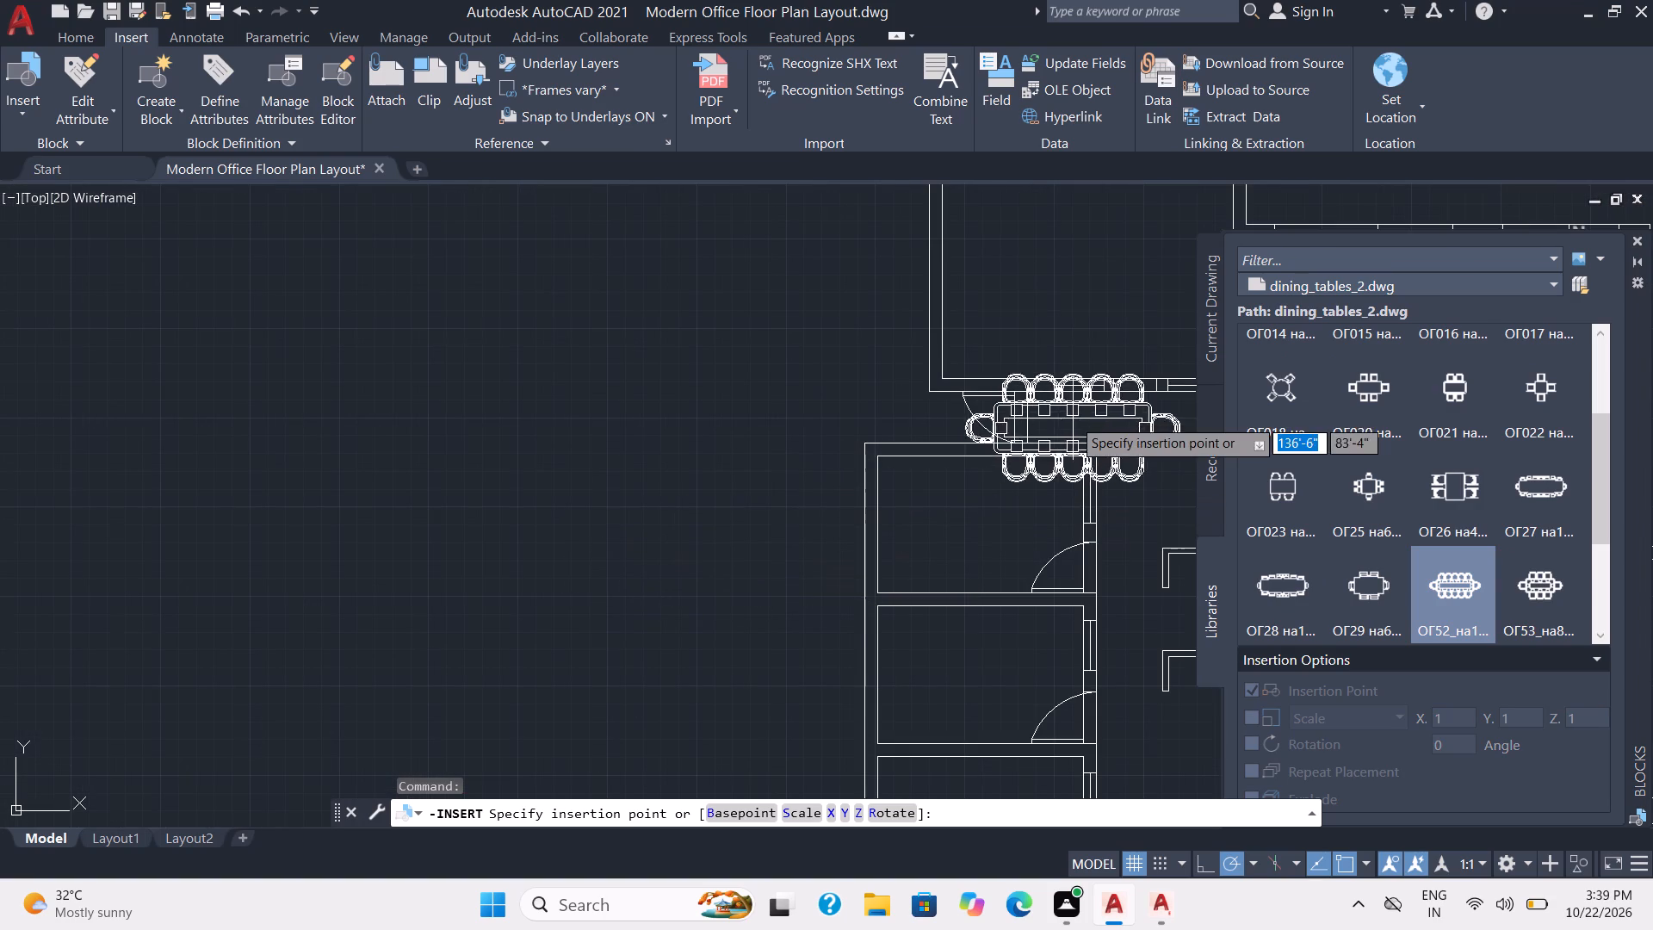
pyautogui.moveTo(1054, 287); pyautogui.dragTo(782, 321, button='middle')
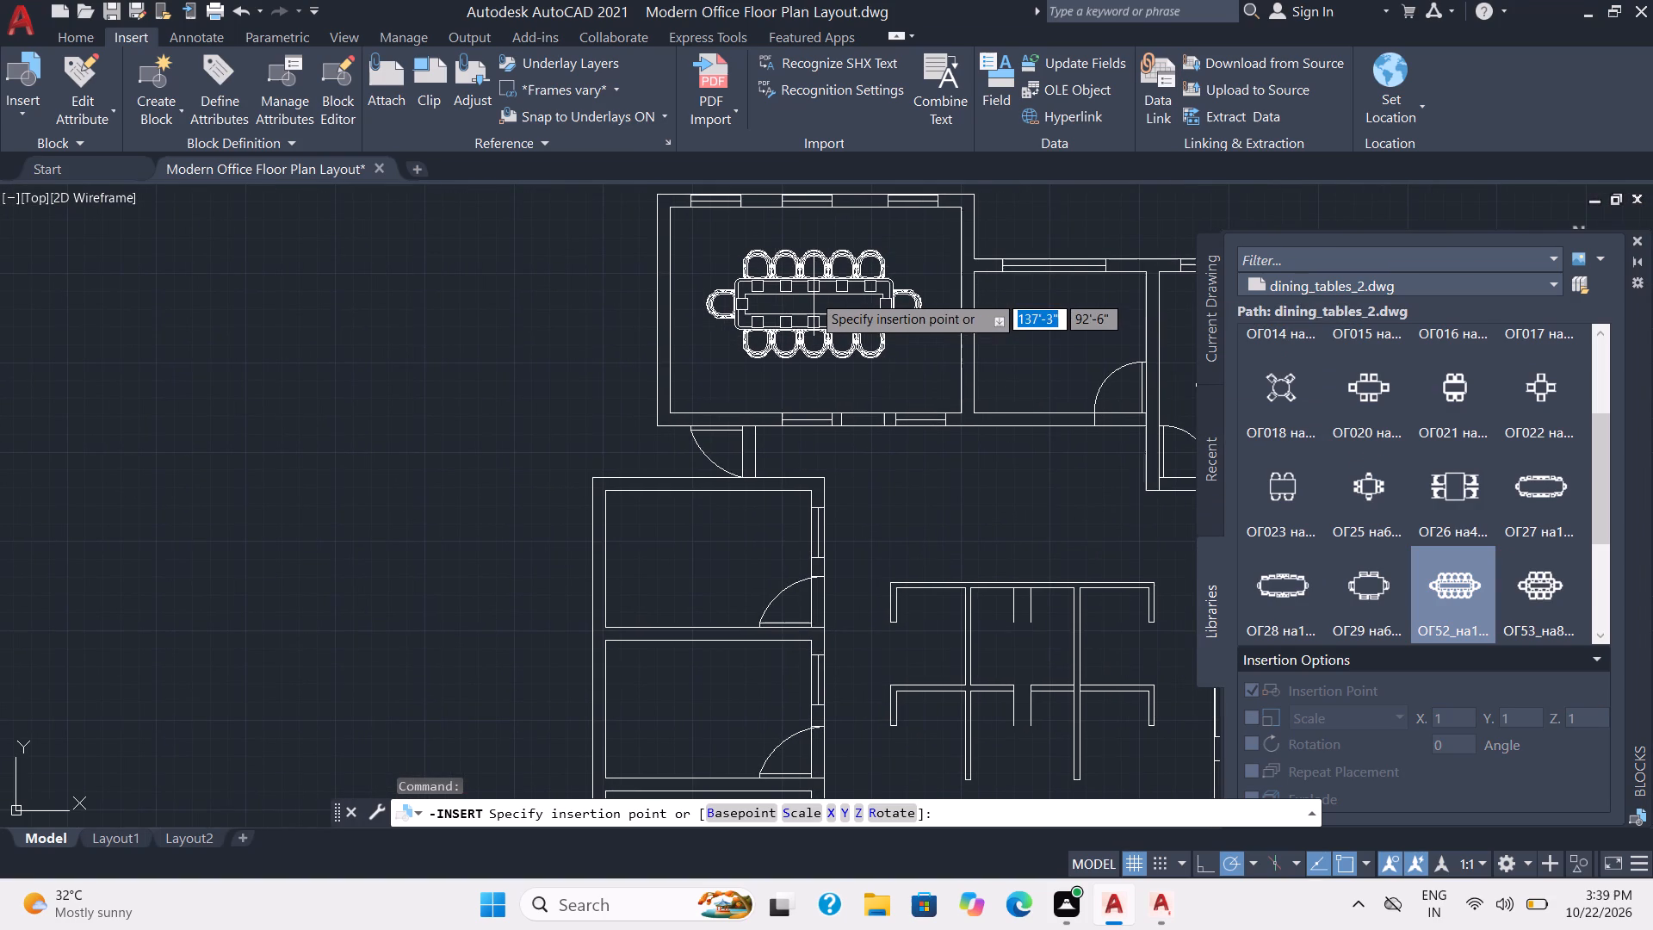
pyautogui.click(813, 297)
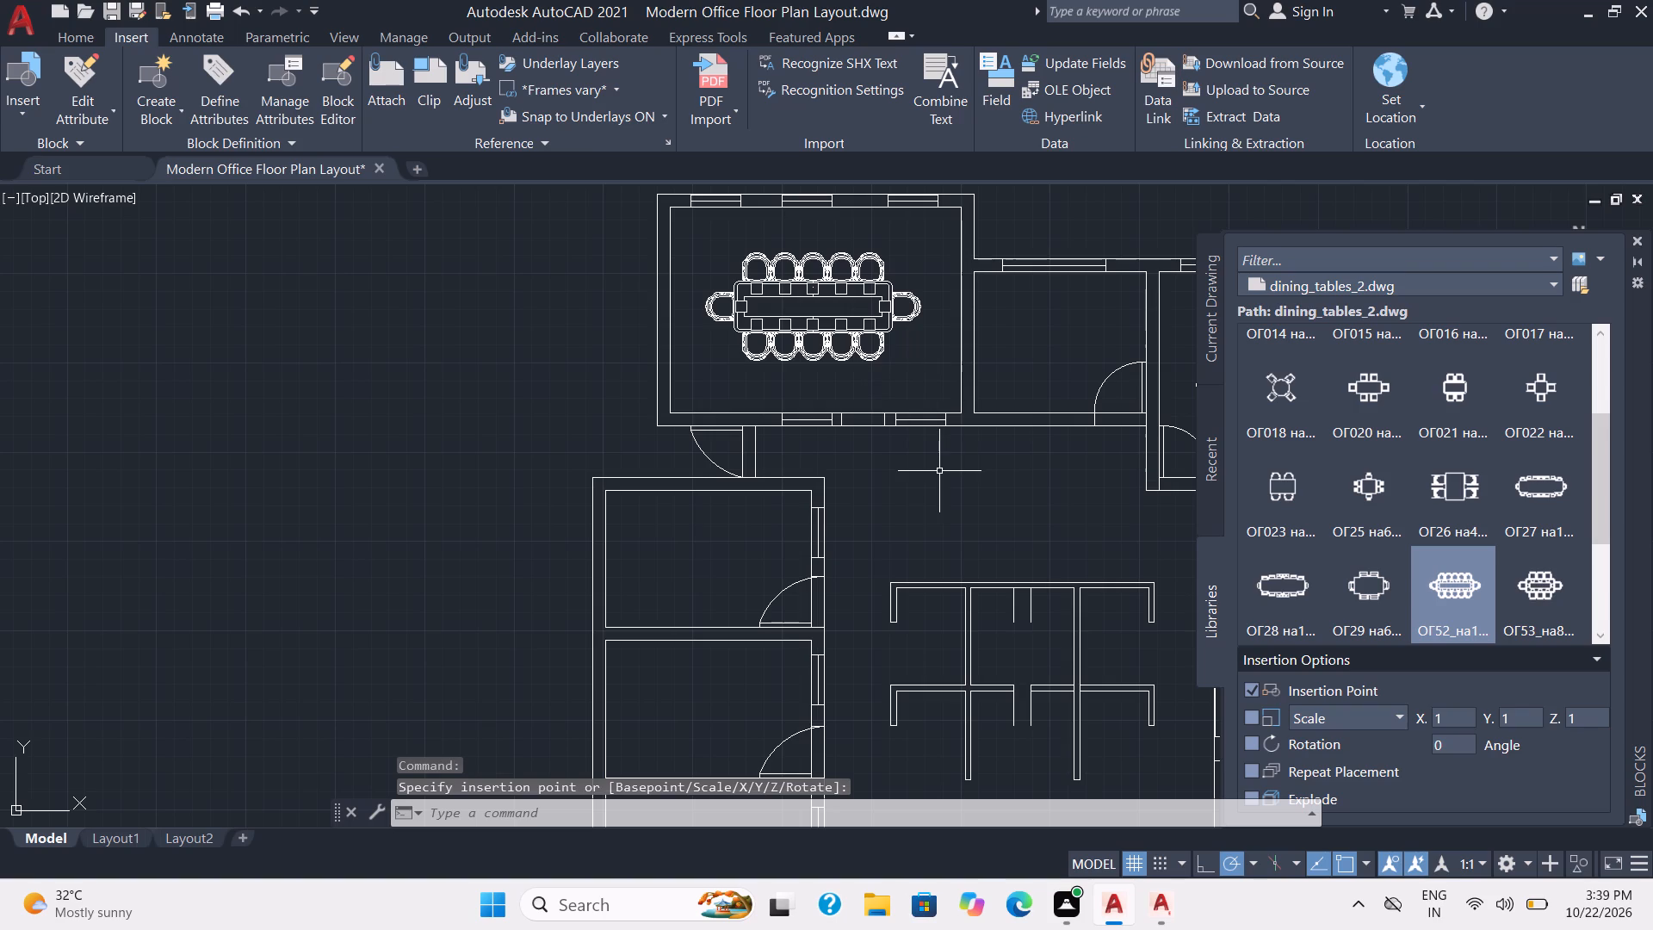
# Insert the round four-chair table block ОГ018 from the library into the plan's lower-right room, and close the block library.
pyautogui.scroll(-1, 939, 471)
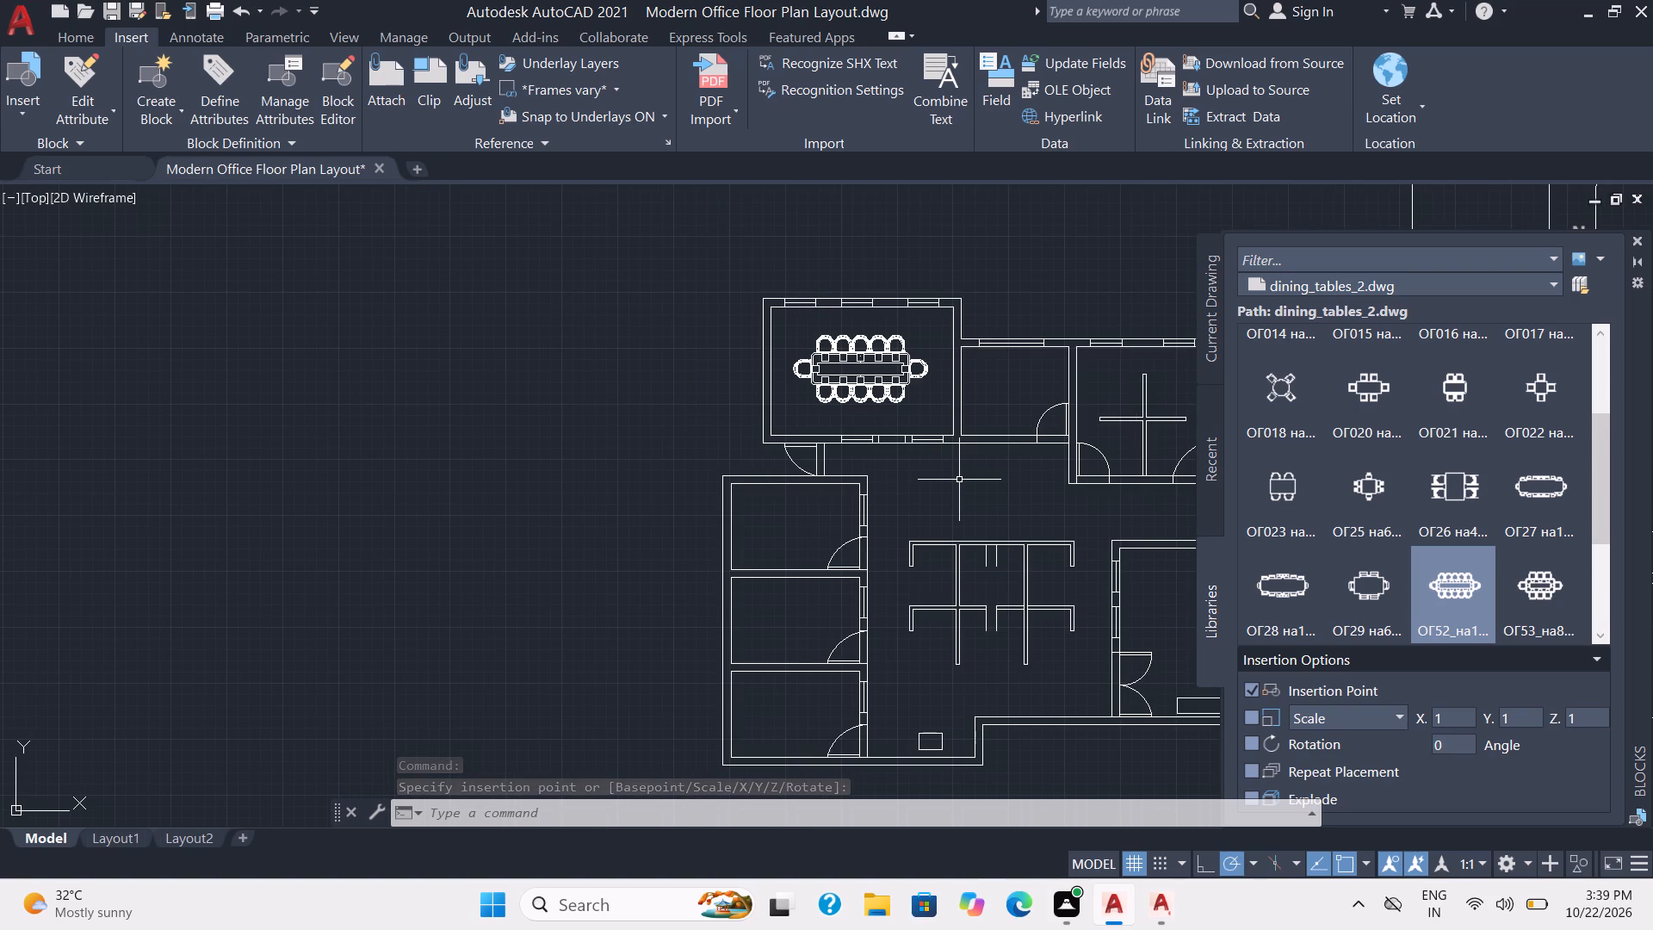
pyautogui.moveTo(957, 492); pyautogui.dragTo(777, 412, button='middle')
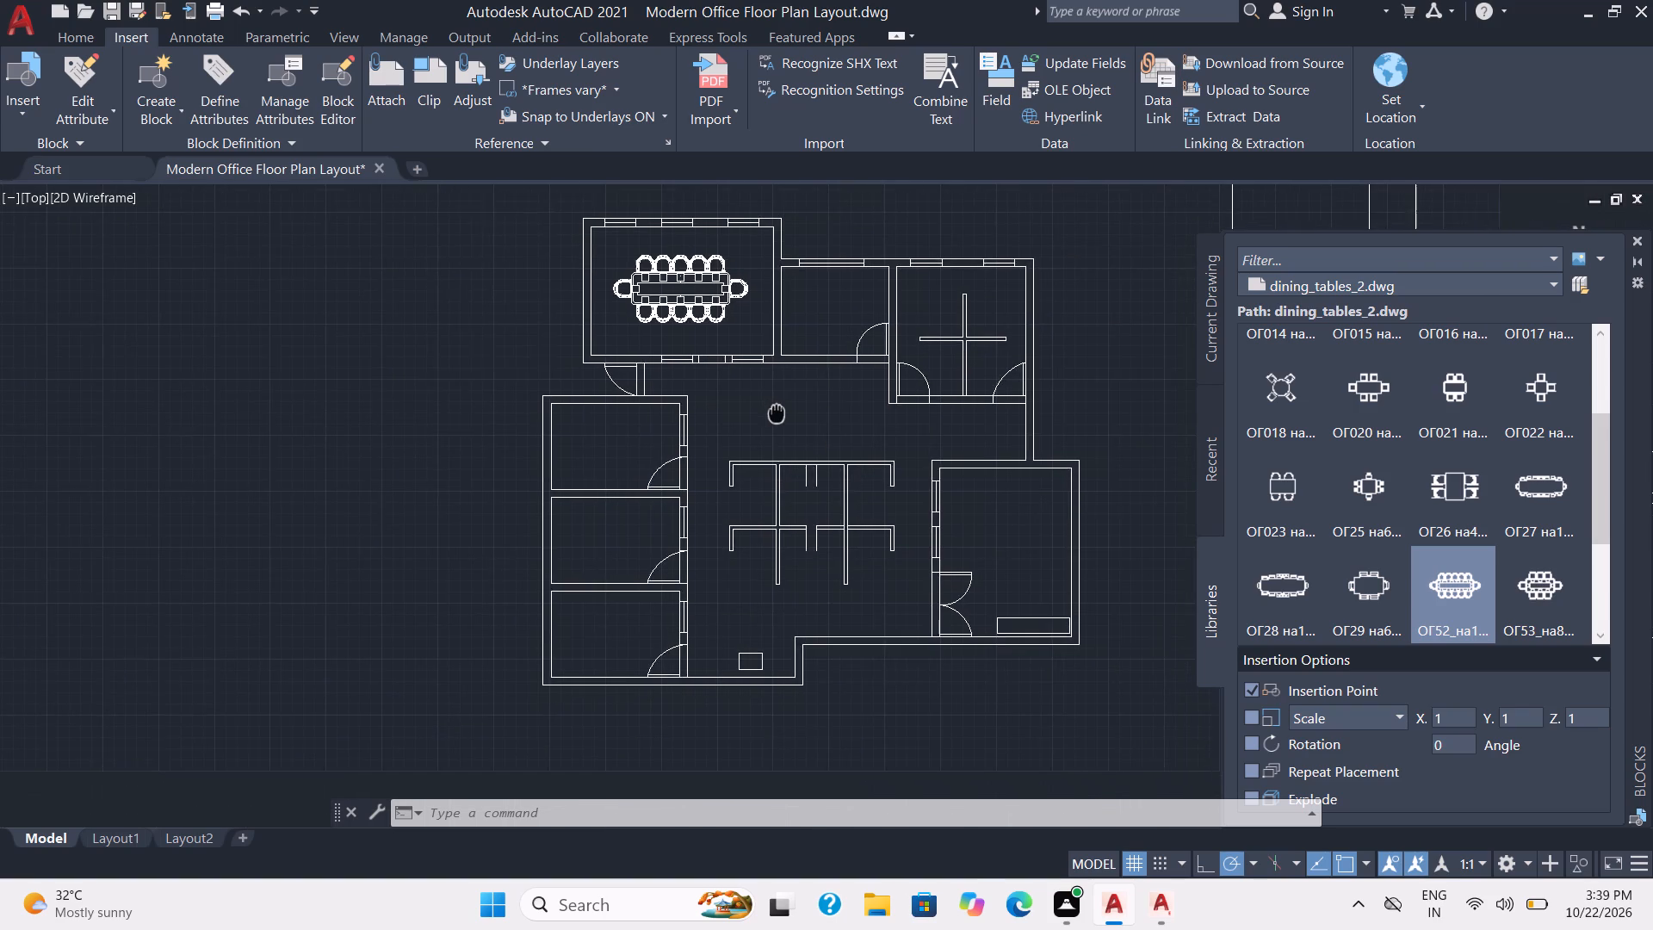
pyautogui.moveTo(777, 412); pyautogui.dragTo(760, 412, button='middle')
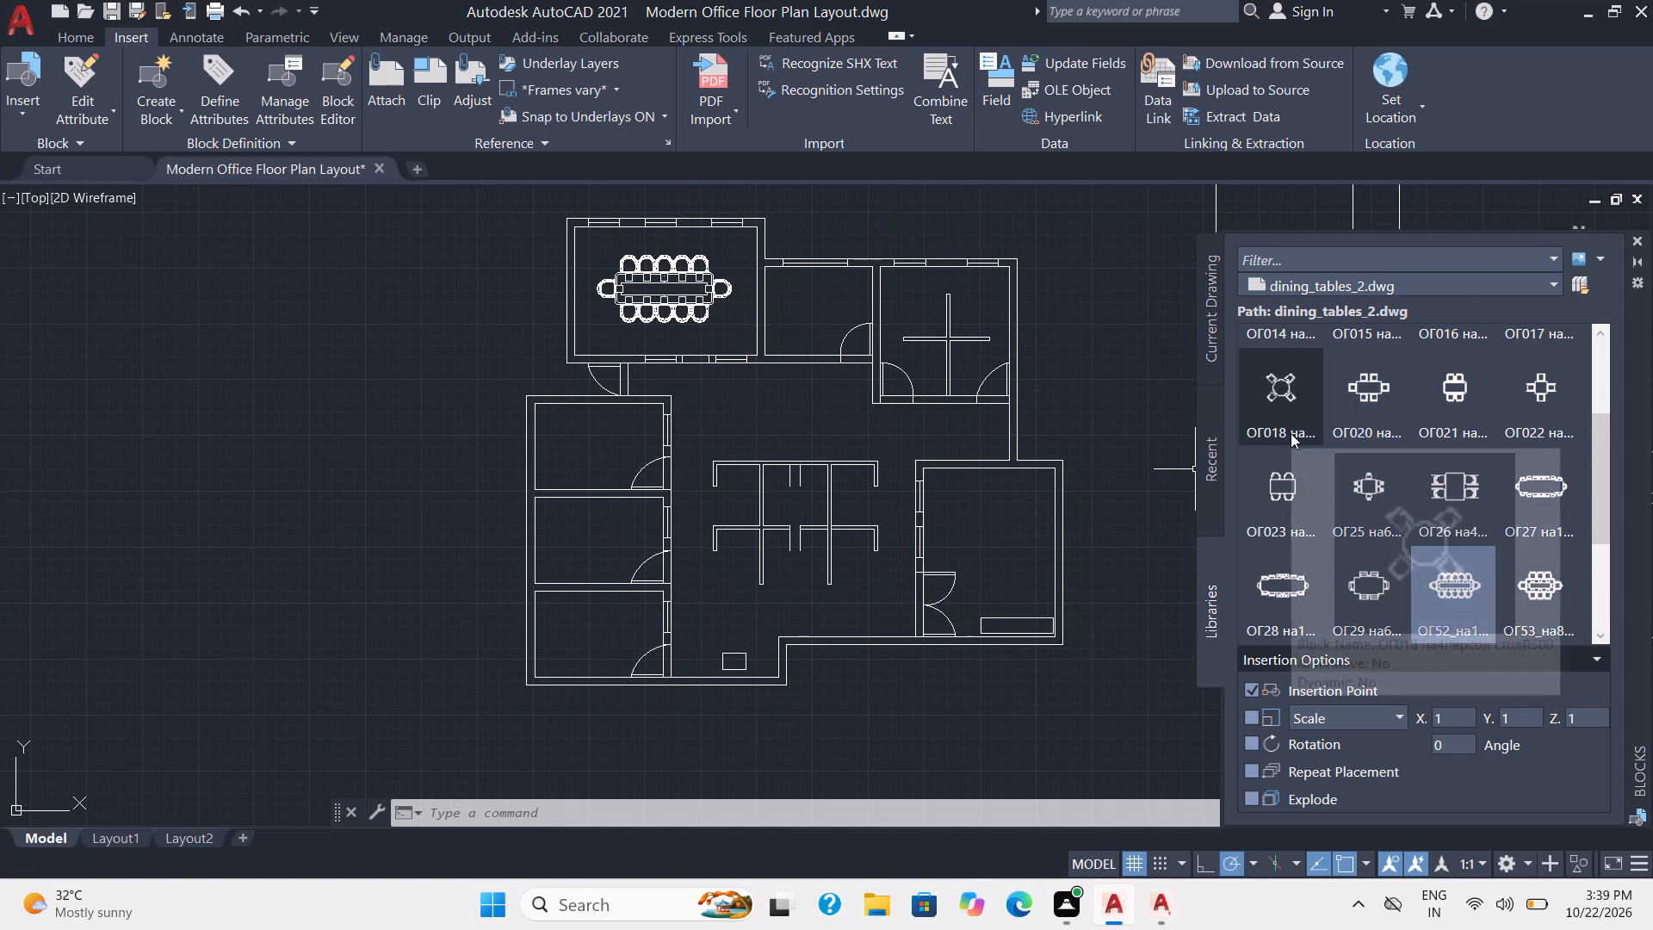
pyautogui.doubleClick(1285, 388)
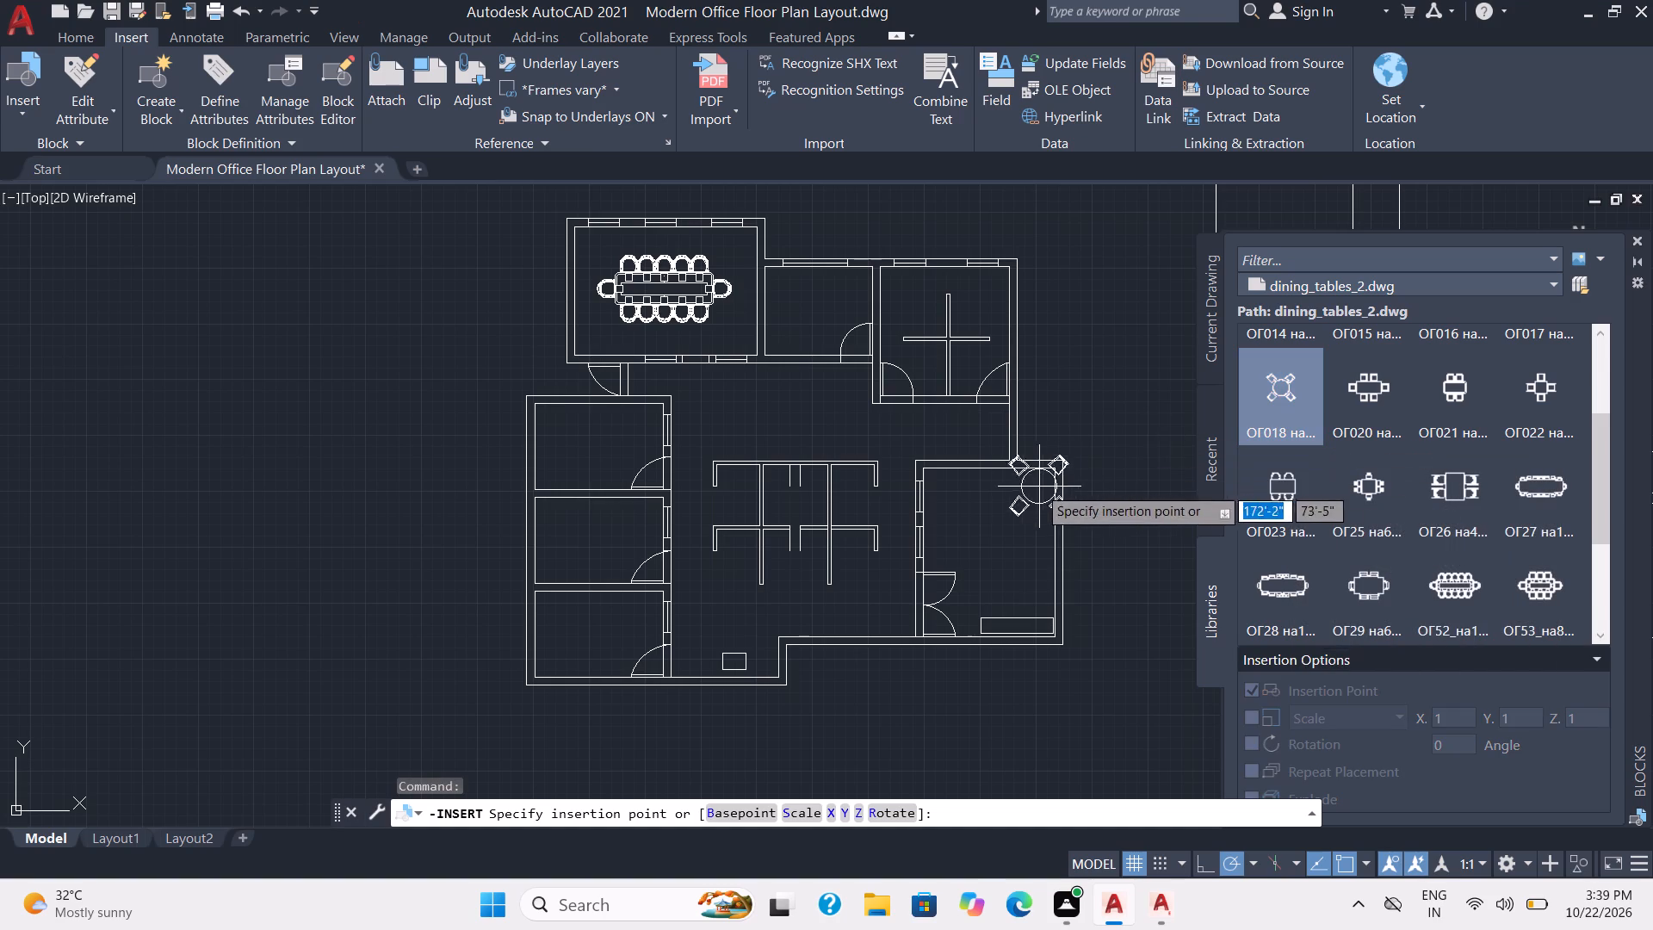
pyautogui.scroll(1, 976, 519)
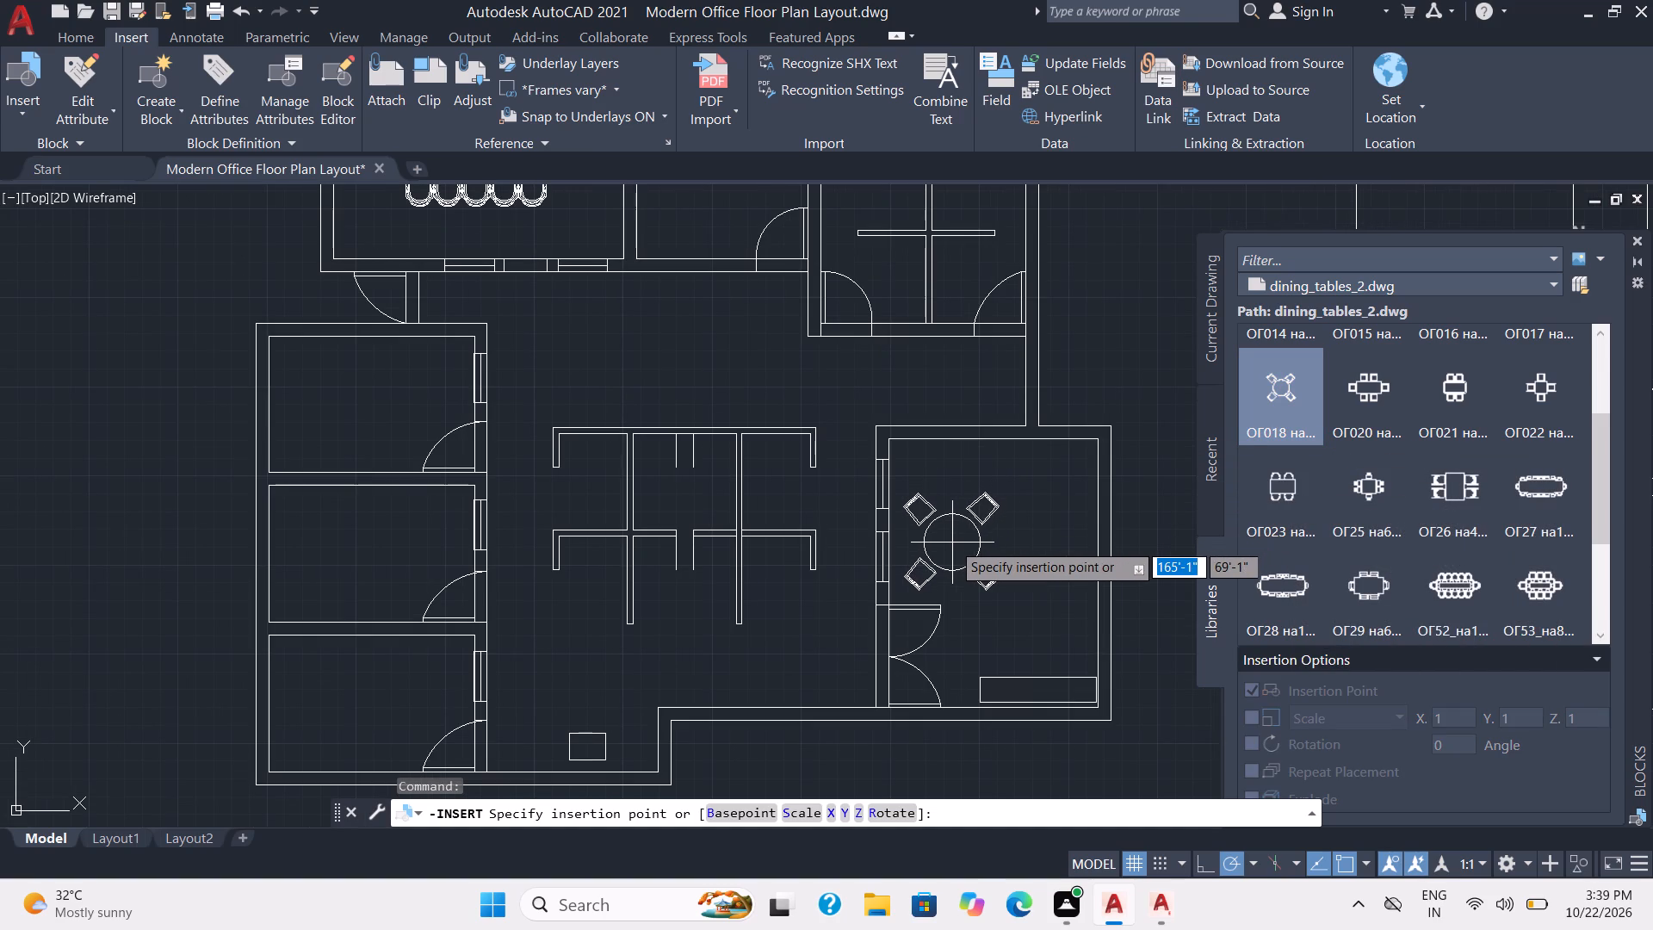
pyautogui.click(952, 542)
pyautogui.scroll(-2, 1033, 541)
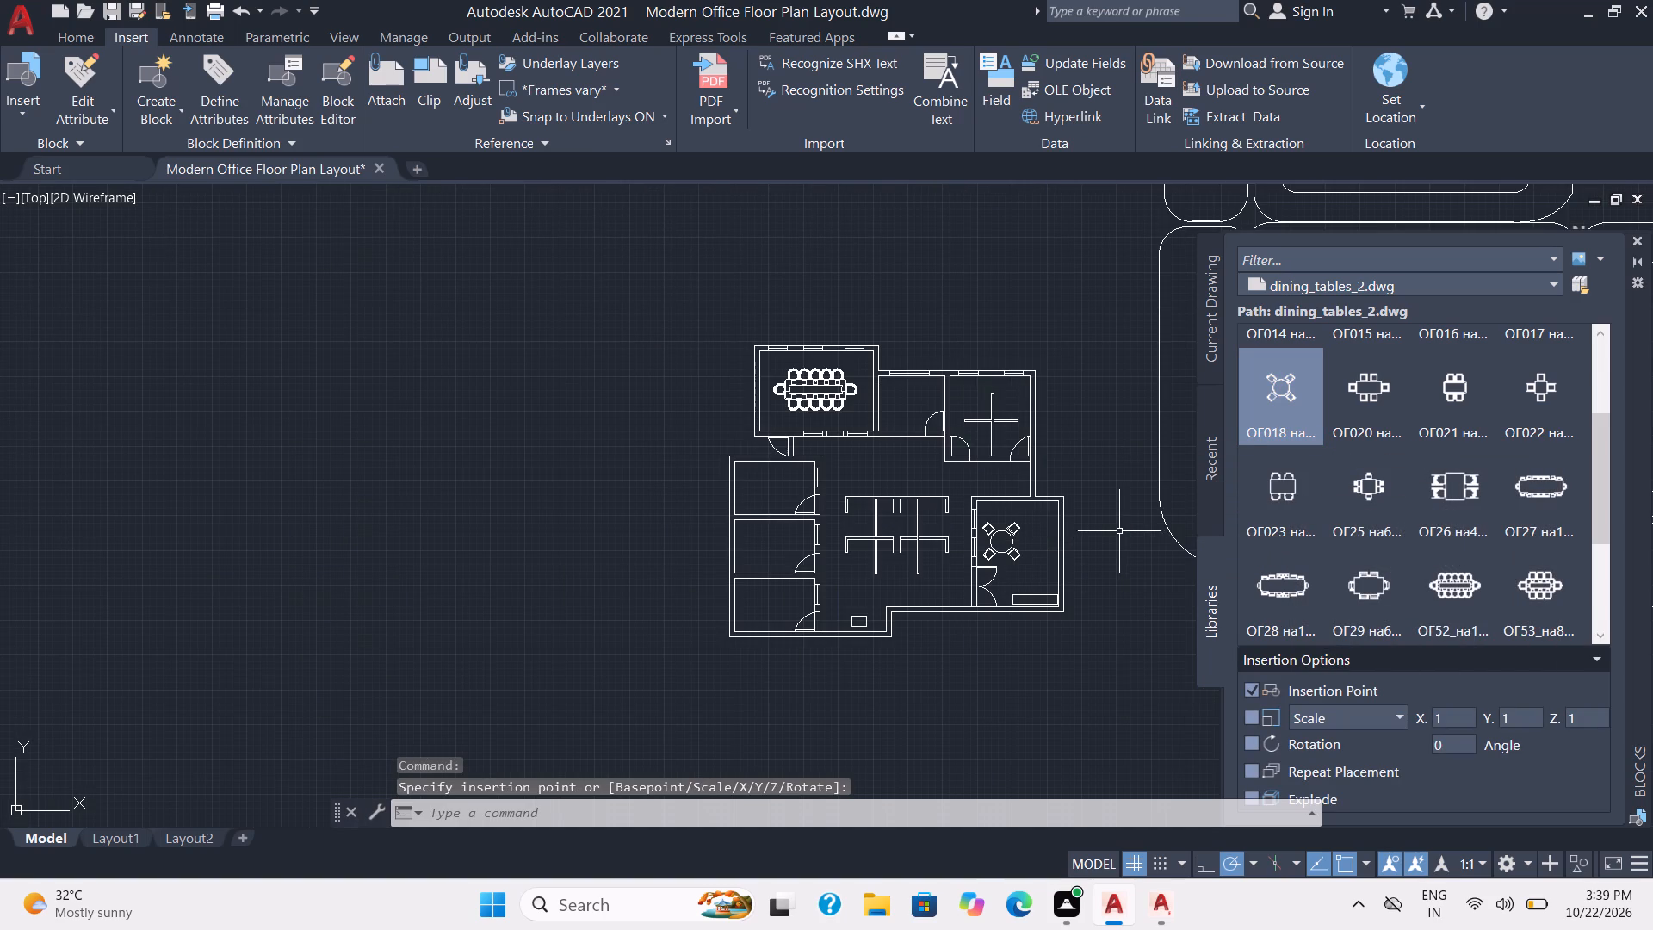
pyautogui.moveTo(1116, 530); pyautogui.dragTo(885, 574, button='middle')
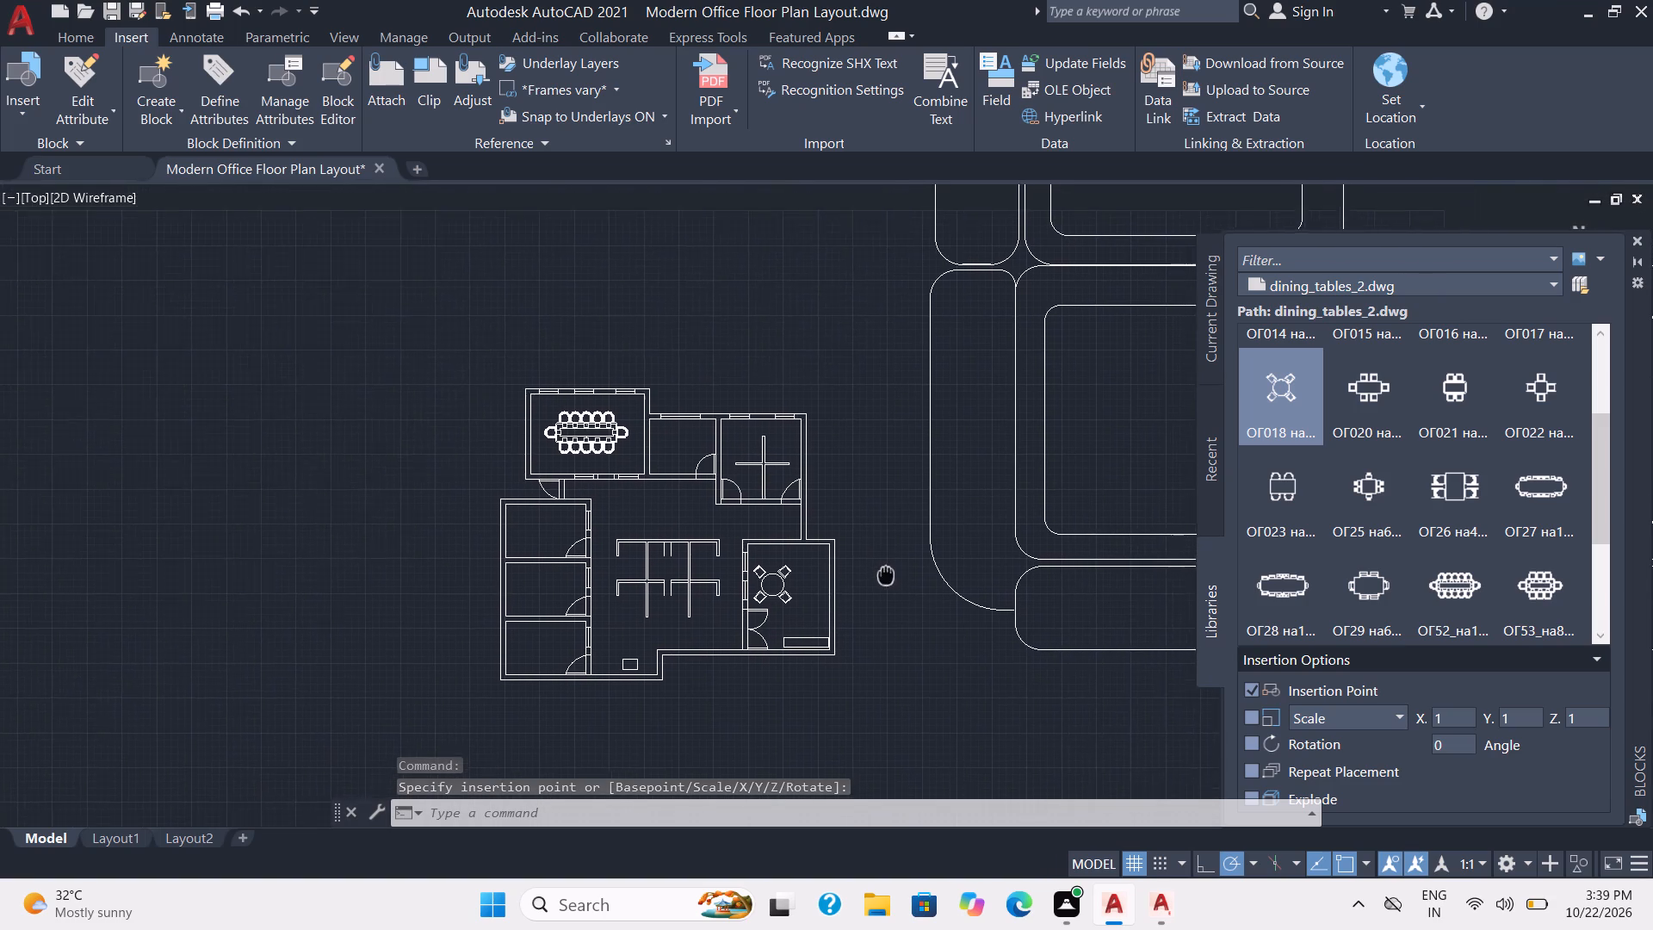
pyautogui.moveTo(885, 574); pyautogui.dragTo(876, 583, button='middle')
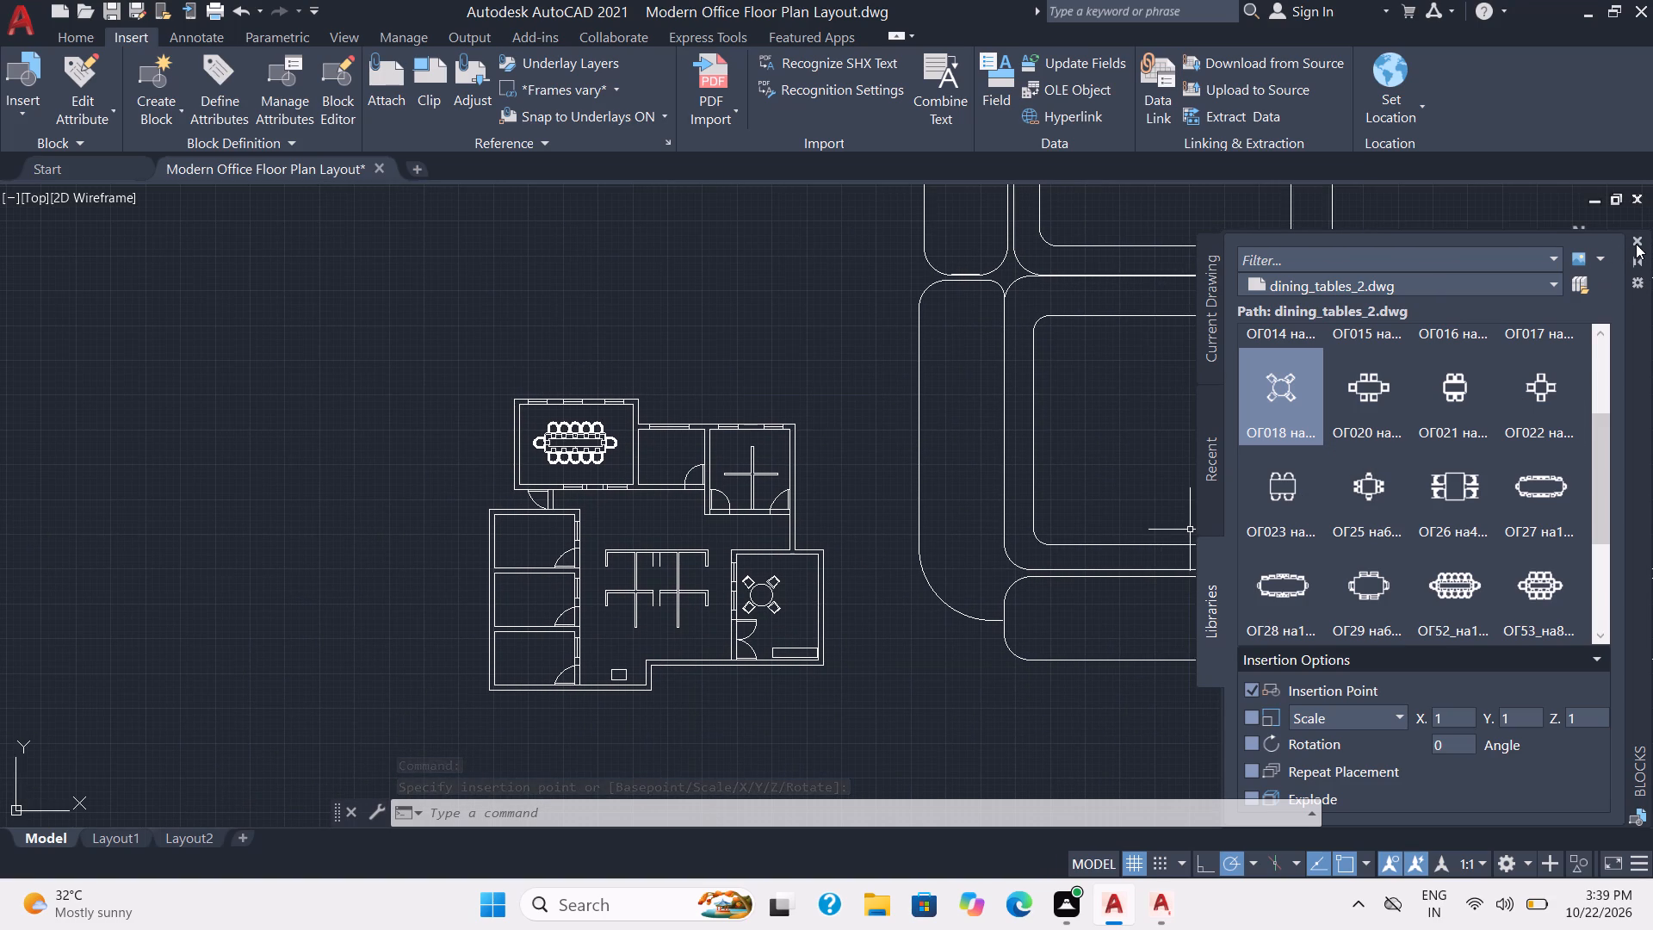
pyautogui.click(1636, 244)
# Scale the four oversized sofa blocks down together to furniture size, using a base point on the L-shaped sofa beside the floor plan.
pyautogui.scroll(-3, 1303, 594)
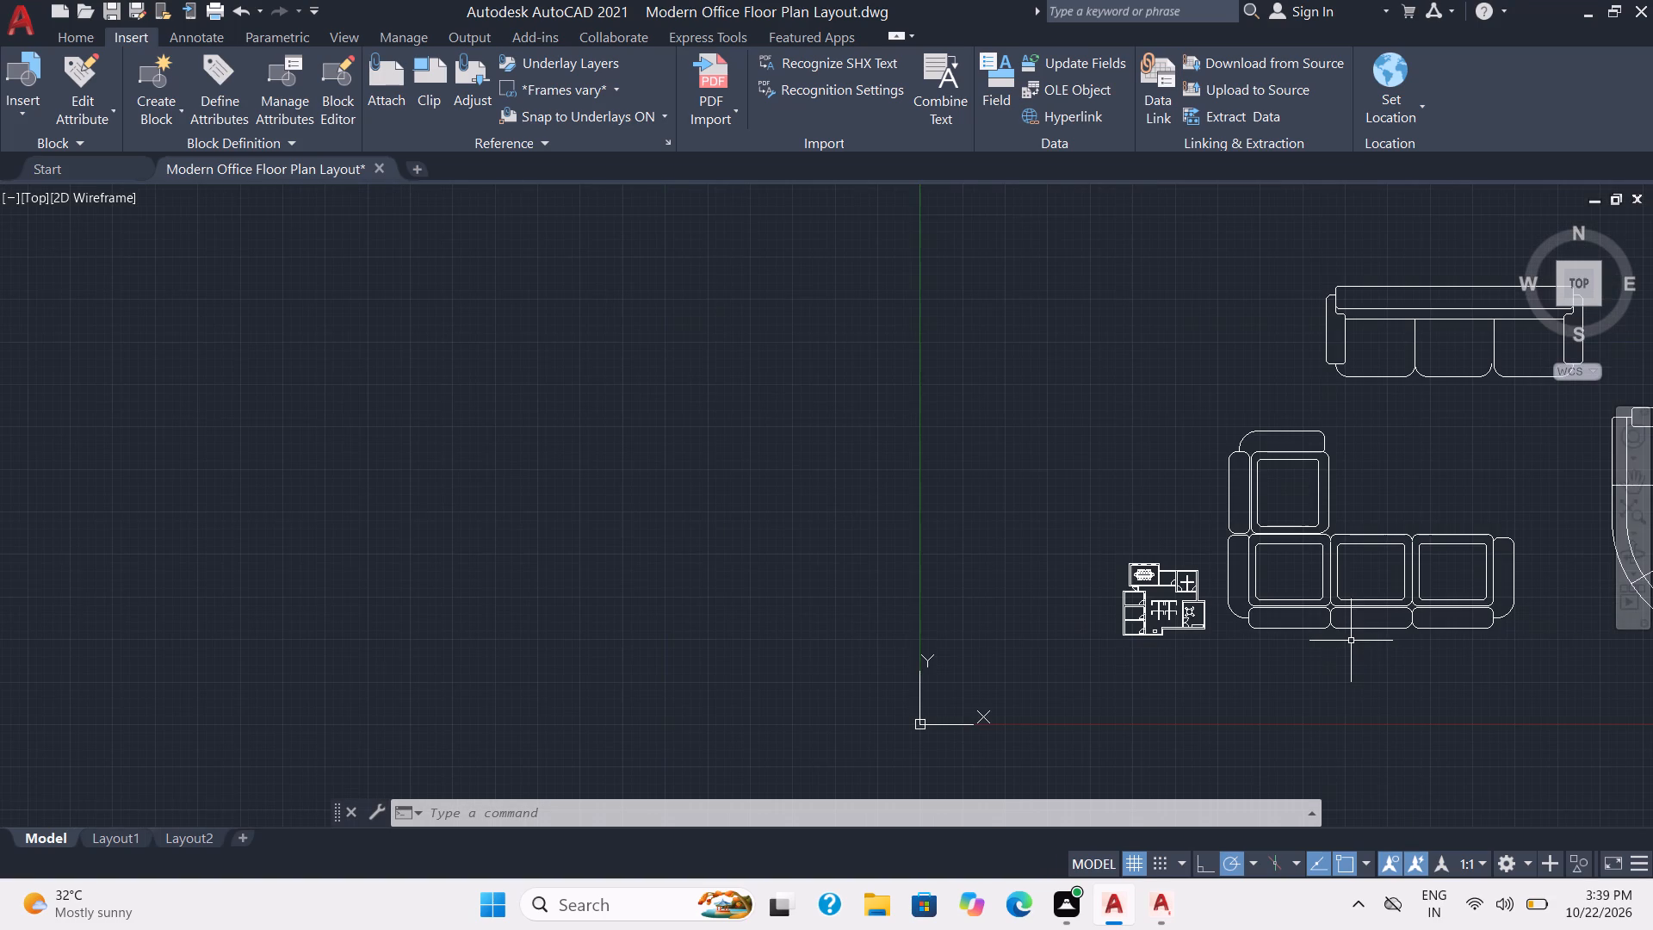
pyautogui.moveTo(1344, 666); pyautogui.dragTo(922, 688, button='middle')
pyautogui.scroll(-1, 944, 669)
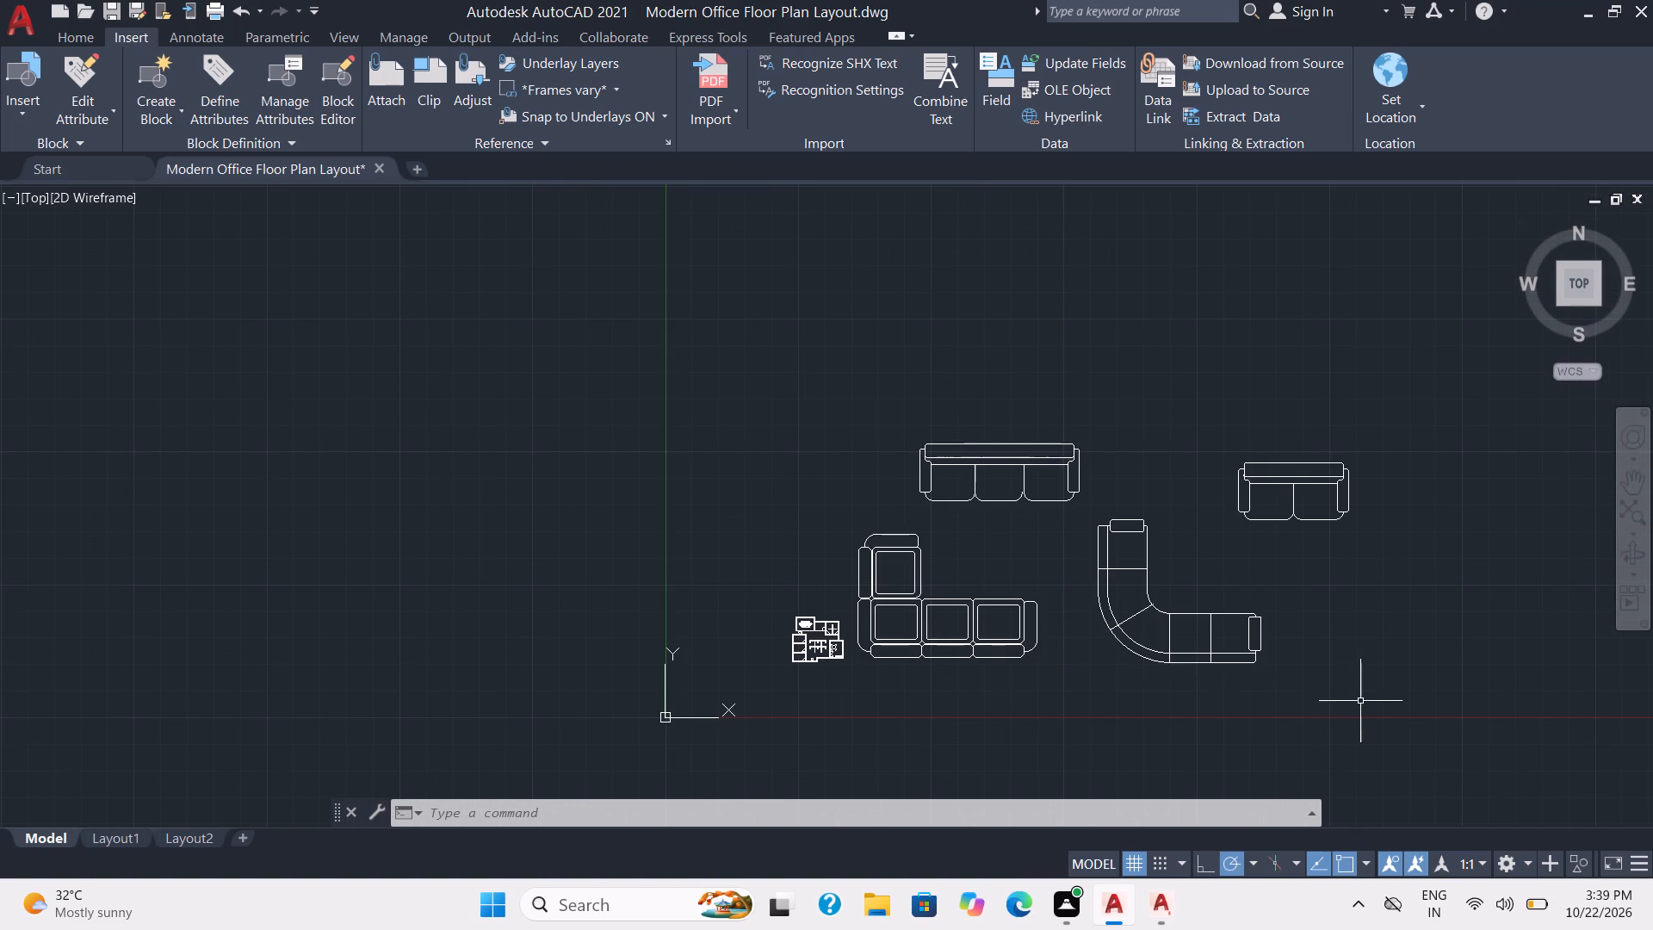
pyautogui.click(1357, 695)
pyautogui.click(972, 443)
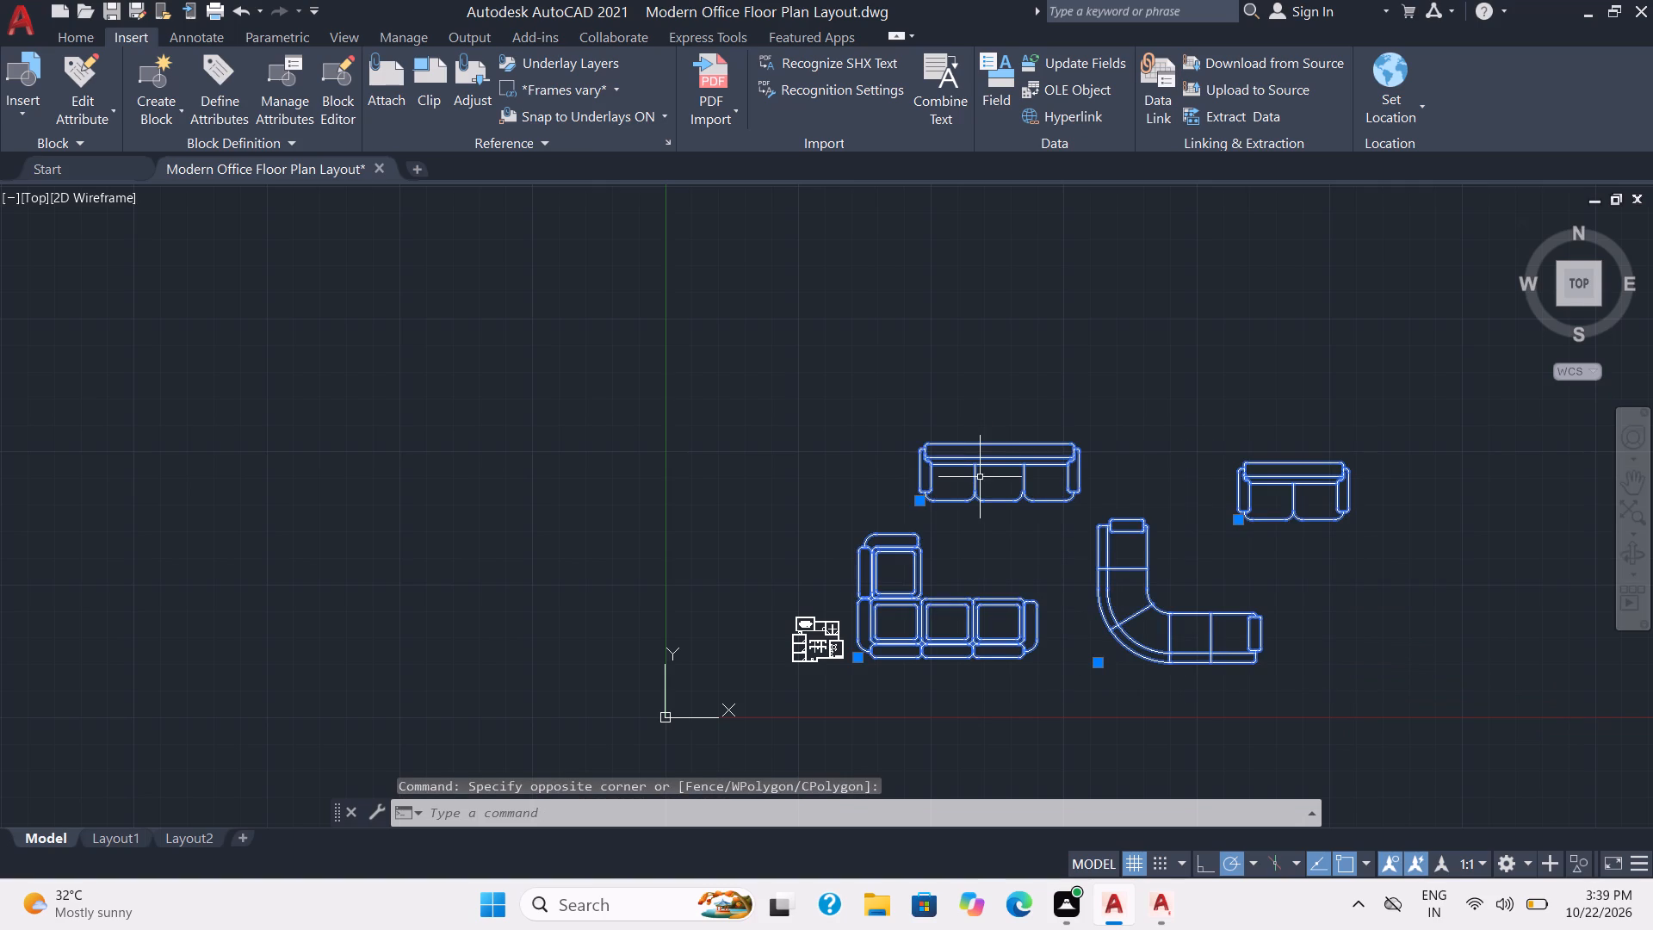
pyautogui.write('sc')
pyautogui.press('Return')
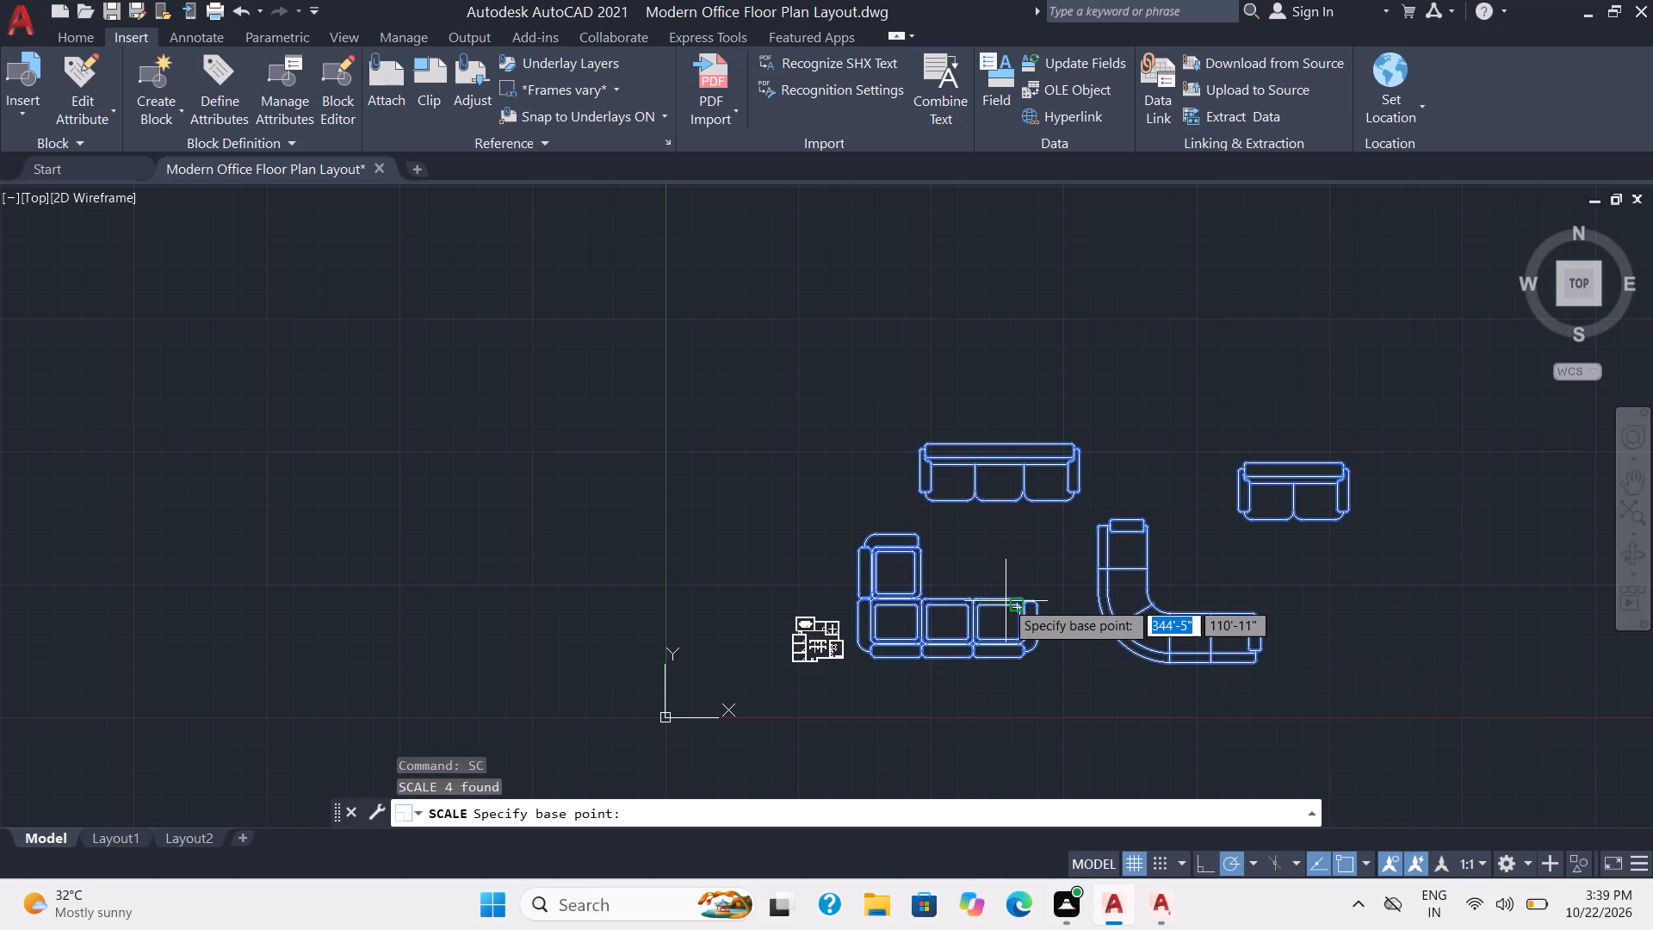
pyautogui.click(876, 639)
pyautogui.click(890, 634)
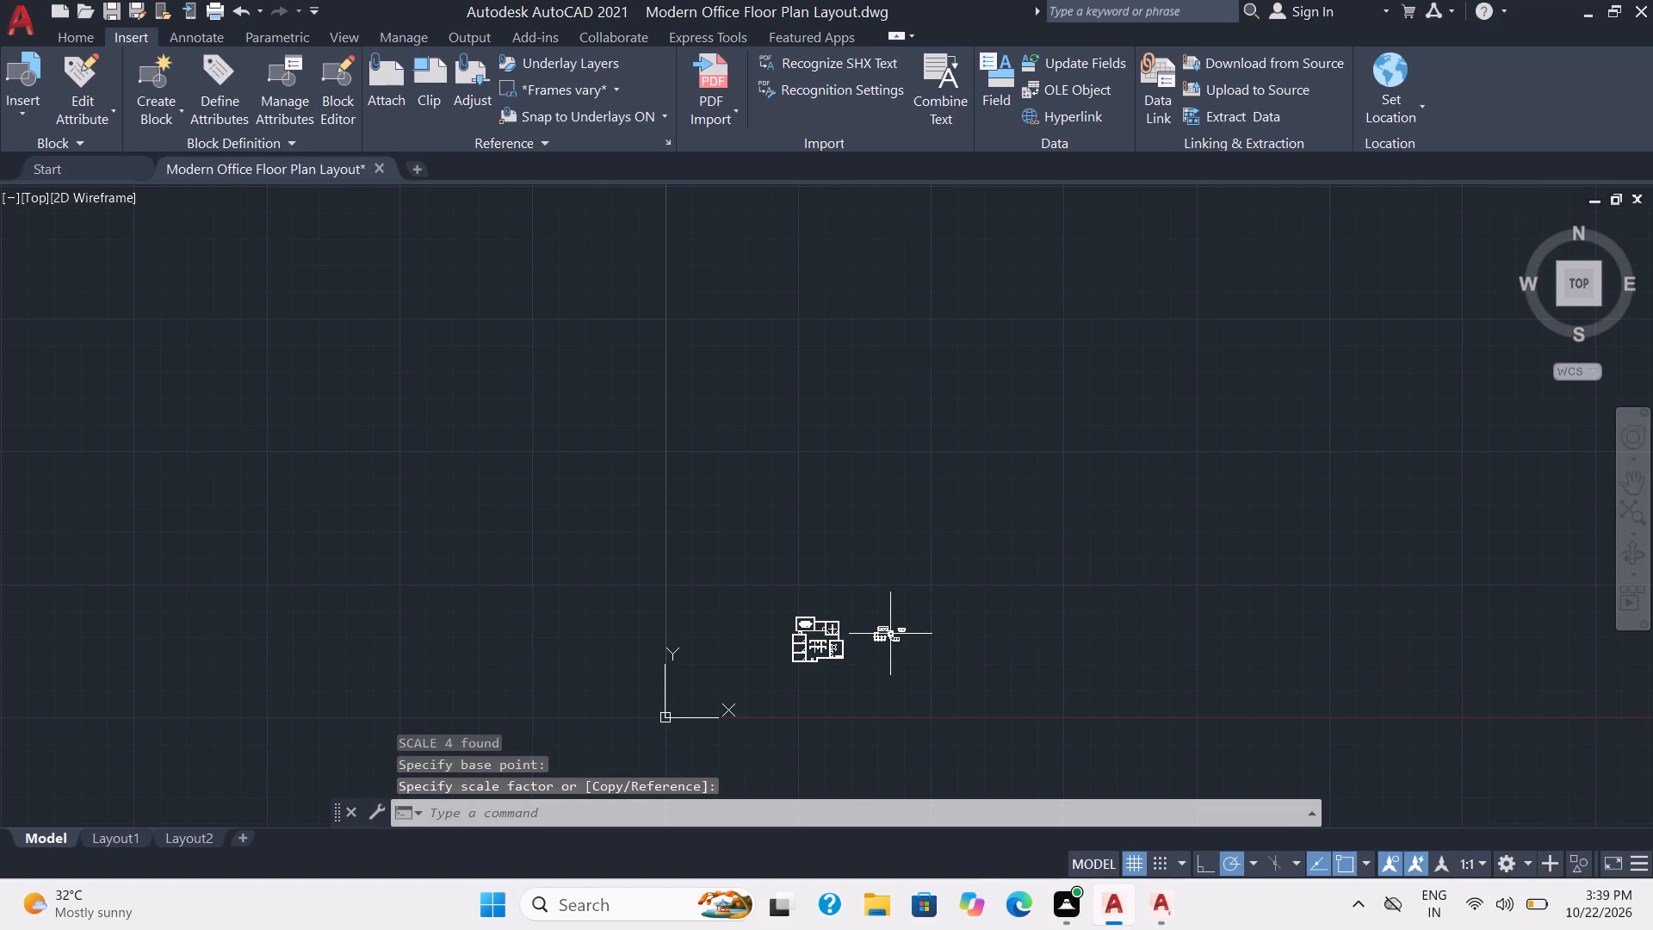
# Scale the round four-chair table in the lower-right room down to about half size from its centre.
pyautogui.scroll(3, 939, 655)
pyautogui.moveTo(822, 658); pyautogui.dragTo(1268, 658, button='middle')
pyautogui.moveTo(1154, 686); pyautogui.dragTo(1081, 613, button='middle')
pyautogui.scroll(1, 1028, 601)
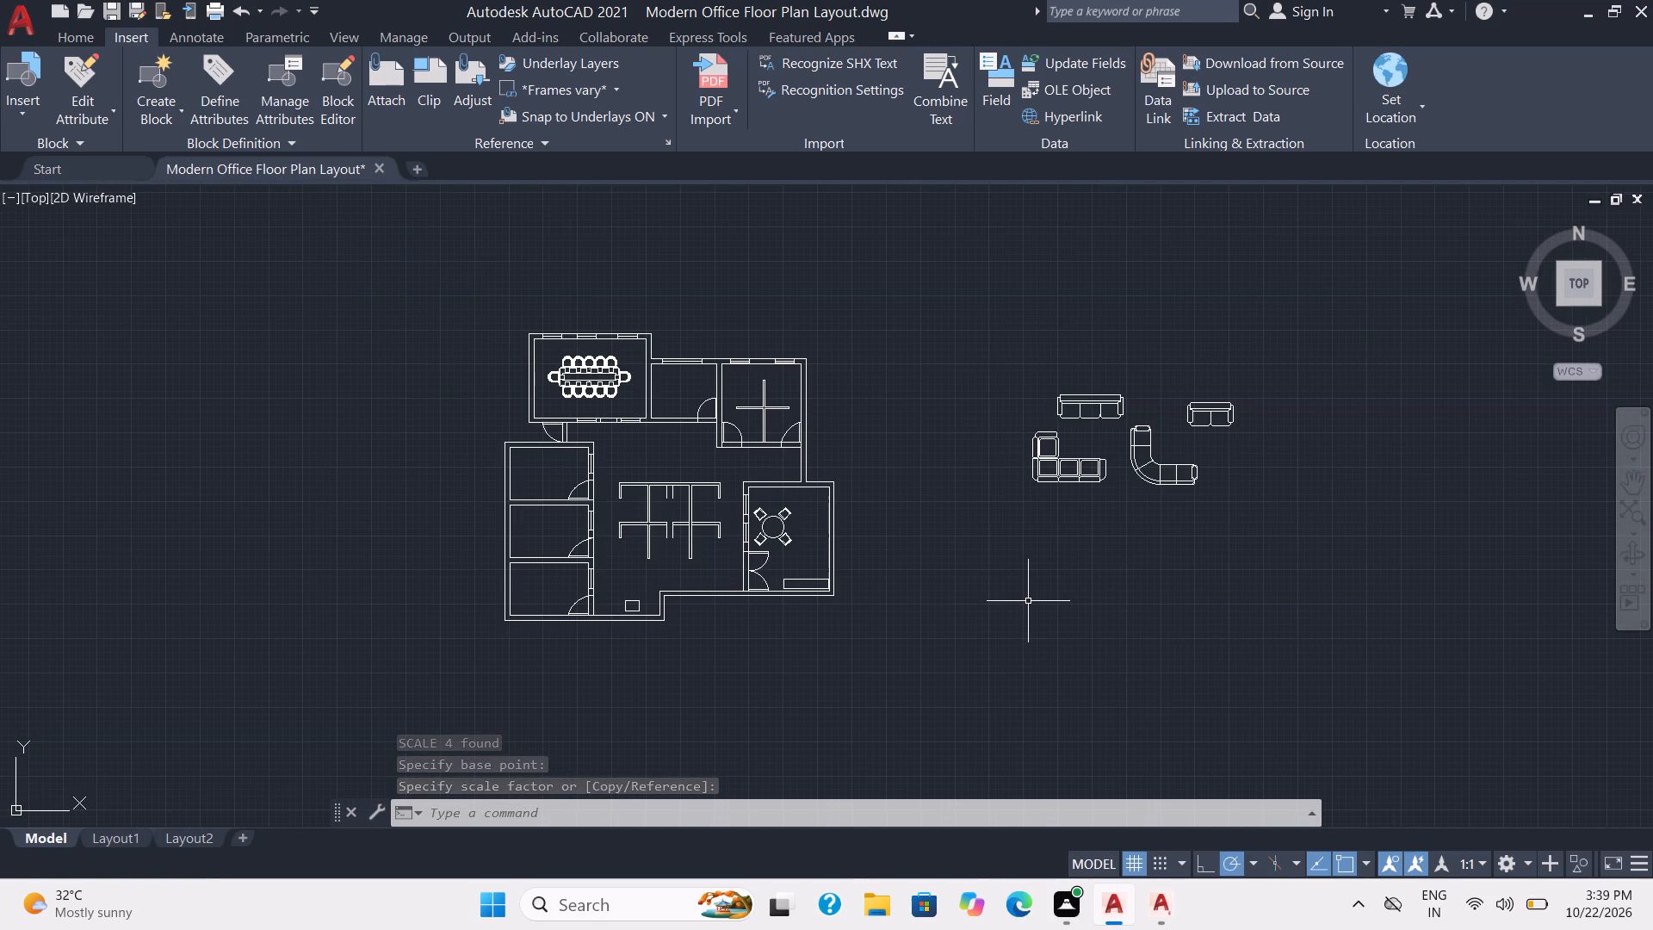
pyautogui.moveTo(1028, 600); pyautogui.dragTo(1033, 588, button='middle')
pyautogui.scroll(1, 1033, 588)
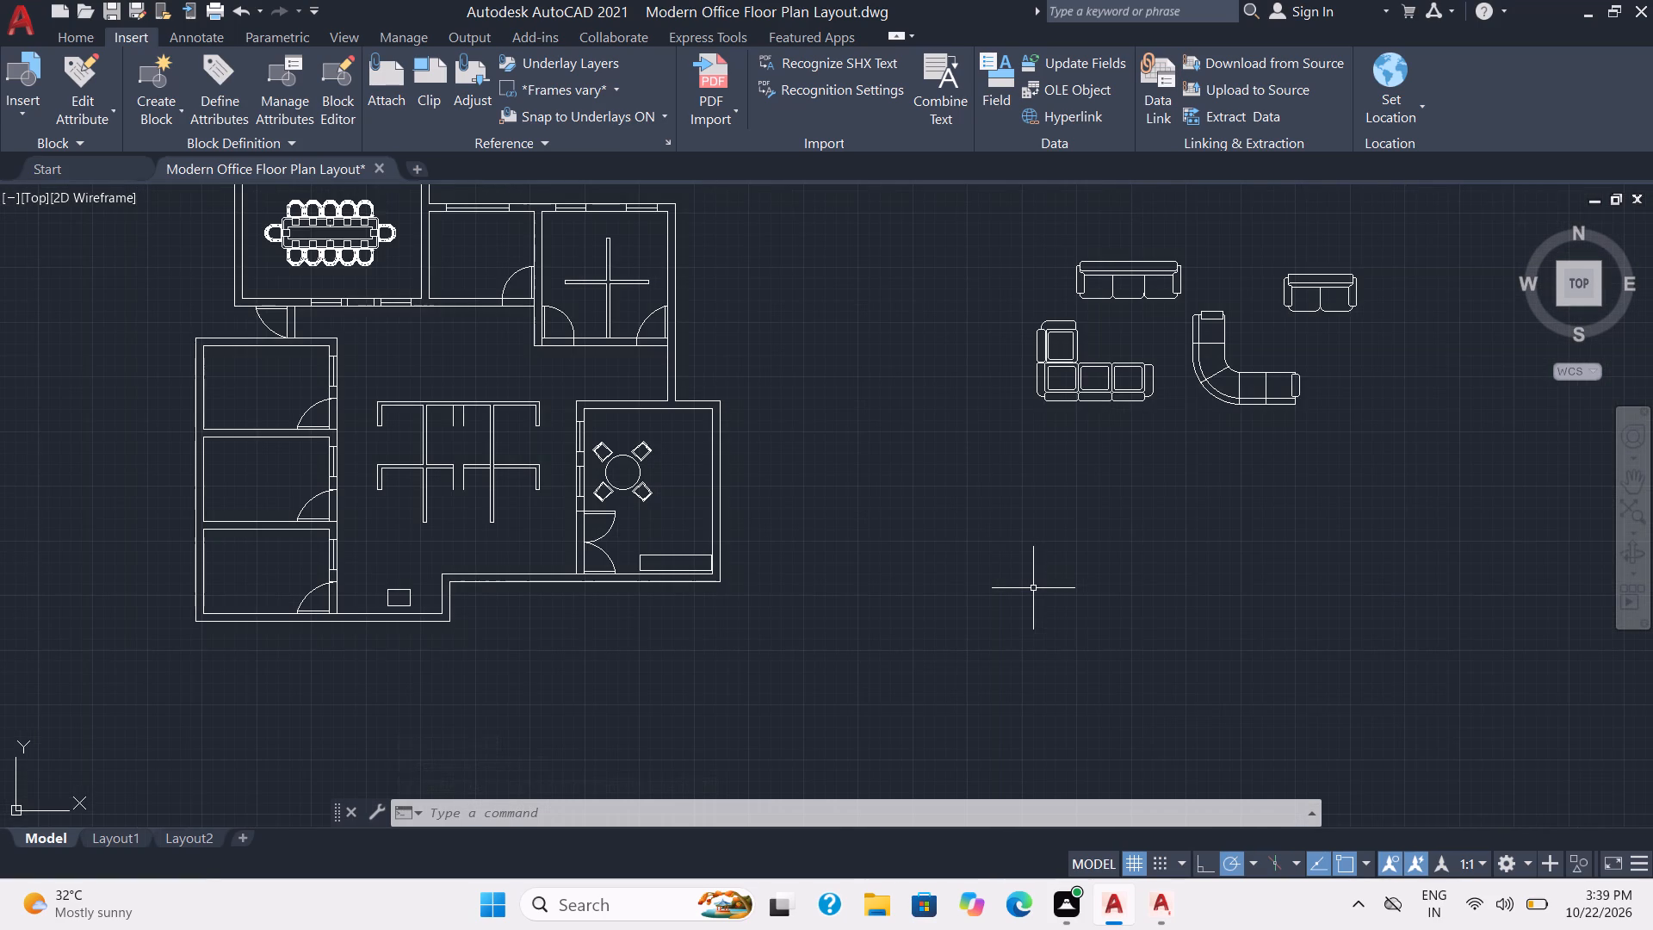
pyautogui.scroll(-1, 1033, 588)
pyautogui.click(791, 533)
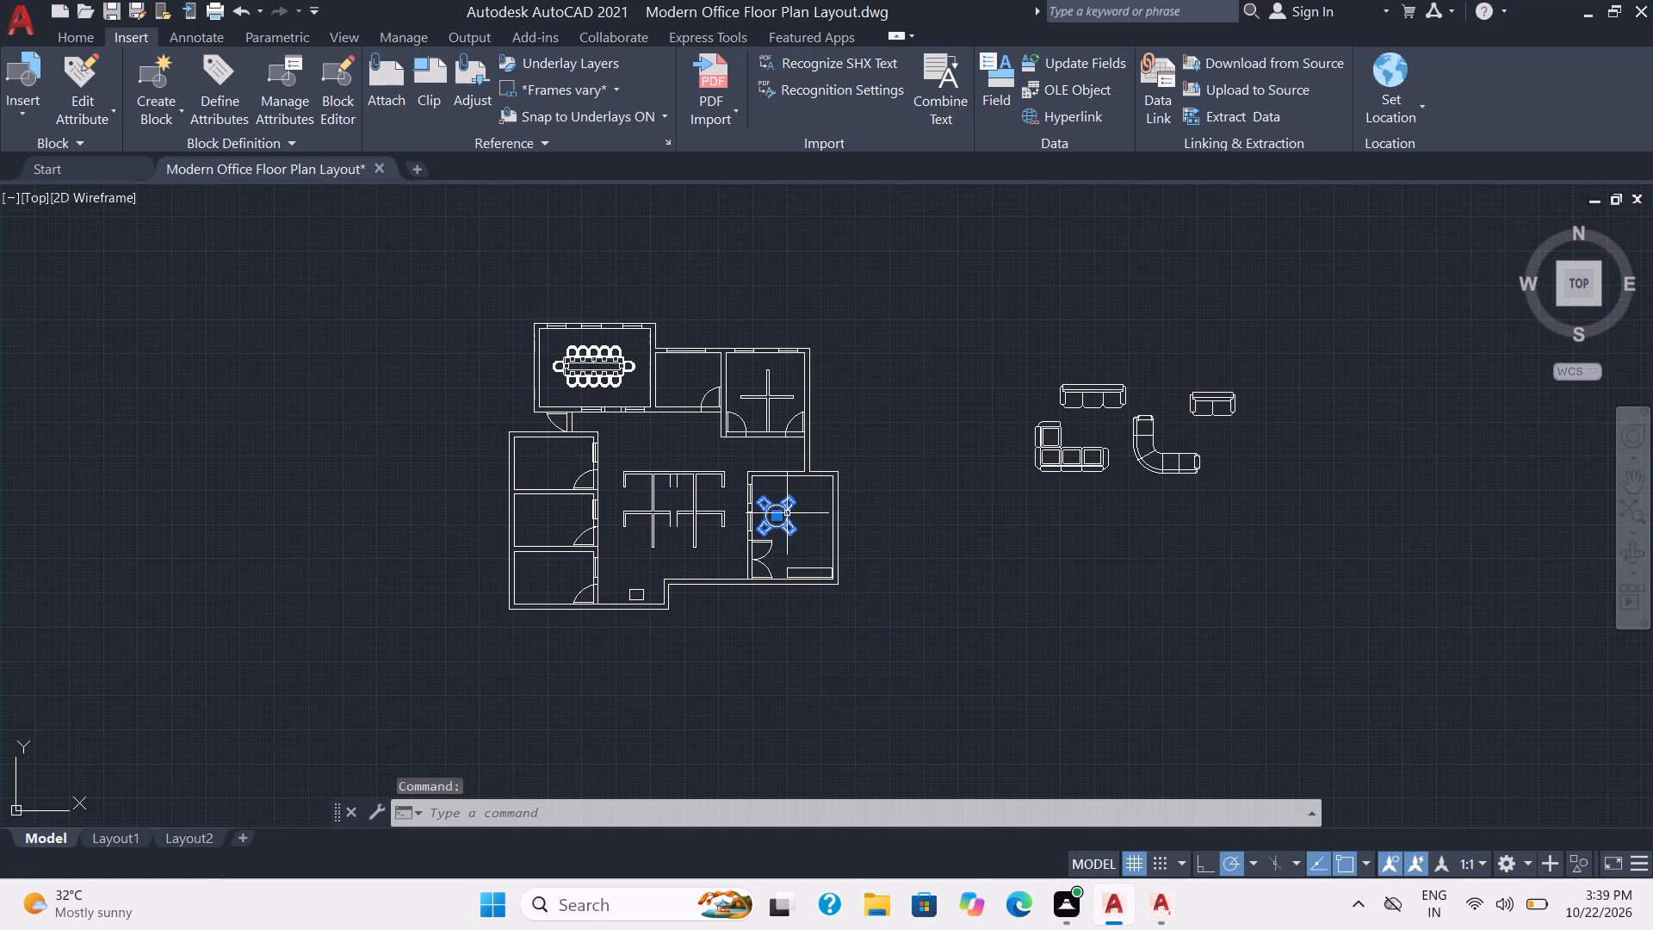
pyautogui.write('sc')
pyautogui.press('Return')
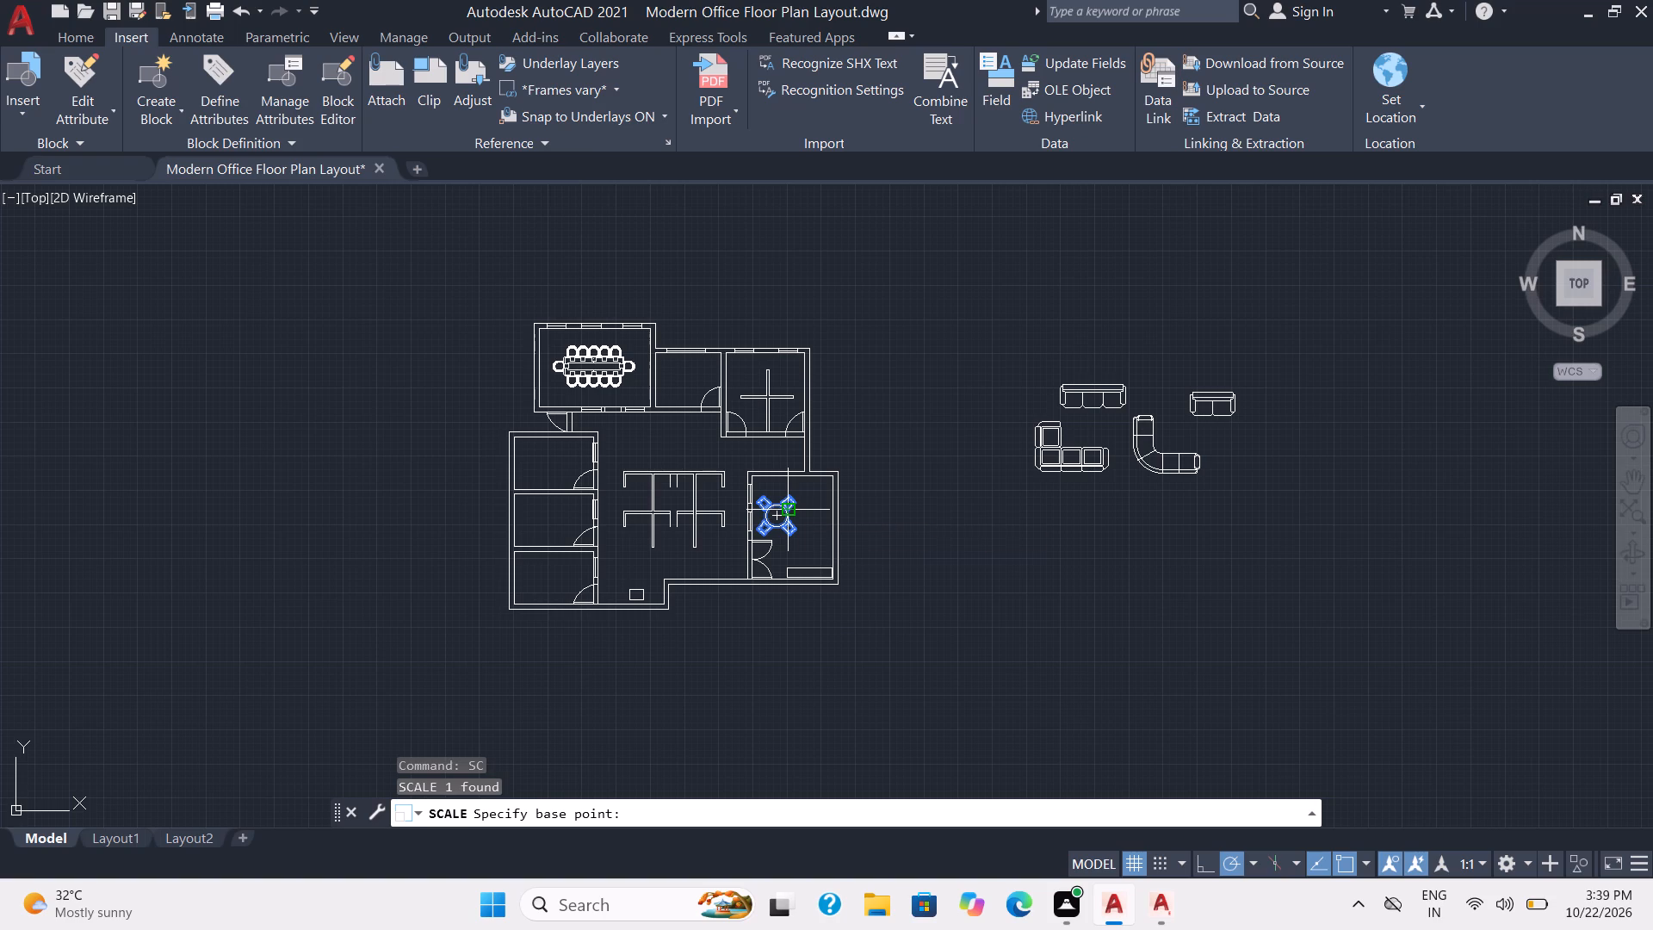
pyautogui.scroll(2, 787, 513)
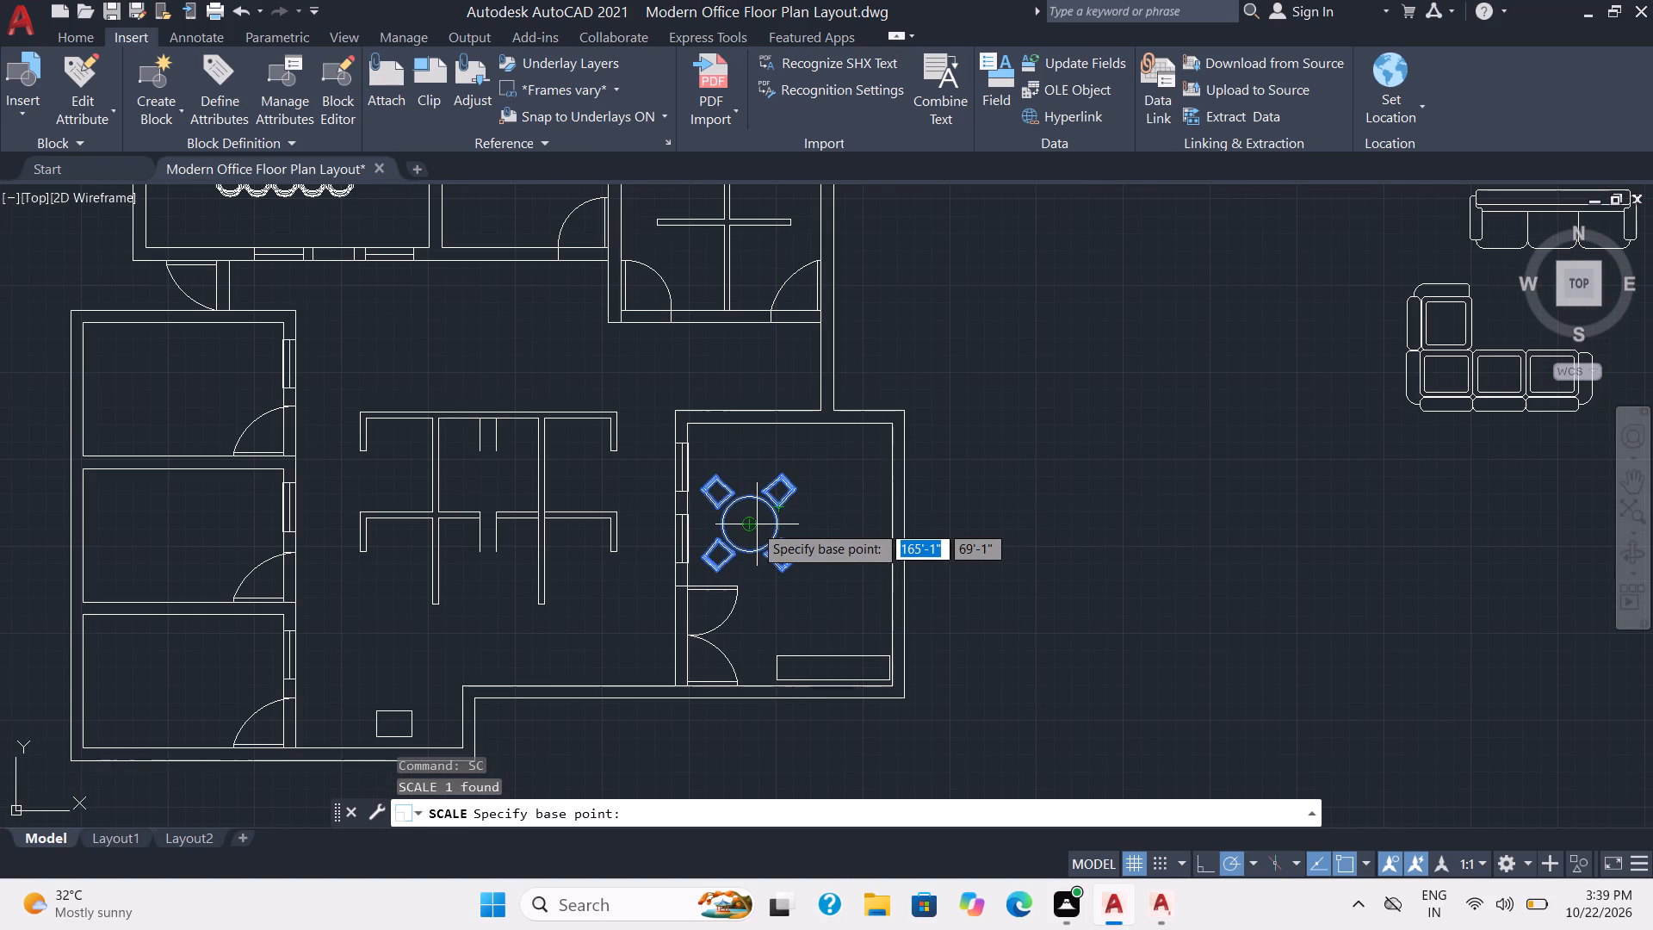
pyautogui.click(753, 524)
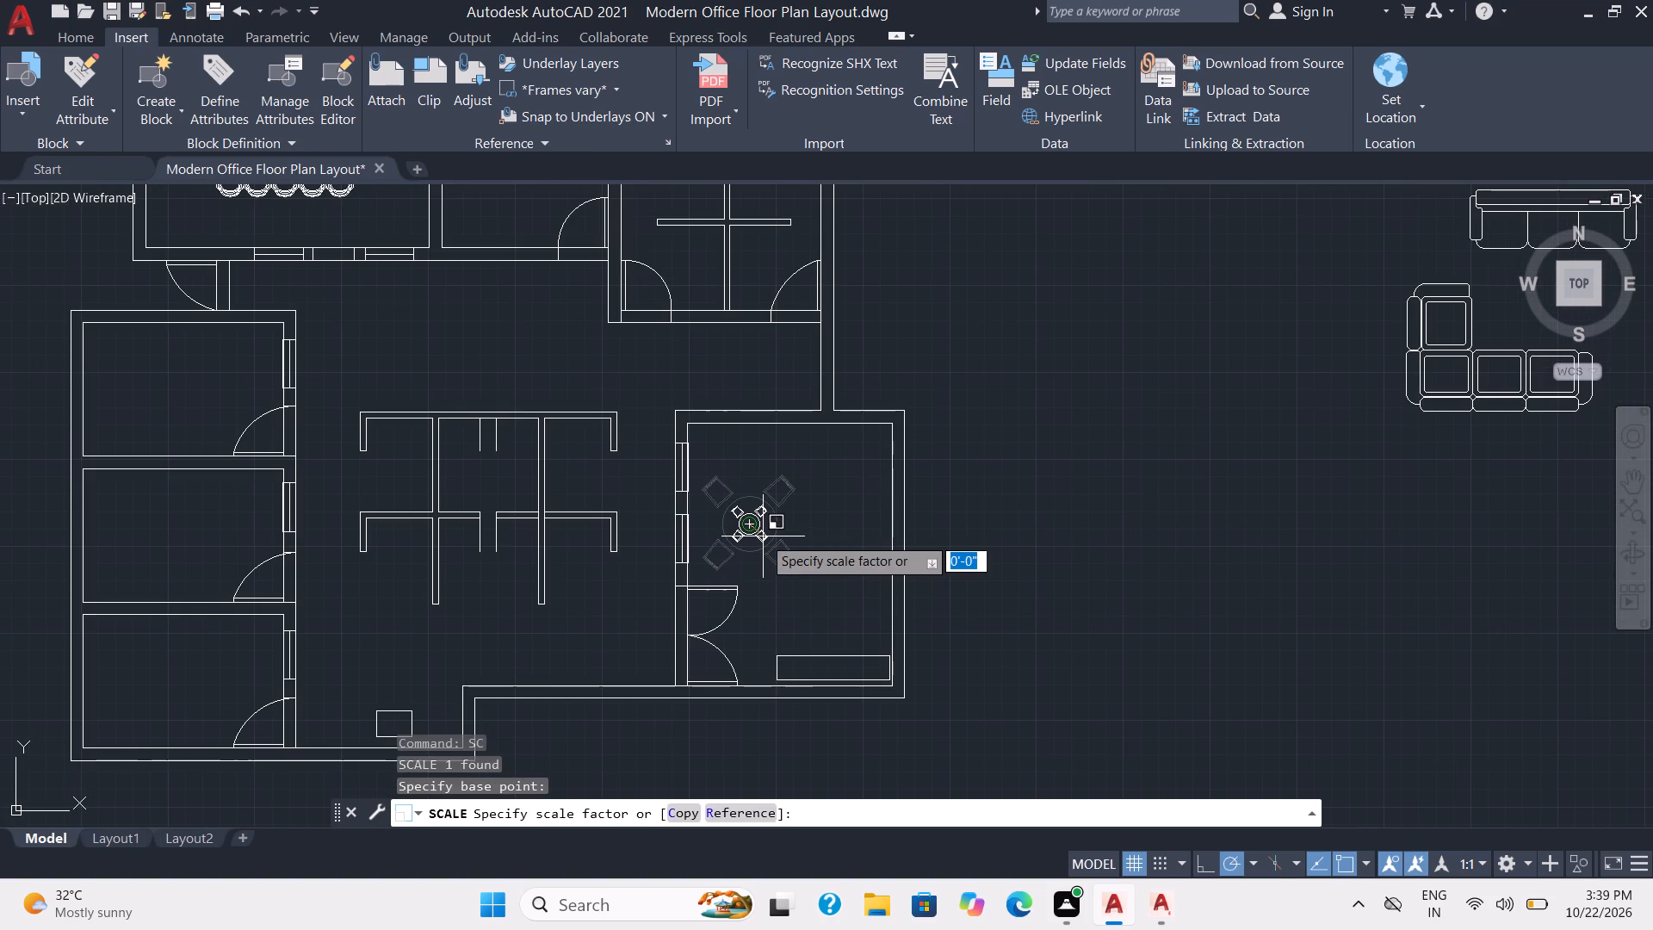
pyautogui.click(763, 536)
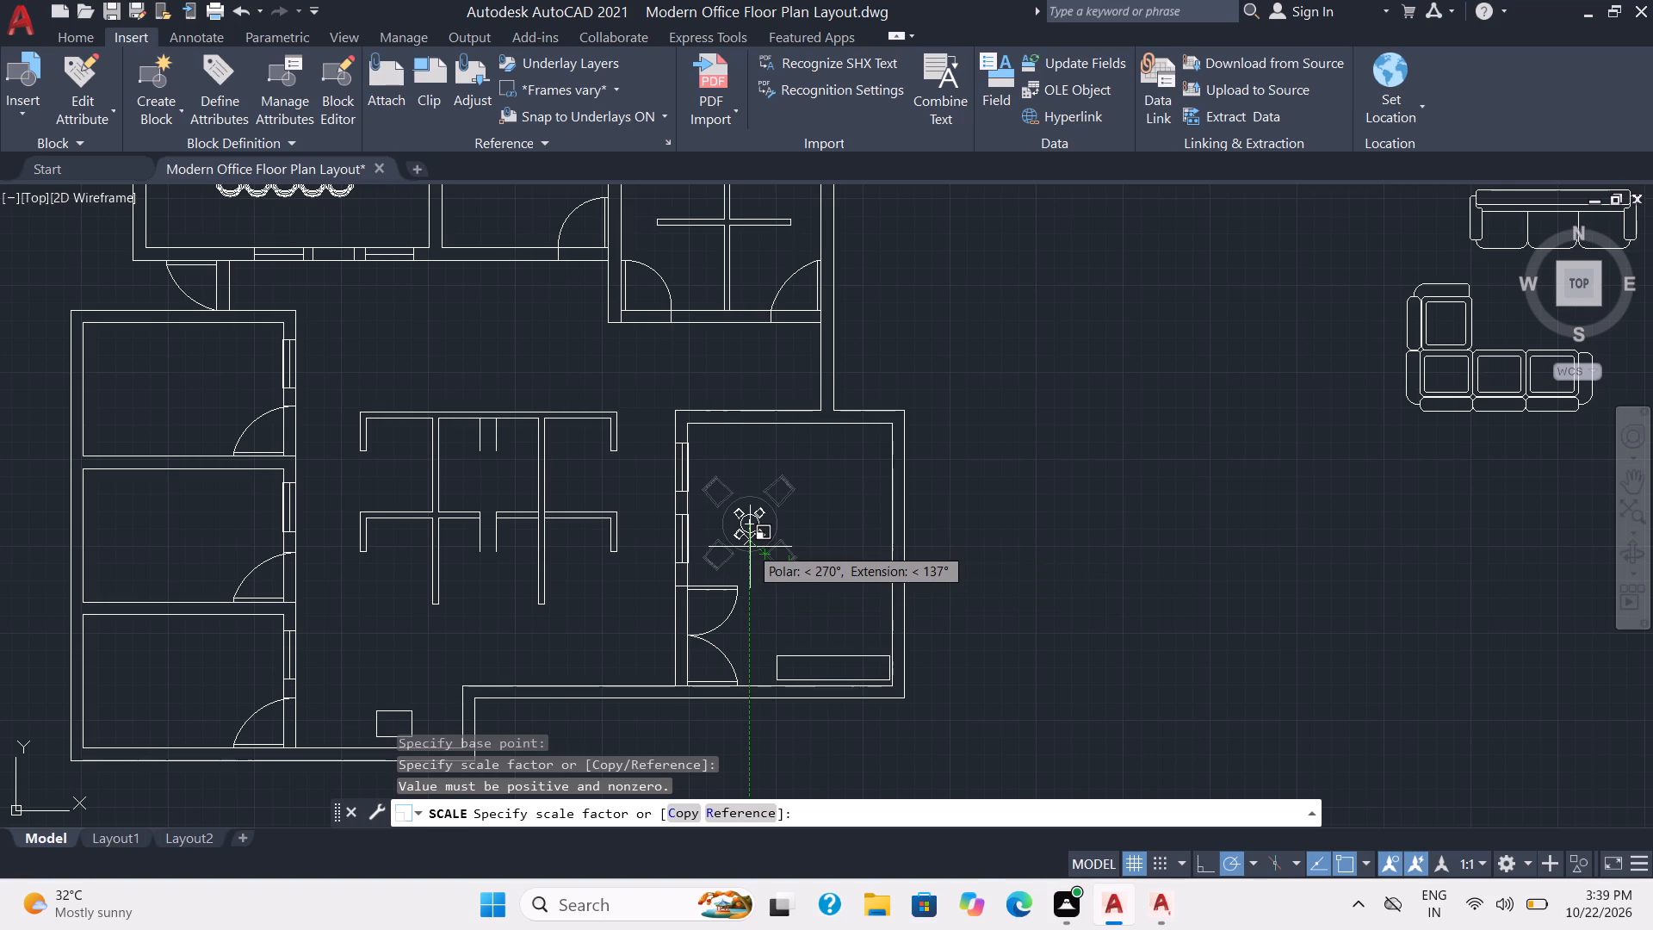
pyautogui.click(750, 548)
# Move the round four-chair table about 1'-11" horizontally towards the window wall beside the workstations.
pyautogui.click(780, 547)
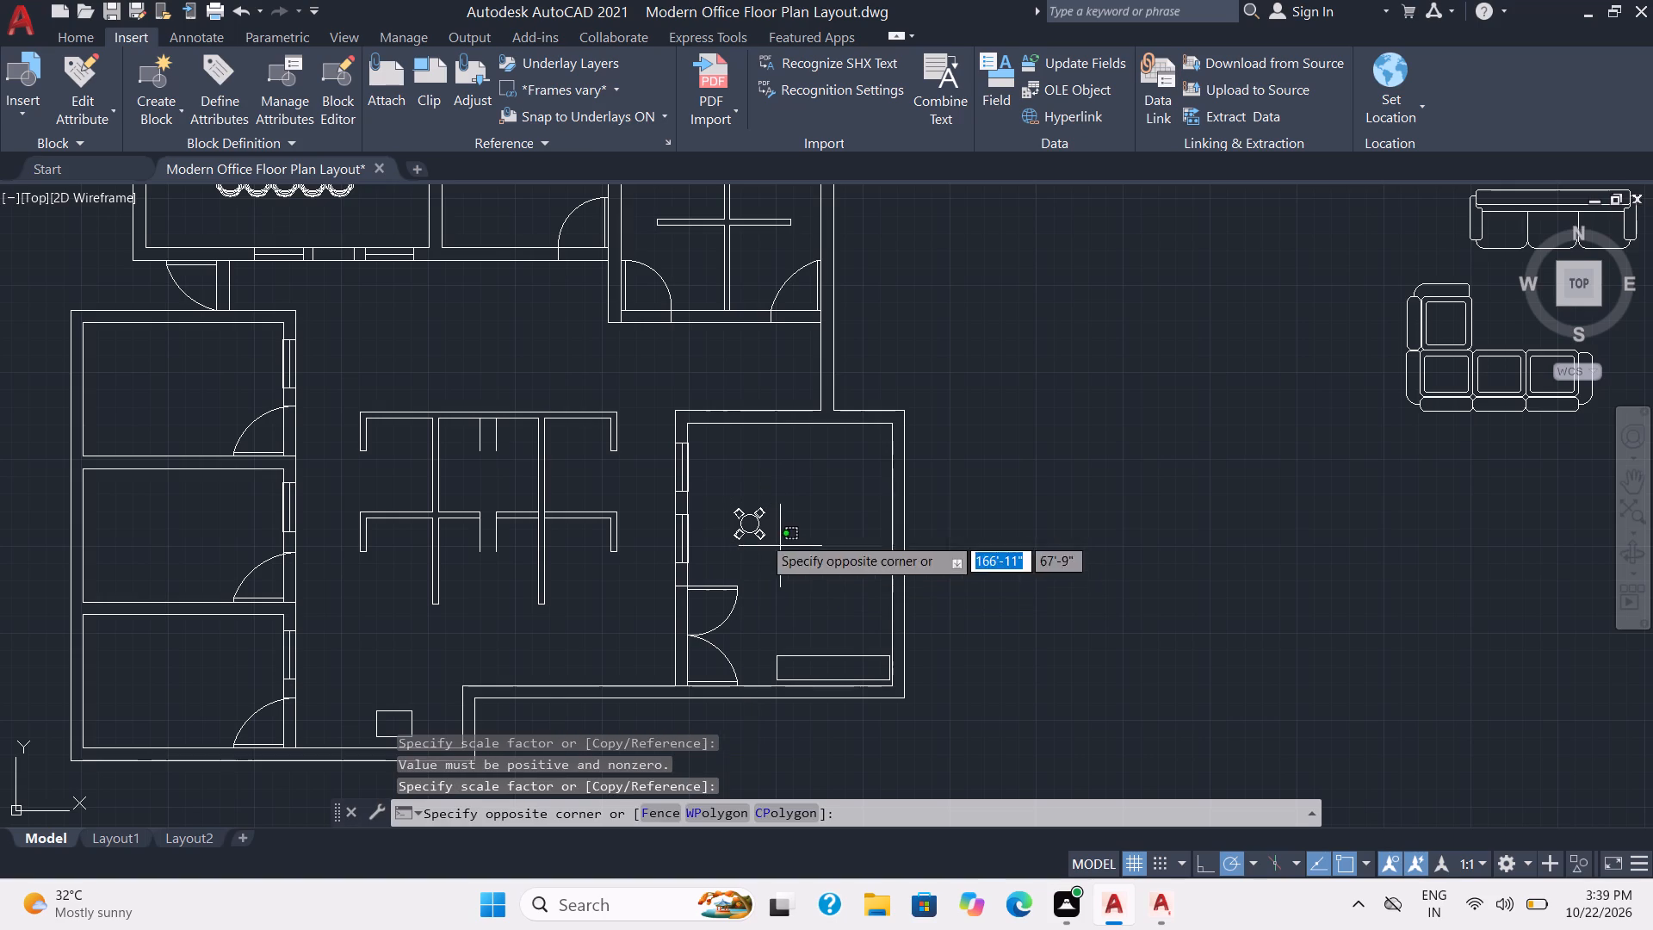
pyautogui.click(738, 507)
pyautogui.press('m')
pyautogui.press('Return')
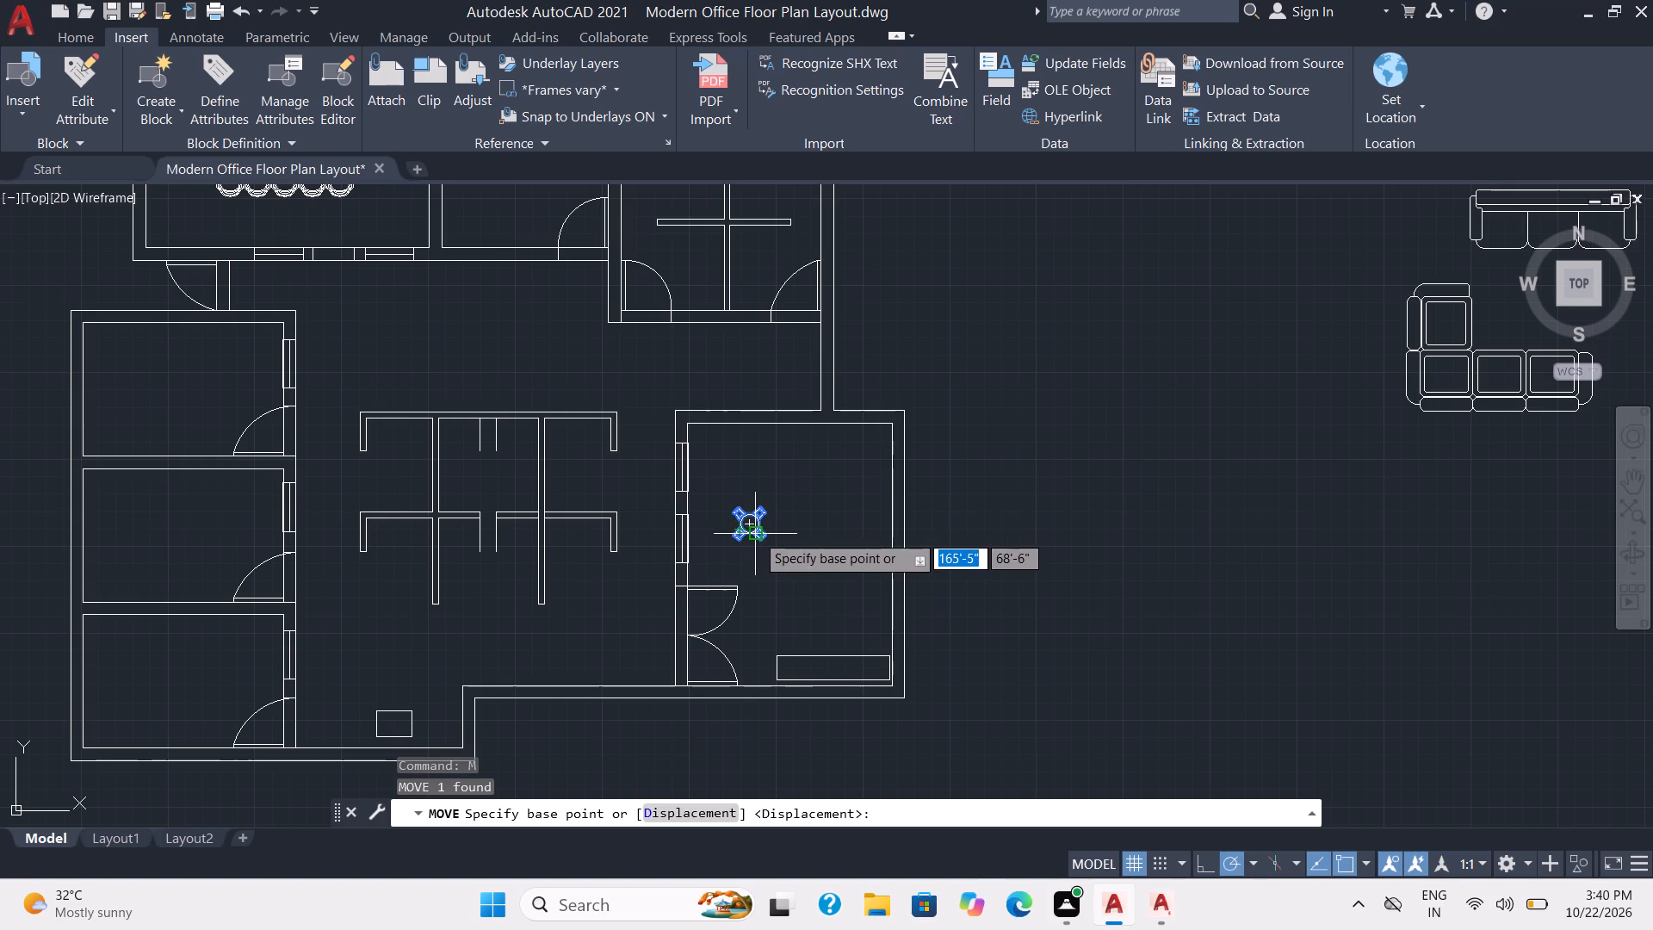
pyautogui.click(746, 524)
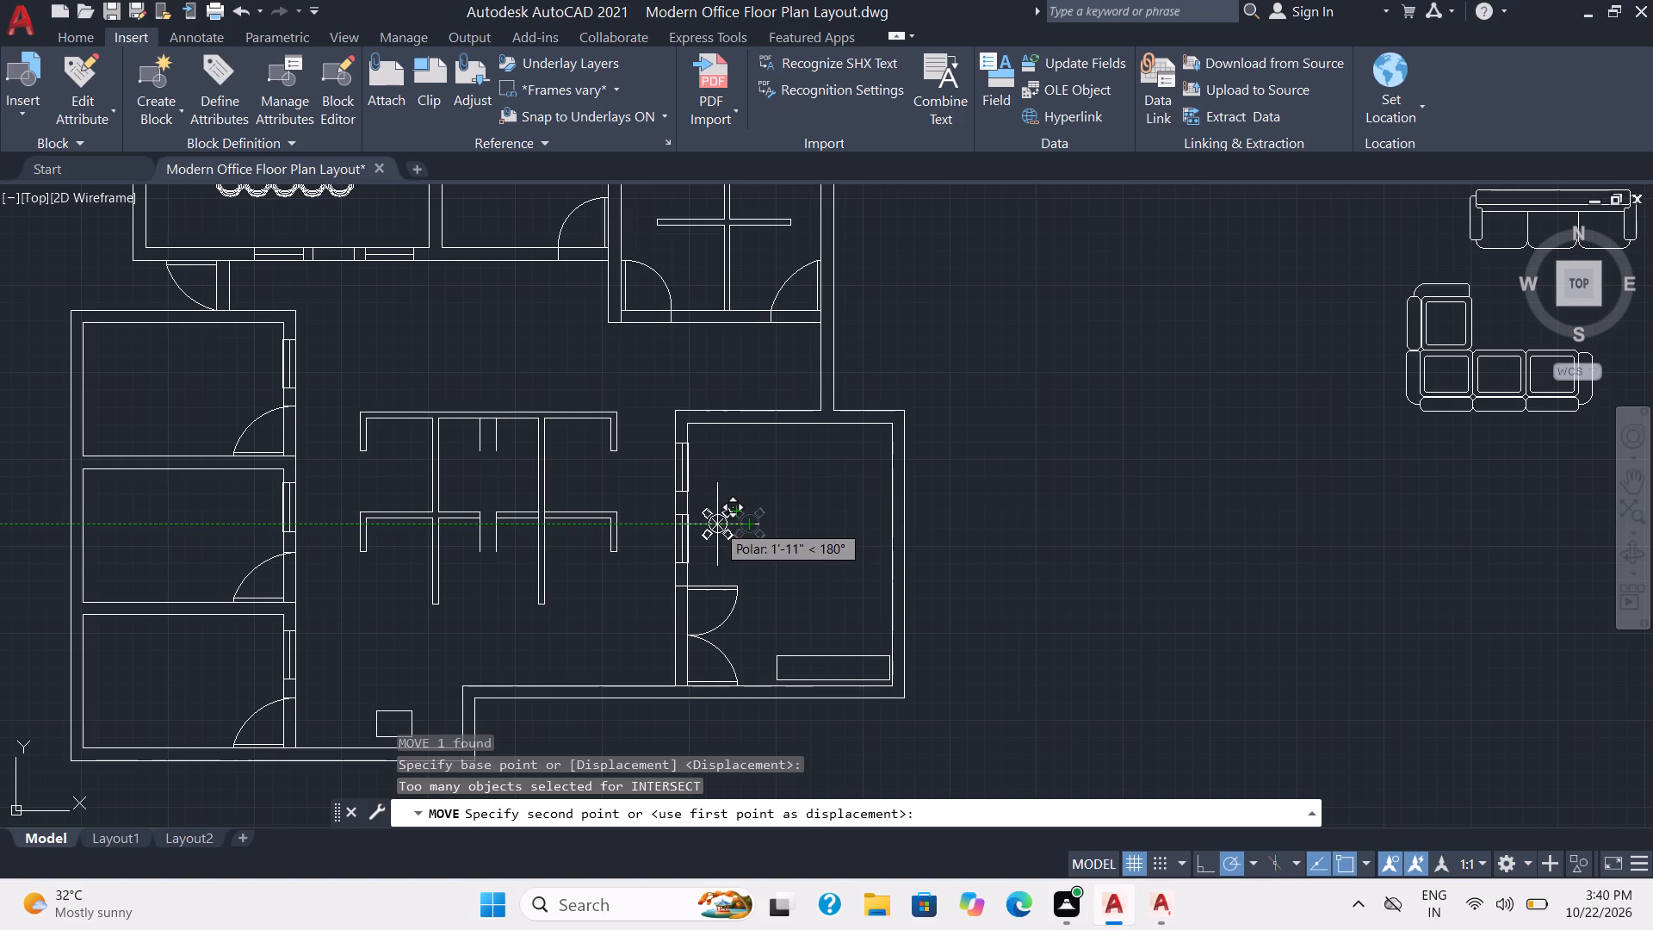
pyautogui.click(717, 524)
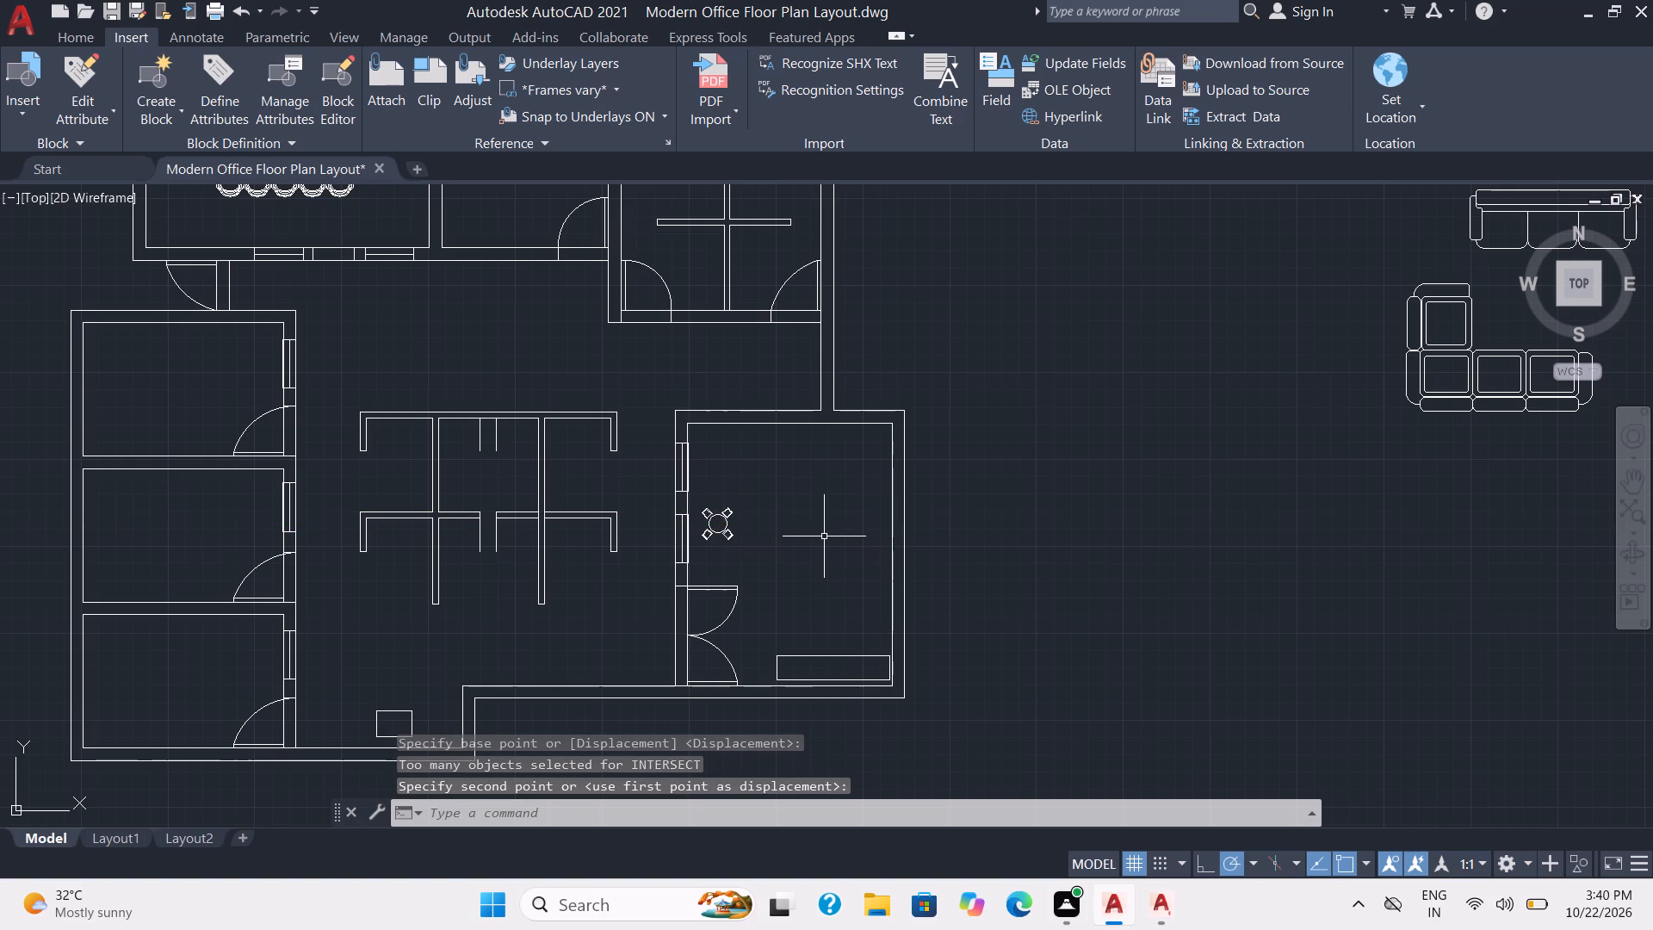
# Move the two-seat sofa from beside the floor plan into the lower-right room, near its upper wall above the round table.
pyautogui.scroll(-1, 824, 531)
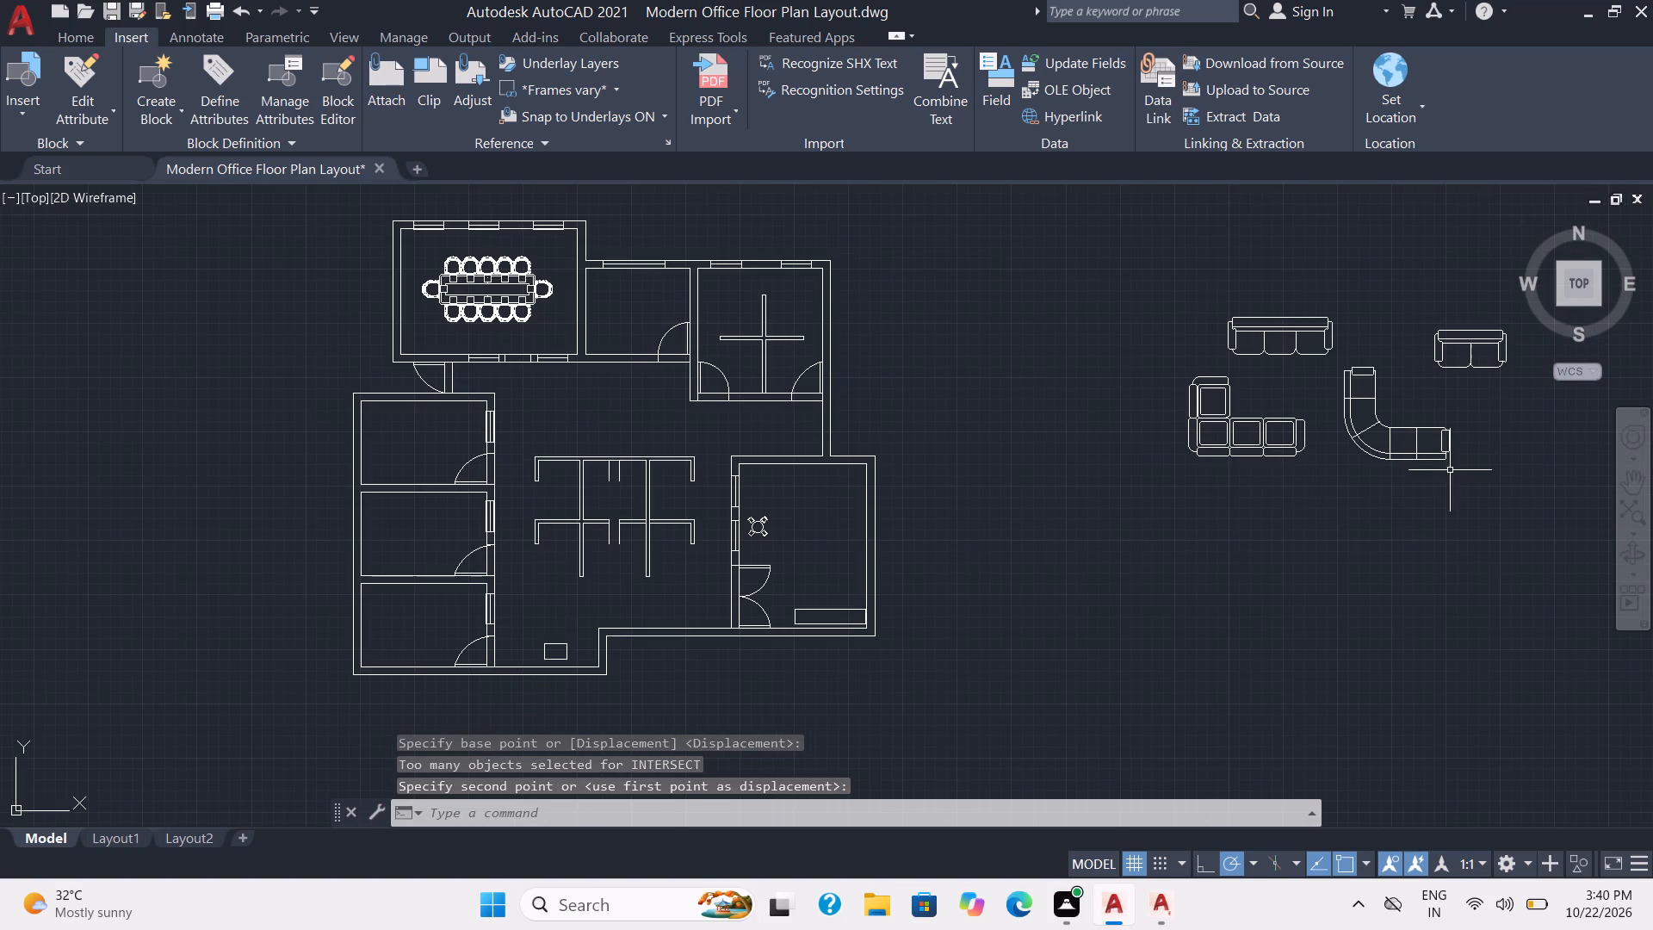
pyautogui.click(1496, 374)
pyautogui.click(1412, 324)
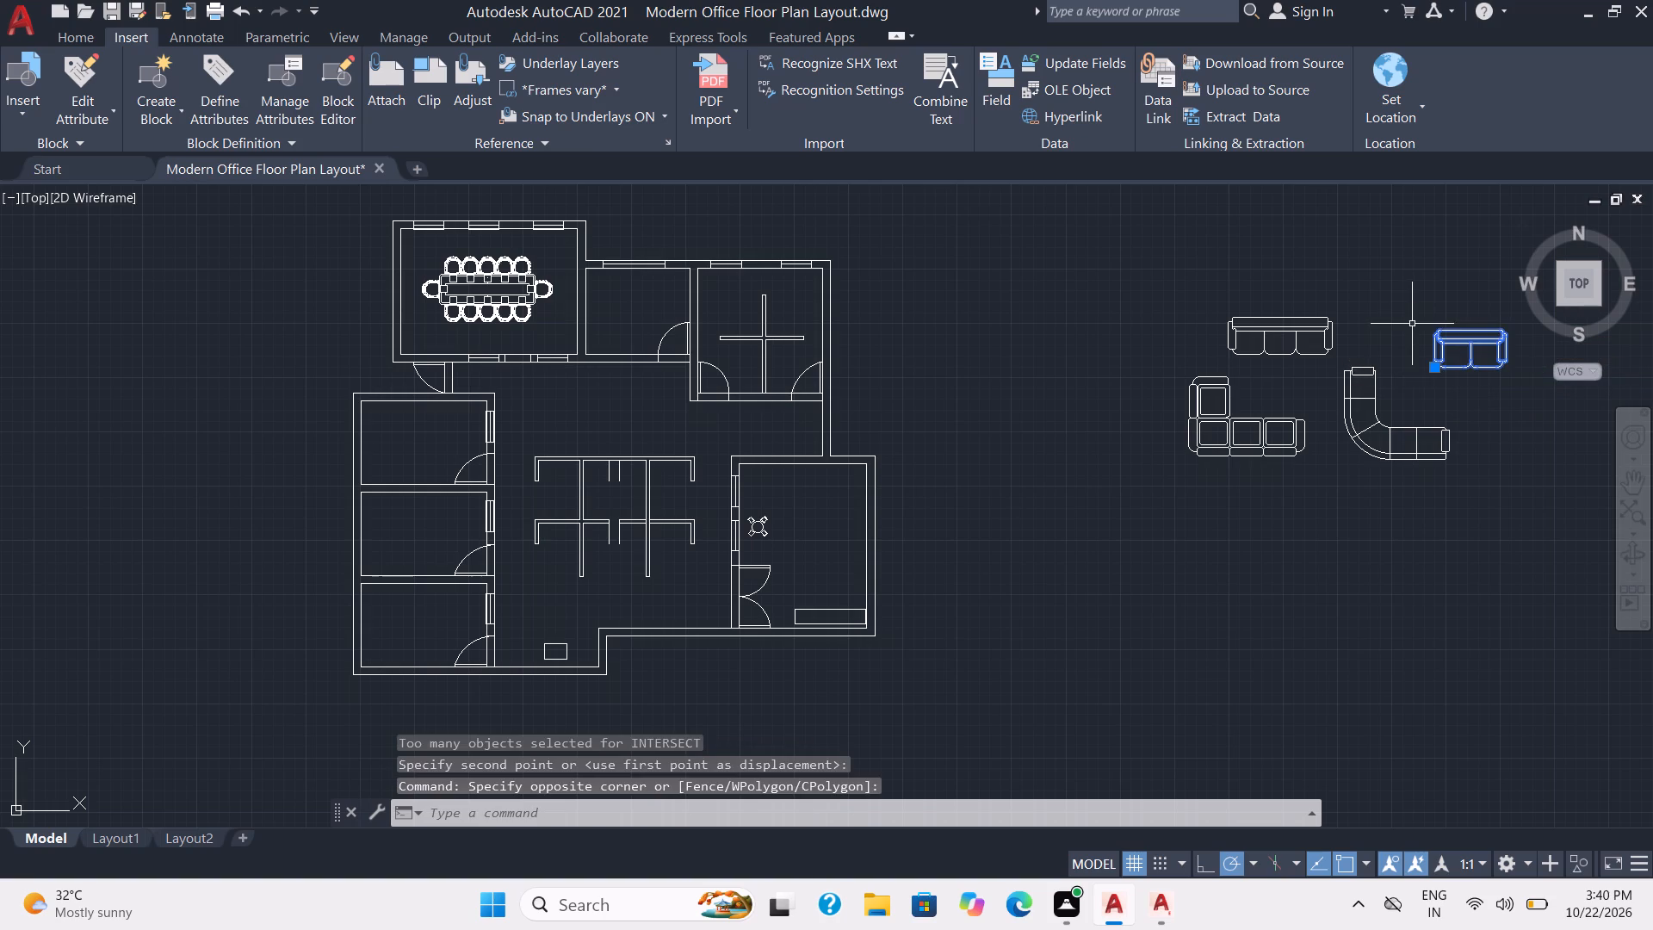
pyautogui.press('m')
pyautogui.press('Return')
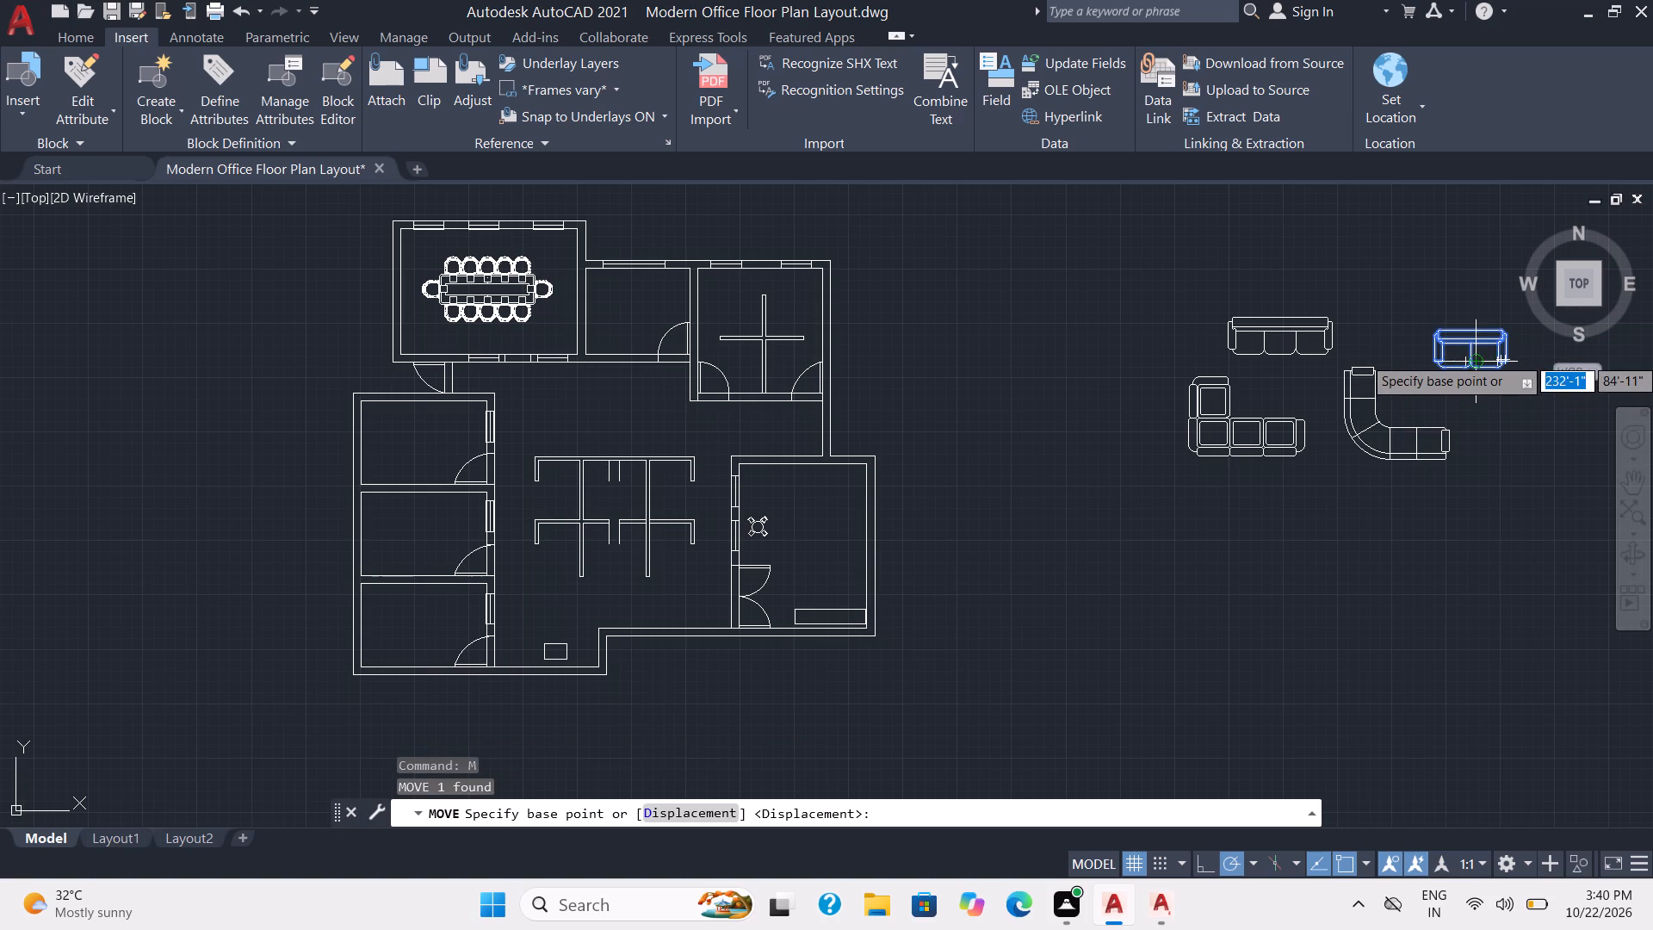
pyautogui.click(1474, 356)
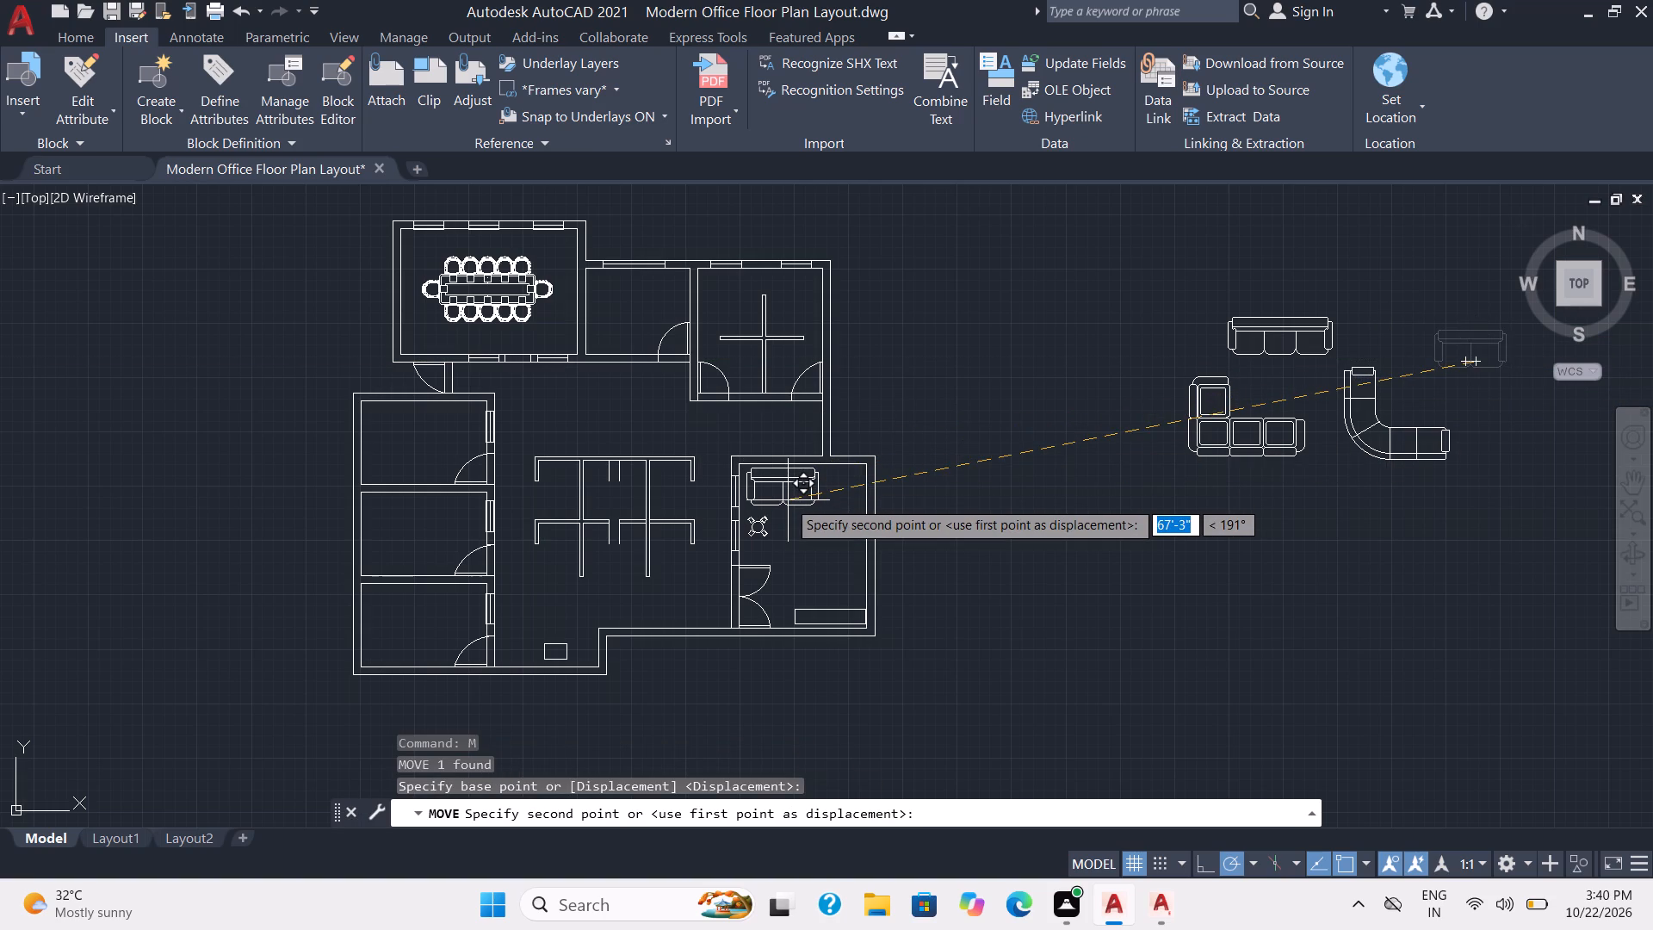
pyautogui.scroll(2, 790, 500)
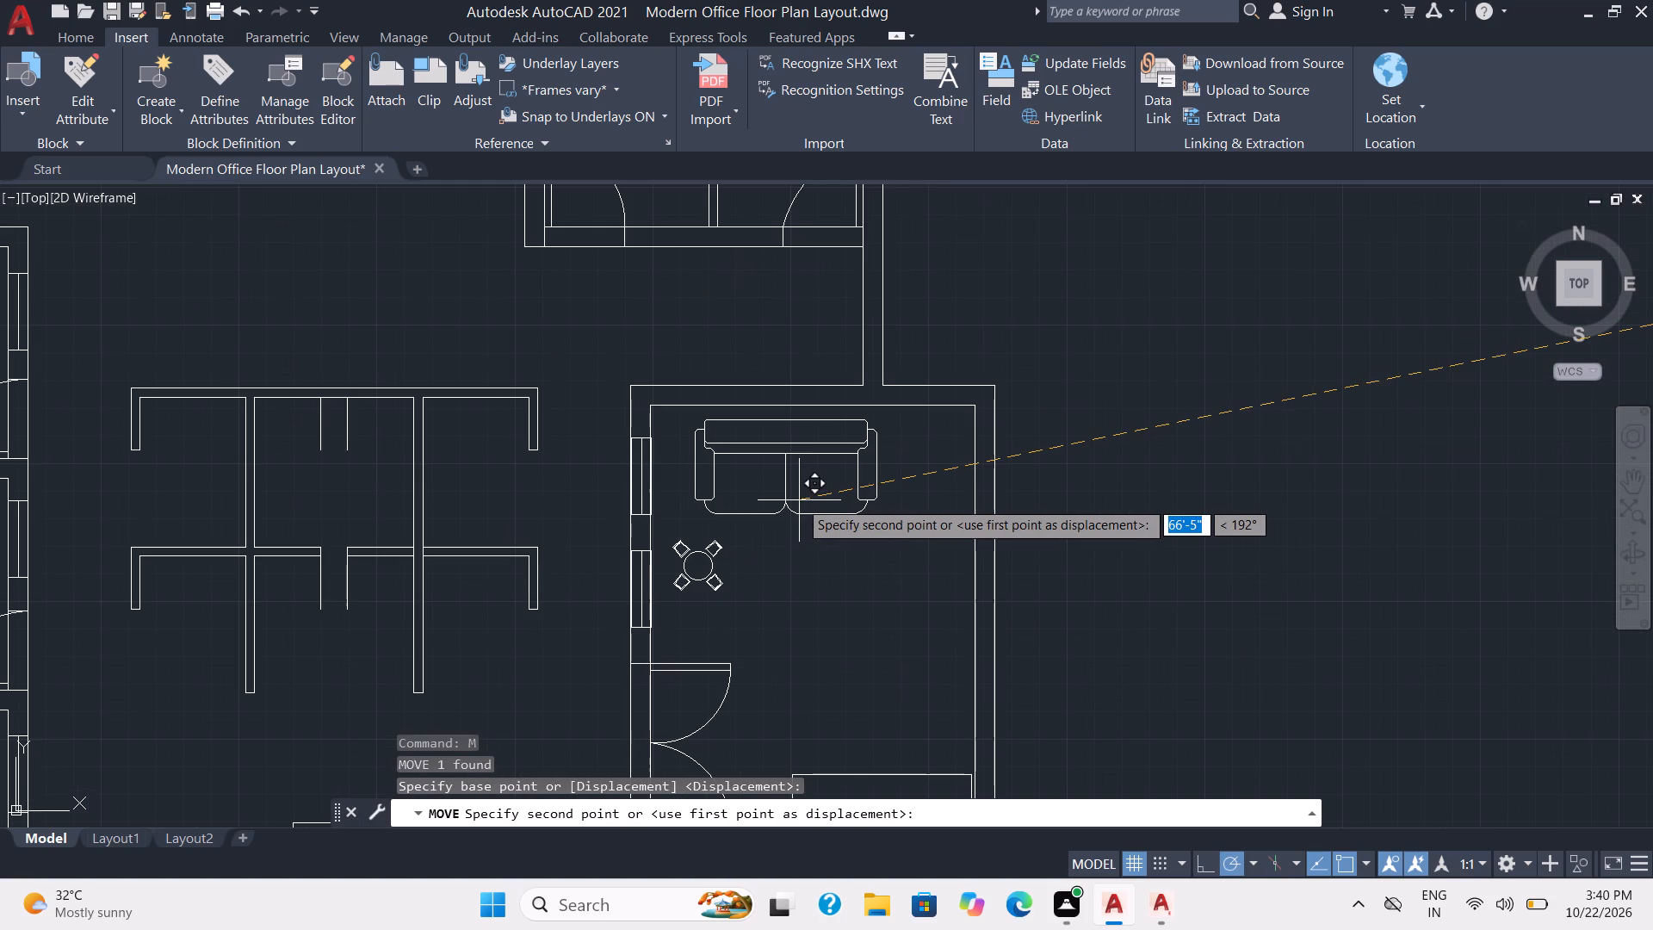
pyautogui.scroll(1, 799, 500)
pyautogui.click(799, 500)
# Scale the two-seat sofa in the lower-right room down to about half size, from the seat divider's upper end.
pyautogui.click(899, 549)
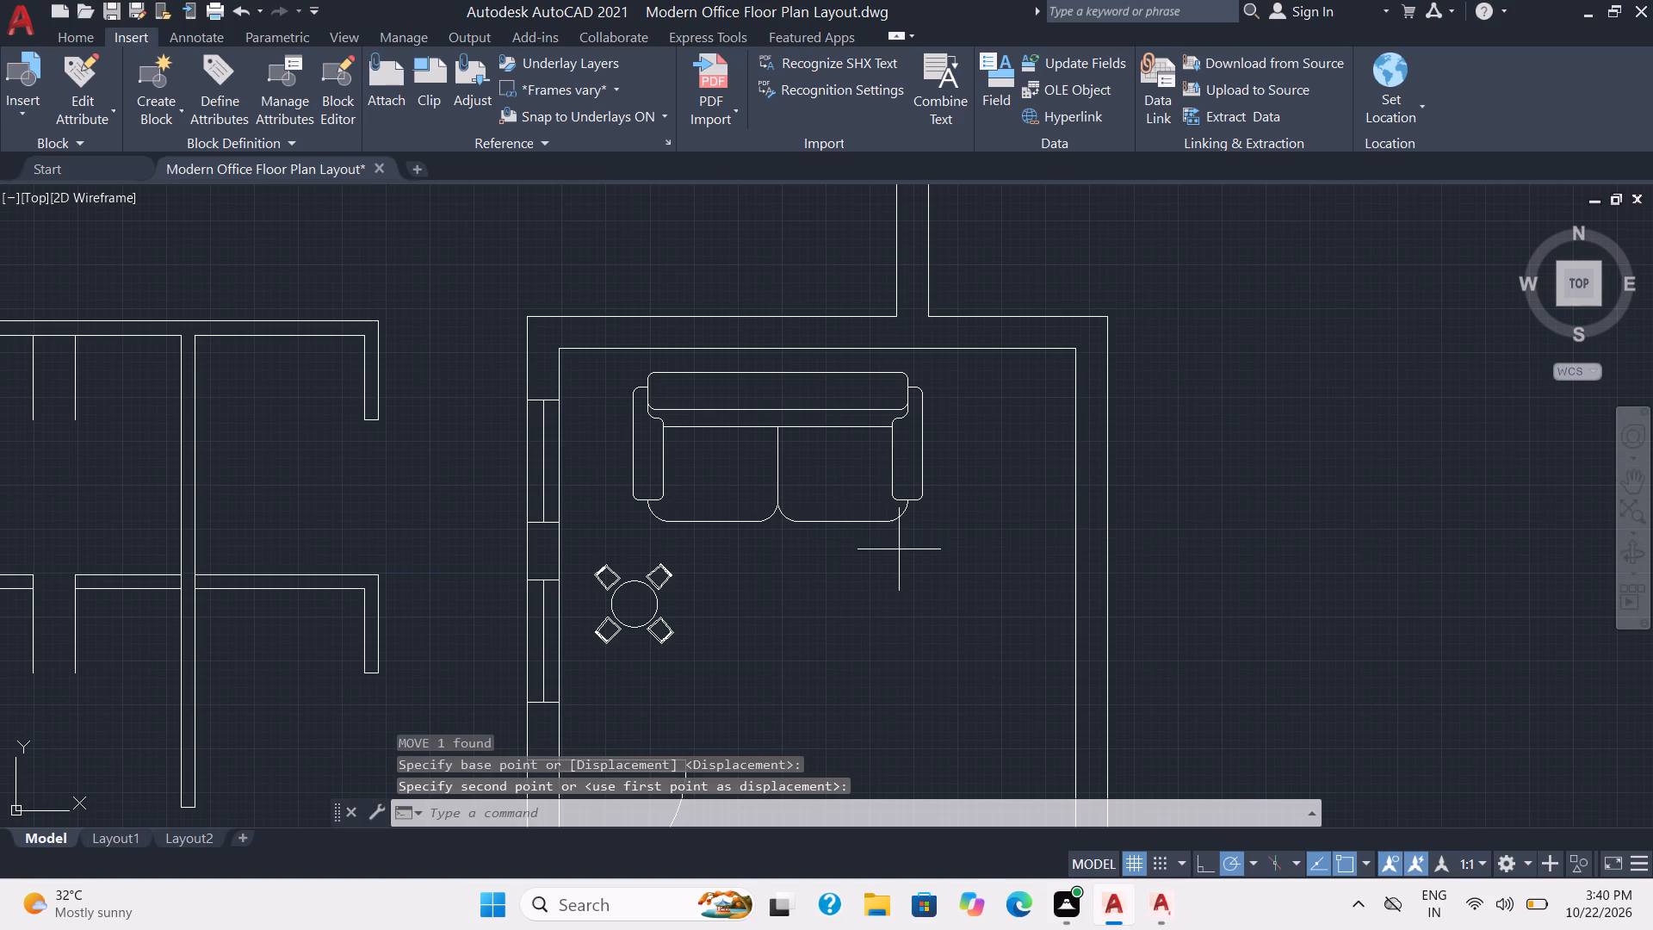
pyautogui.click(835, 474)
pyautogui.write('sc')
pyautogui.press('Return')
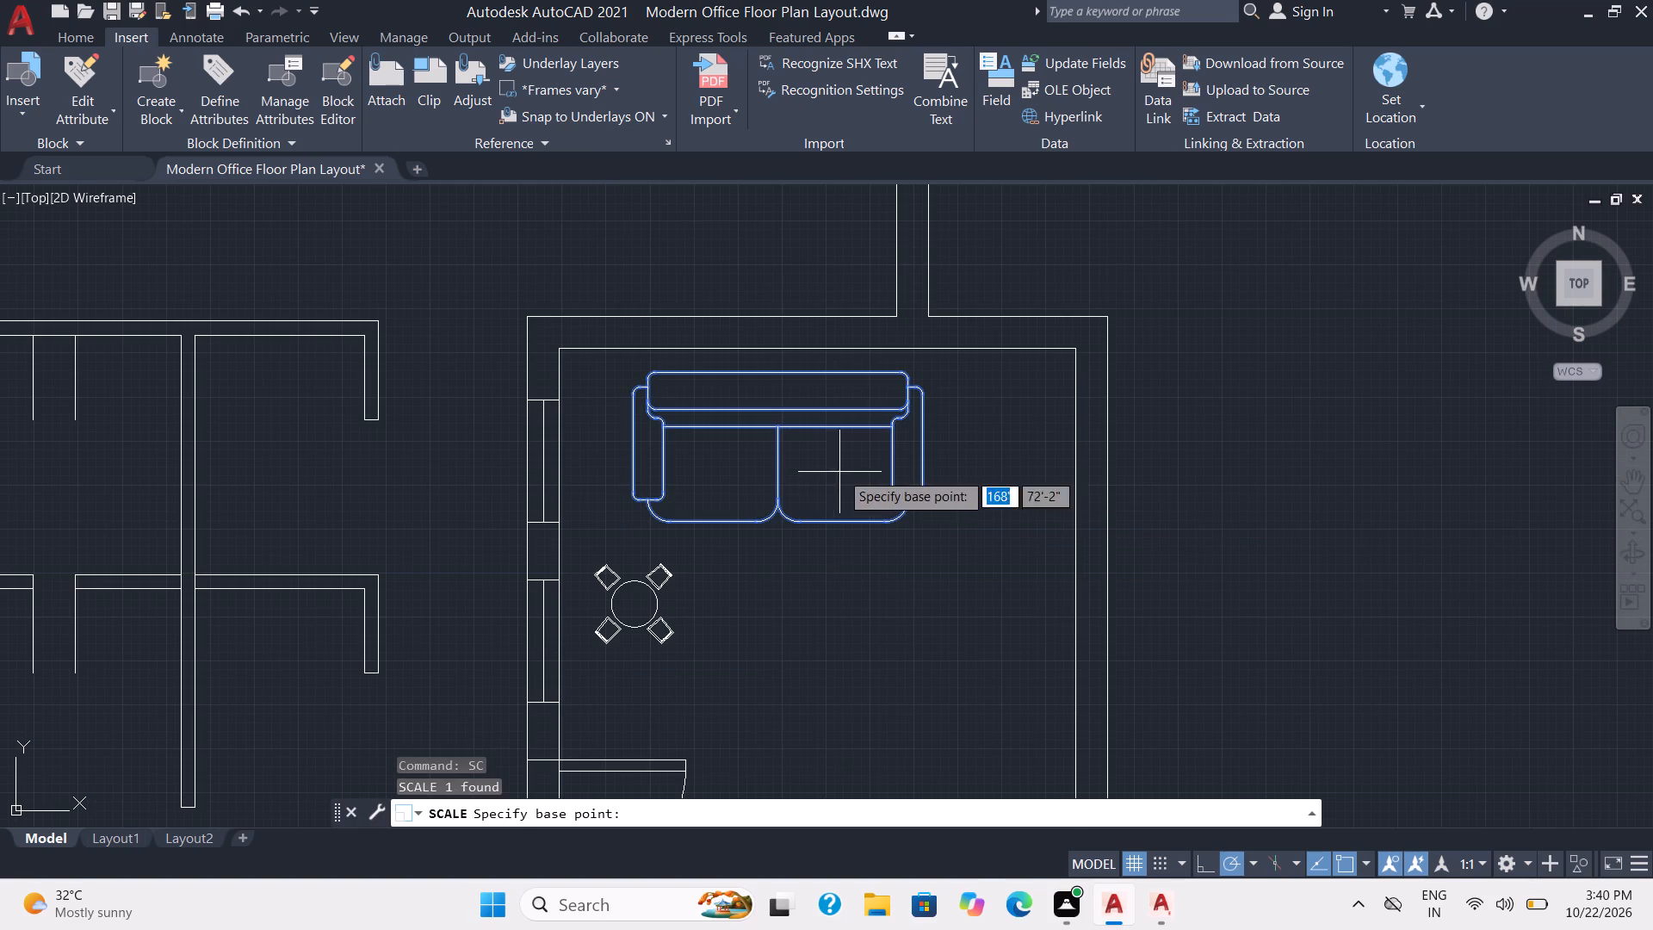
pyautogui.click(776, 431)
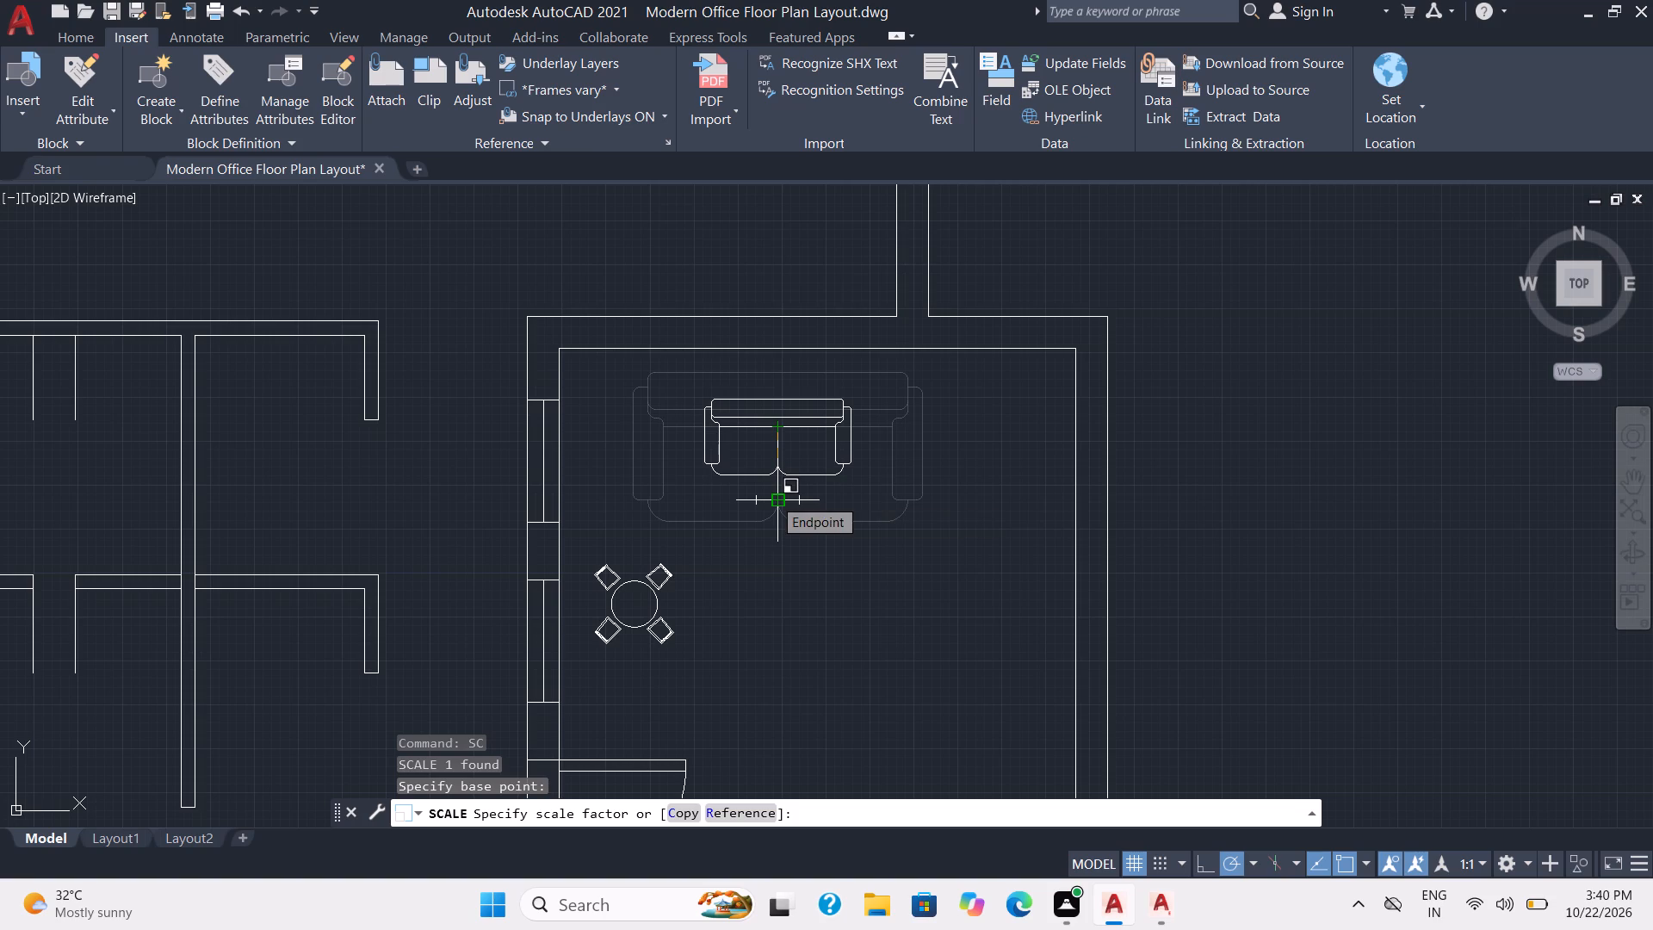
pyautogui.click(773, 498)
# Move the two-seat sofa about 1'-7" at 156° towards the lower-right room's upper wall and window side.
pyautogui.click(838, 504)
pyautogui.click(792, 436)
pyautogui.press('m')
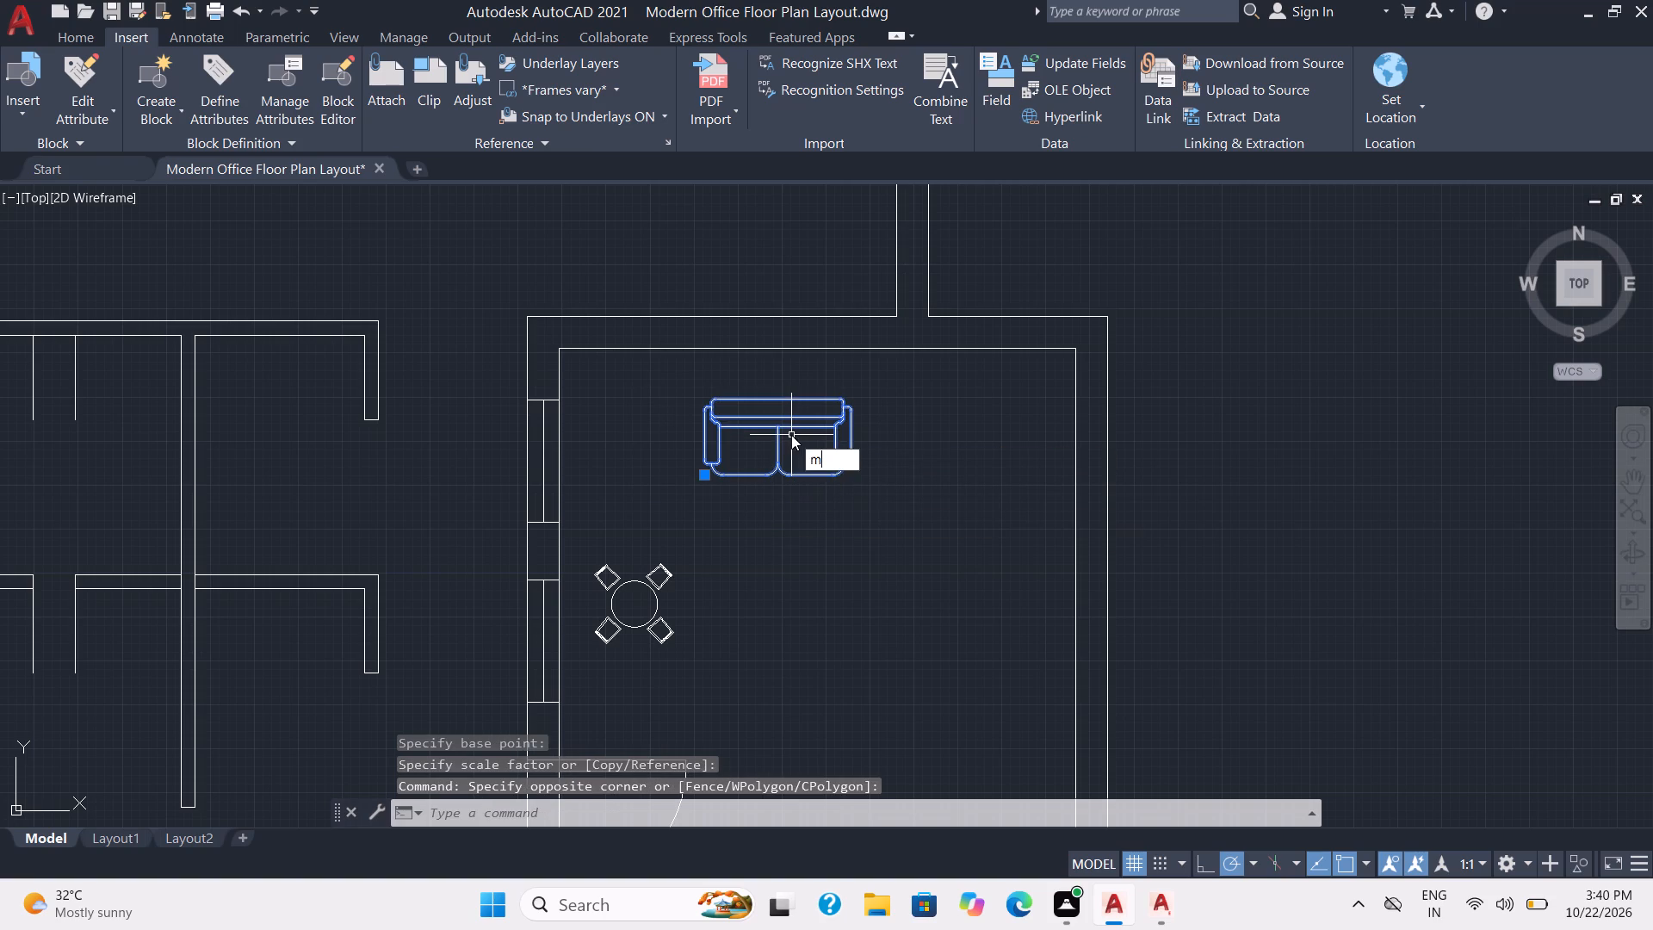
pyautogui.press('Return')
pyautogui.click(777, 435)
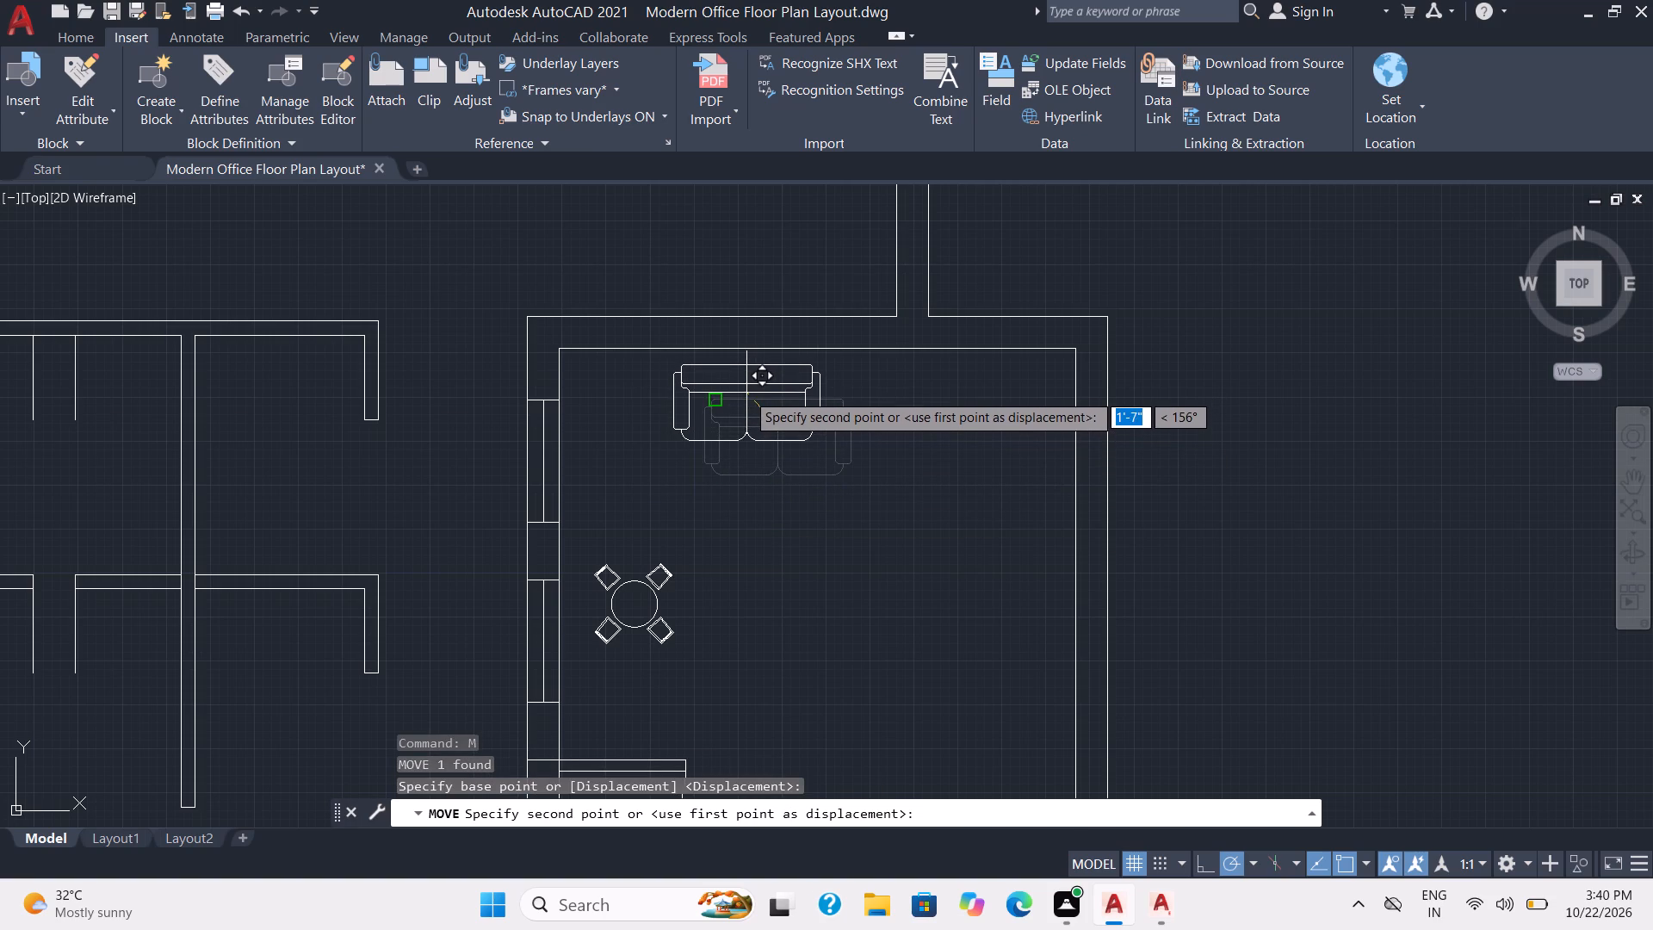
pyautogui.click(746, 393)
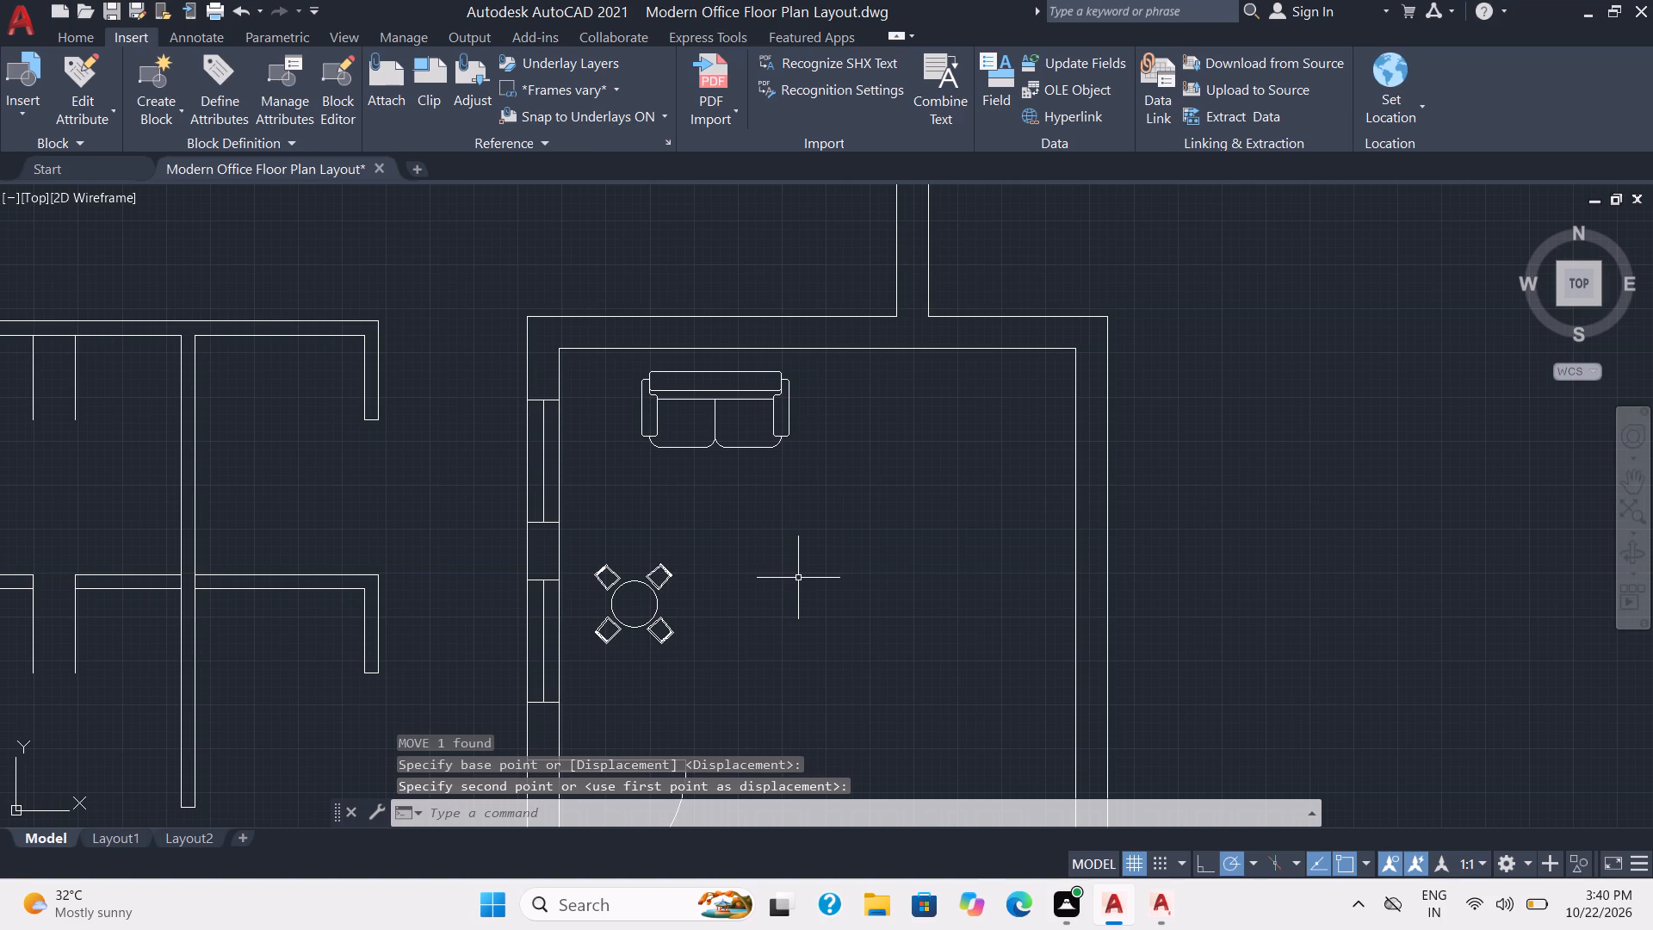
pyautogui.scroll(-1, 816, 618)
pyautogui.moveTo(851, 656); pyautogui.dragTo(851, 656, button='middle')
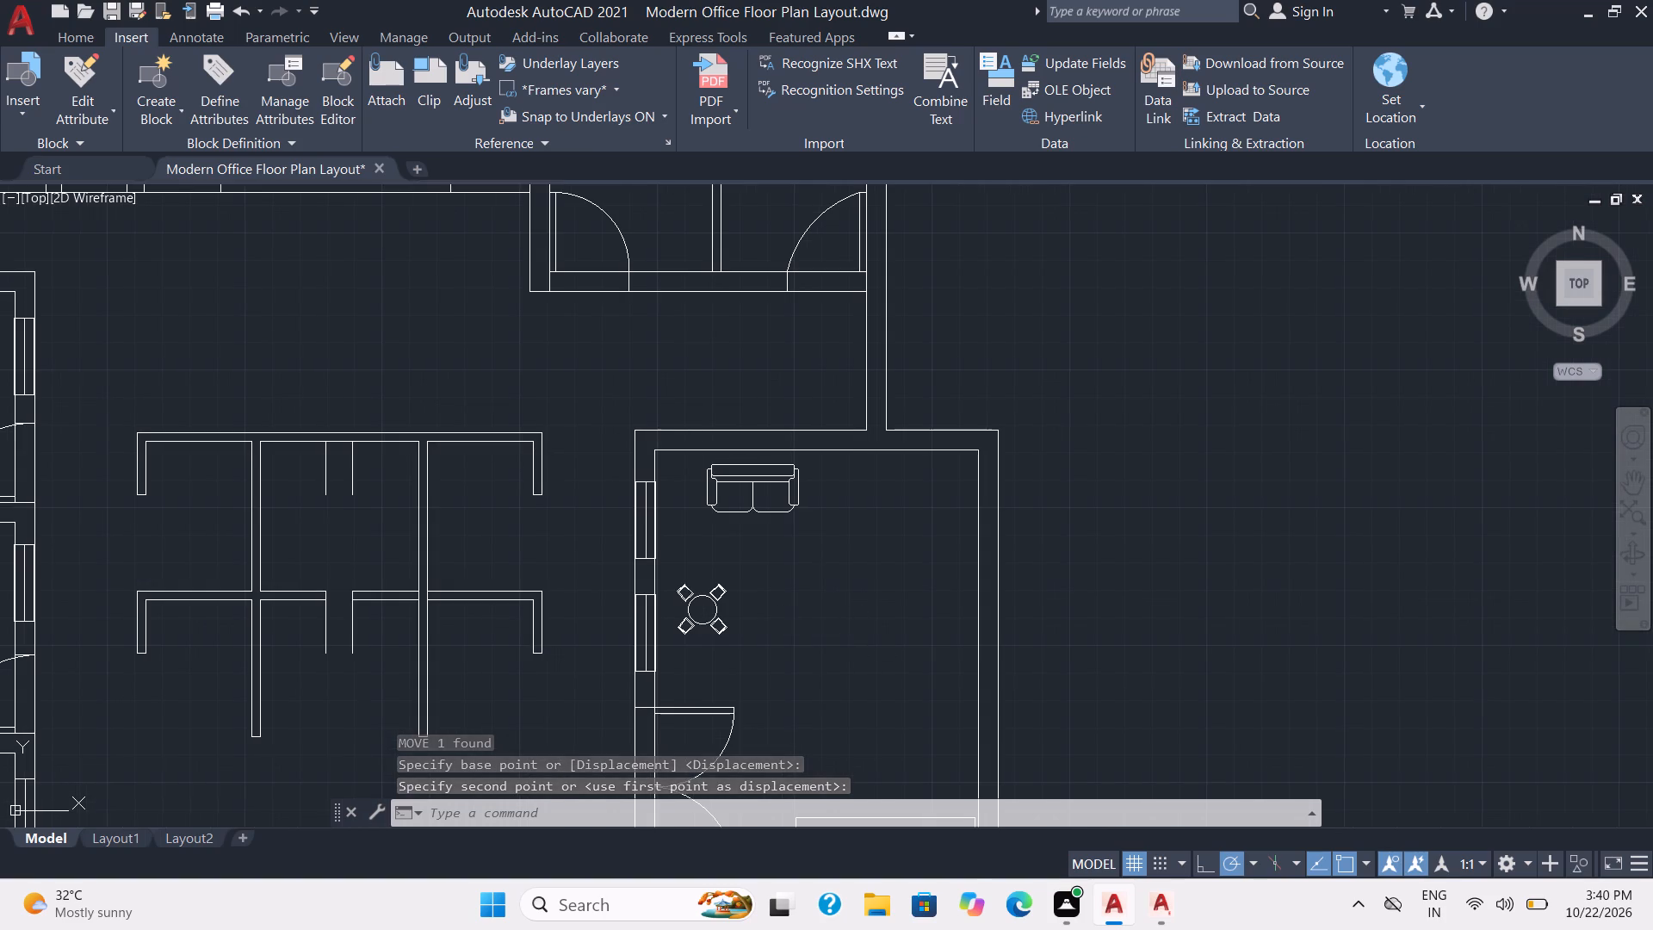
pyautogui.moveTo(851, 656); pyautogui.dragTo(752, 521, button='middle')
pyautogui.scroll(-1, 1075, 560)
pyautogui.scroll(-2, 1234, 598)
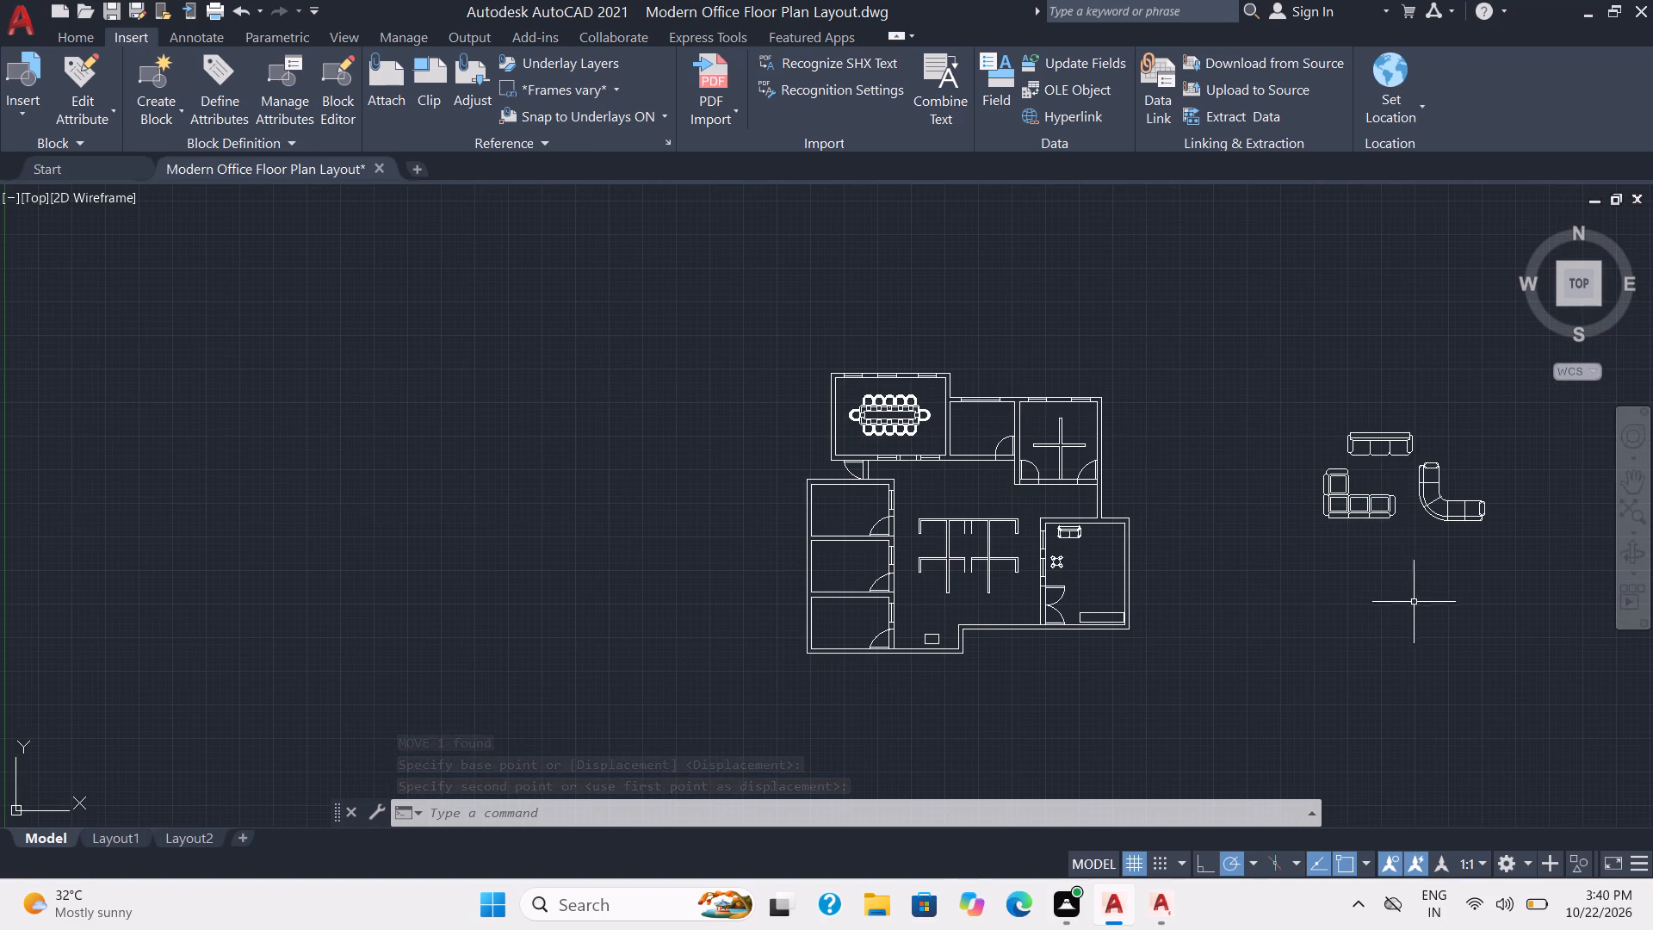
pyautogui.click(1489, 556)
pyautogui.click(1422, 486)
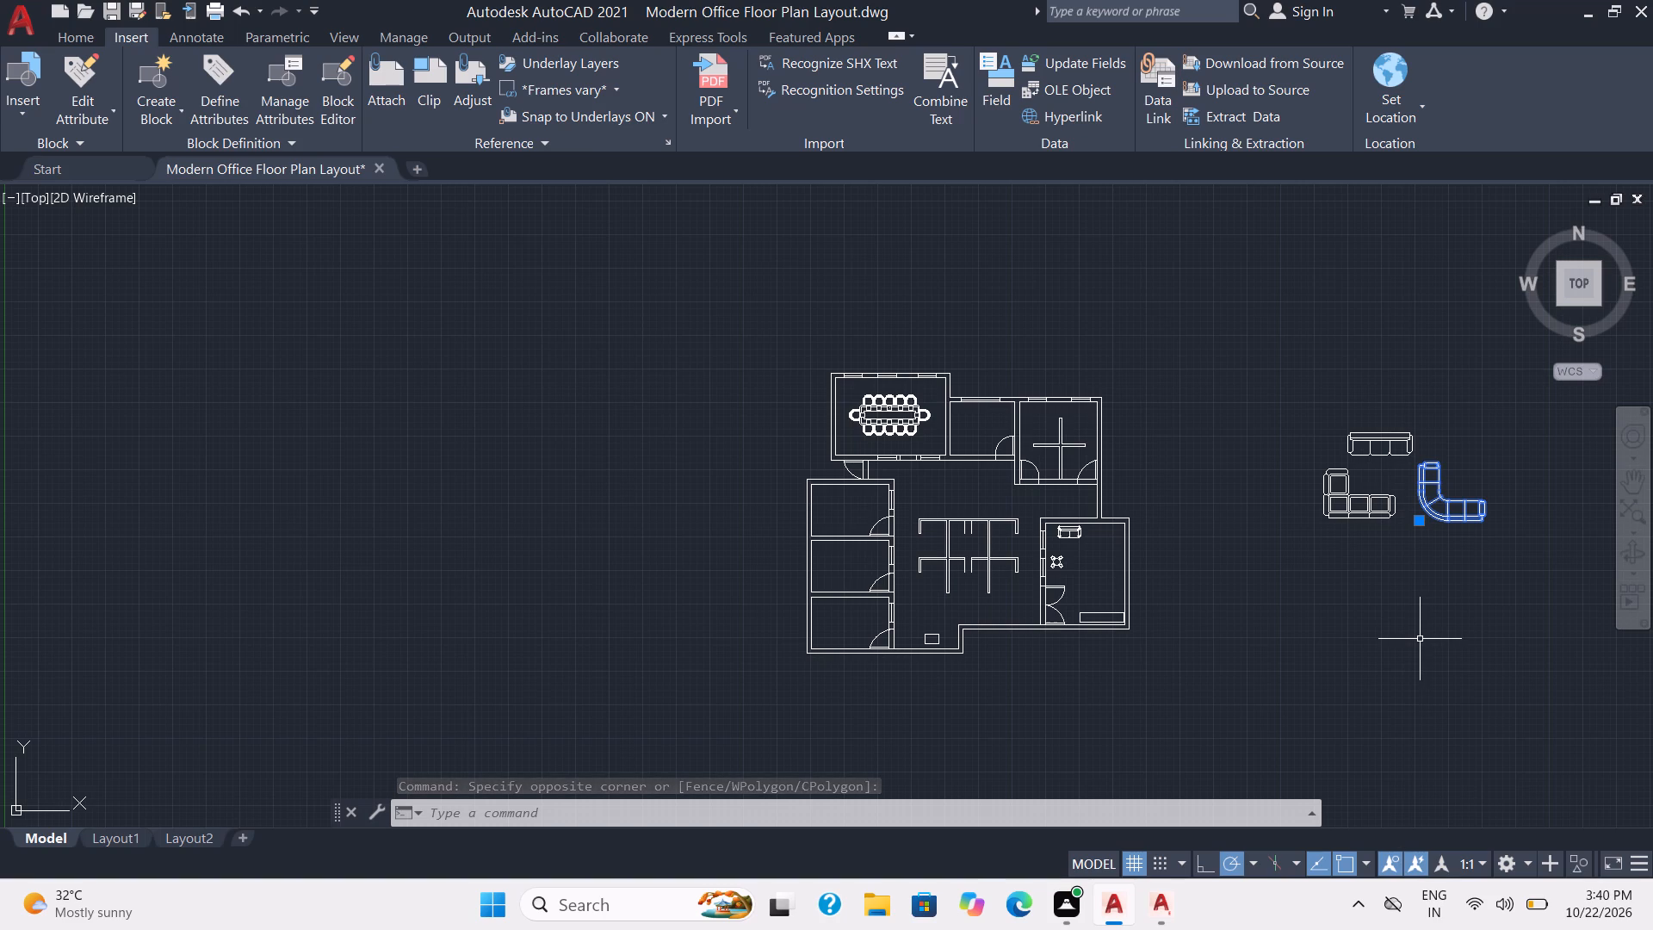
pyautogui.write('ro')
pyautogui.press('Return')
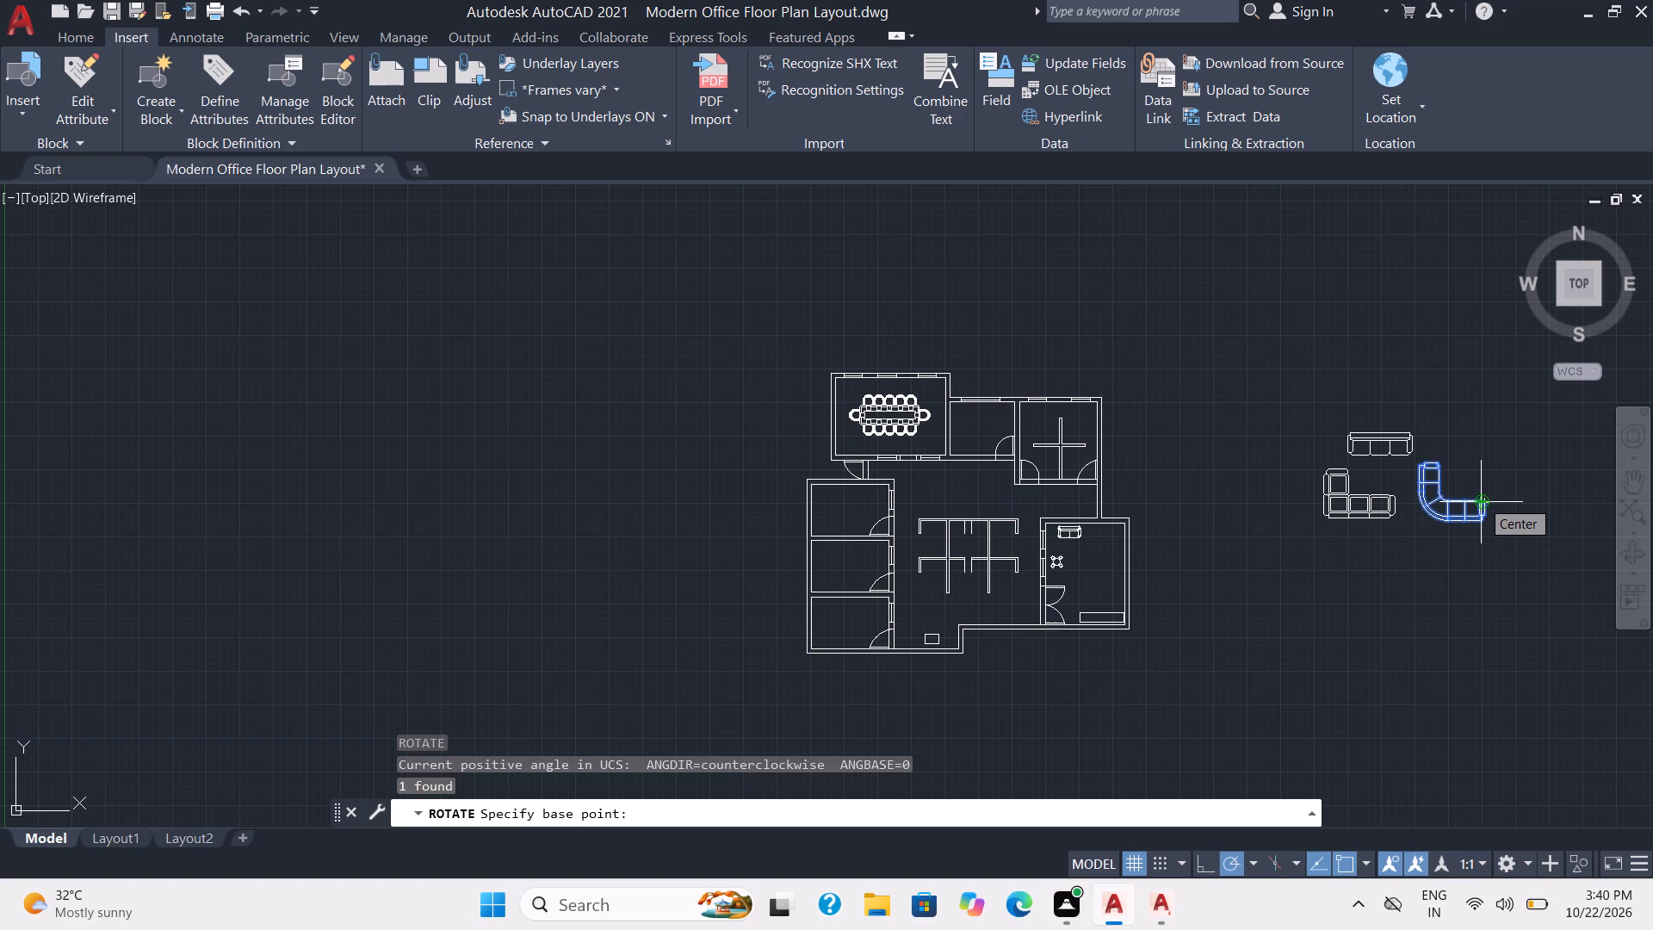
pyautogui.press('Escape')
# Move the curved corner sofa to the empty area just outside the lower-right room's outer wall.
pyautogui.click(1473, 539)
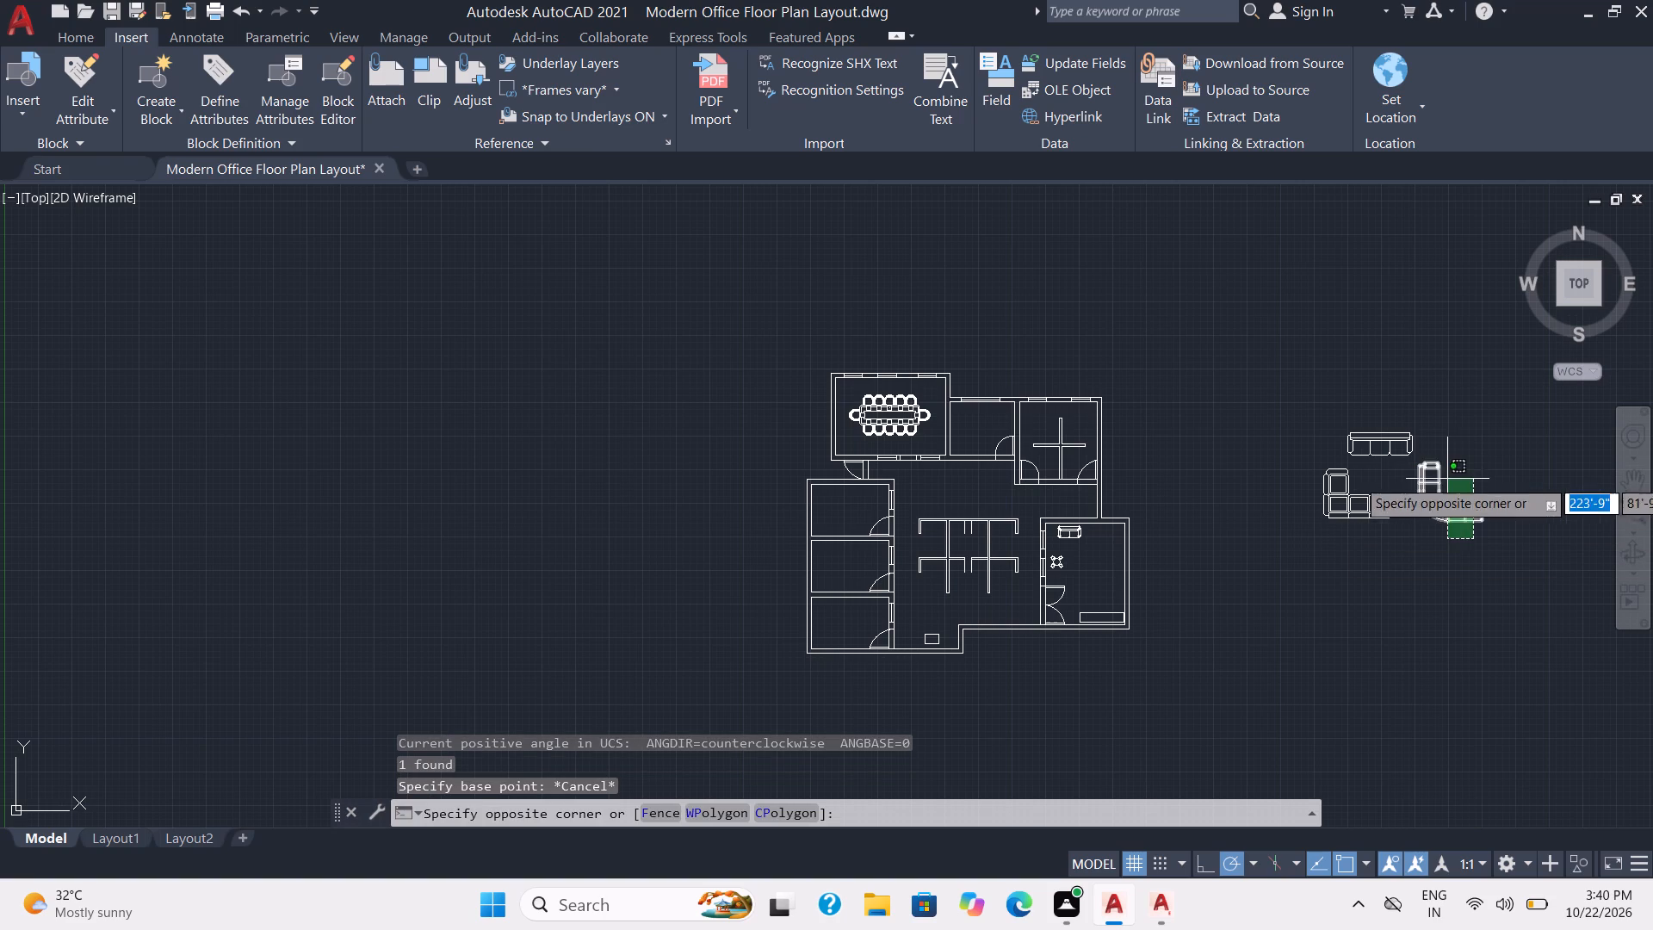
pyautogui.click(1447, 479)
pyautogui.press('m')
pyautogui.press('Return')
pyautogui.click(1437, 500)
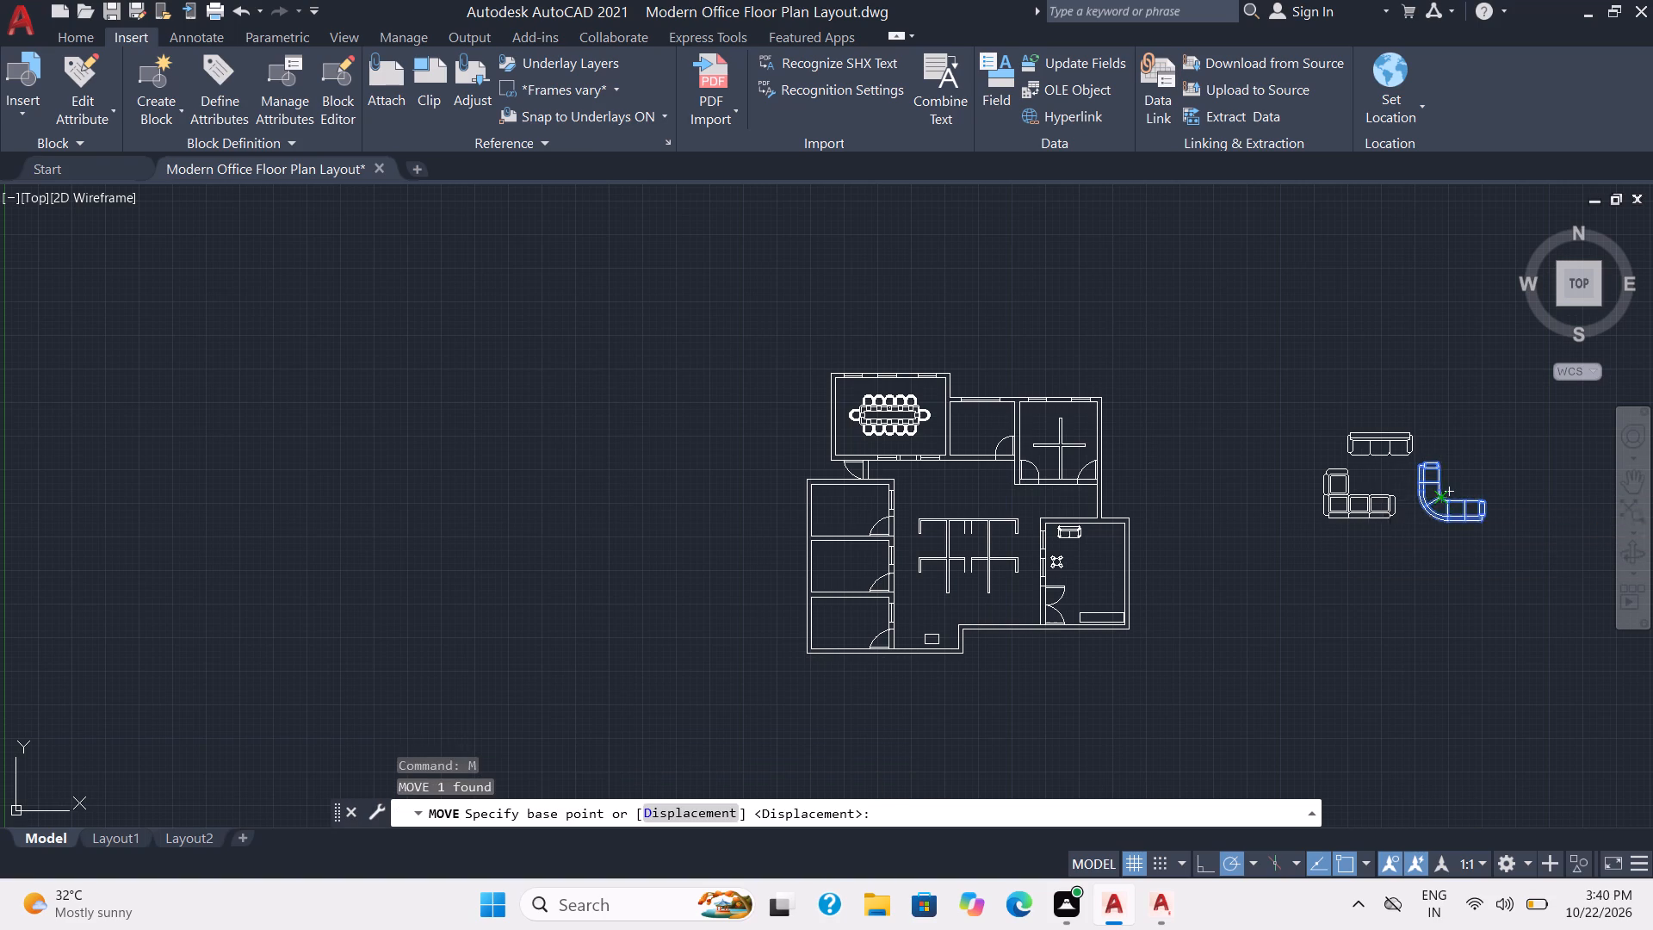
pyautogui.click(1193, 588)
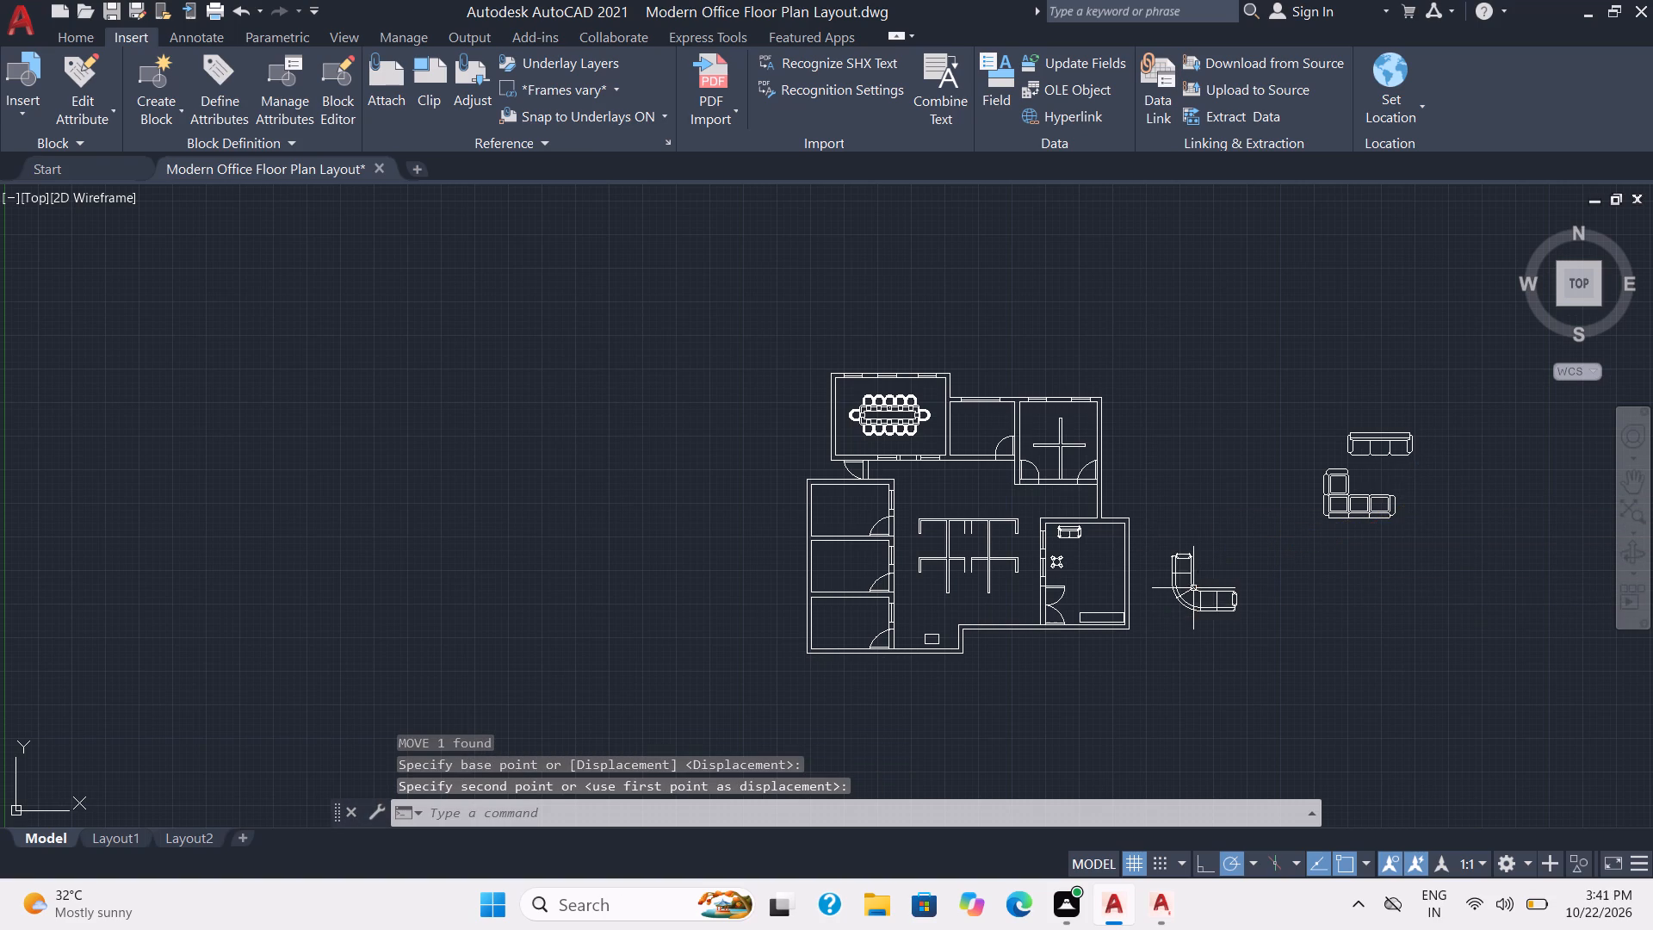
# Scale the curved corner sofa down to about 40% of its size, from its inner corner.
pyautogui.click(1217, 635)
pyautogui.click(1199, 554)
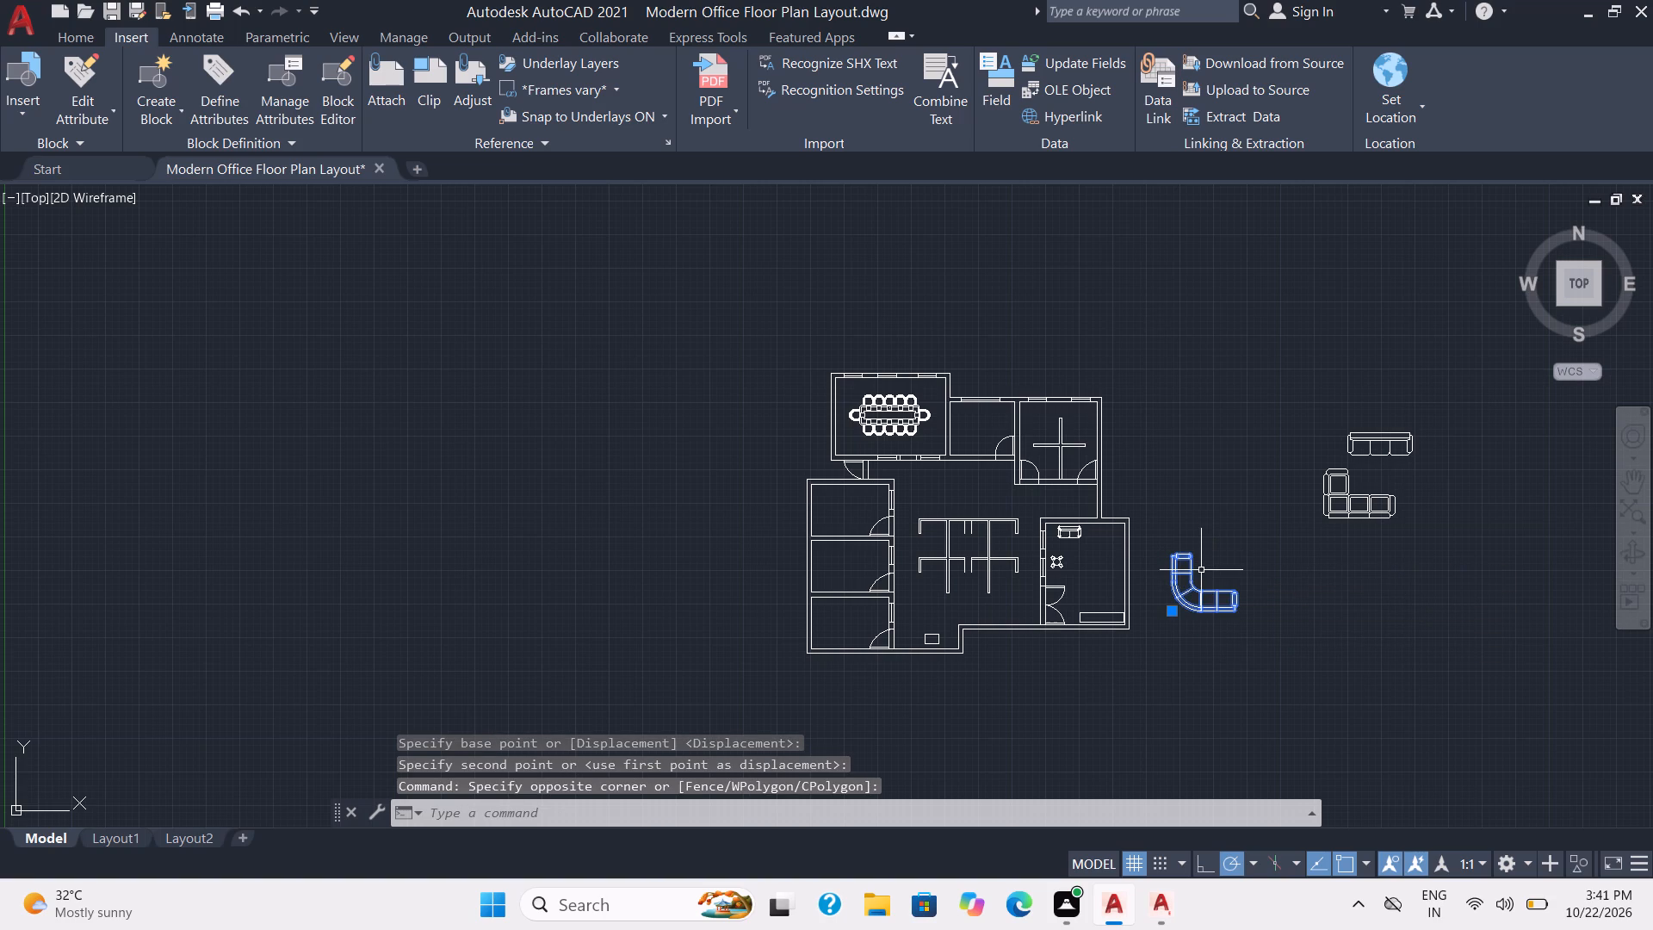
pyautogui.press('s')
pyautogui.press('c')
pyautogui.press('Return')
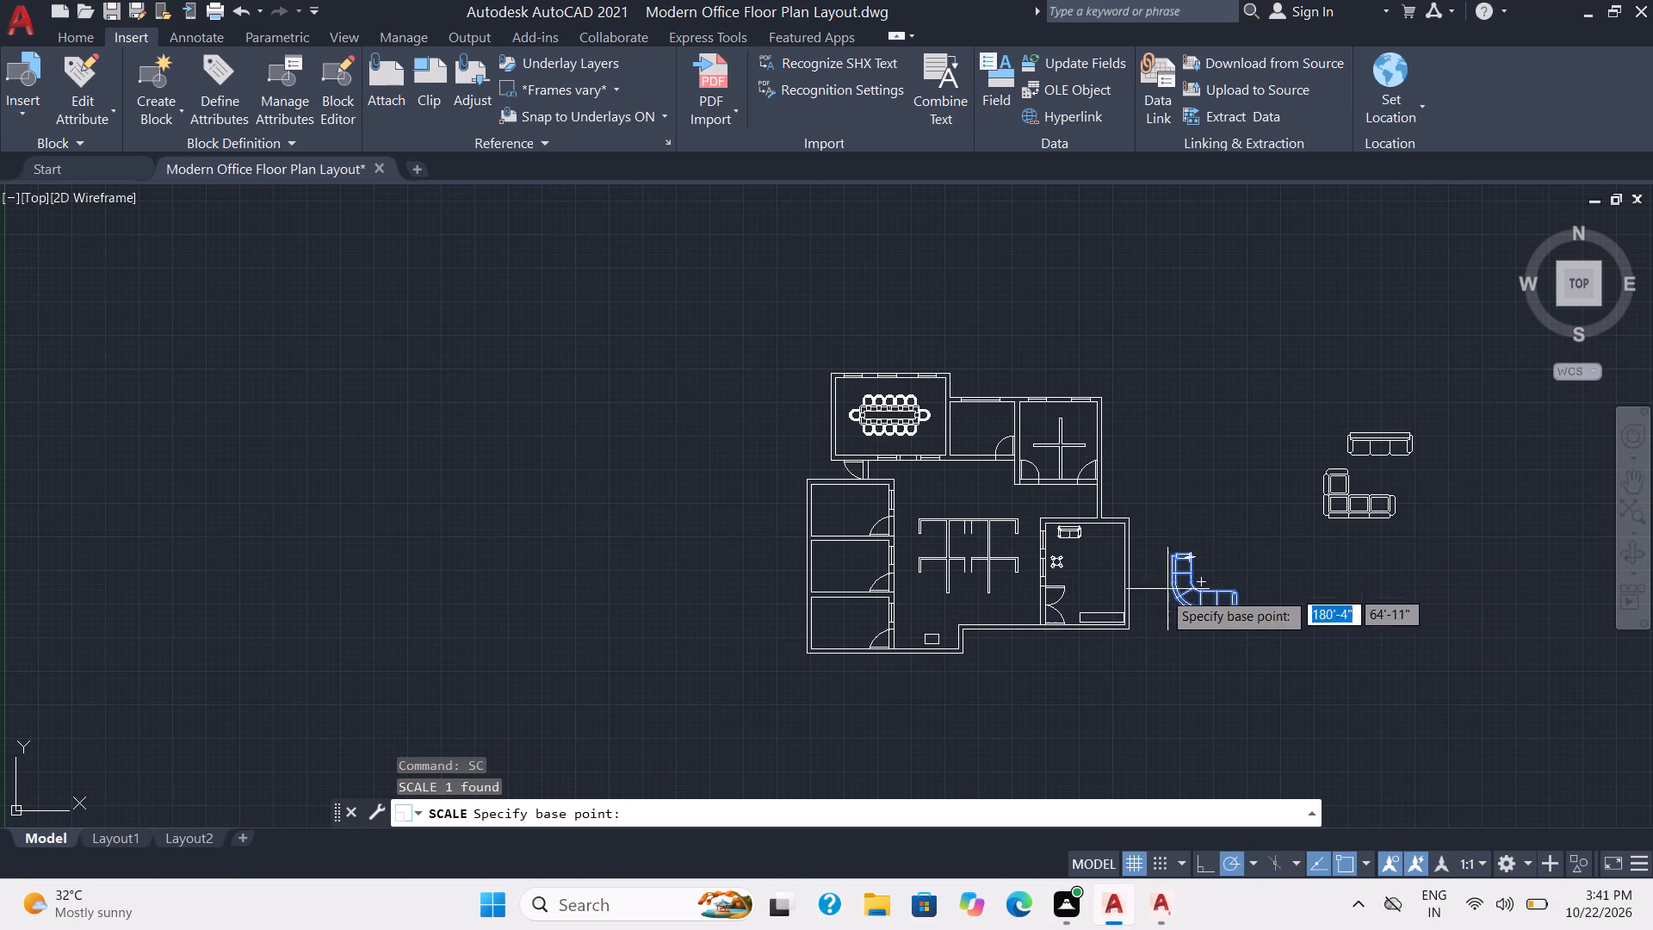
pyautogui.scroll(2, 1194, 589)
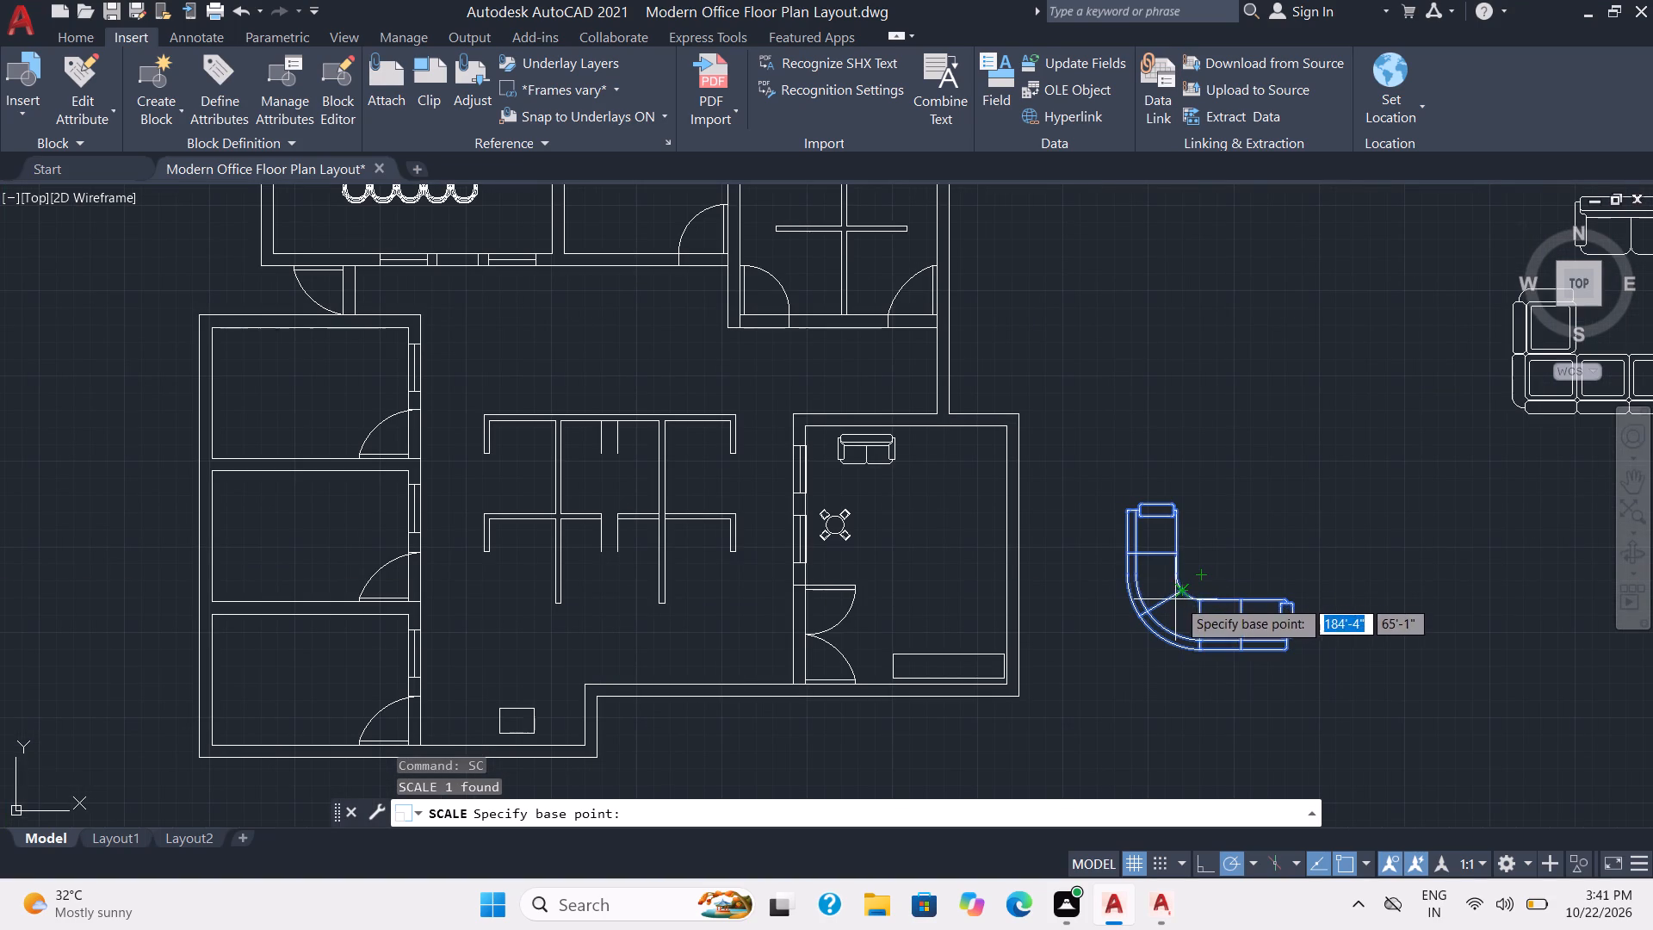
pyautogui.click(1187, 592)
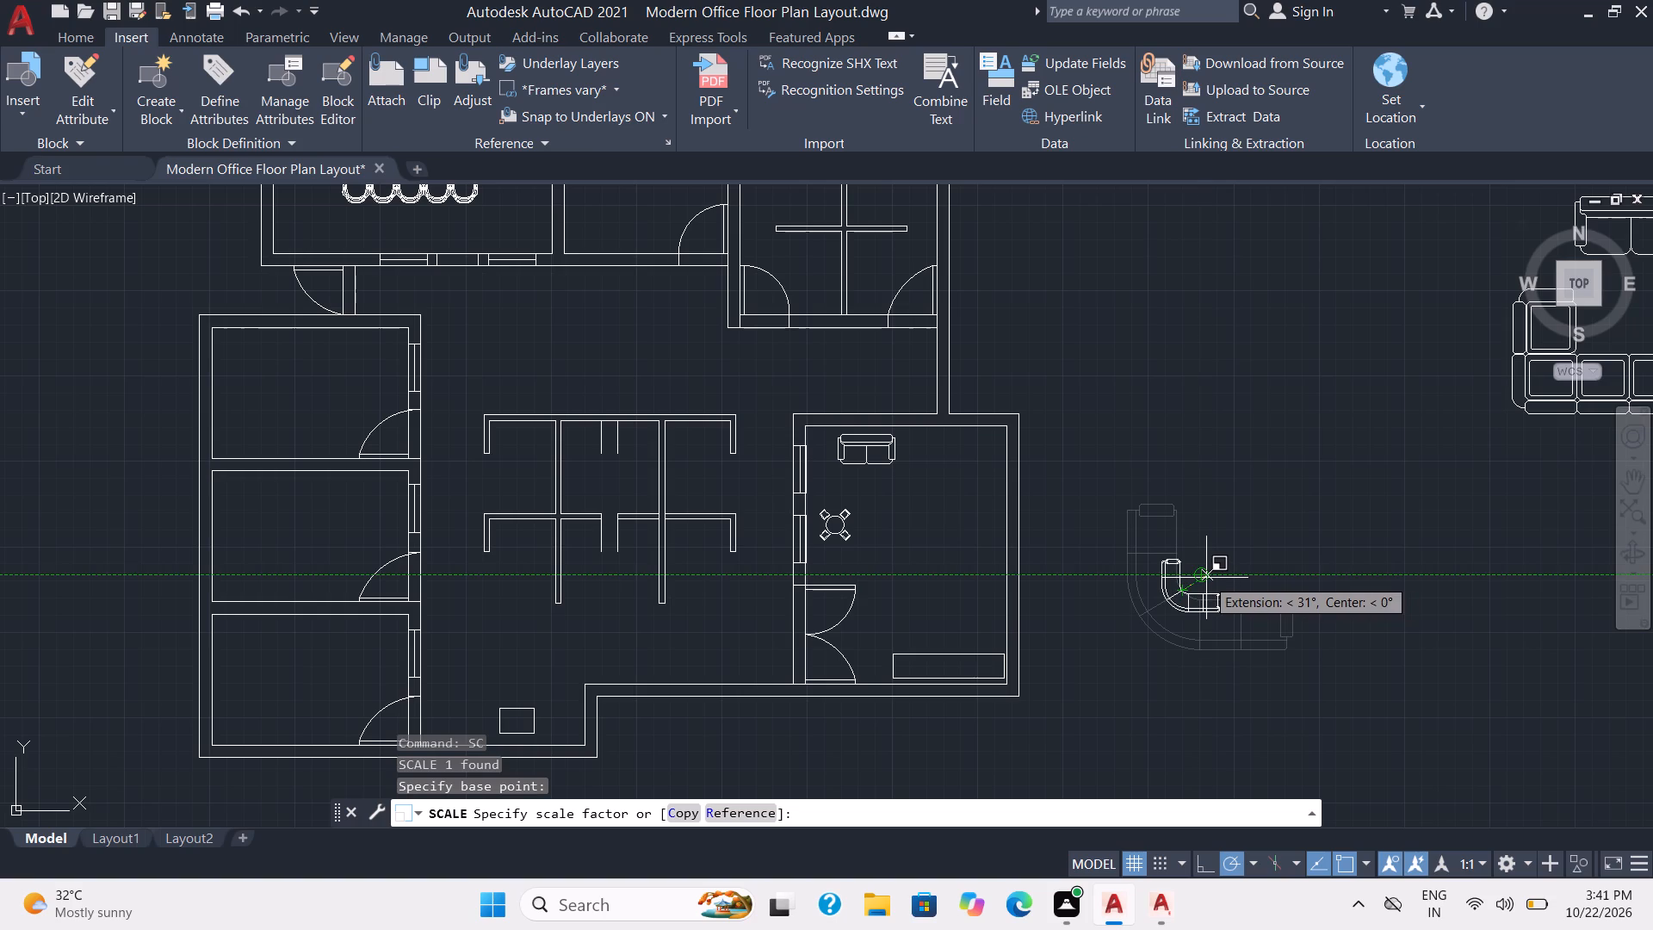
pyautogui.click(1206, 578)
# Move the curved corner sofa about 13'-7" horizontally into the lower-right room, above the long rectangular counter.
pyautogui.moveTo(1234, 638); pyautogui.dragTo(1234, 620)
pyautogui.click(1198, 573)
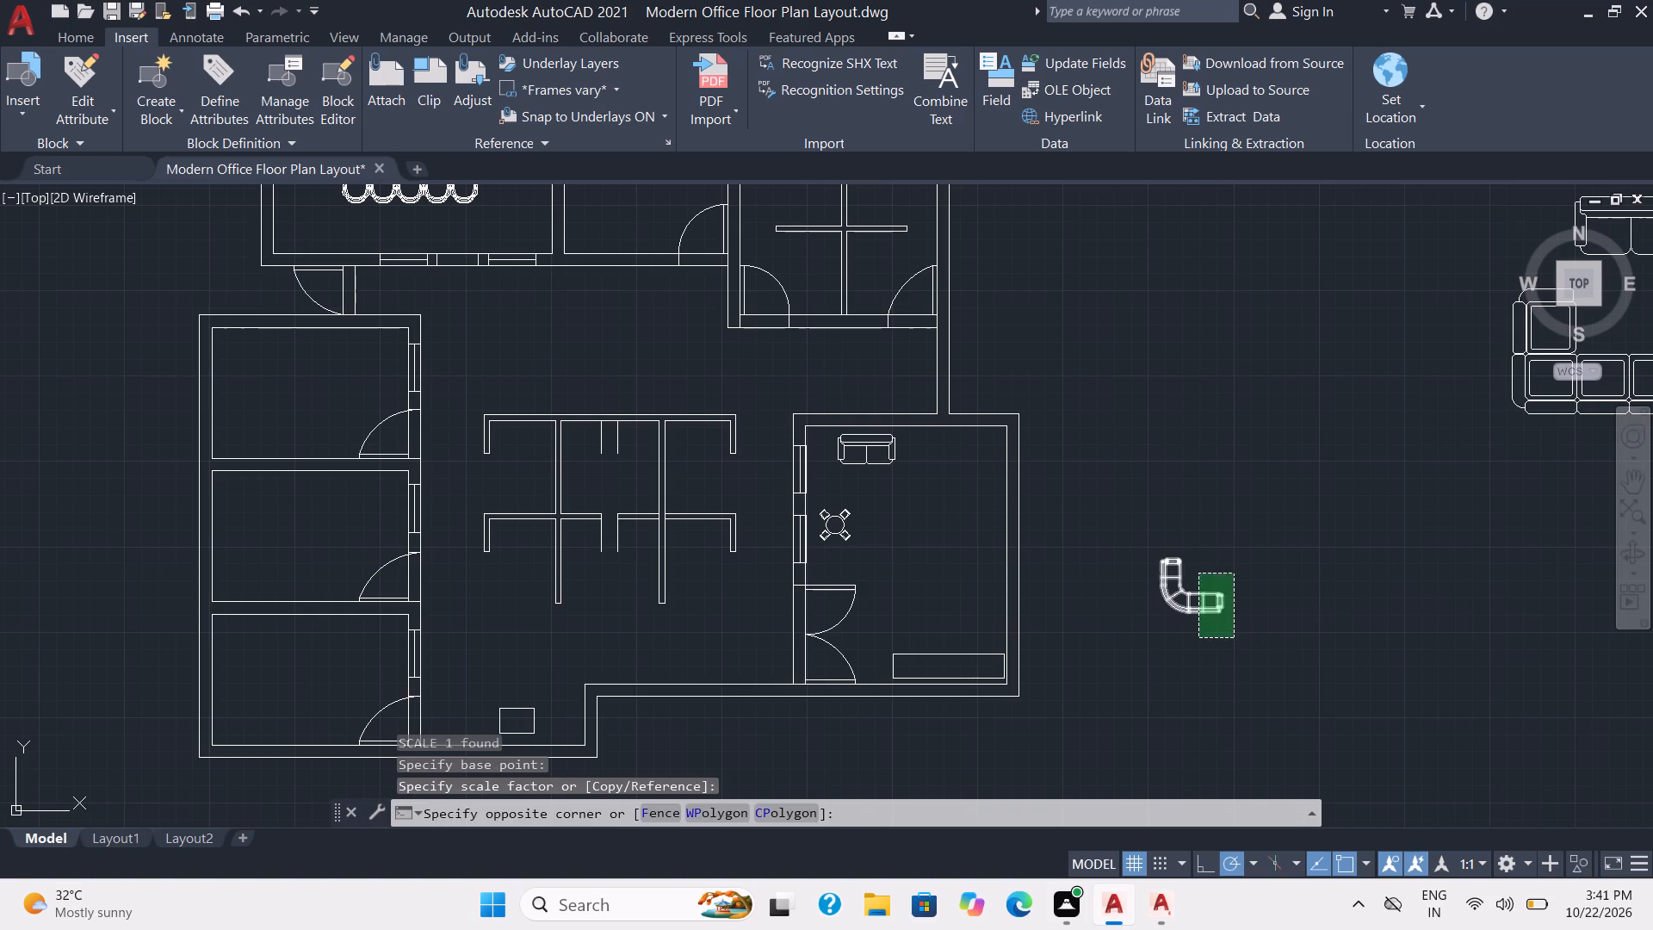
pyautogui.press('m')
pyautogui.press('Return')
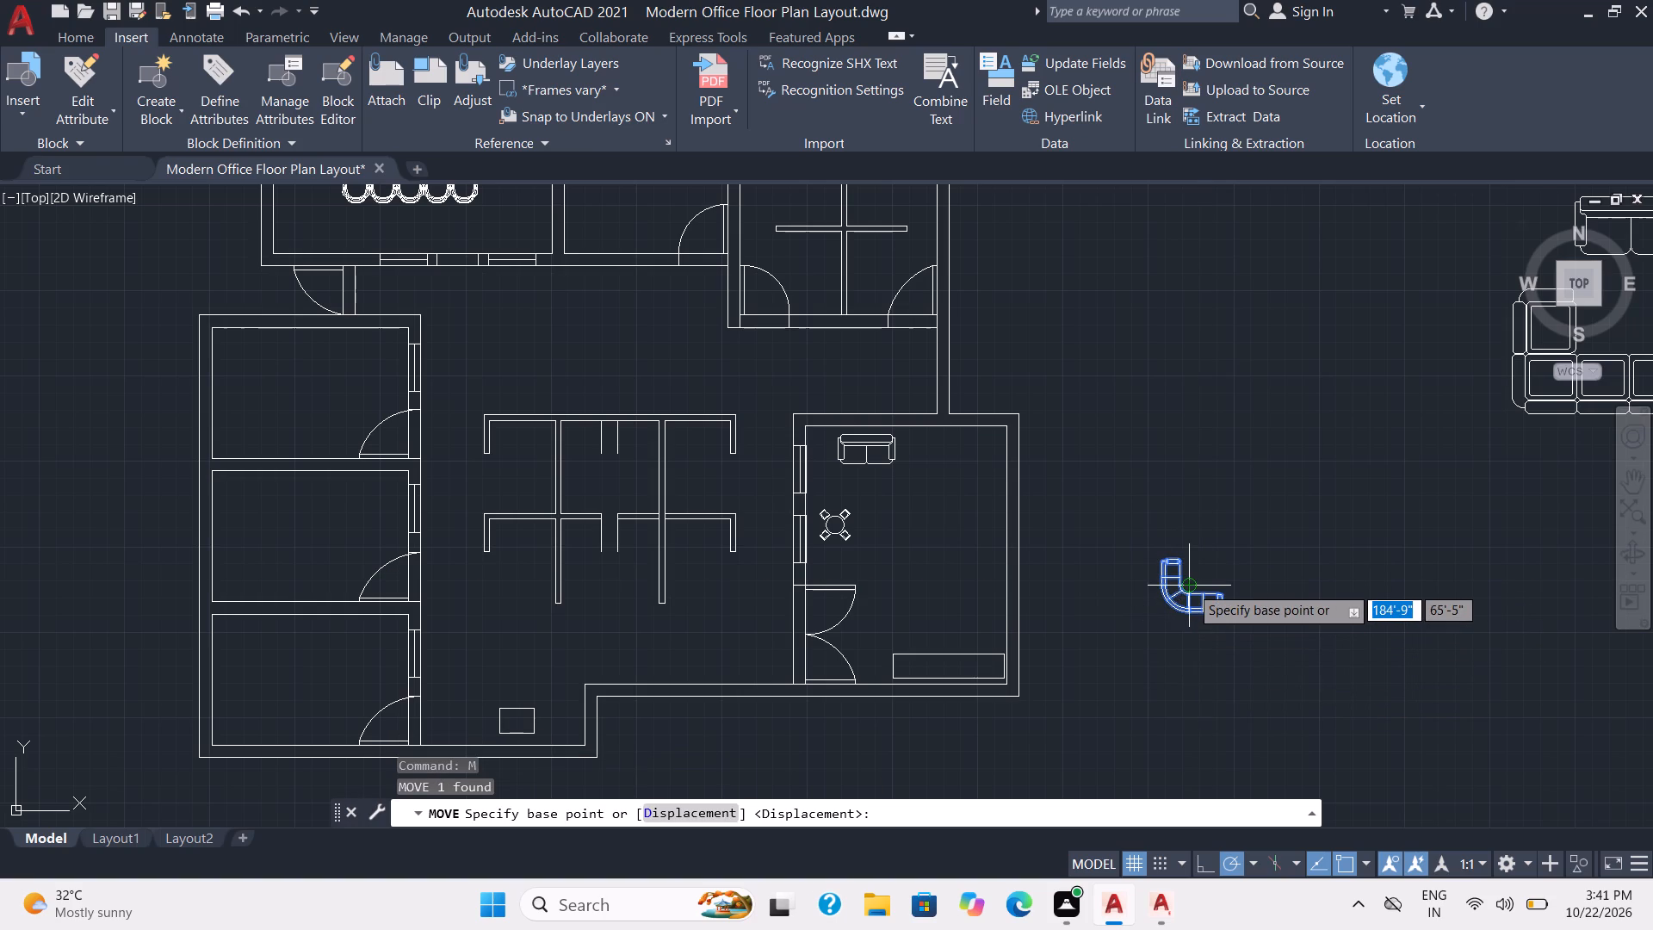
pyautogui.click(1190, 586)
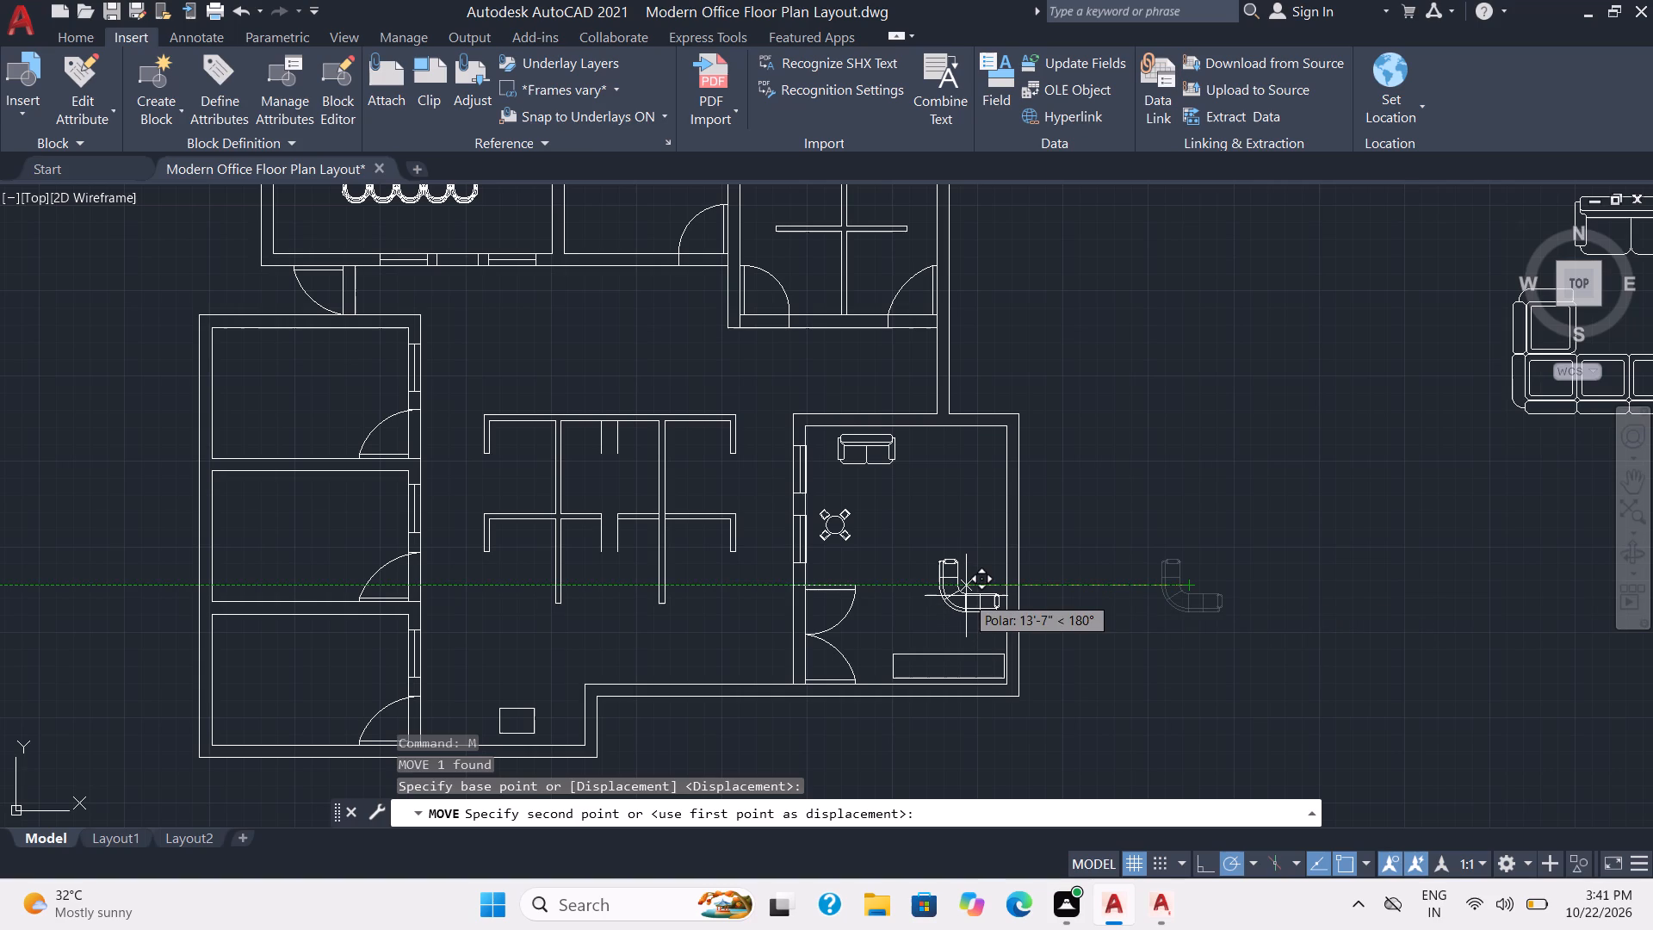
pyautogui.click(966, 596)
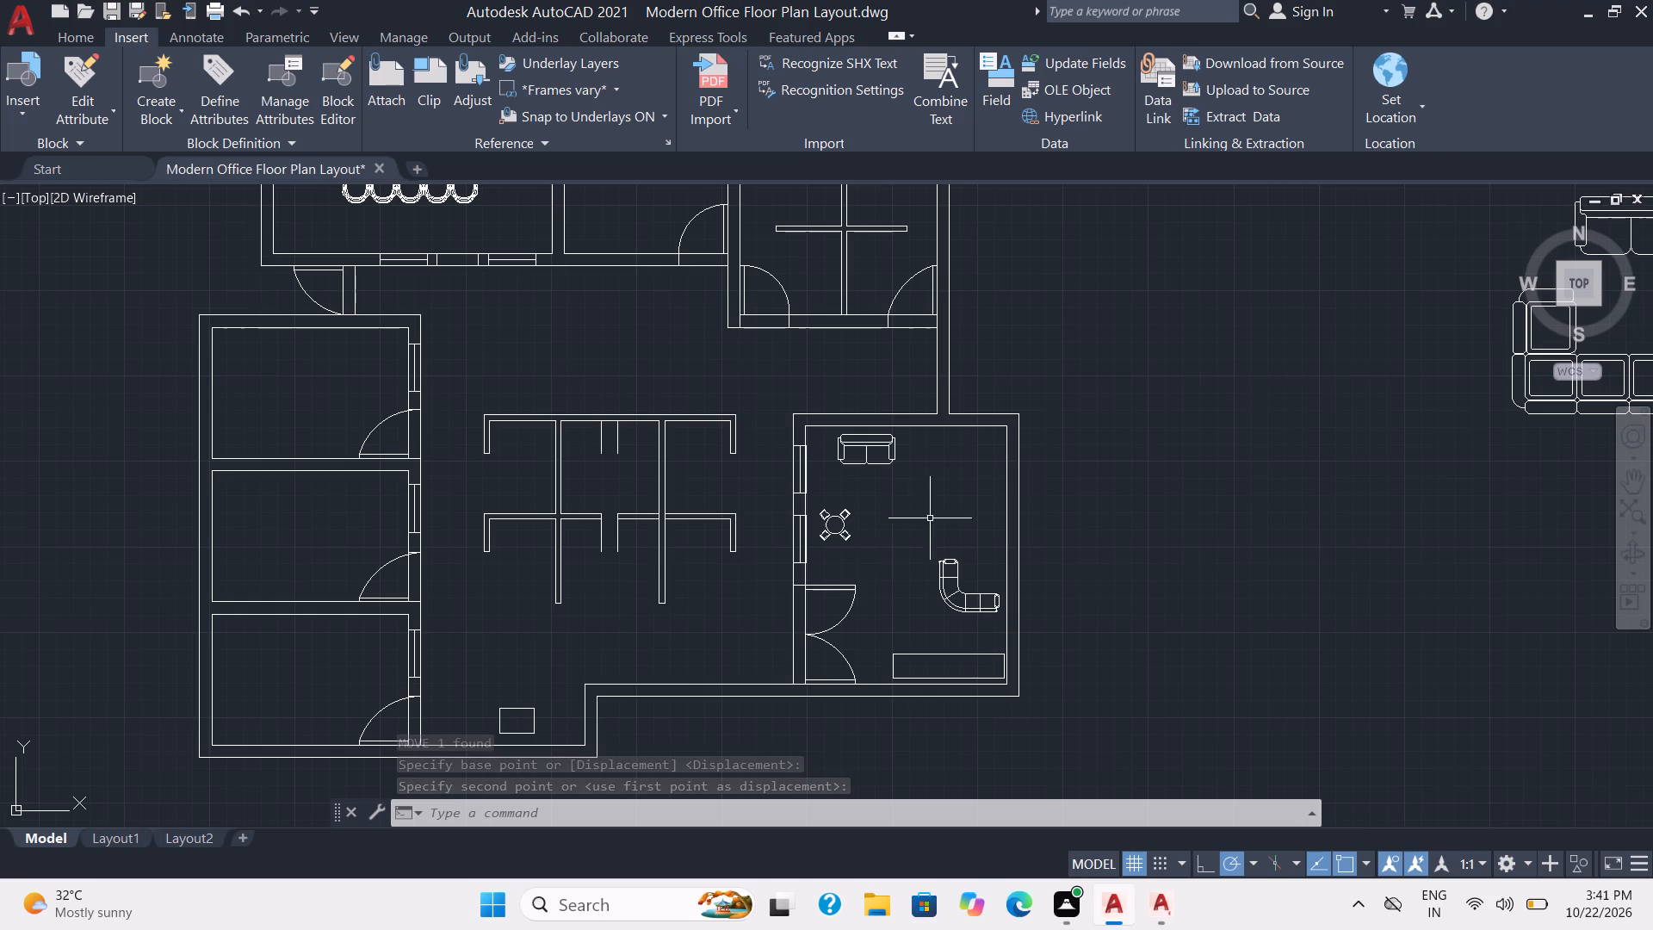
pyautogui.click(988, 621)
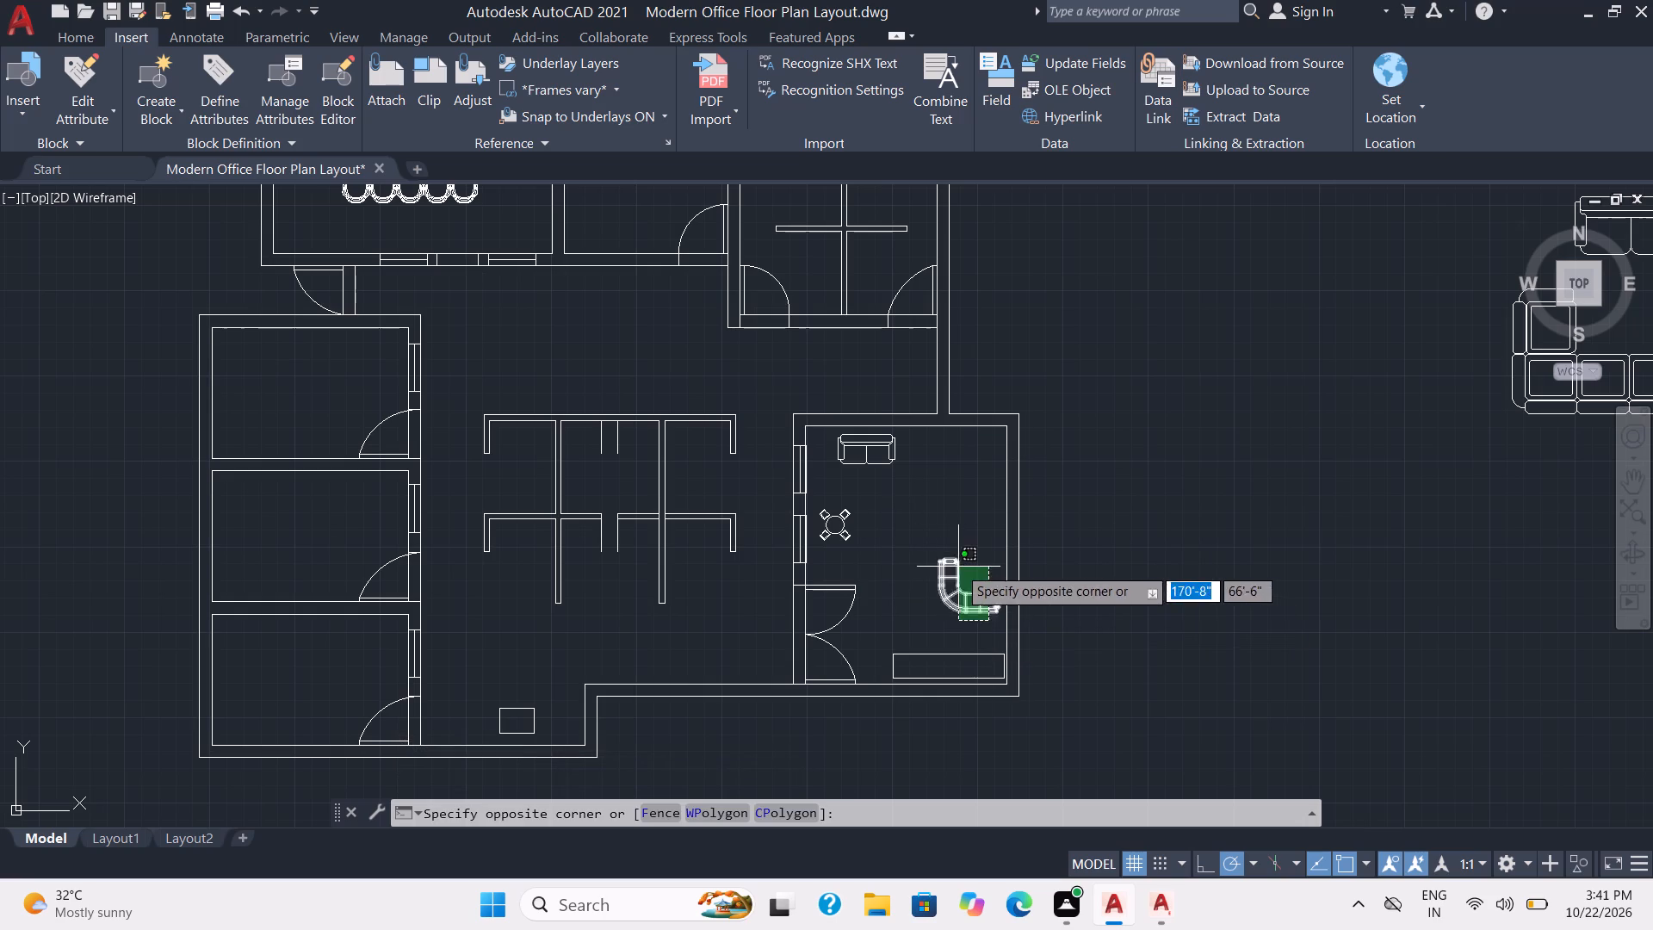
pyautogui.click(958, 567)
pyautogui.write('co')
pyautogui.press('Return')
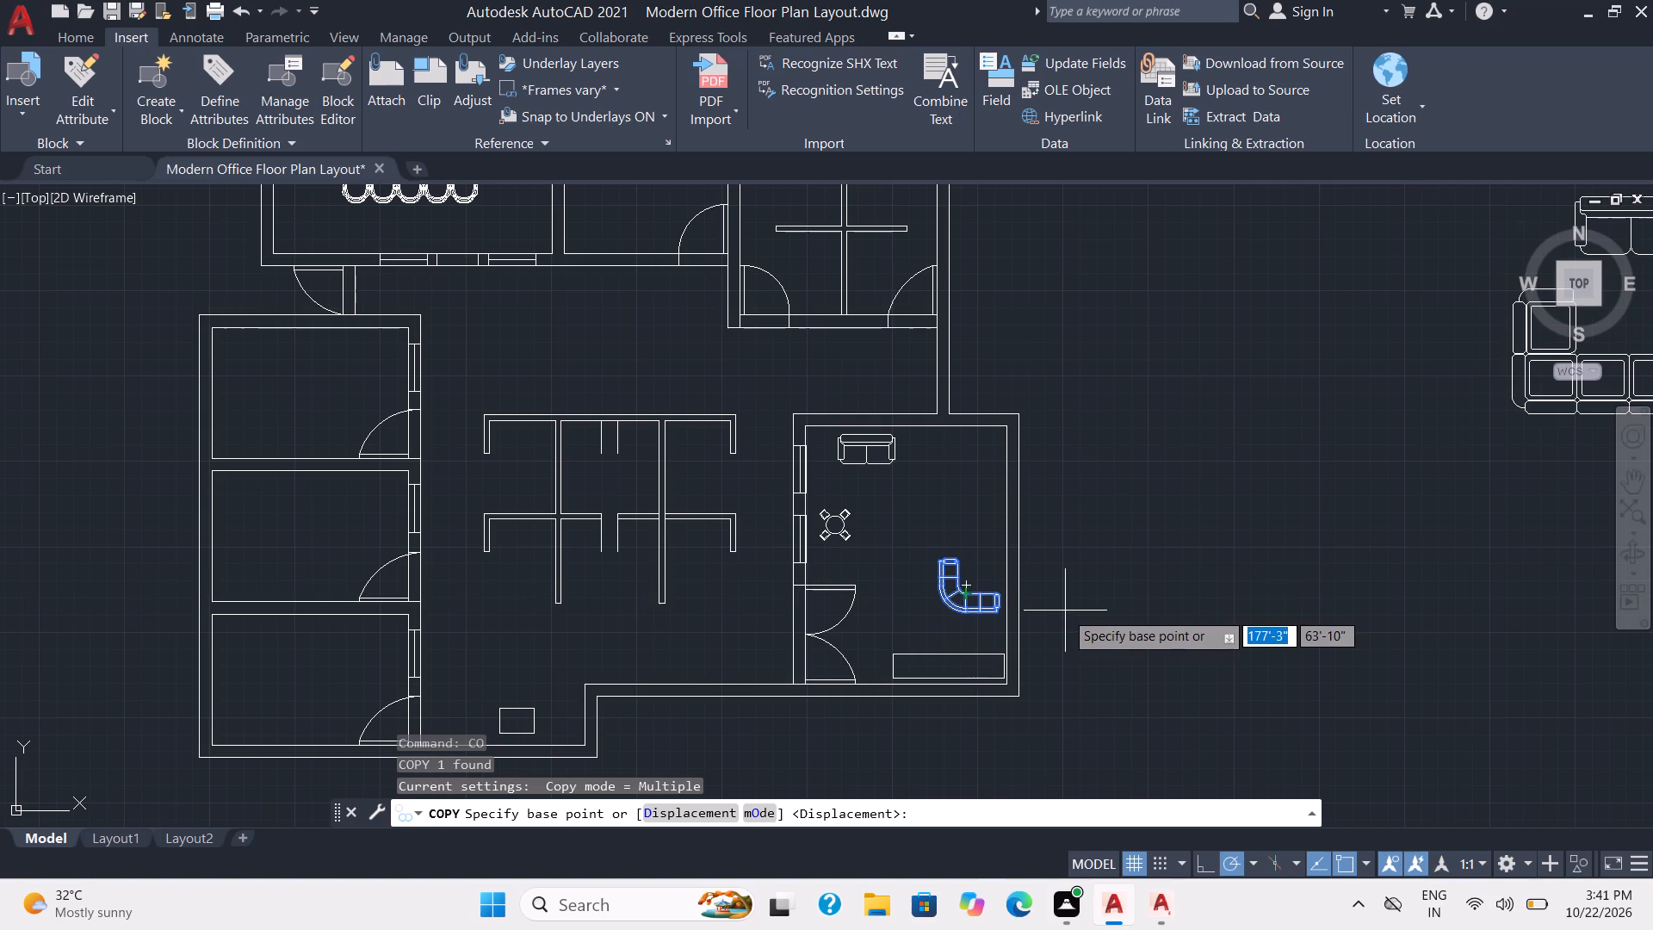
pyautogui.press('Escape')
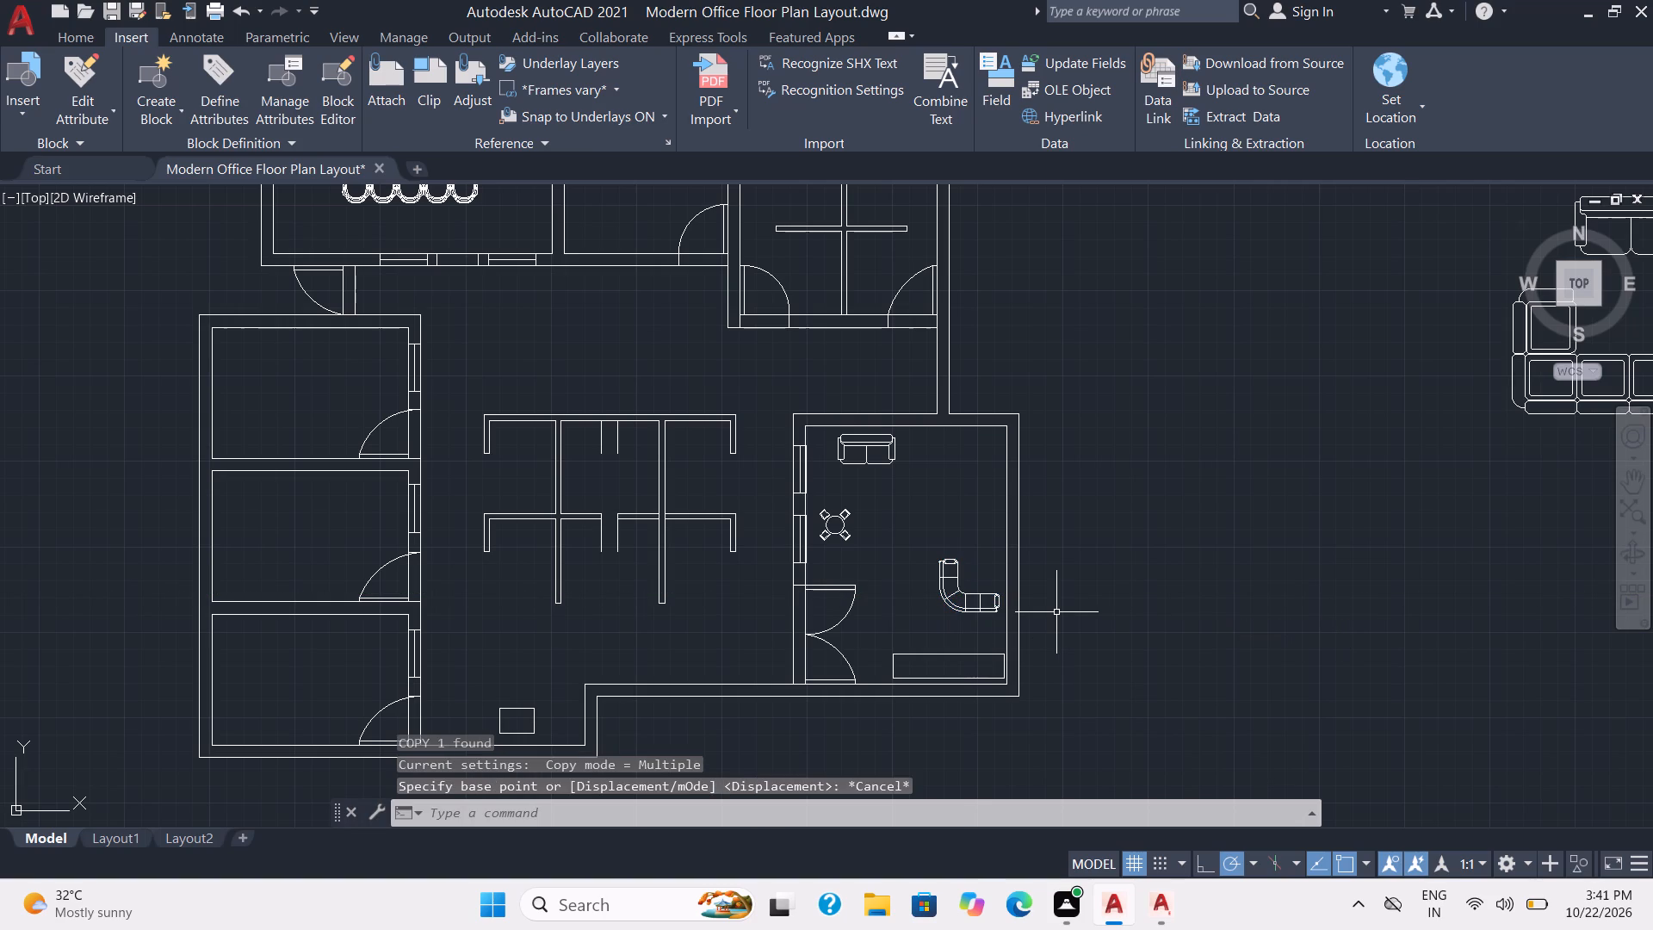
# Move the three-seat sofa about 61'-9" at 177° into the small room beside the conference room.
pyautogui.scroll(-1, 1052, 612)
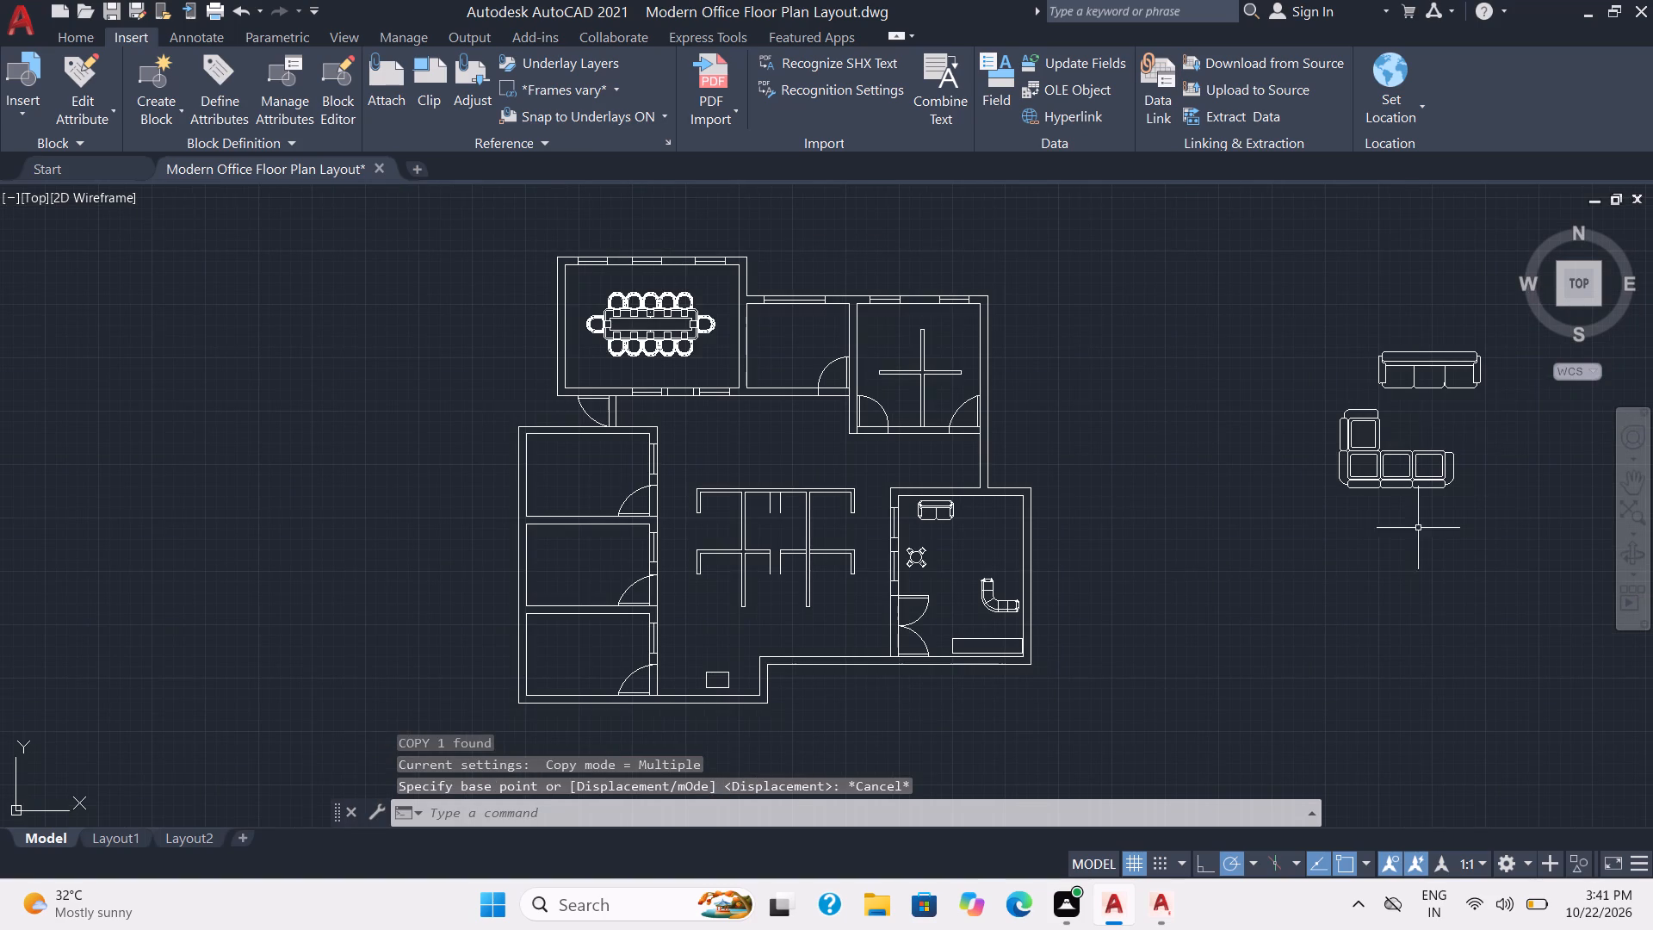
pyautogui.click(1491, 391)
pyautogui.click(1281, 303)
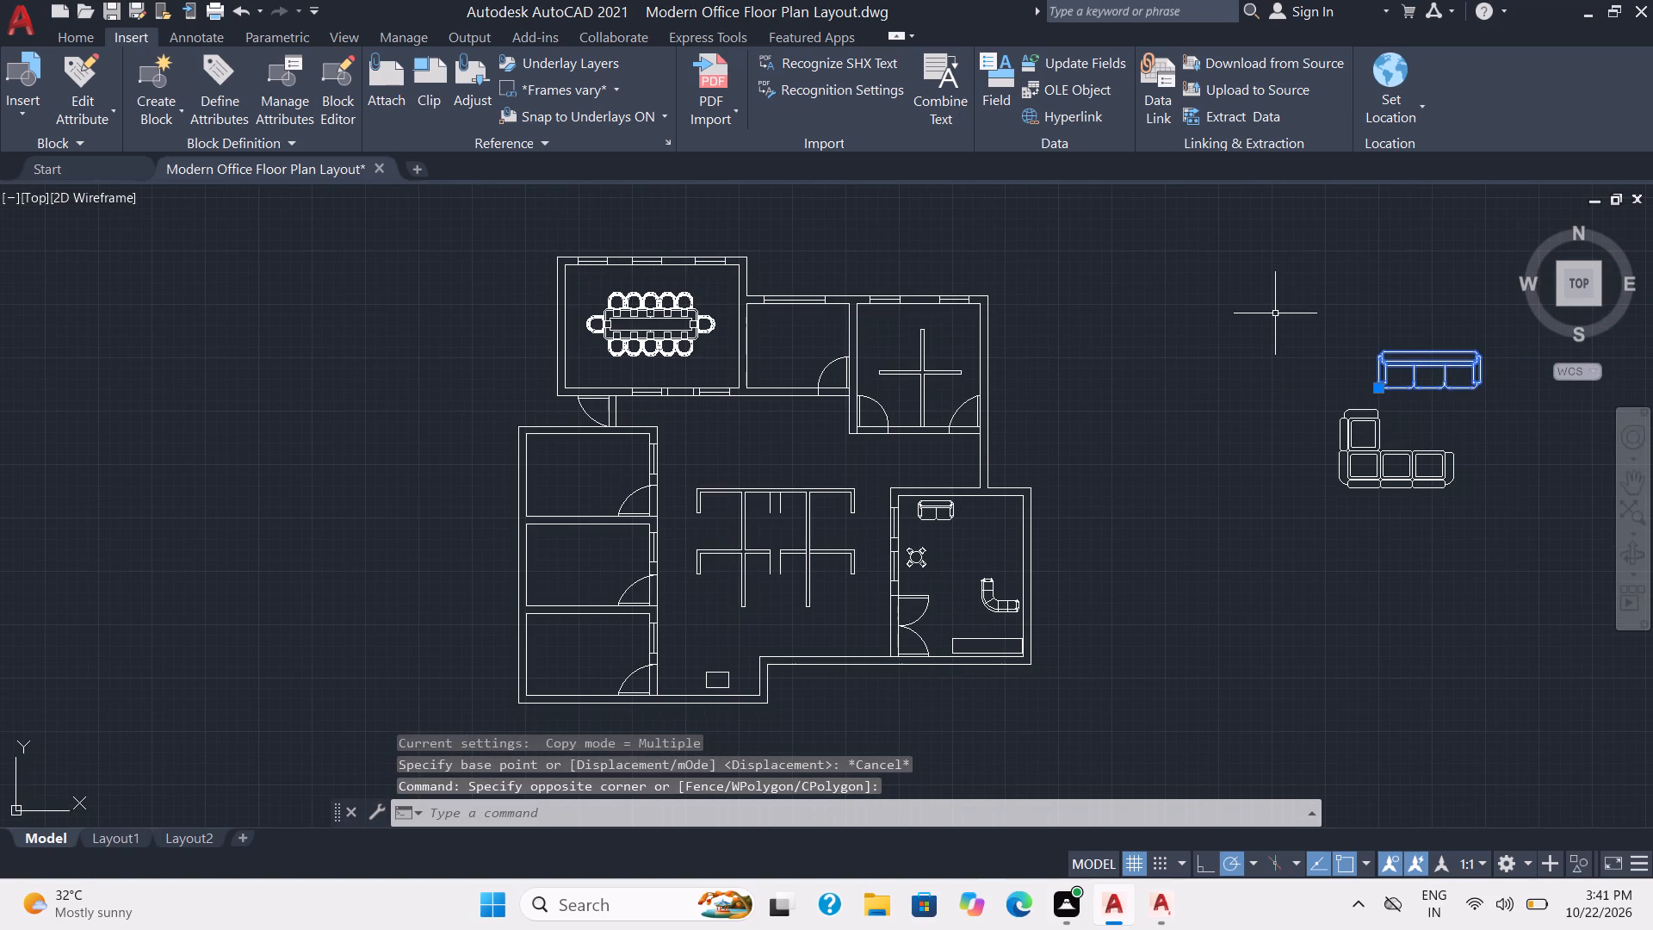
pyautogui.press('r')
pyautogui.press('o')
pyautogui.press('BackSpace')
pyautogui.press('BackSpace')
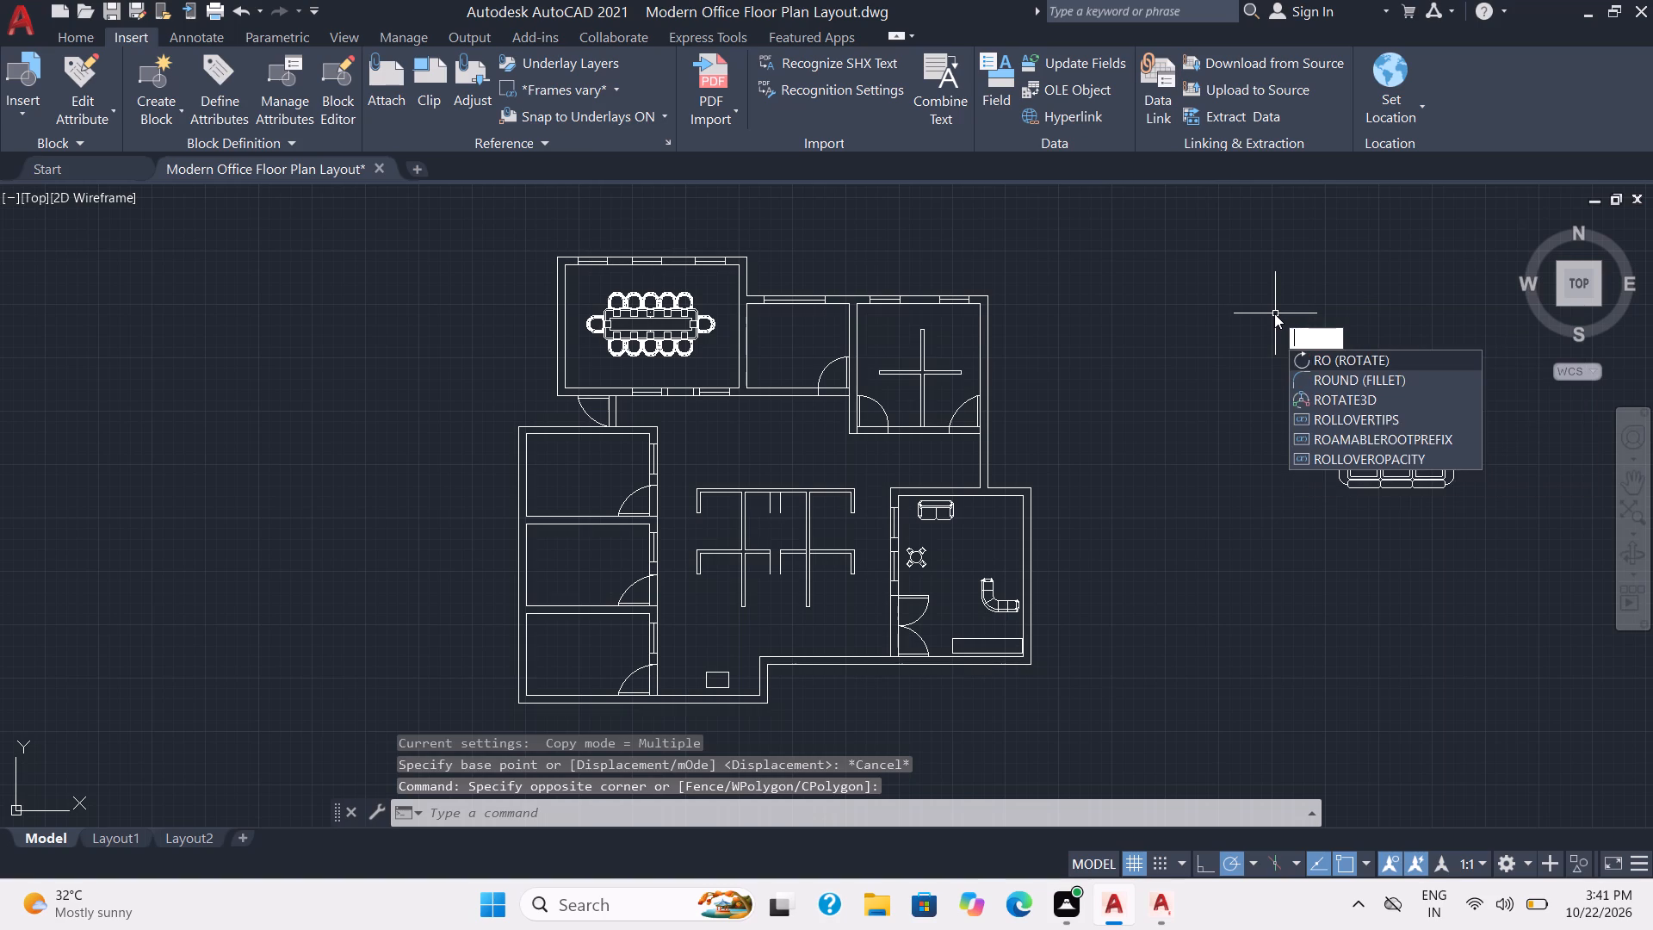
pyautogui.press('m')
pyautogui.press('Return')
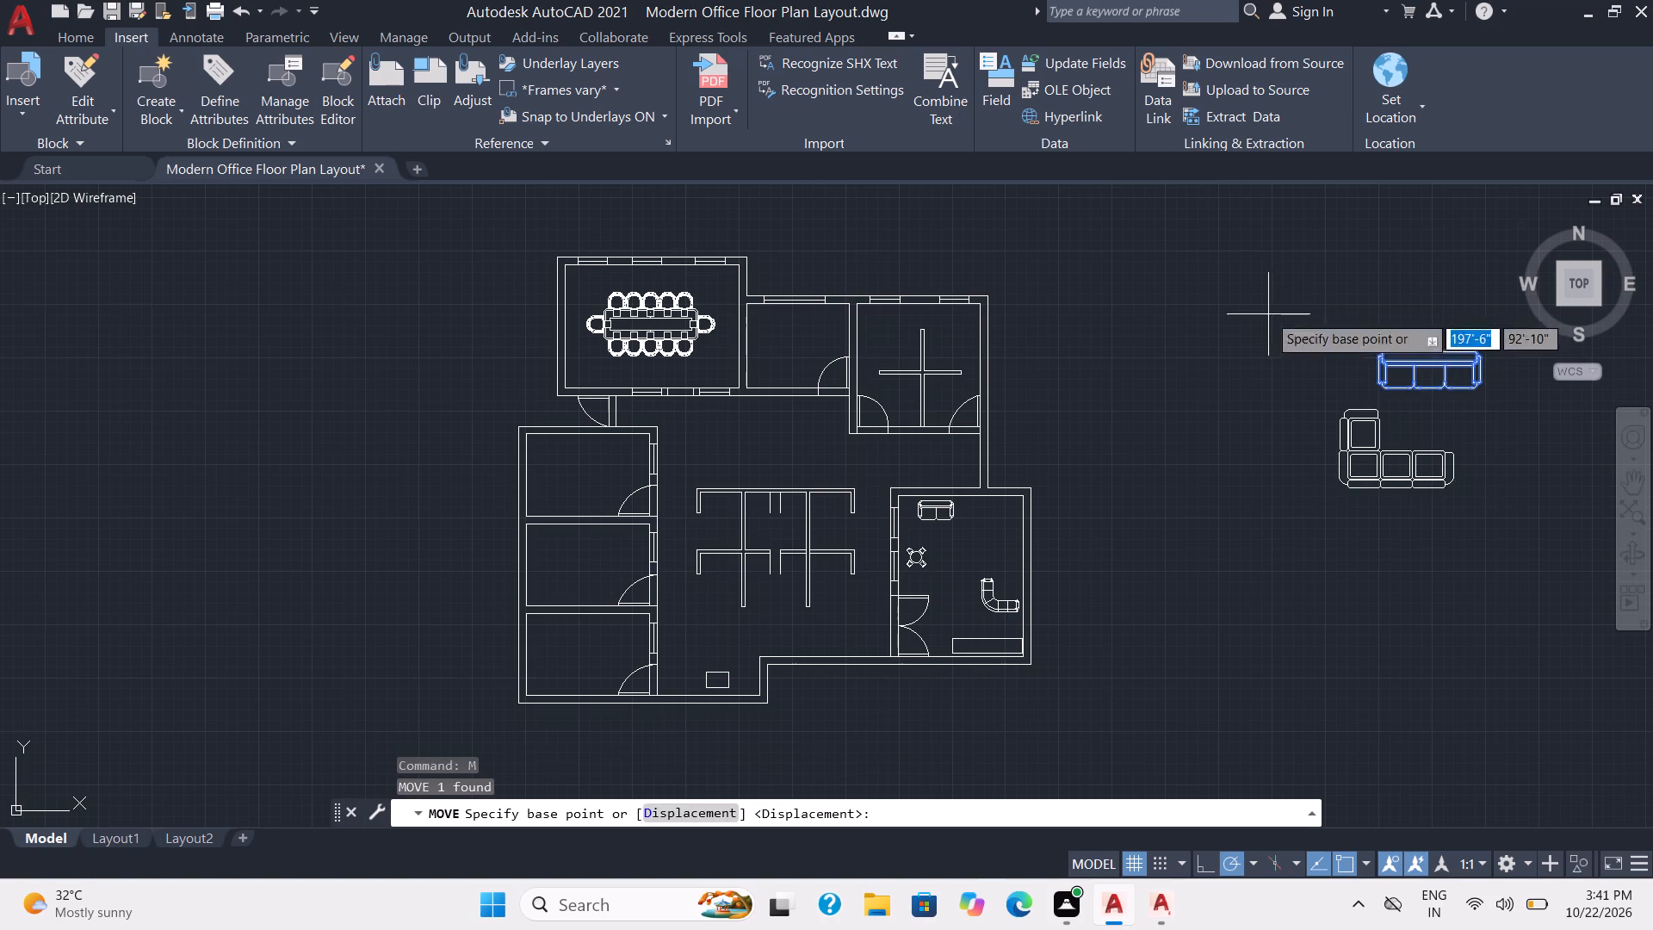
pyautogui.click(1431, 380)
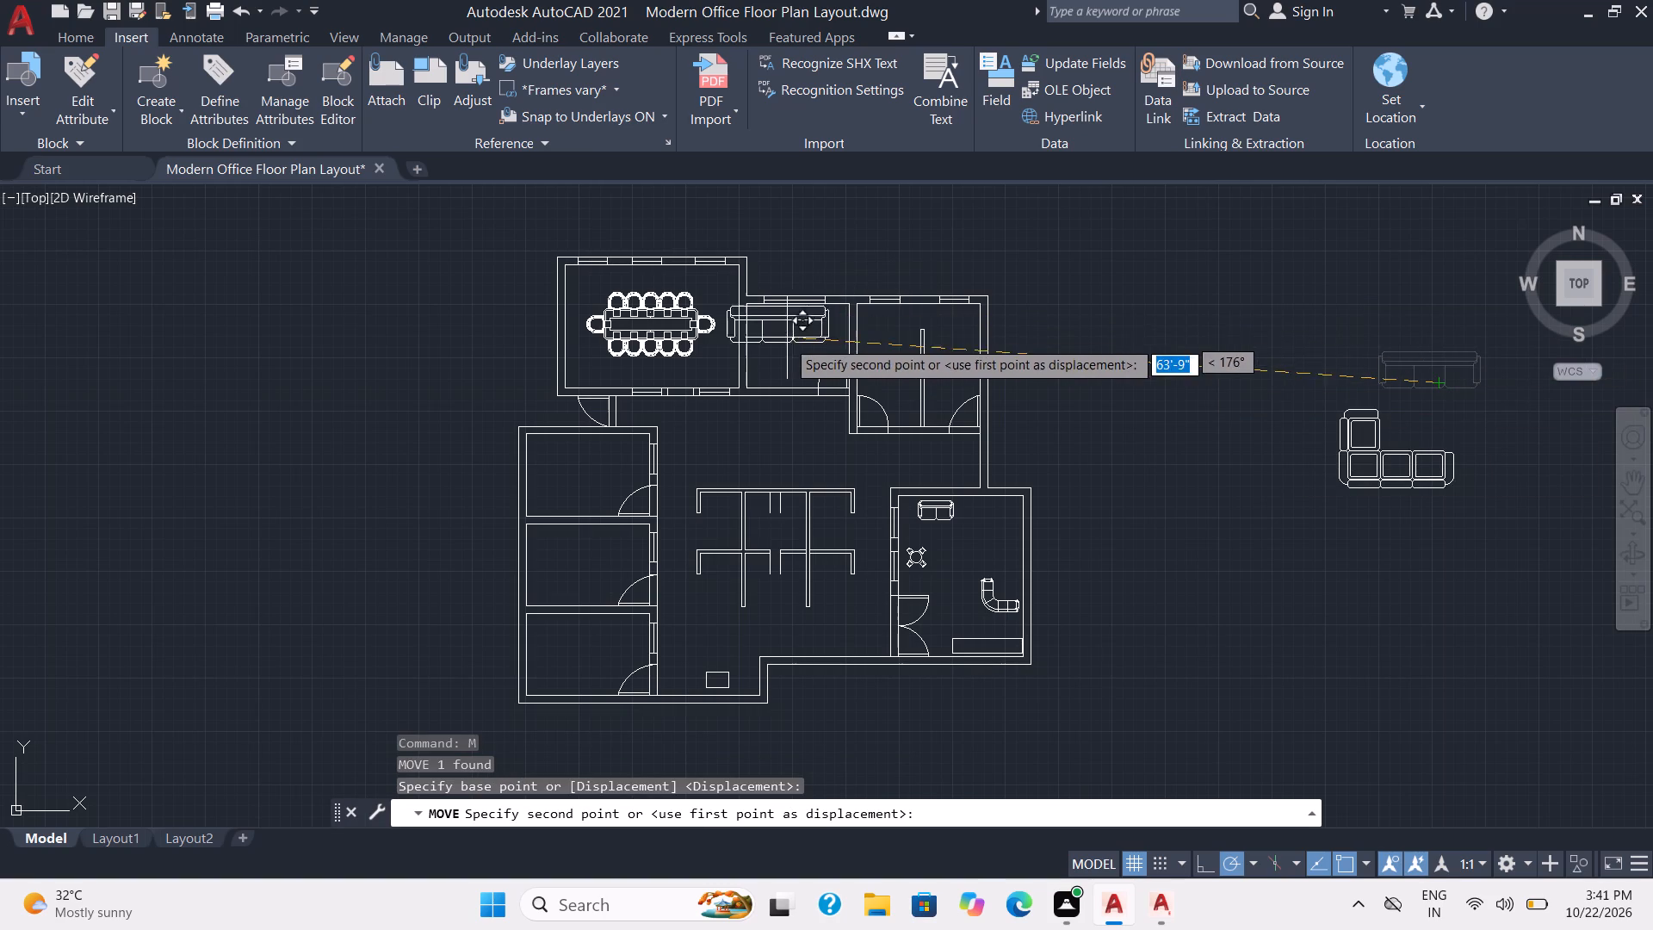
pyautogui.scroll(2, 809, 360)
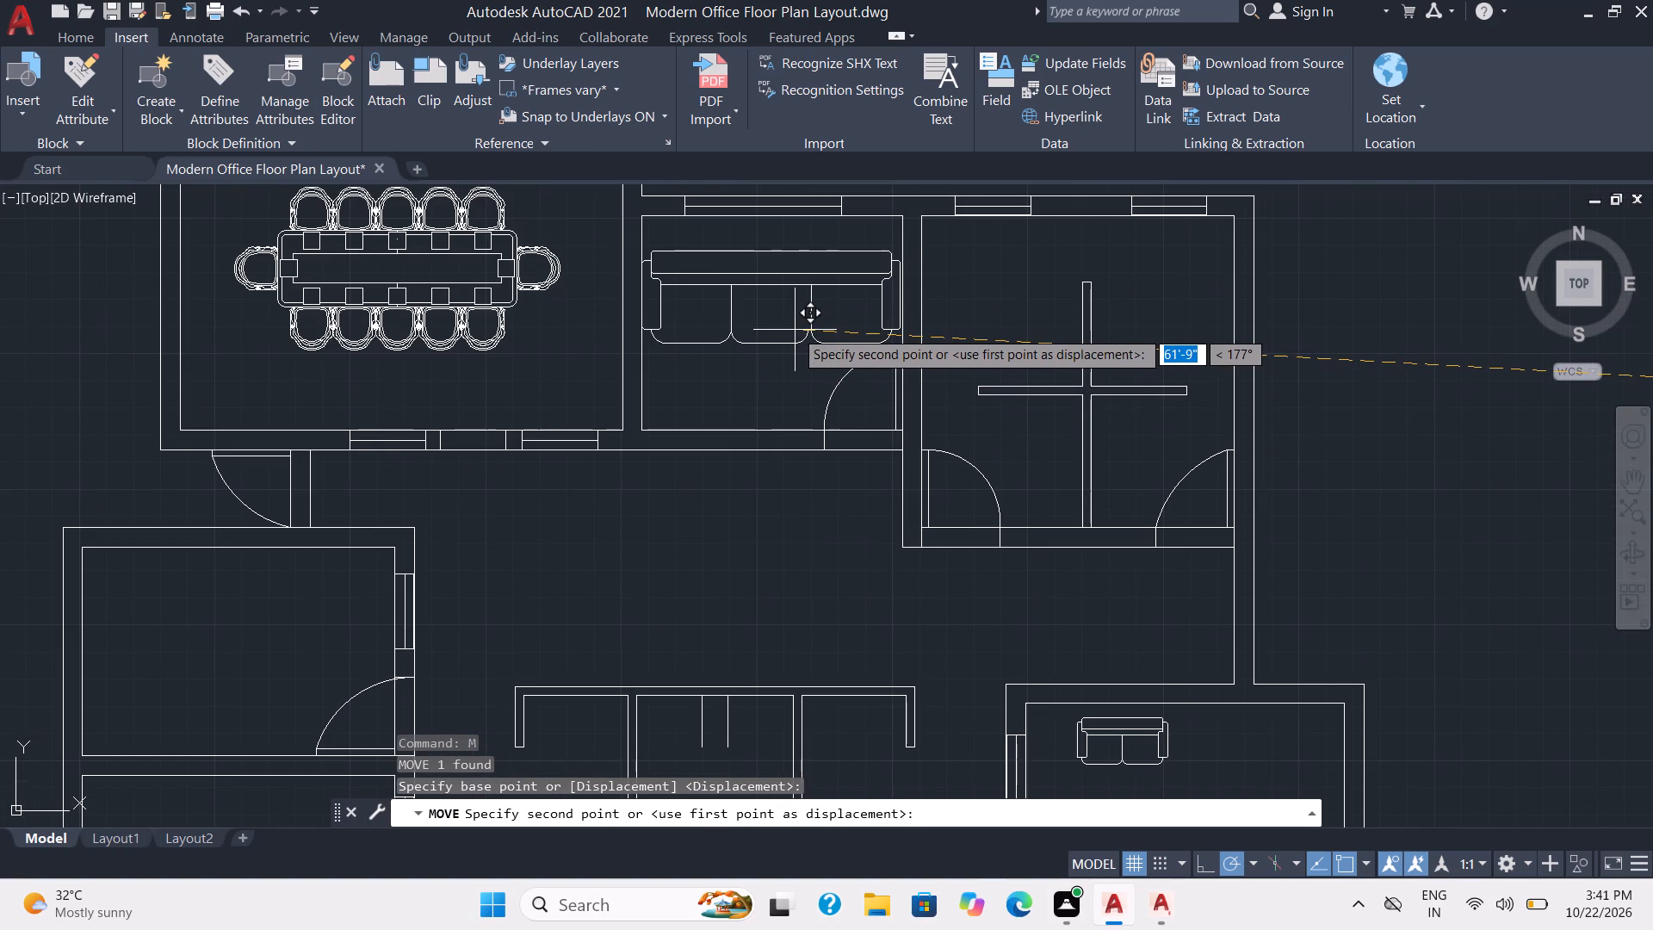
pyautogui.click(795, 330)
# Scale the three-seat sofa down to about a third of its size, from the middle of its front edge.
pyautogui.click(805, 357)
pyautogui.click(782, 272)
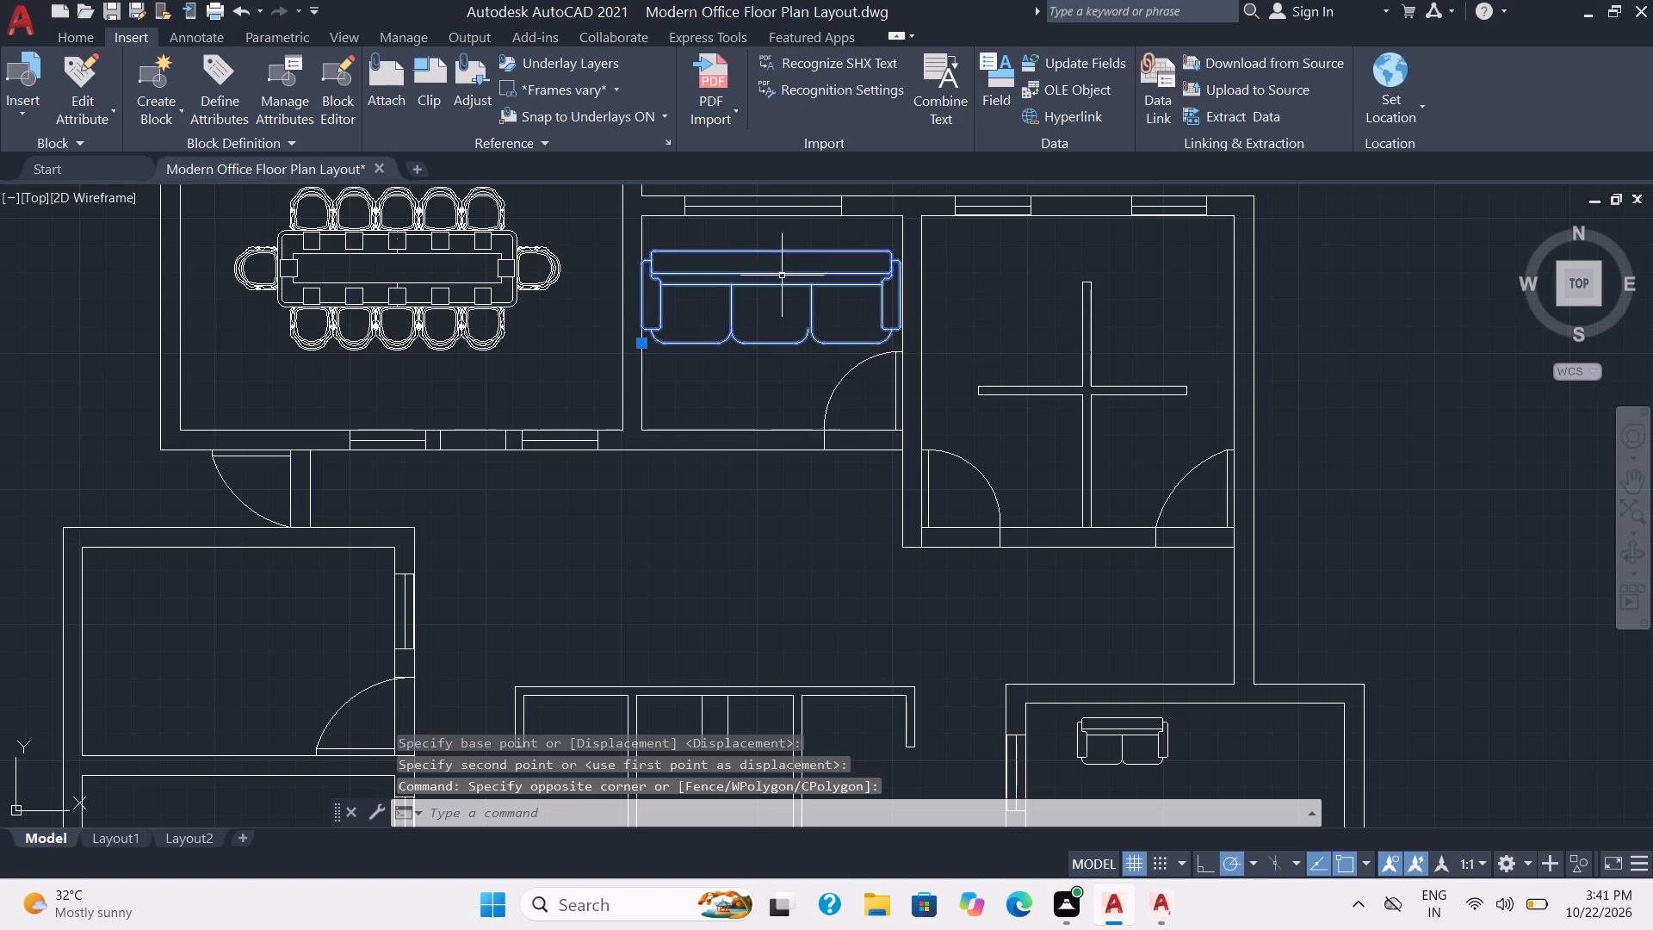
pyautogui.write('sc')
pyautogui.press('Return')
pyautogui.click(791, 344)
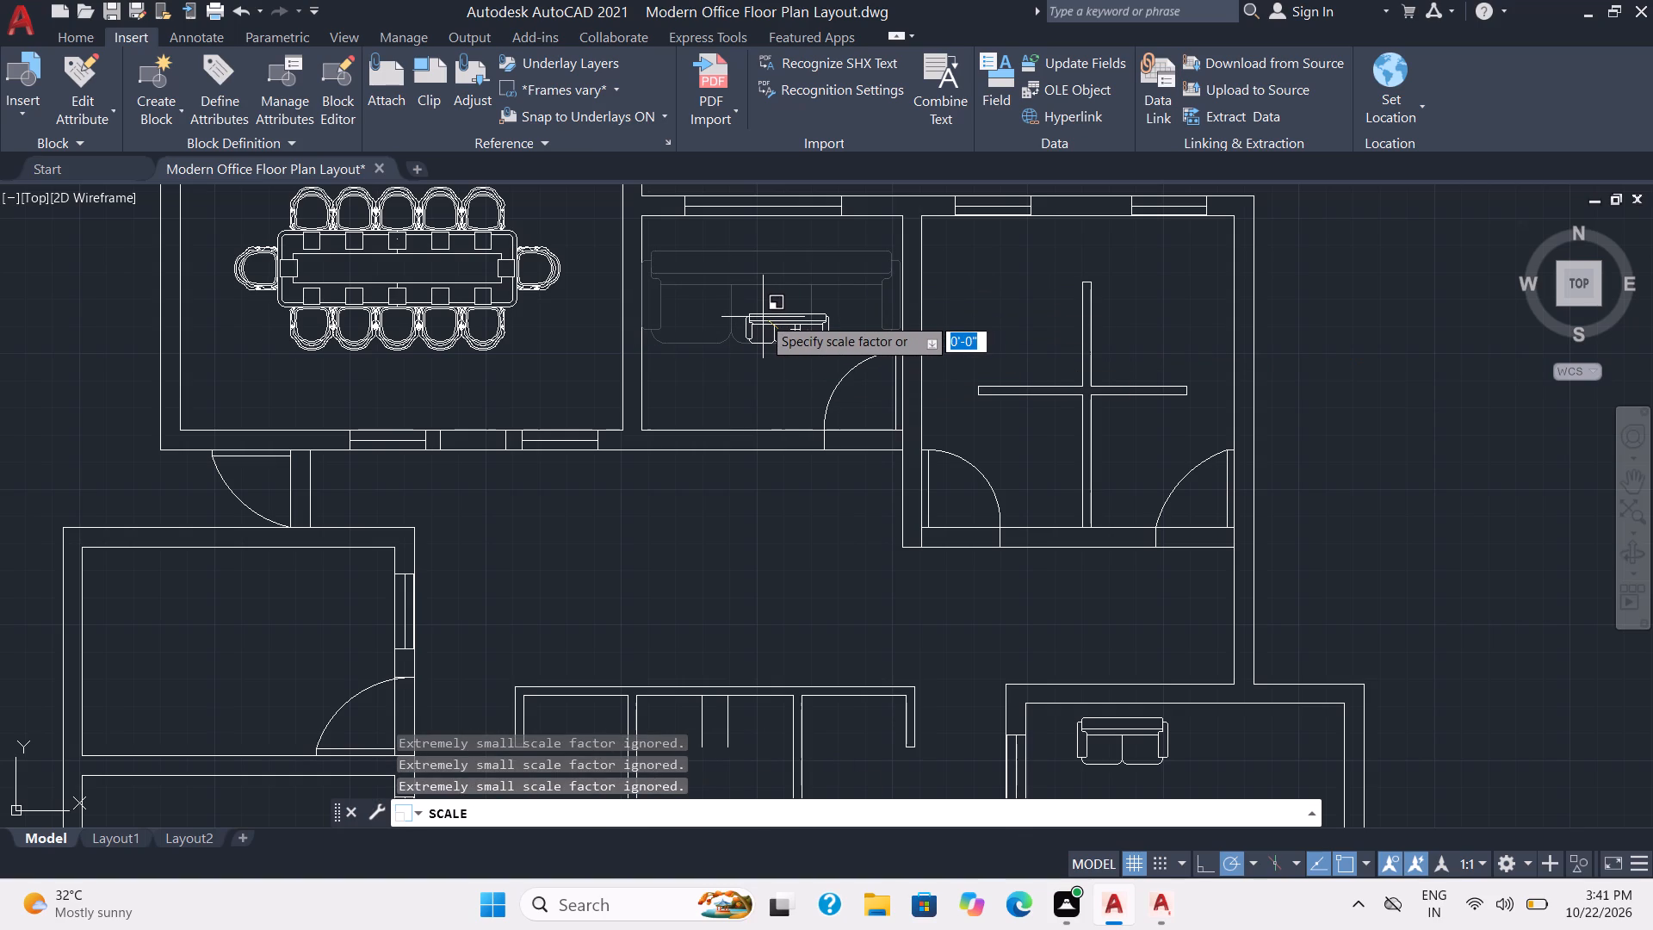
pyautogui.click(763, 317)
# Rotate the three-seat sofa 90° counterclockwise about its rear corner on the door side of the room.
pyautogui.click(828, 356)
pyautogui.click(765, 289)
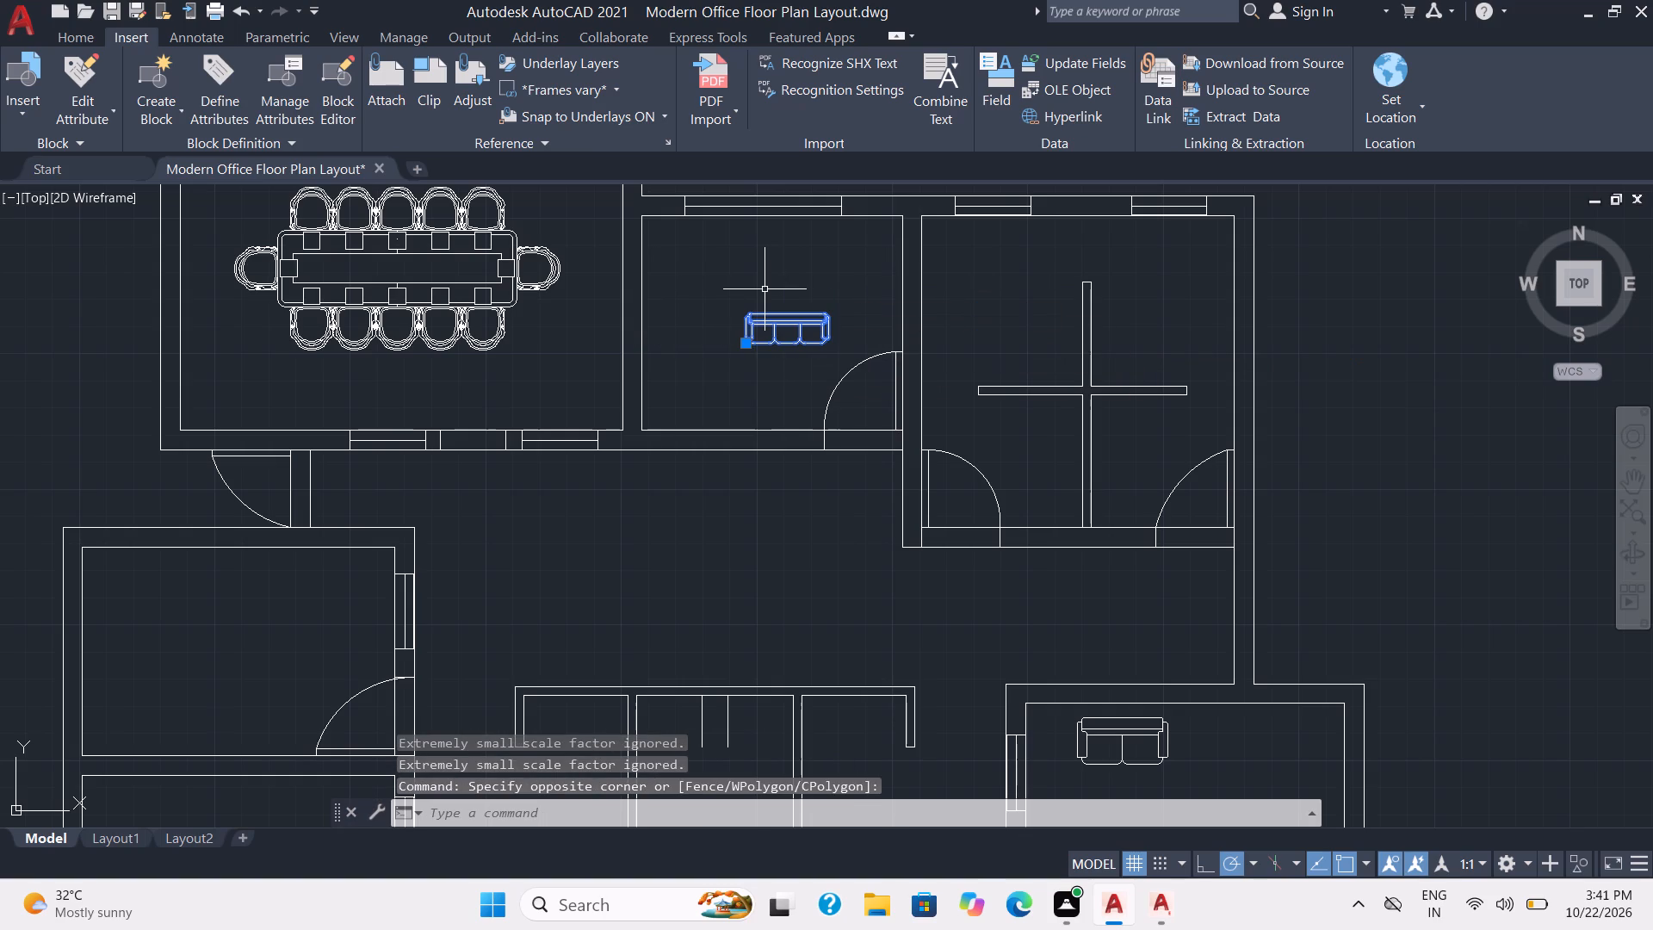
pyautogui.write("ro'")
pyautogui.press('BackSpace')
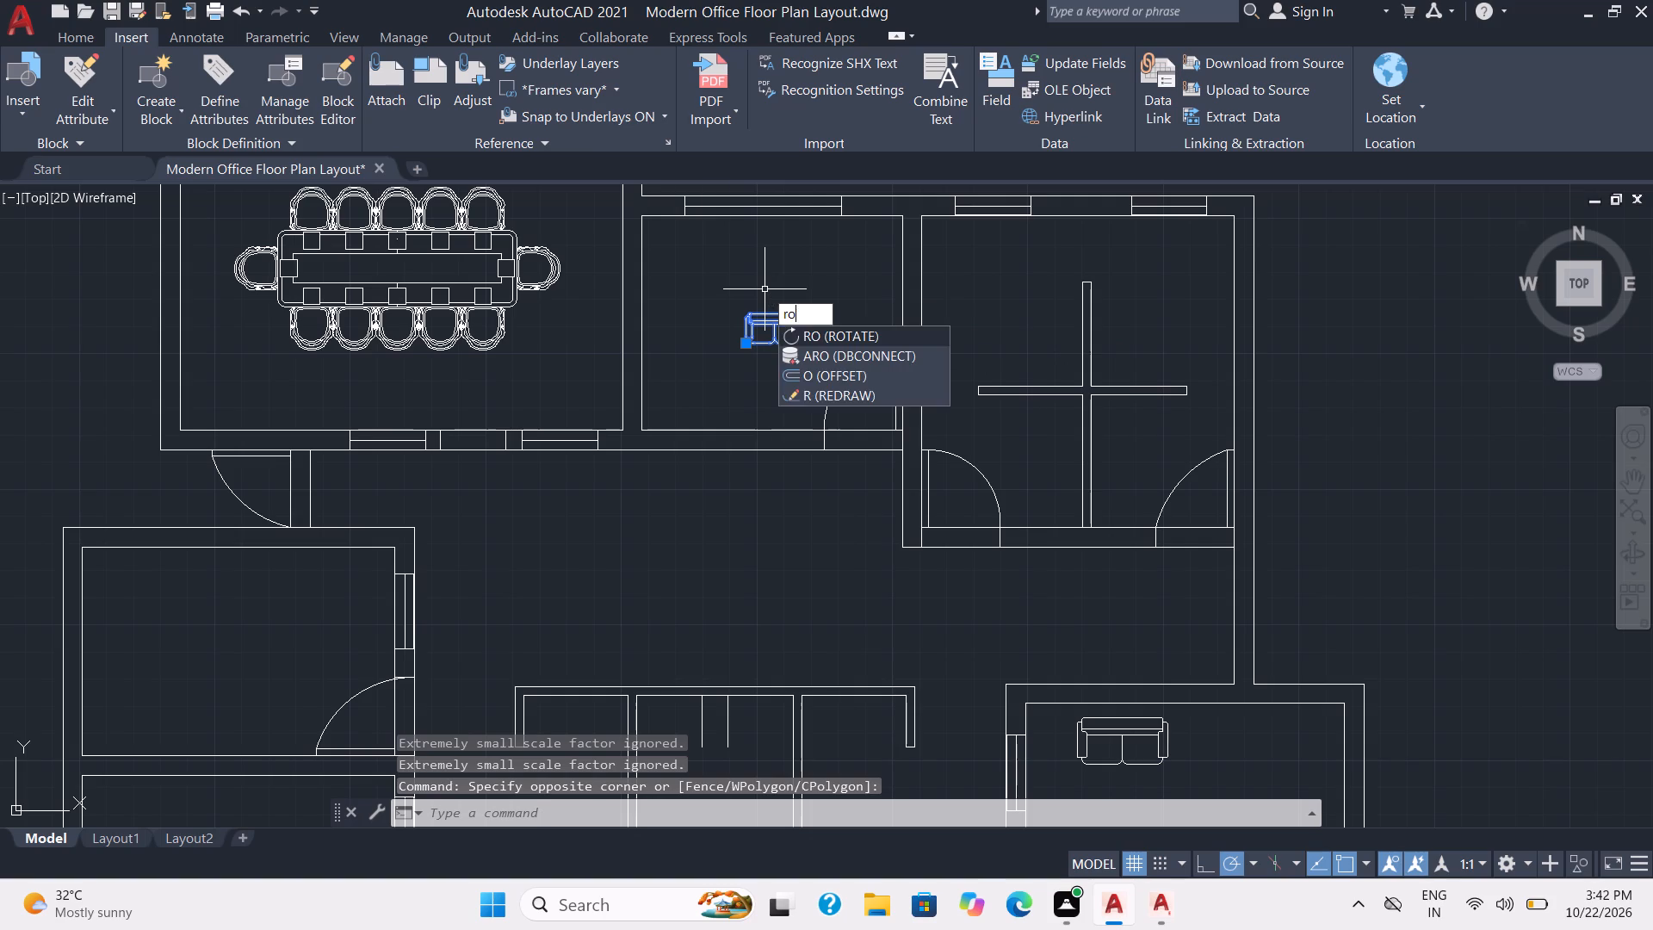
pyautogui.press('Return')
pyautogui.click(826, 307)
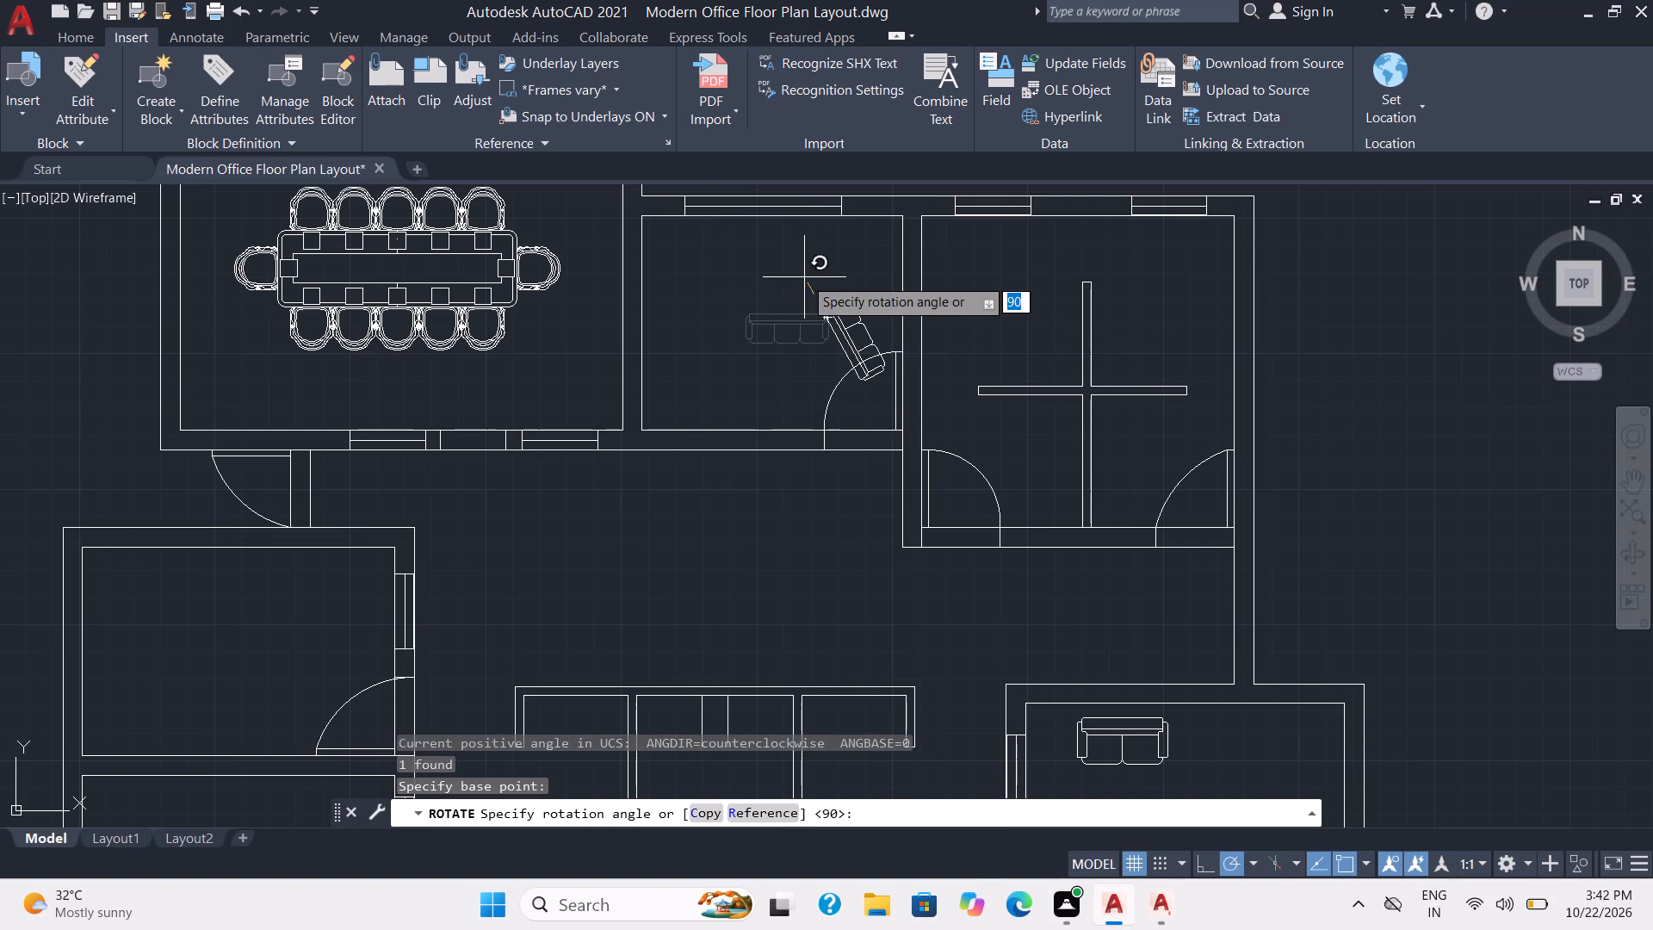
pyautogui.click(833, 282)
# Move the rotated three-seat sofa about 6'-8" at 189° to the wall shared with the conference room.
pyautogui.click(869, 340)
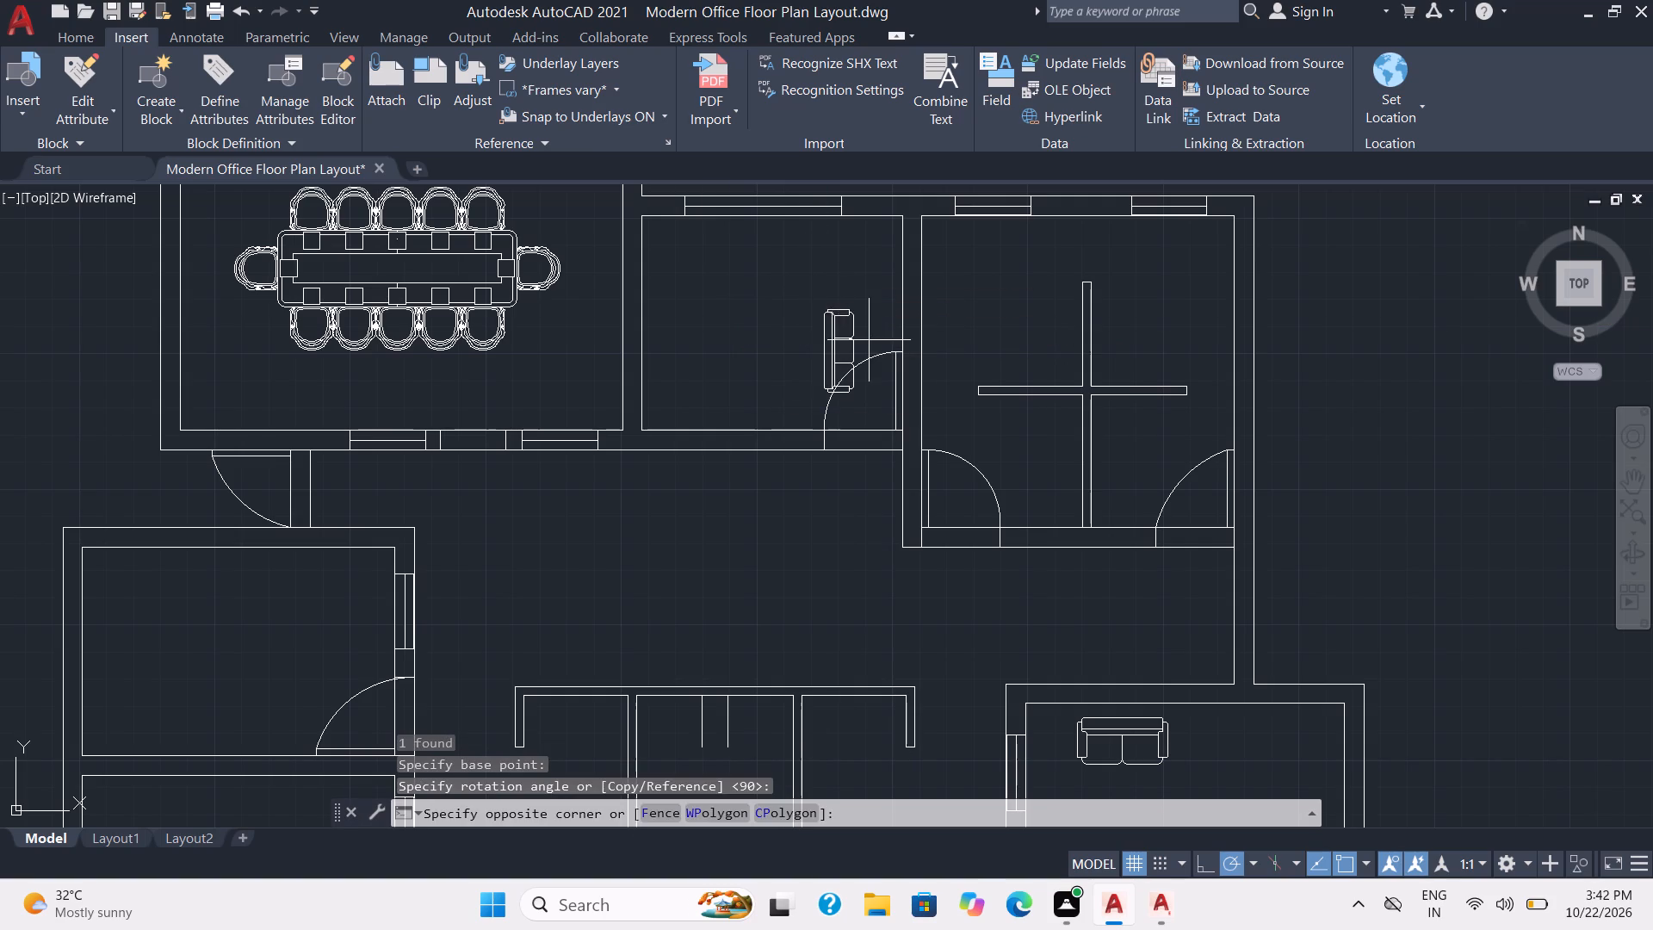
pyautogui.click(784, 314)
pyautogui.press('m')
pyautogui.press('Return')
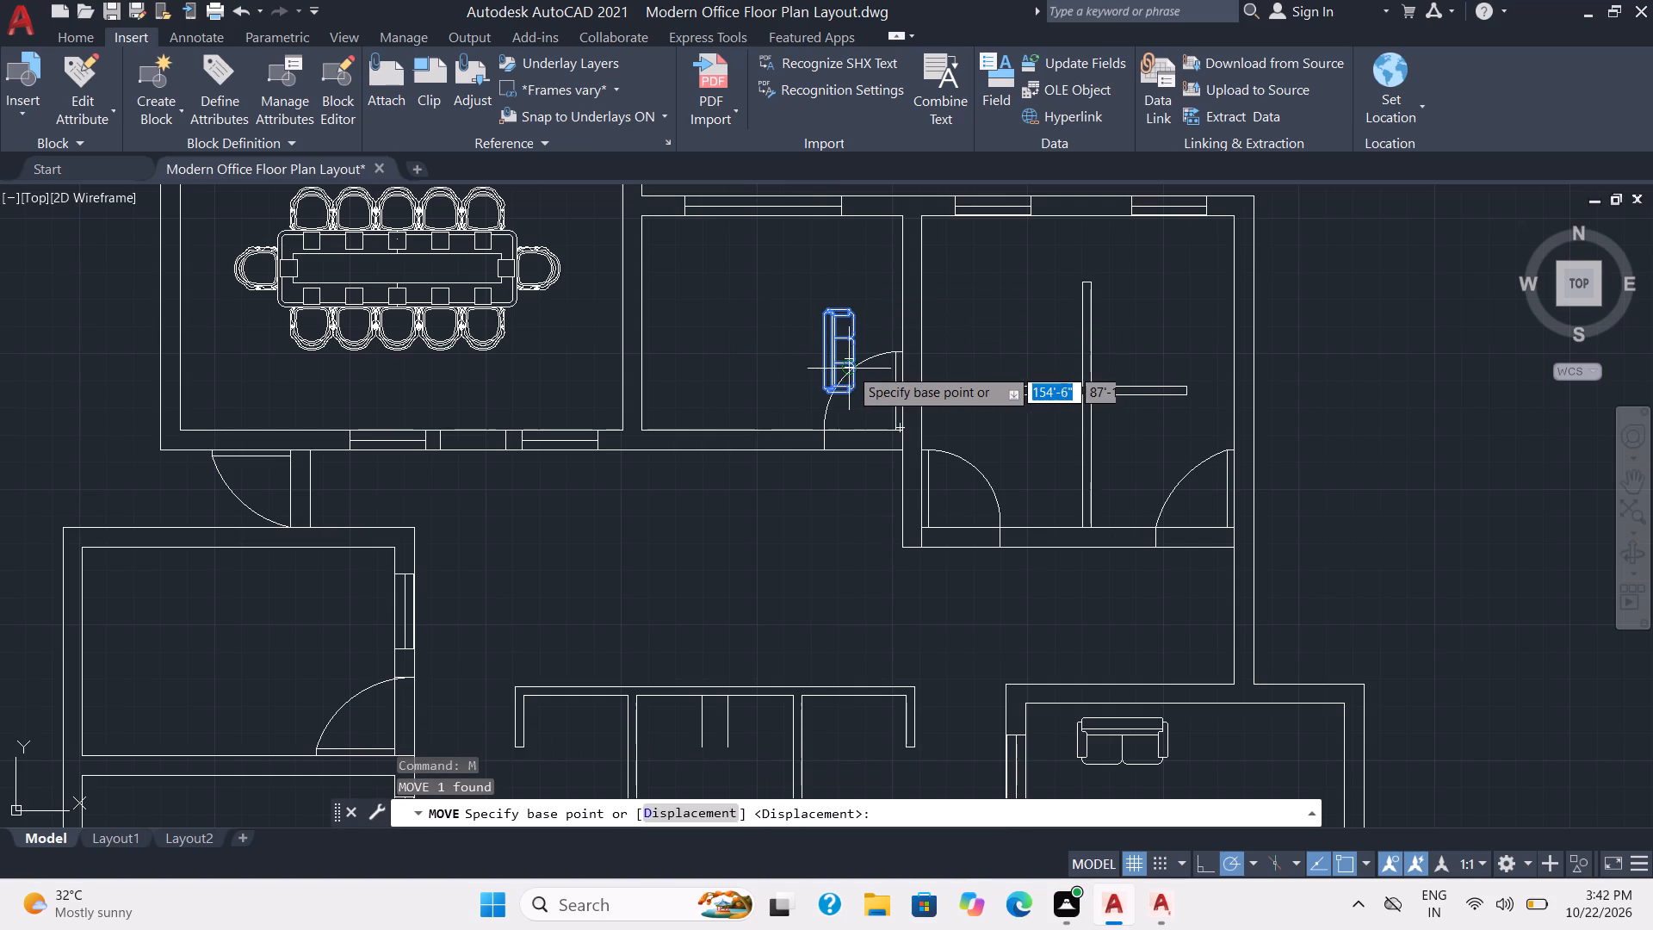
pyautogui.click(847, 338)
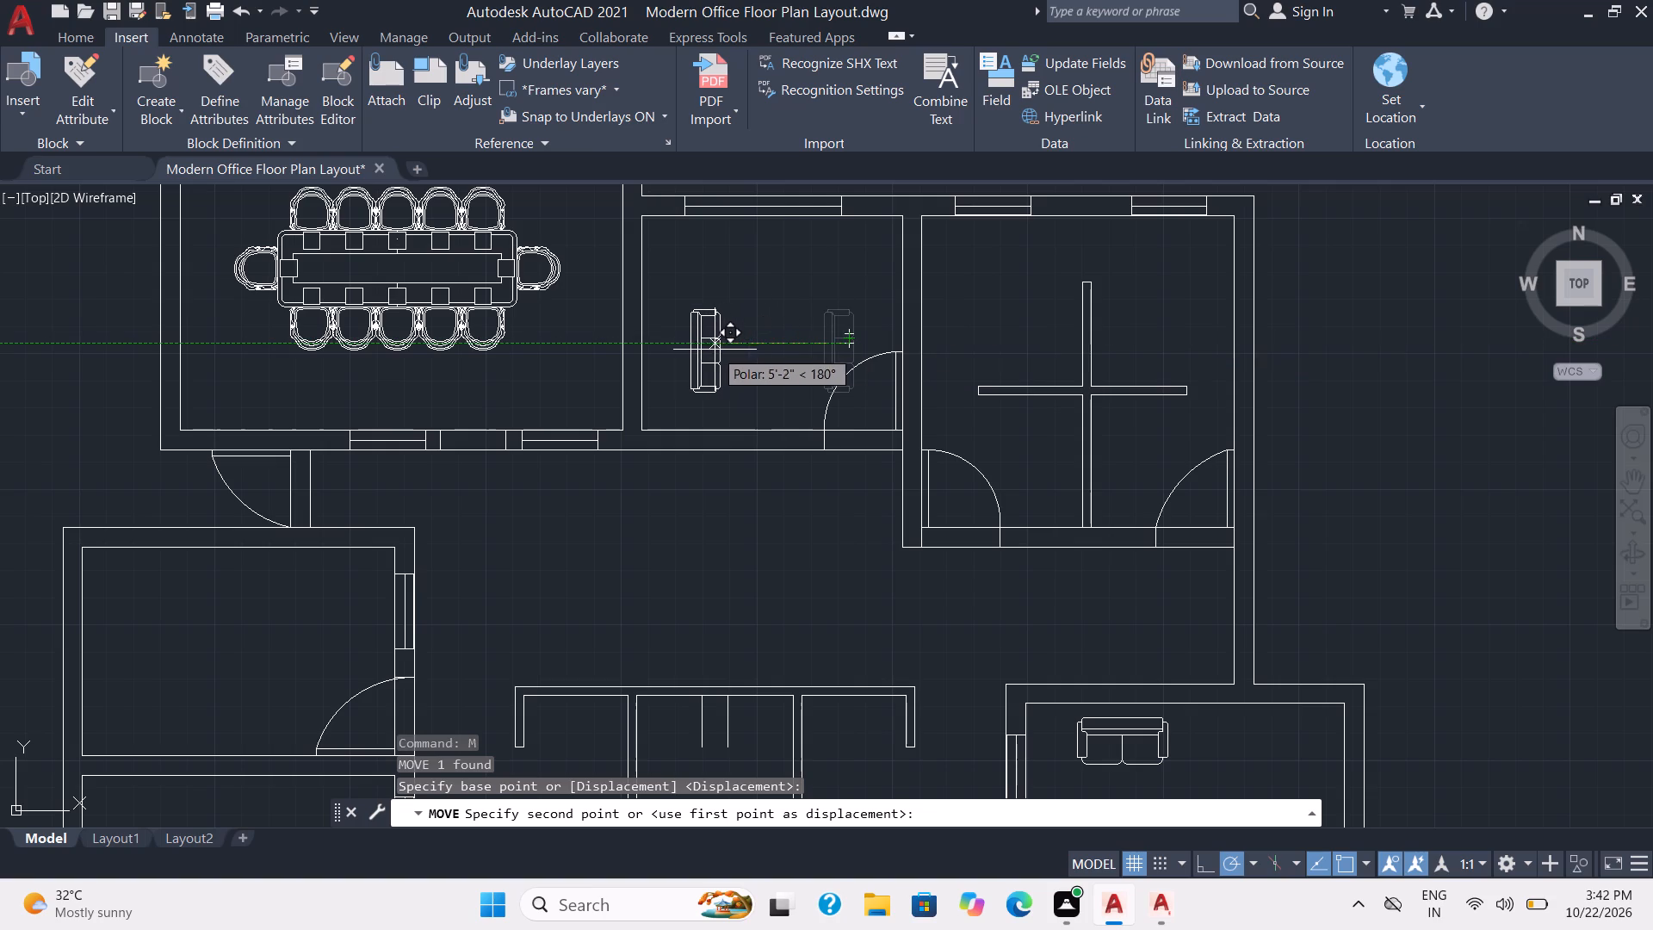
pyautogui.click(674, 370)
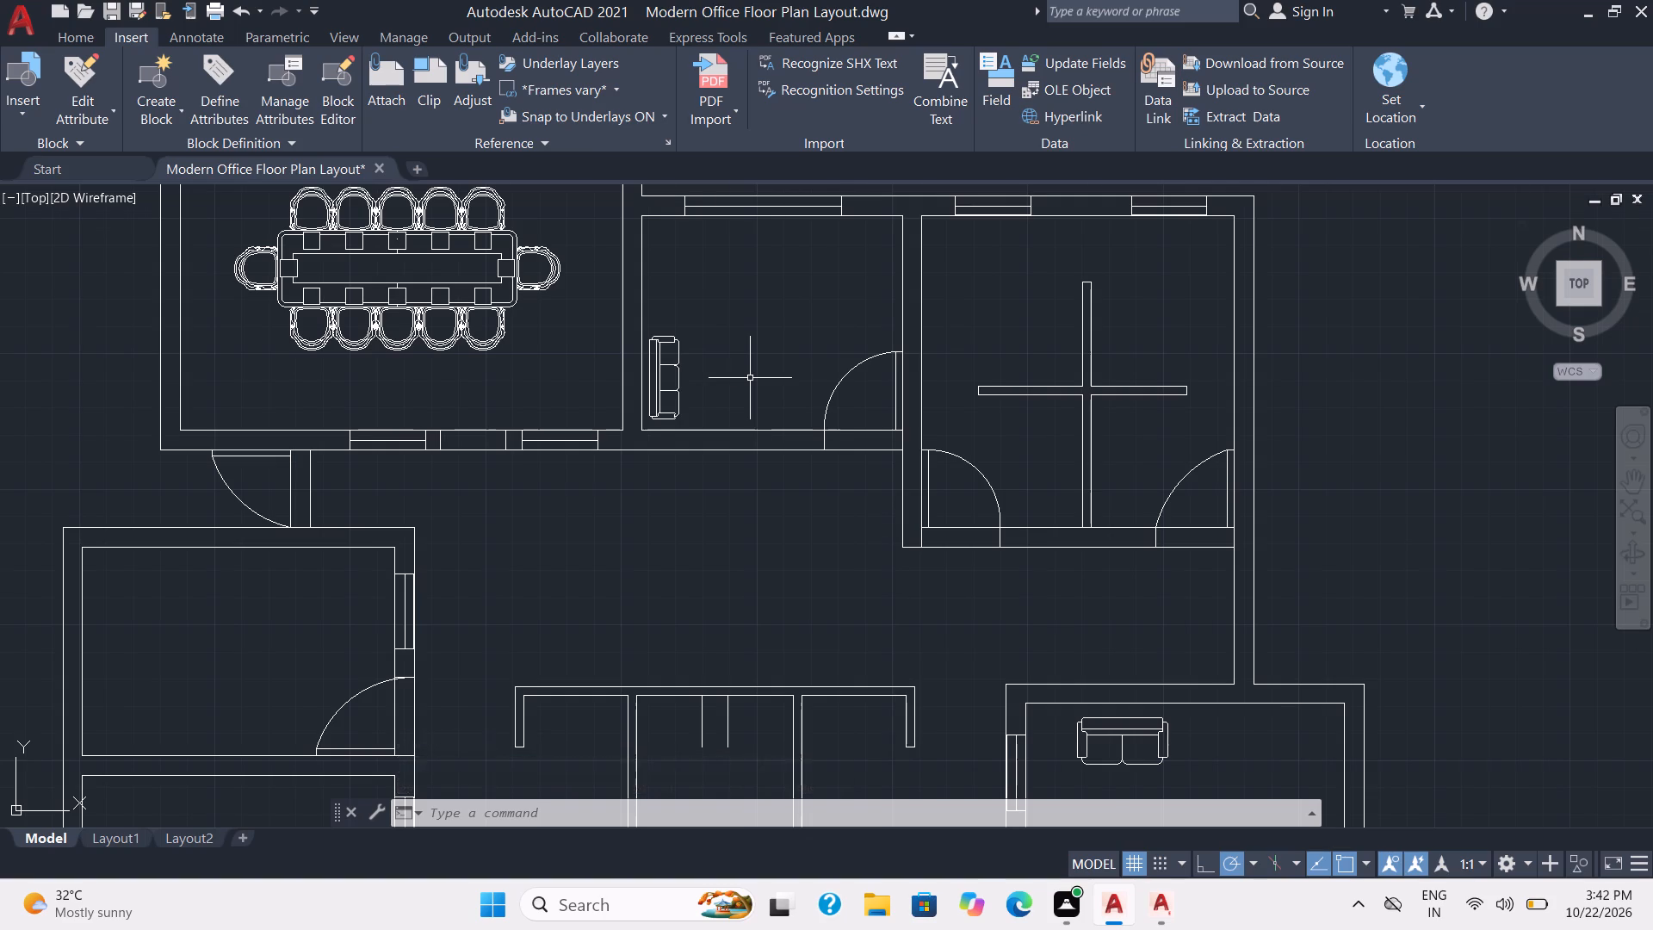
# Scale the L-shaped sofa outside the plan down to about 20% of its size, from a point along its long side.
pyautogui.scroll(-1, 750, 378)
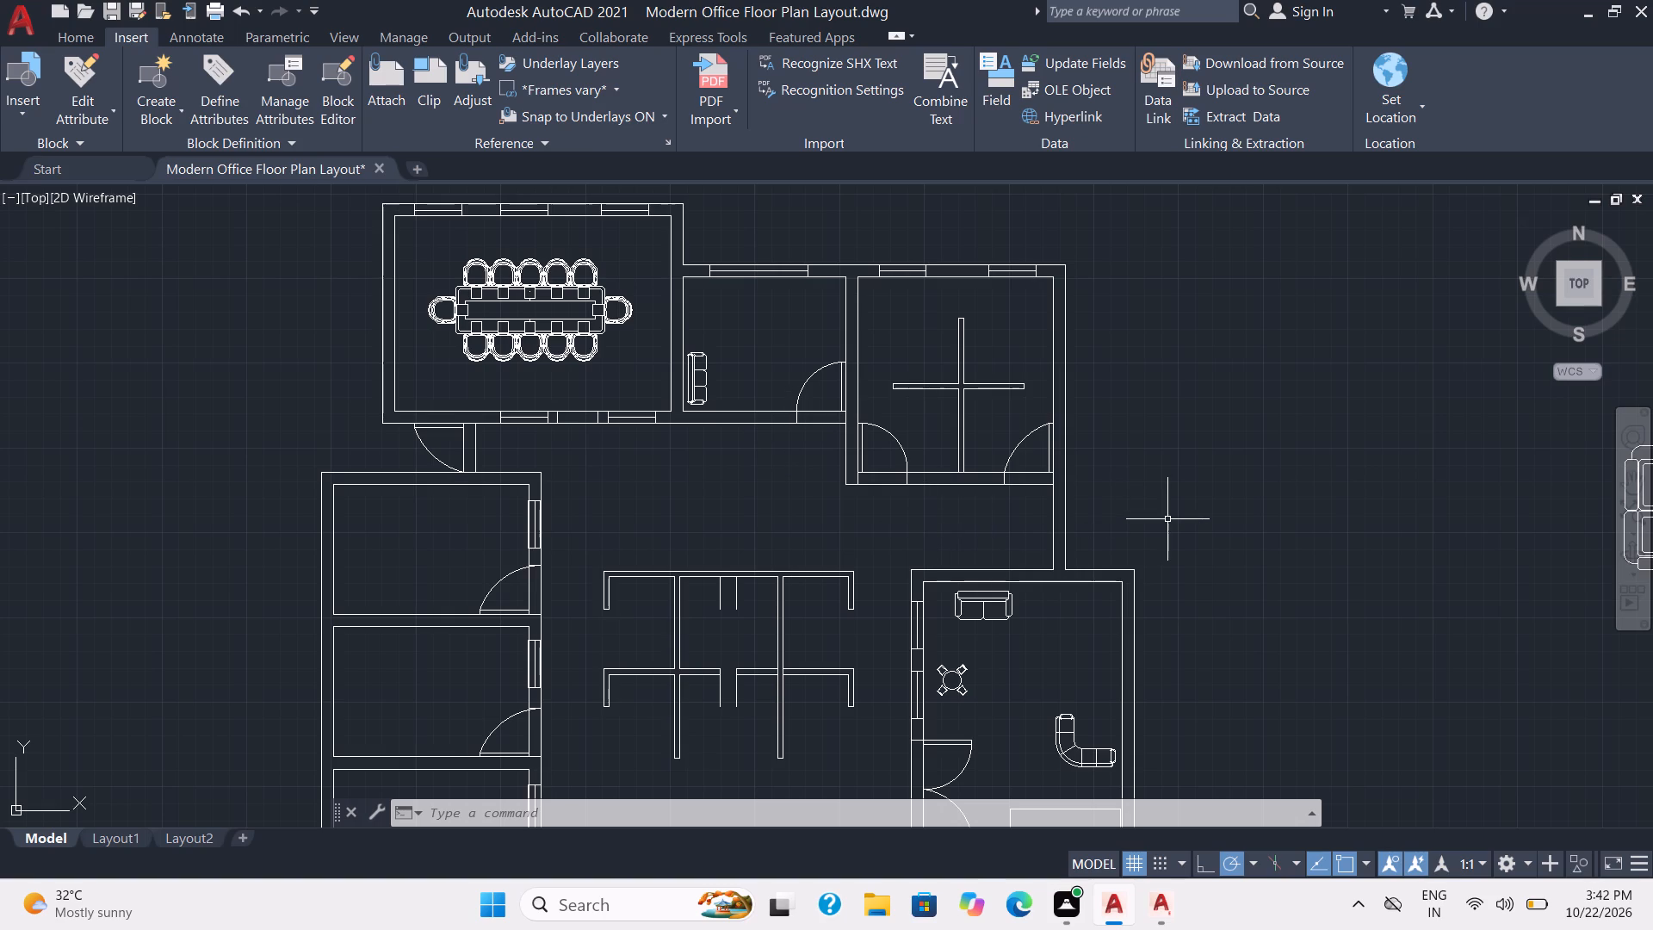
pyautogui.moveTo(1167, 519); pyautogui.dragTo(1031, 393, button='middle')
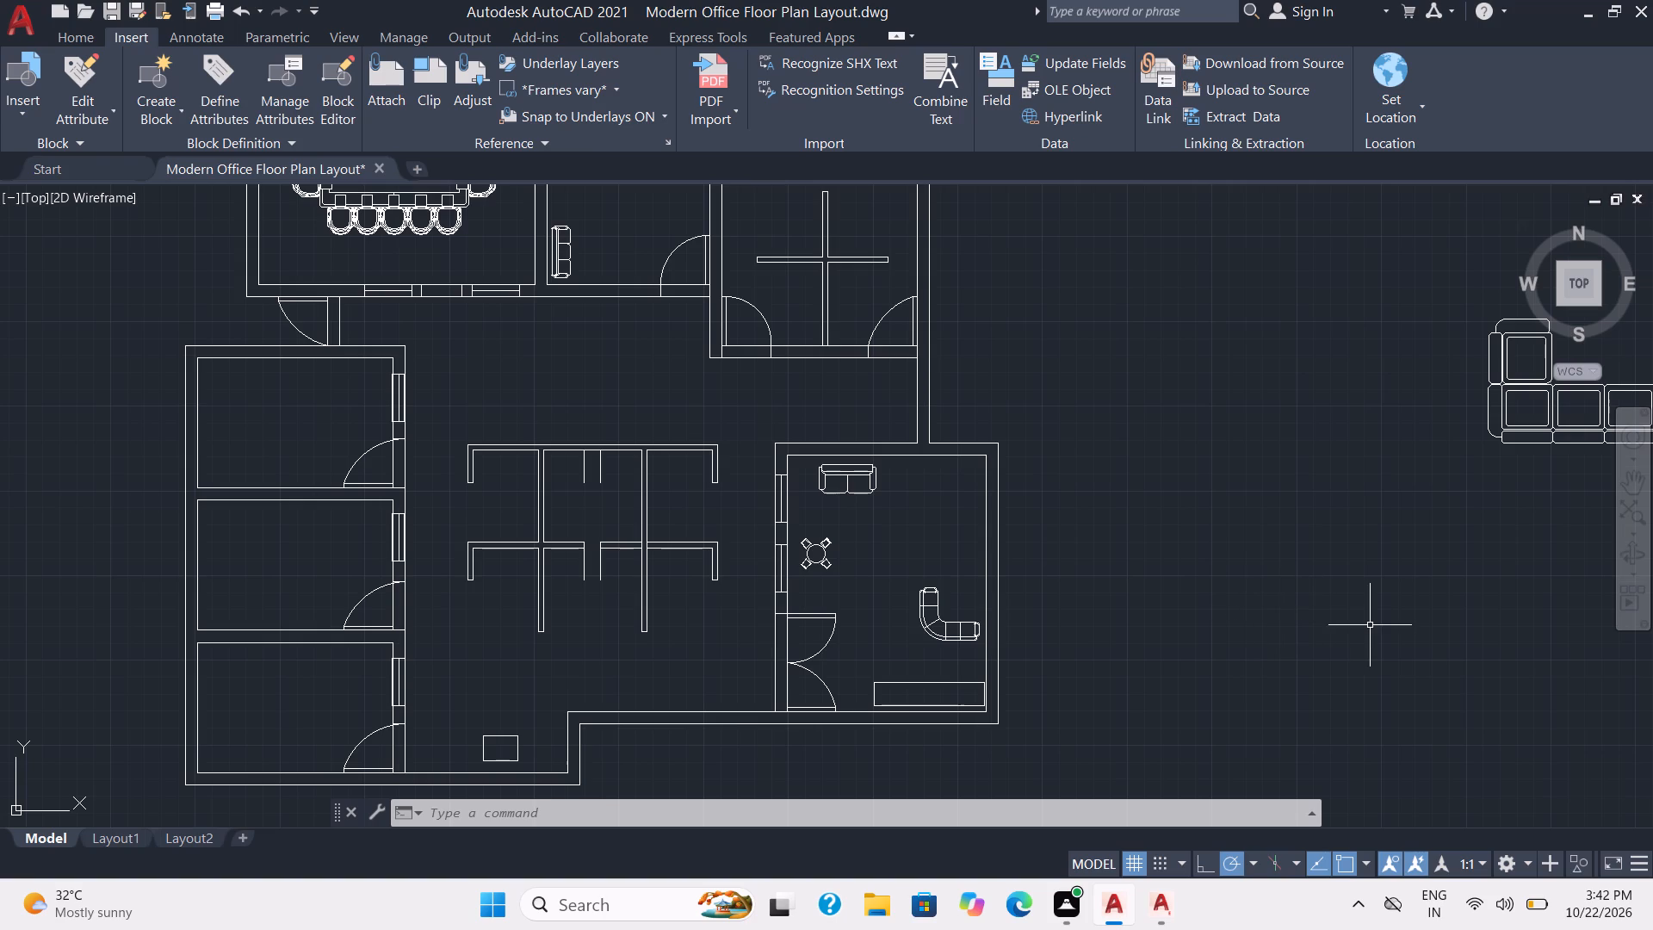
pyautogui.moveTo(1377, 626); pyautogui.dragTo(1019, 565, button='middle')
pyautogui.click(1352, 449)
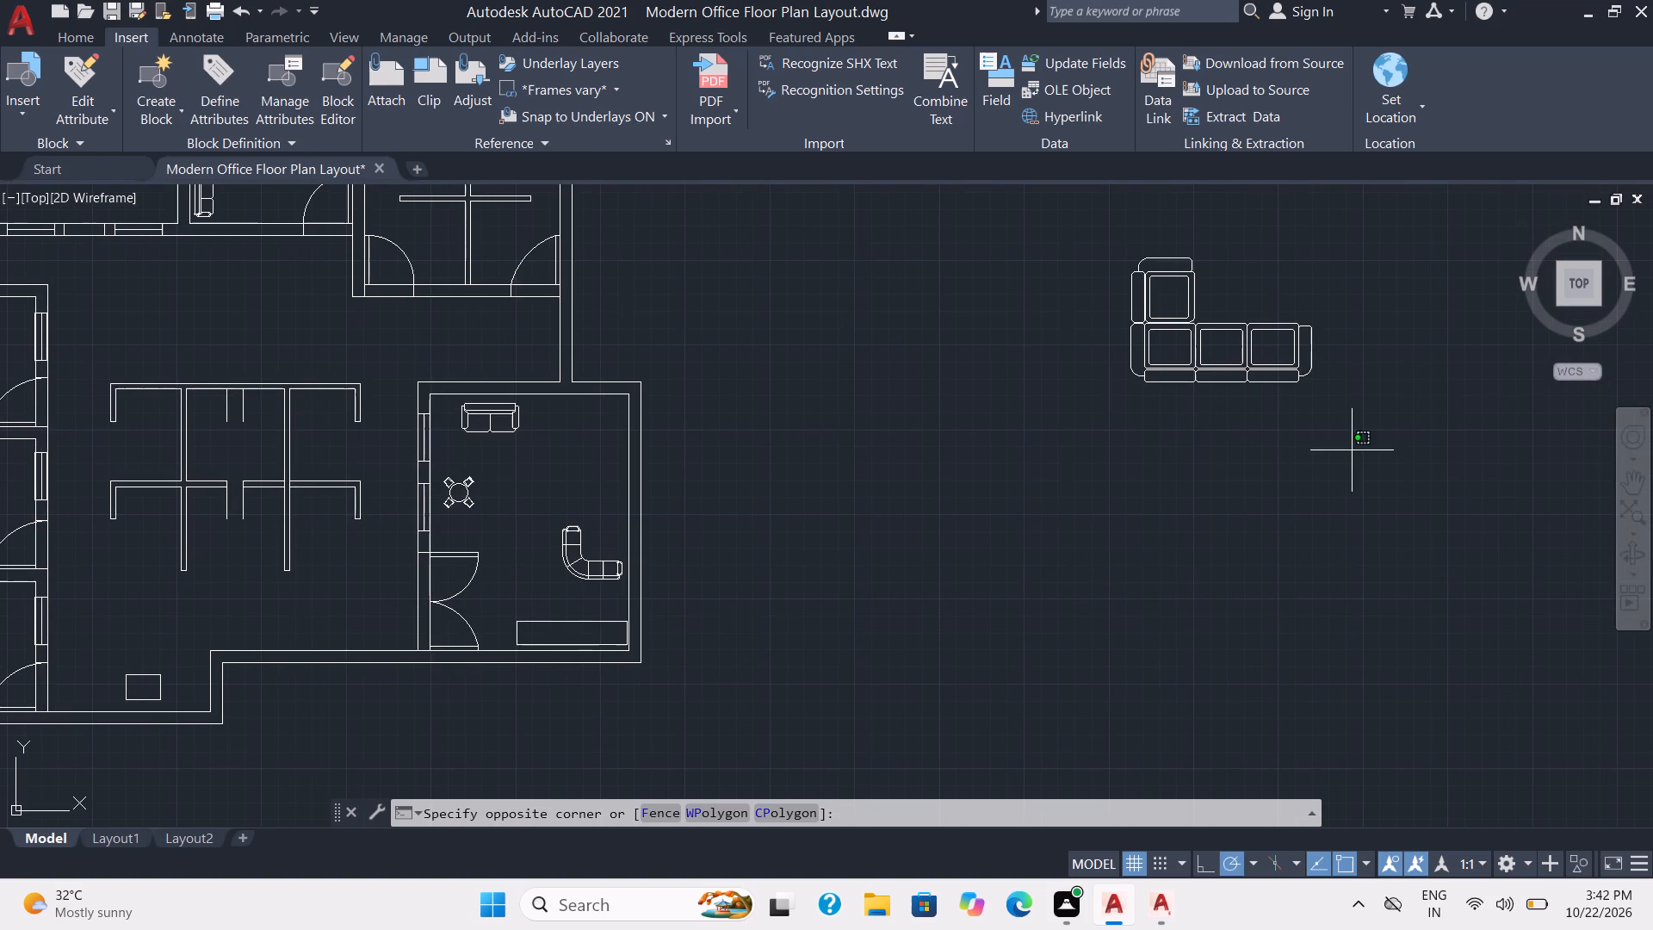
pyautogui.click(1114, 276)
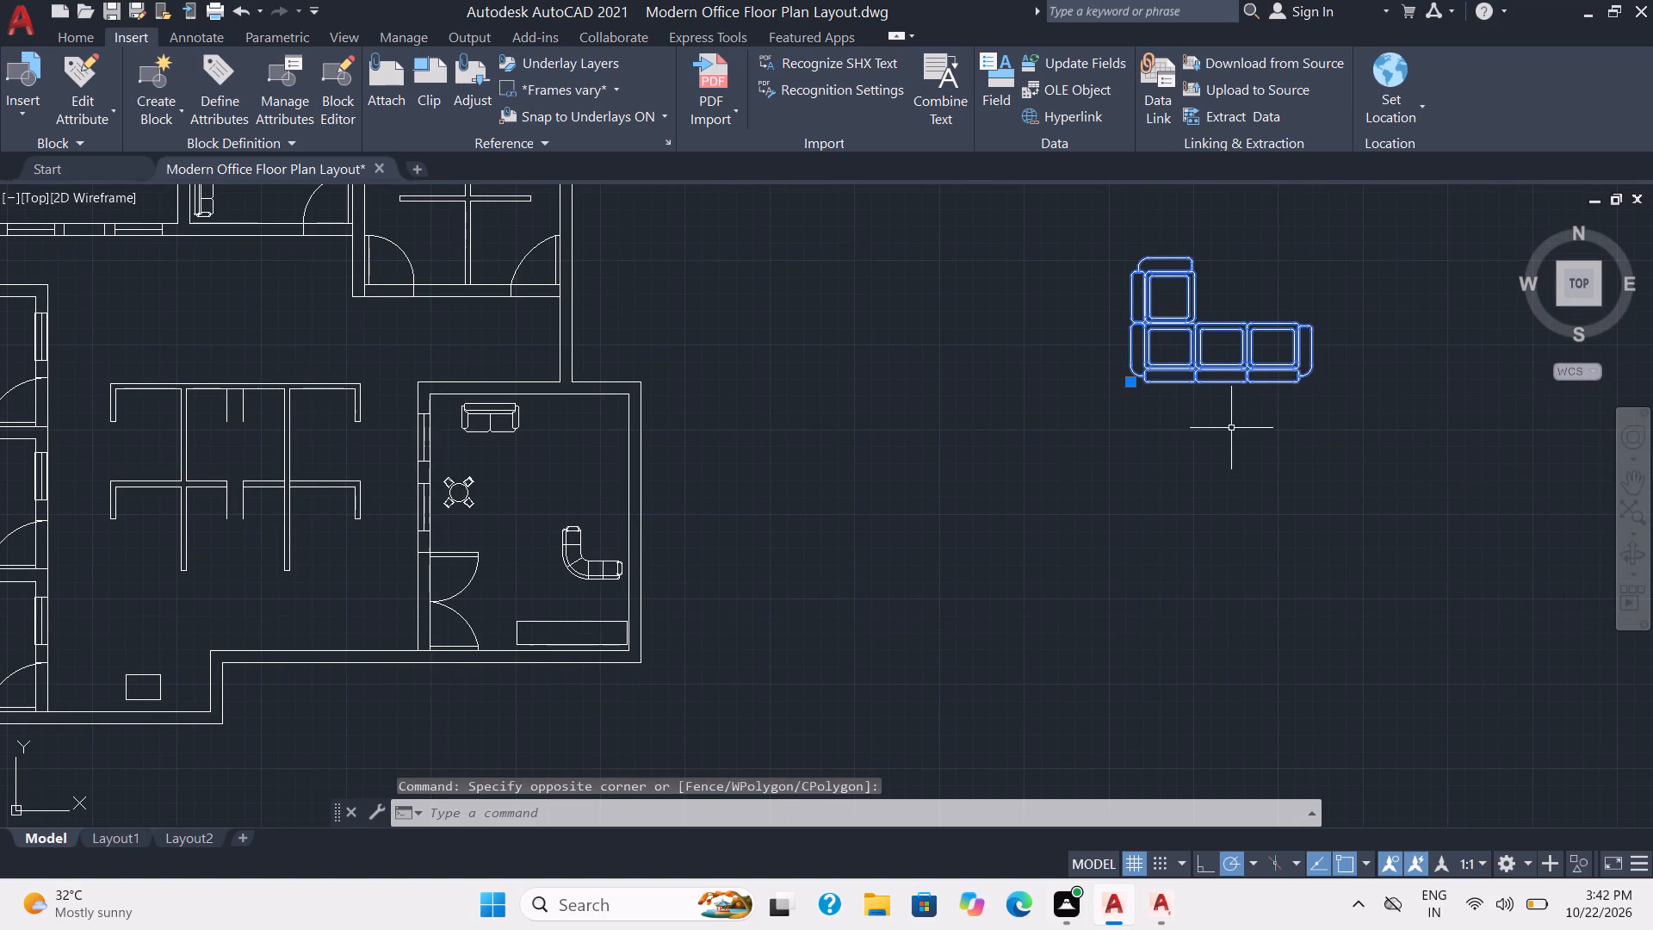
pyautogui.write('sc')
pyautogui.press('Return')
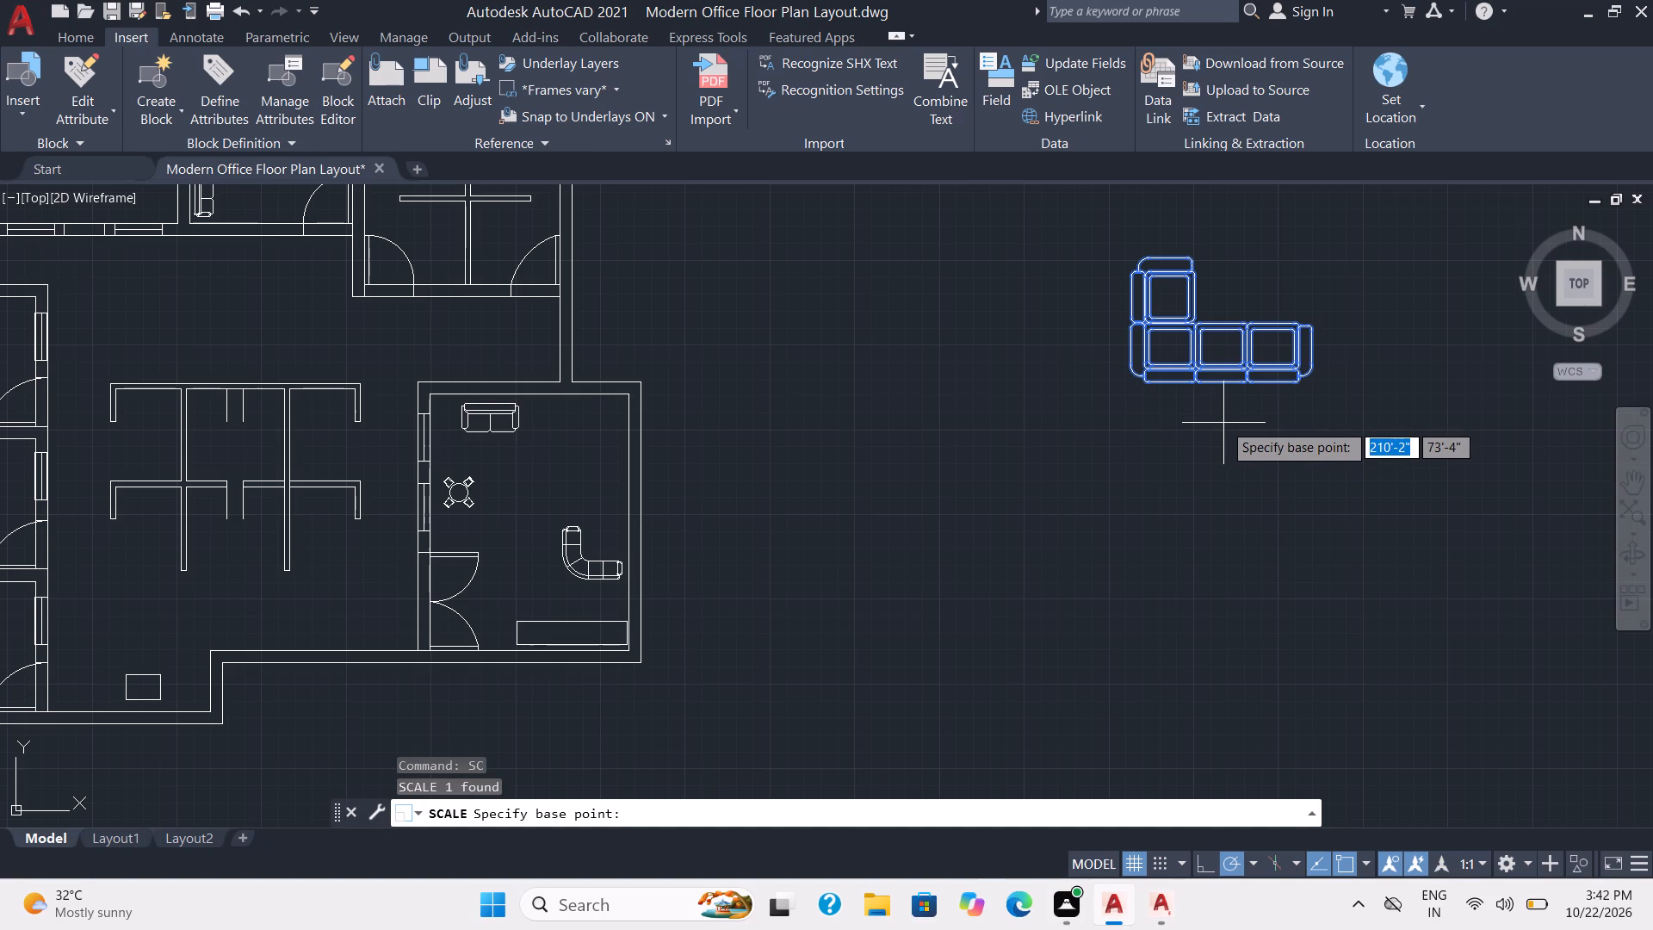
pyautogui.click(1195, 362)
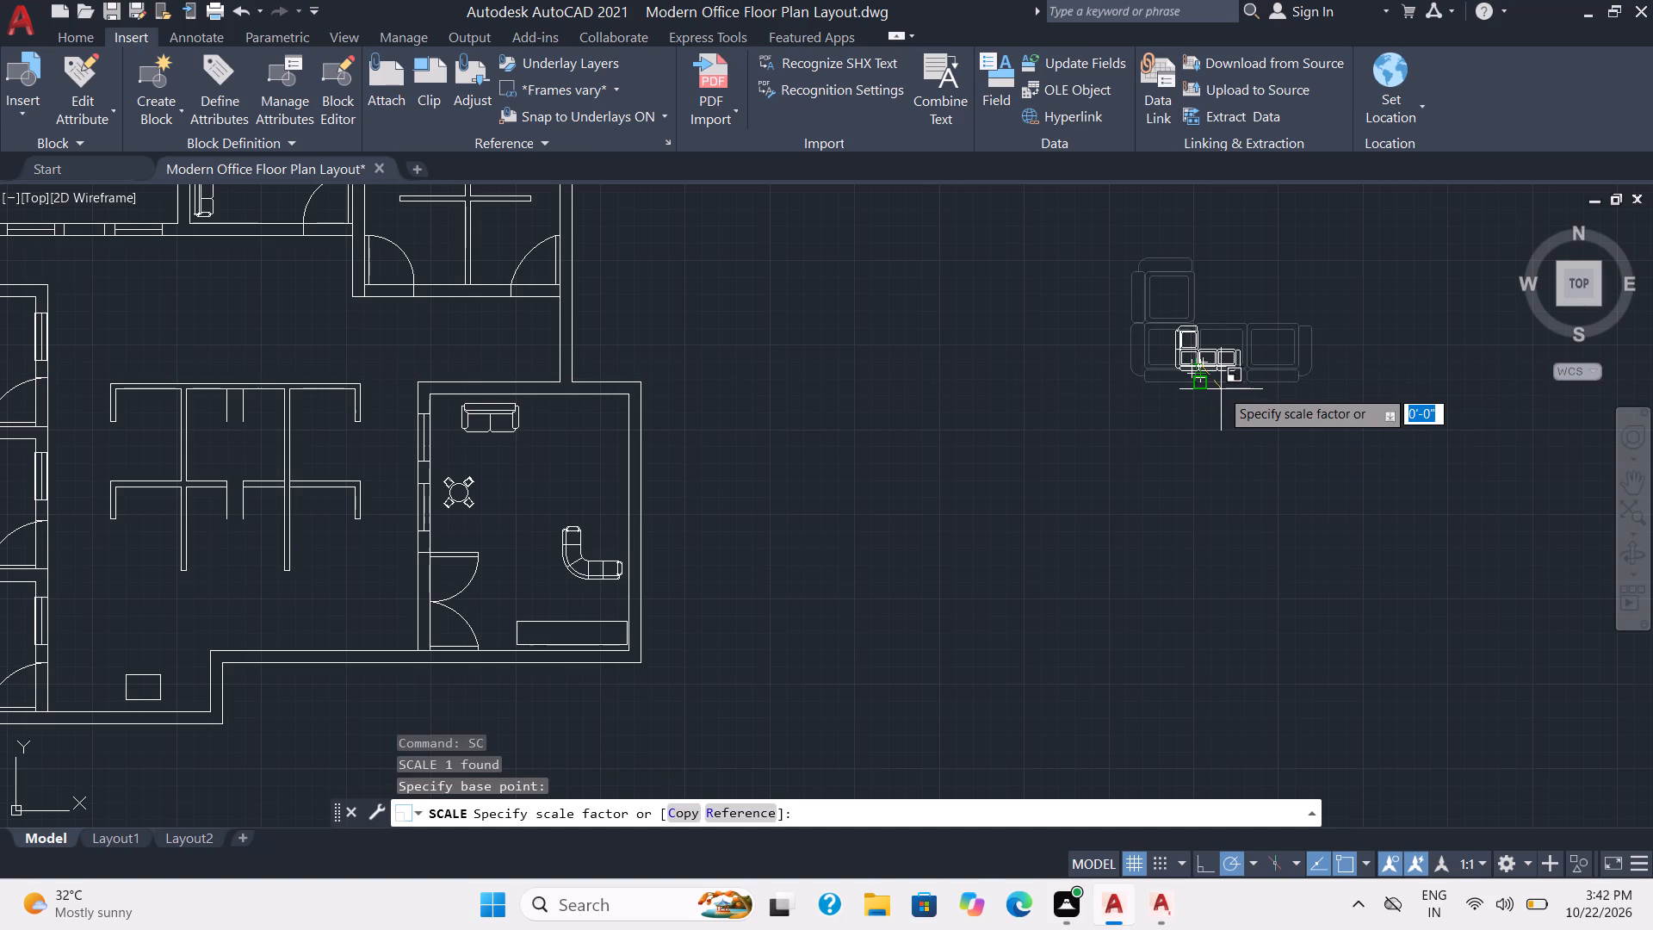
pyautogui.click(1209, 387)
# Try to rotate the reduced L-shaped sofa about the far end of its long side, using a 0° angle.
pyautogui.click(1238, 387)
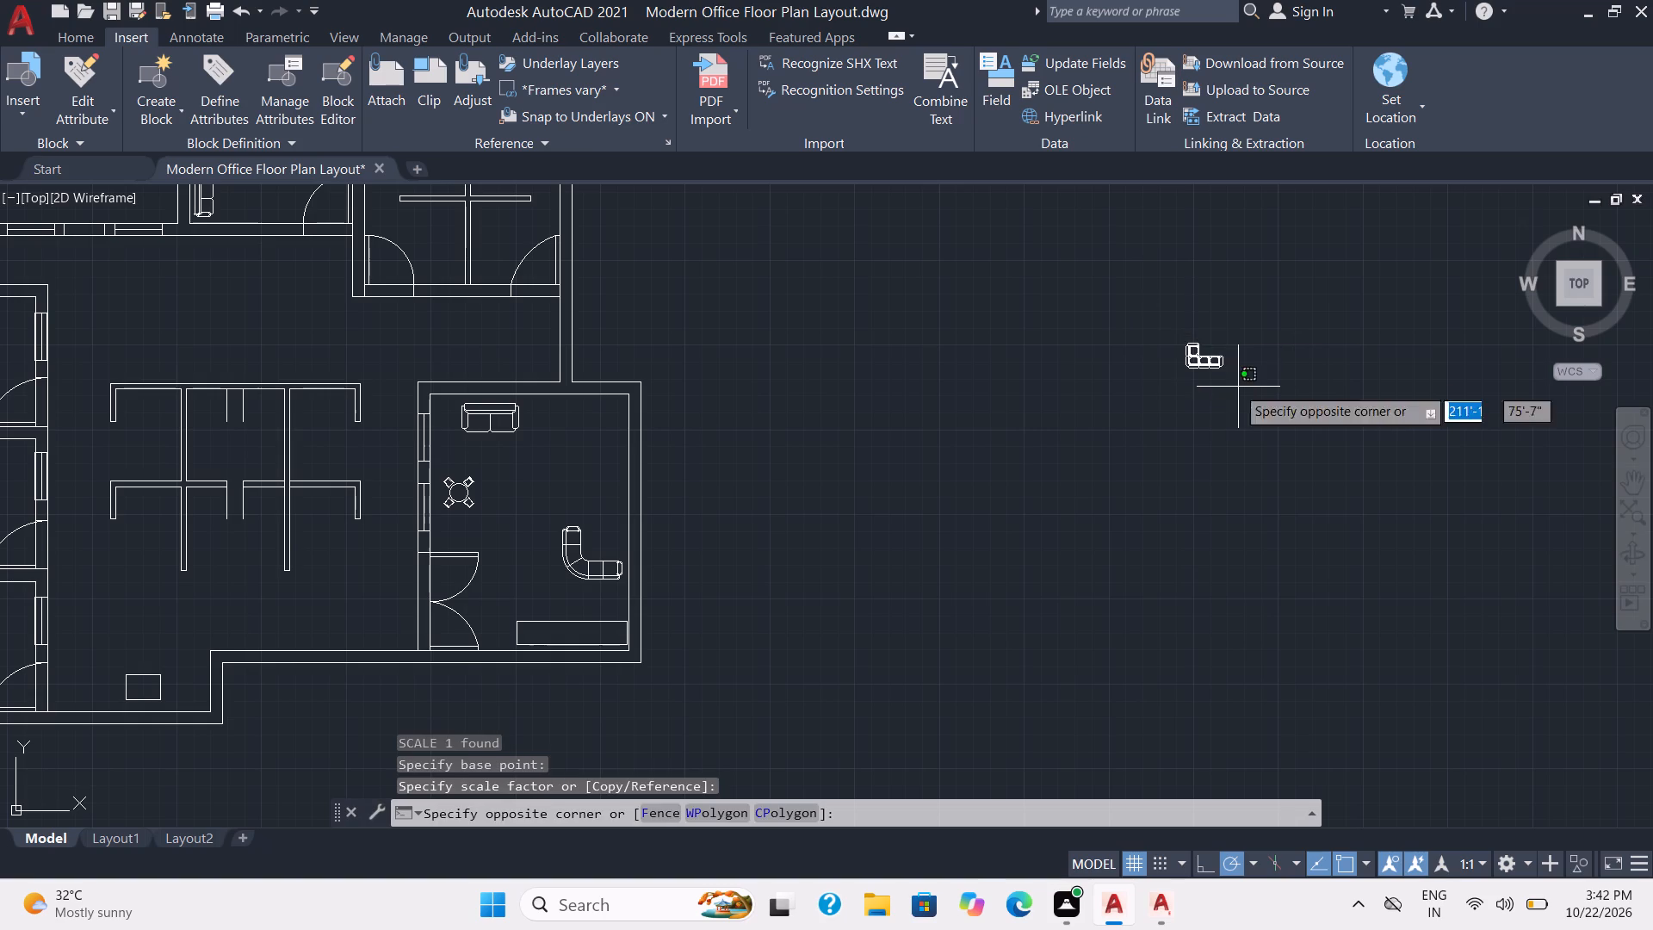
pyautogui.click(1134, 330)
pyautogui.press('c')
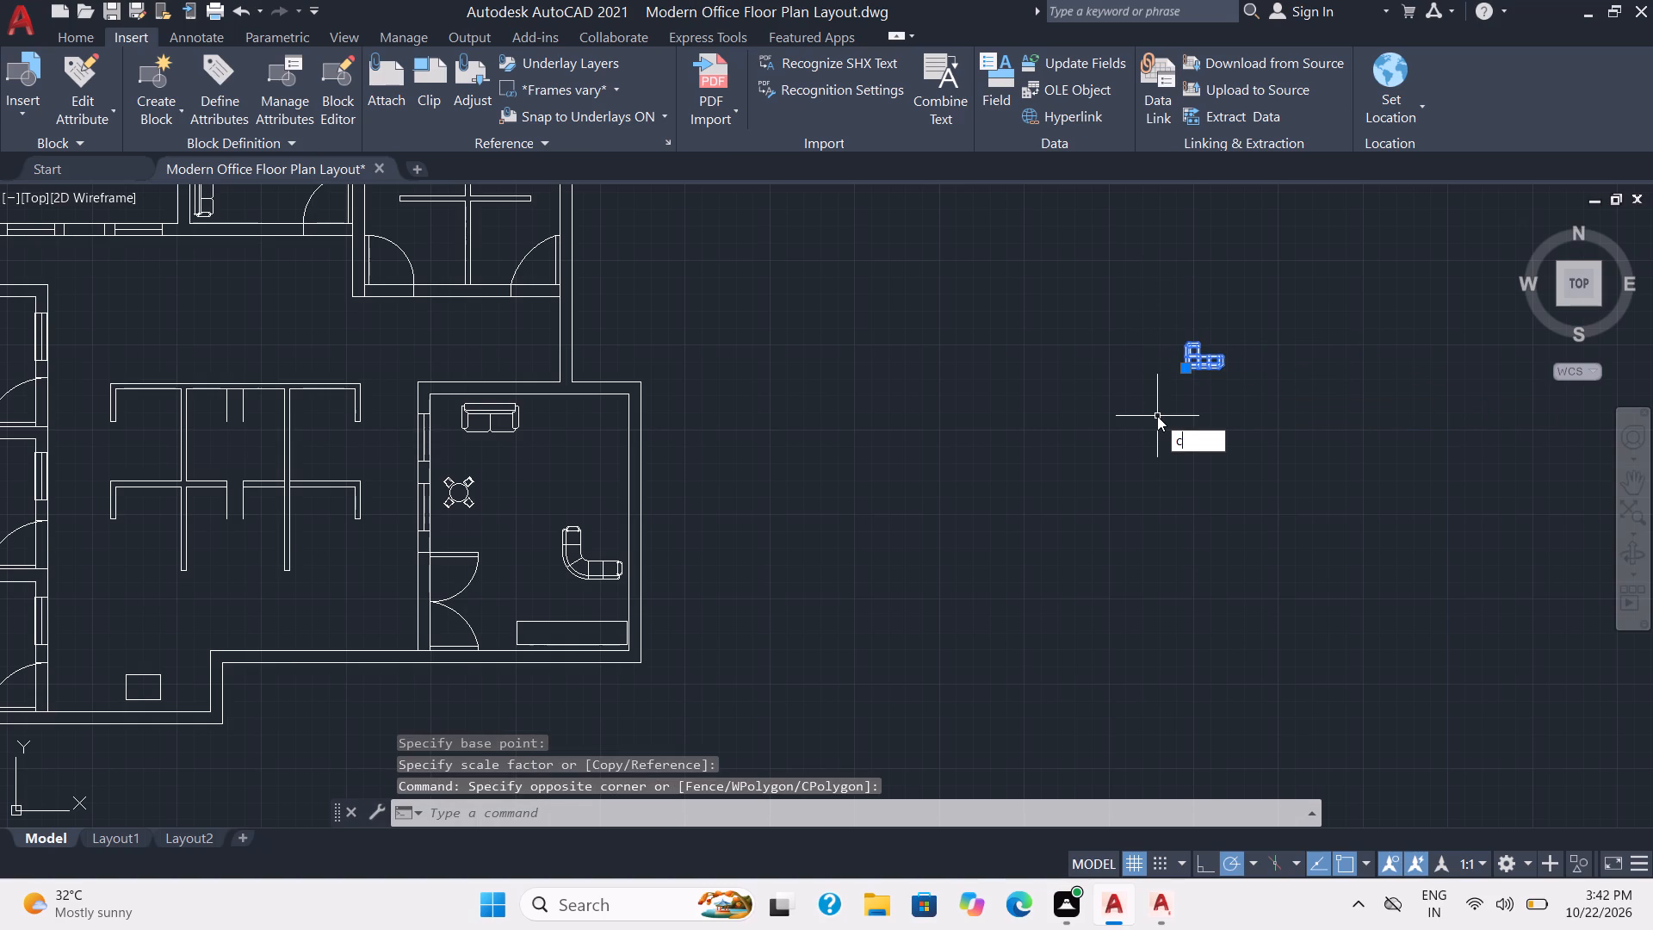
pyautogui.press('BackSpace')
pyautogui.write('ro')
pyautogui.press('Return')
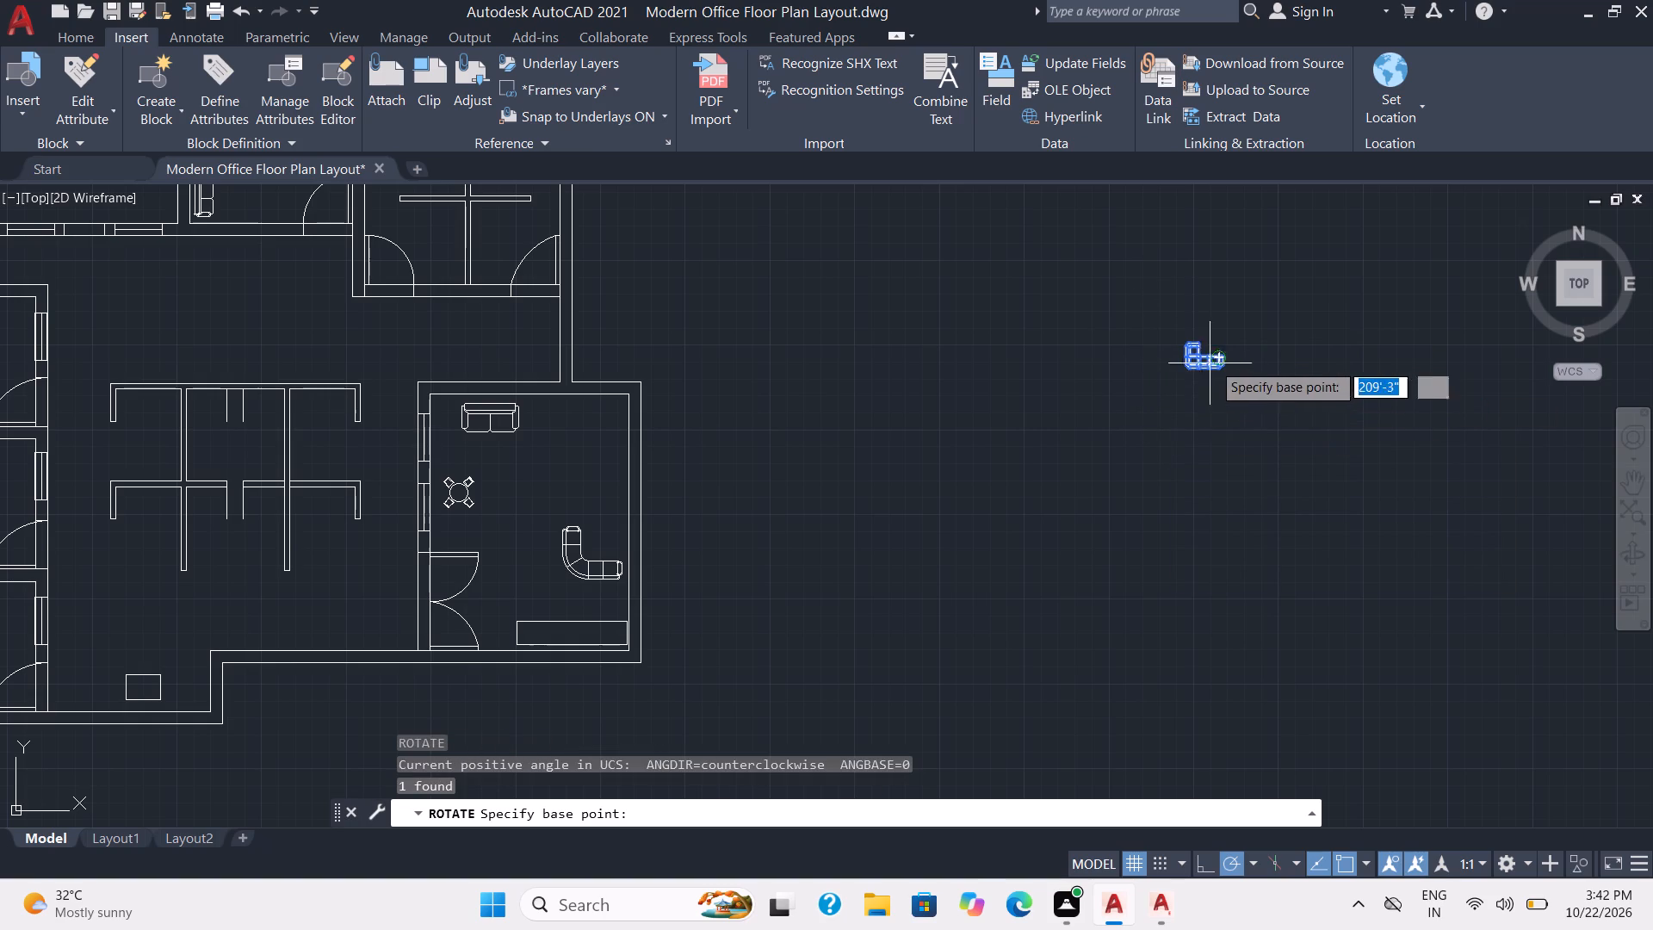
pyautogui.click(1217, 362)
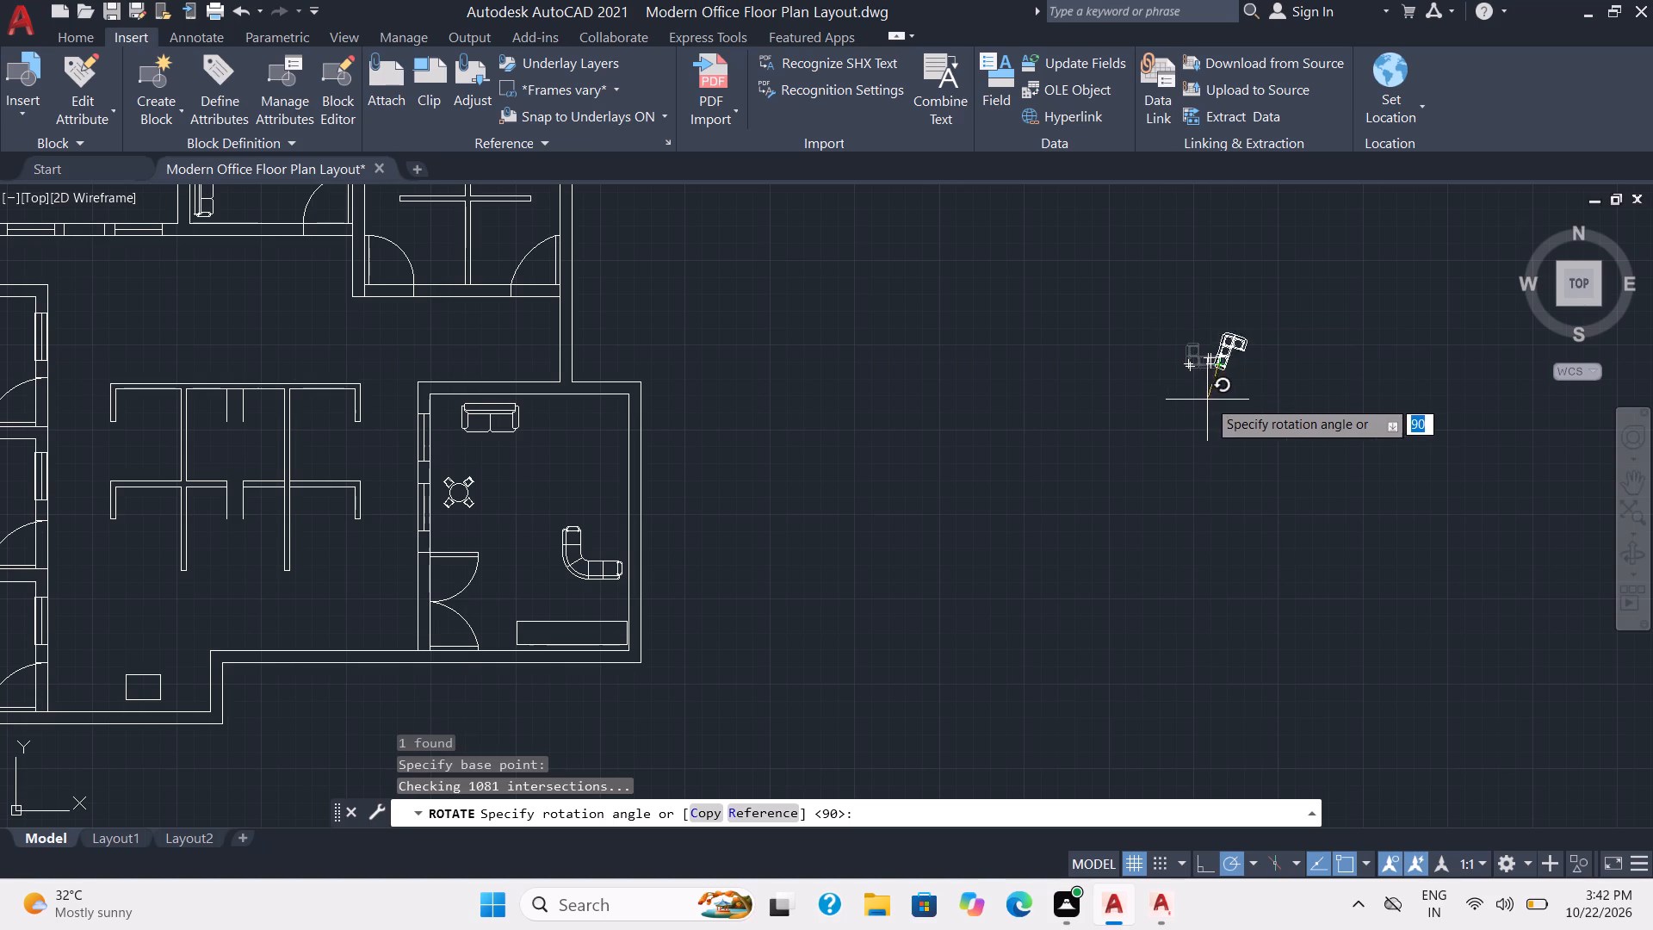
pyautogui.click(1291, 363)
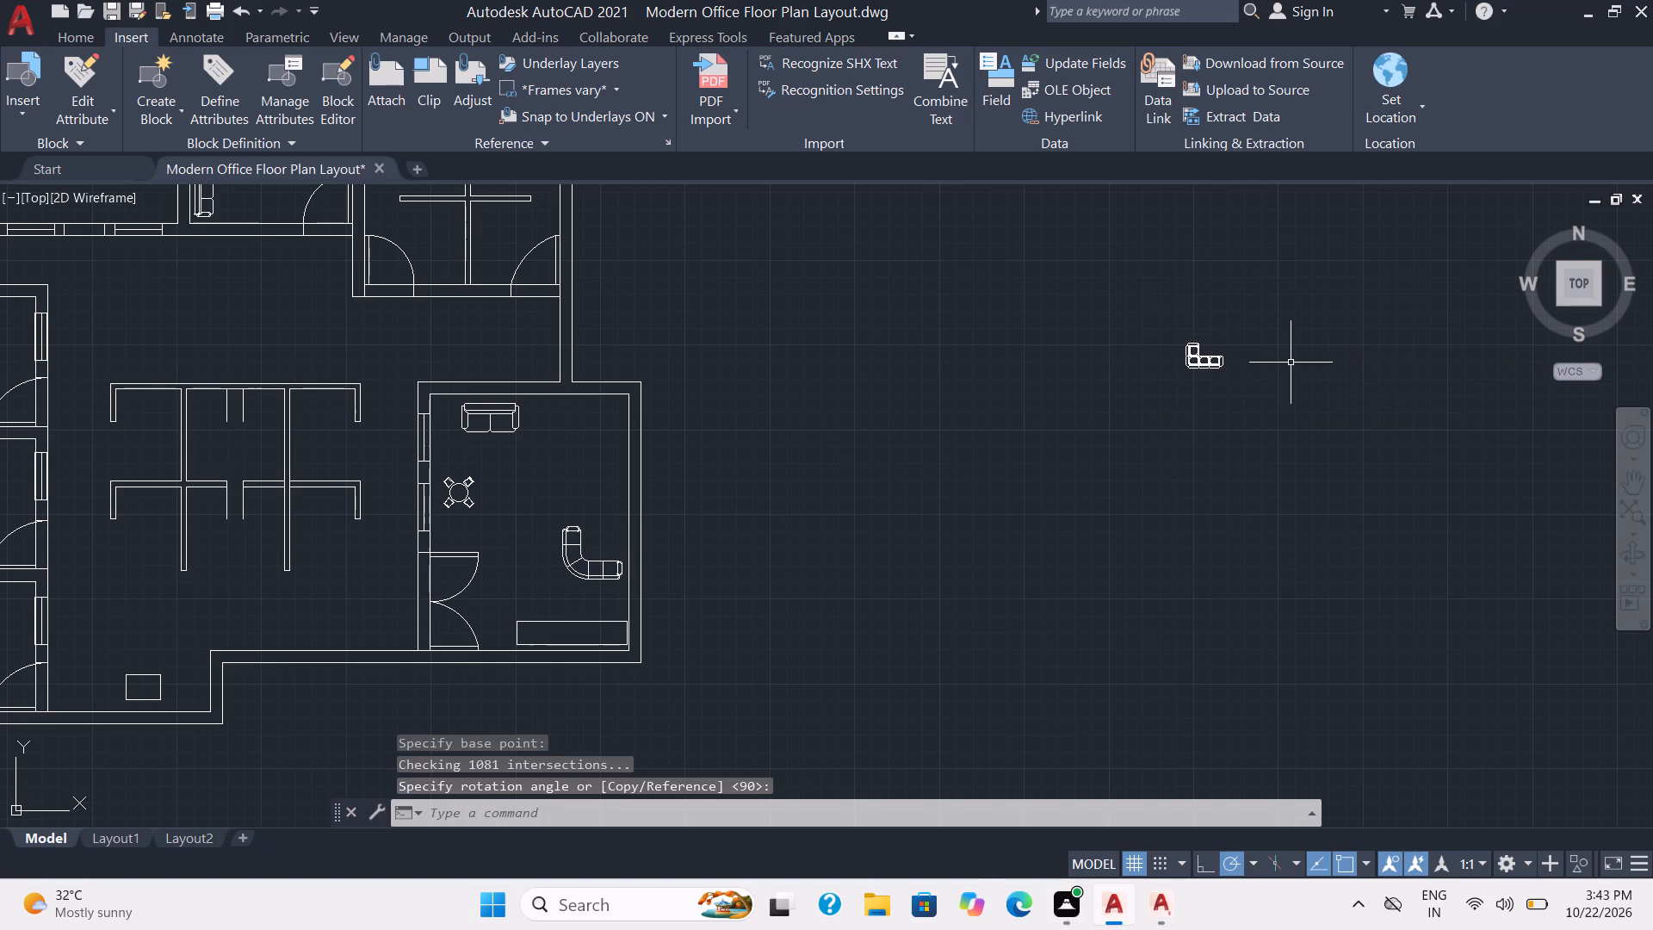
# Select the reduced L-shaped sofa outside the floor plan.
pyautogui.click(1213, 400)
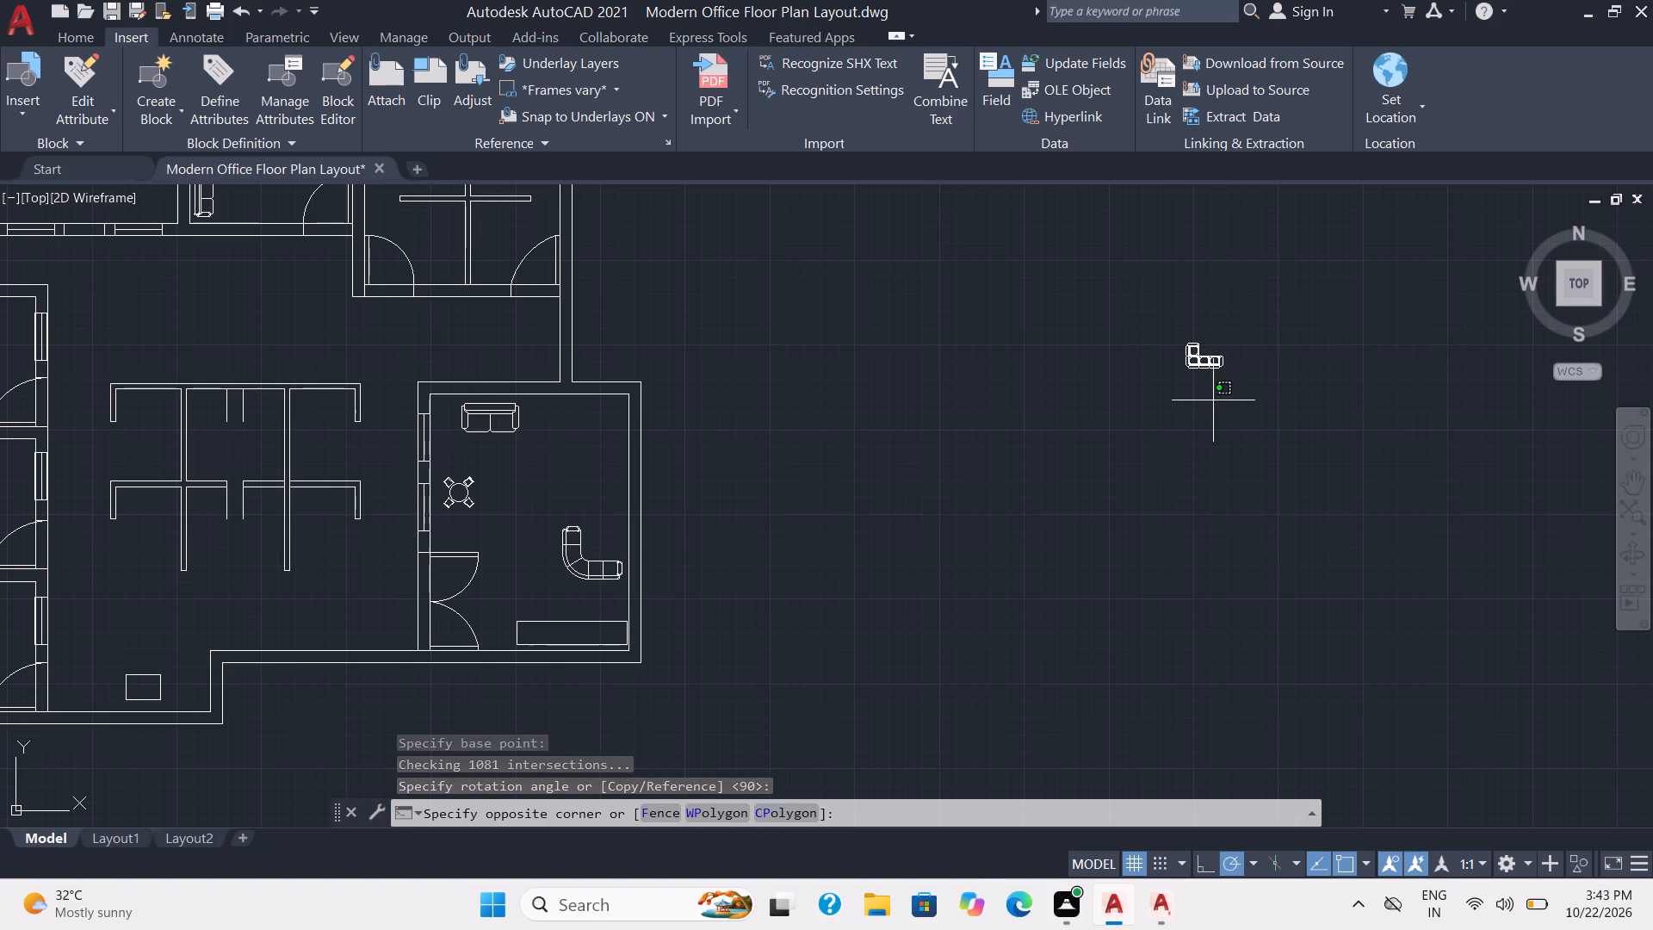
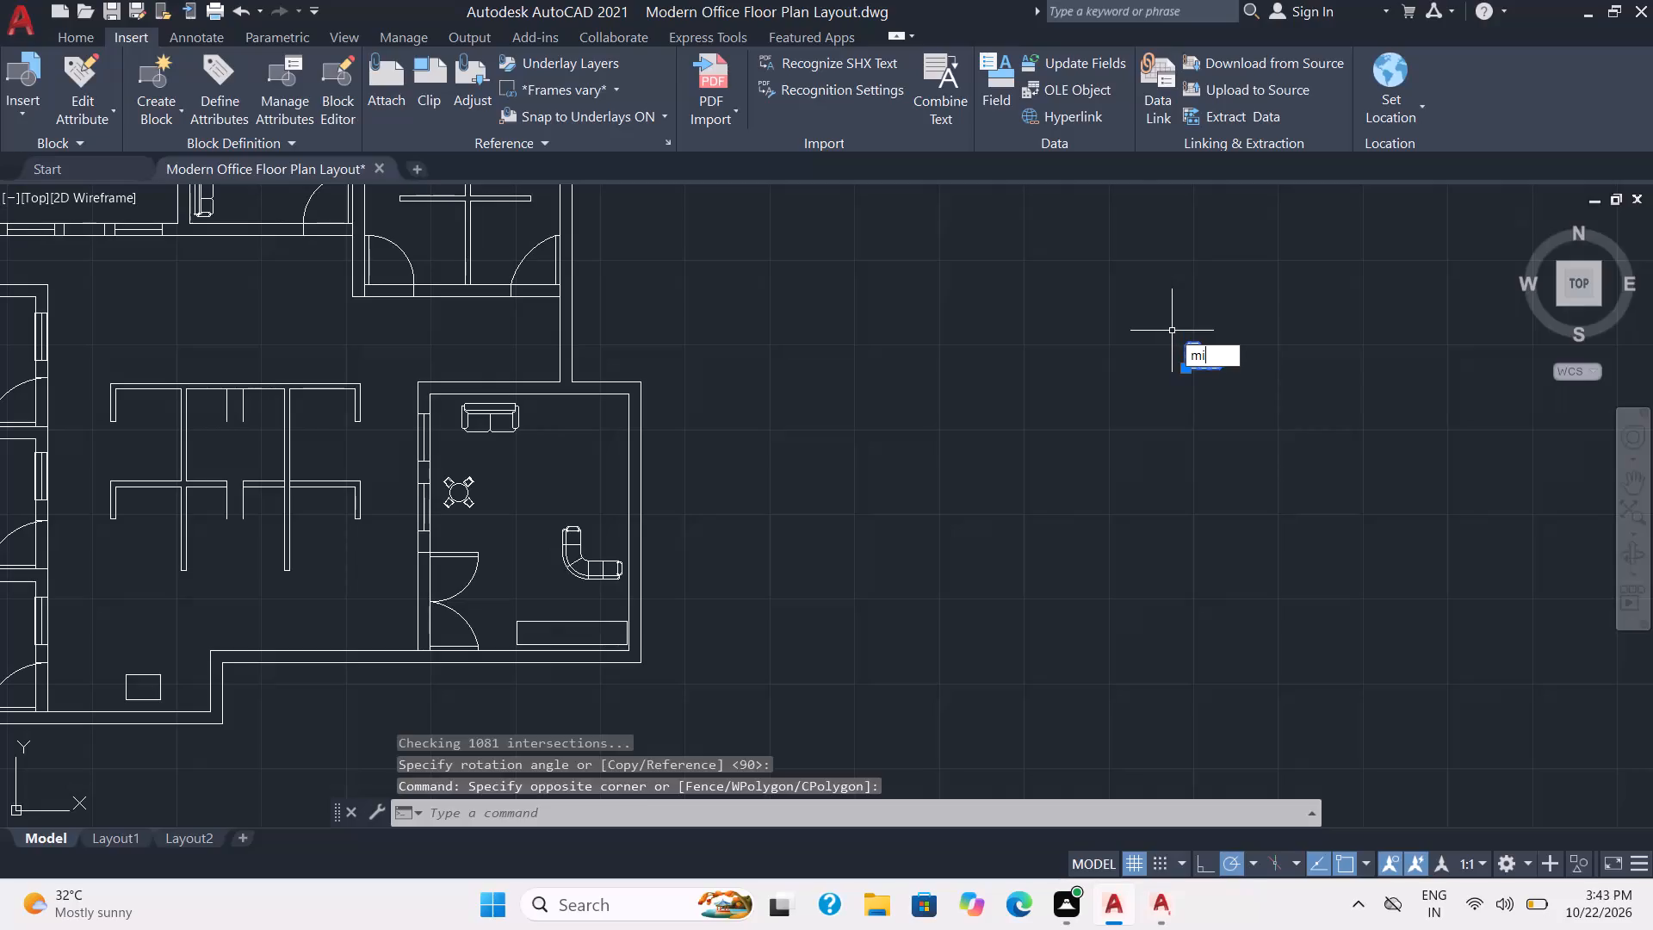
# Mirror the reduced L-shaped sofa about a vertical line just west of it, keeping the source object.
pyautogui.click(1173, 399)
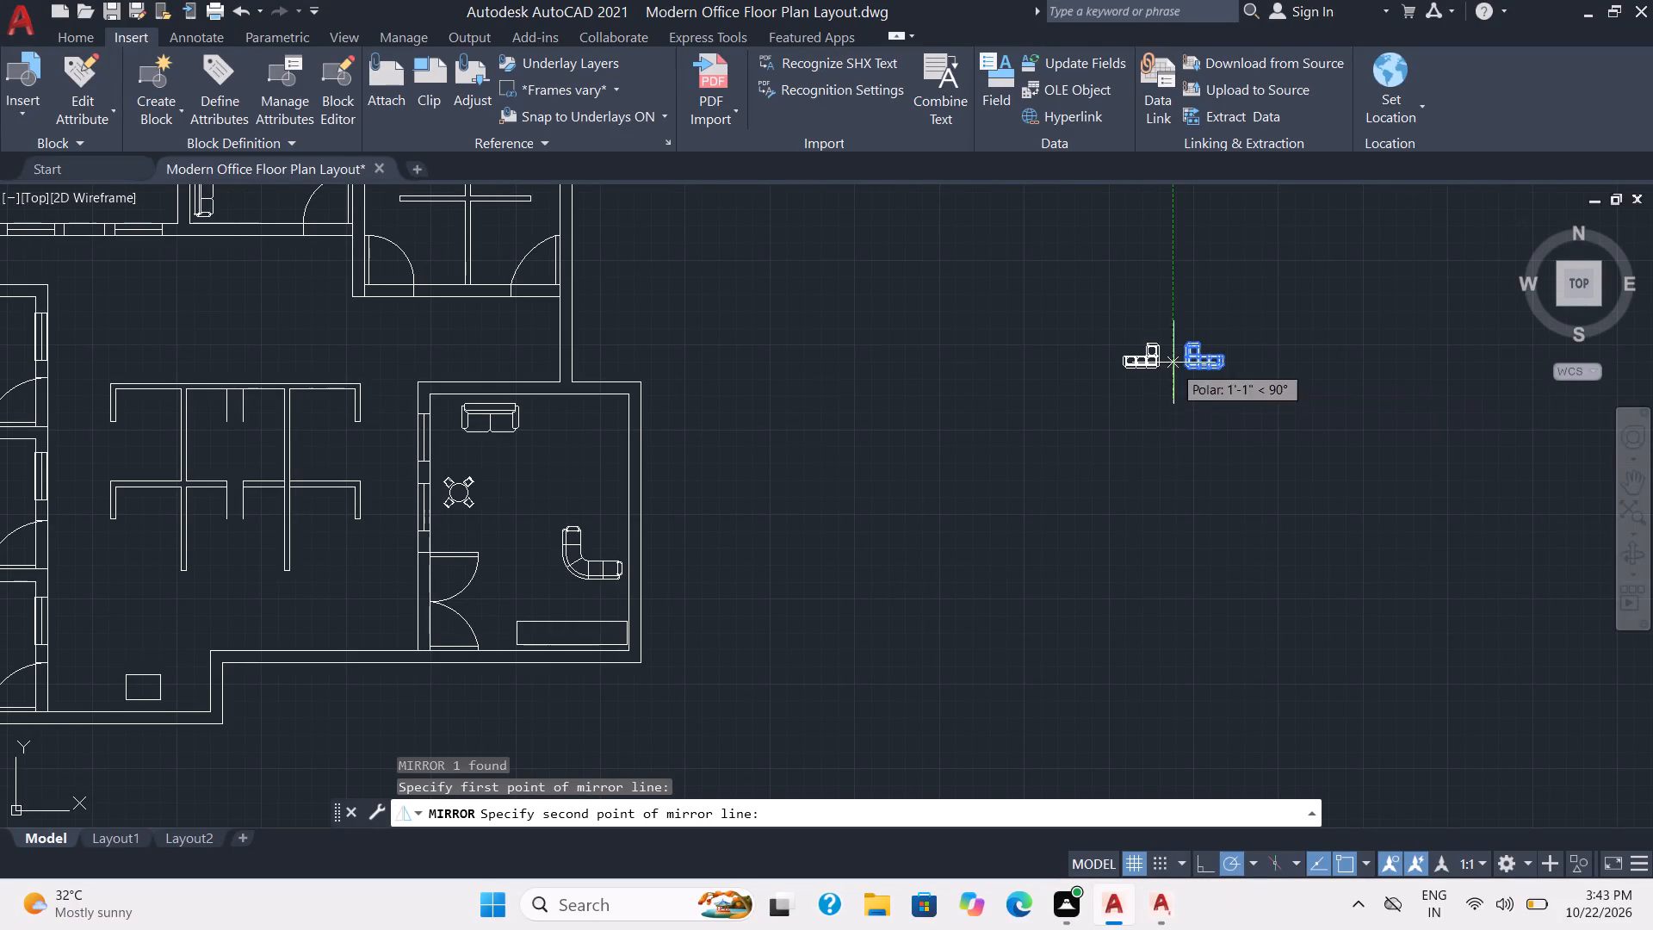
pyautogui.click(1167, 307)
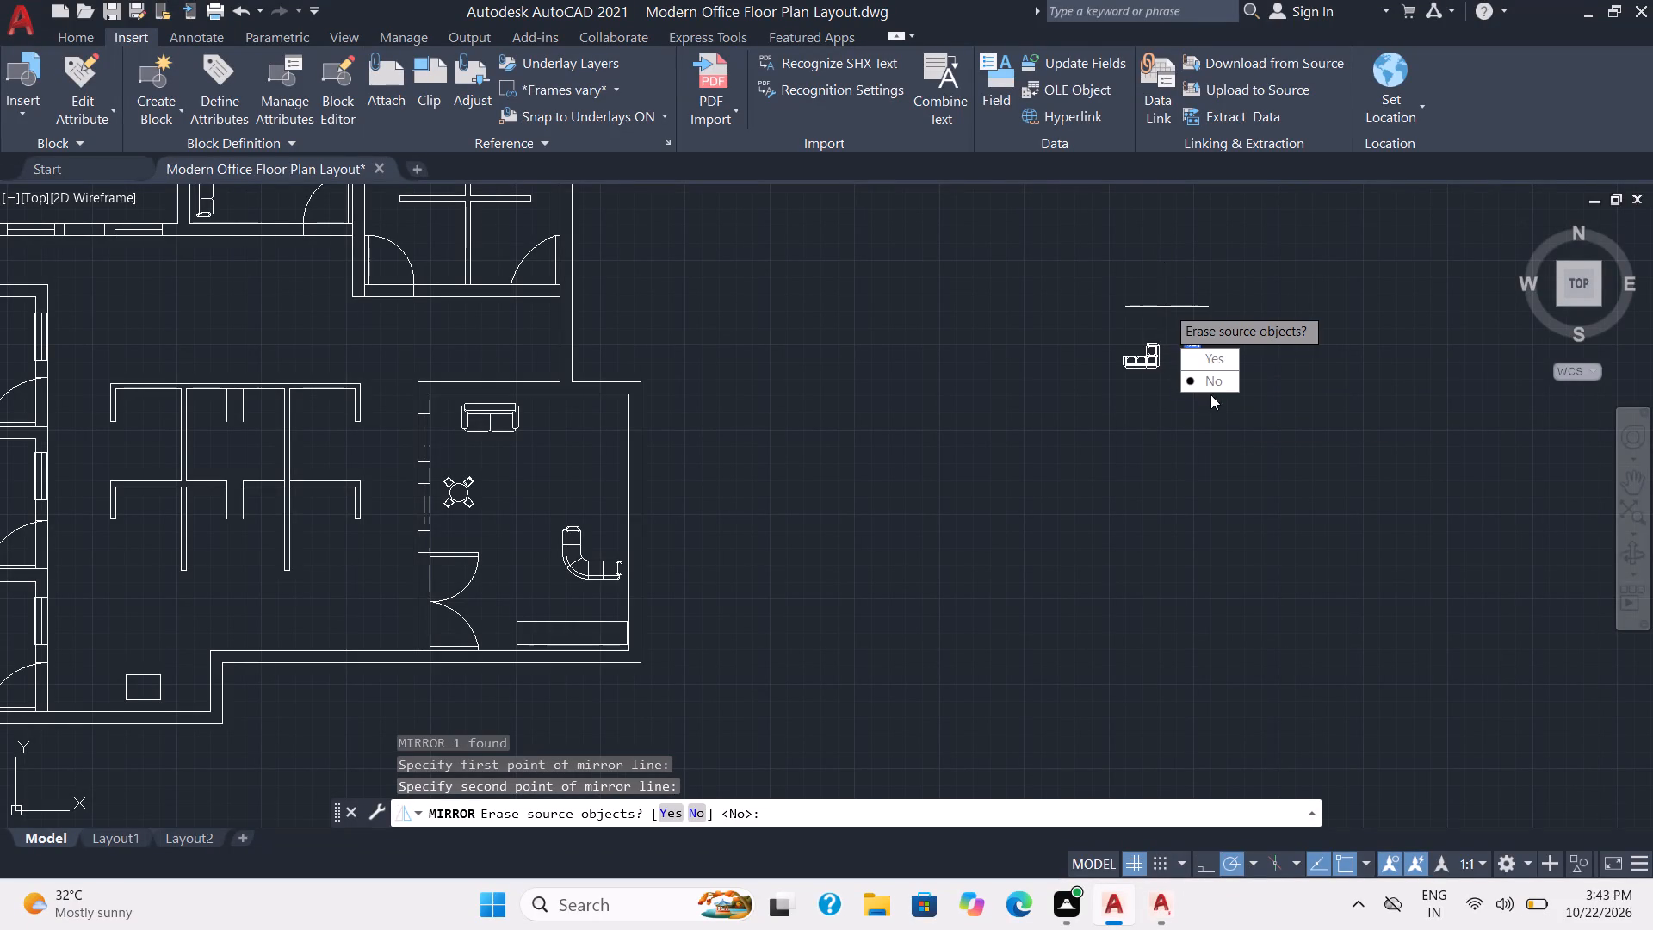
pyautogui.moveTo(1214, 377); pyautogui.dragTo(1167, 307)
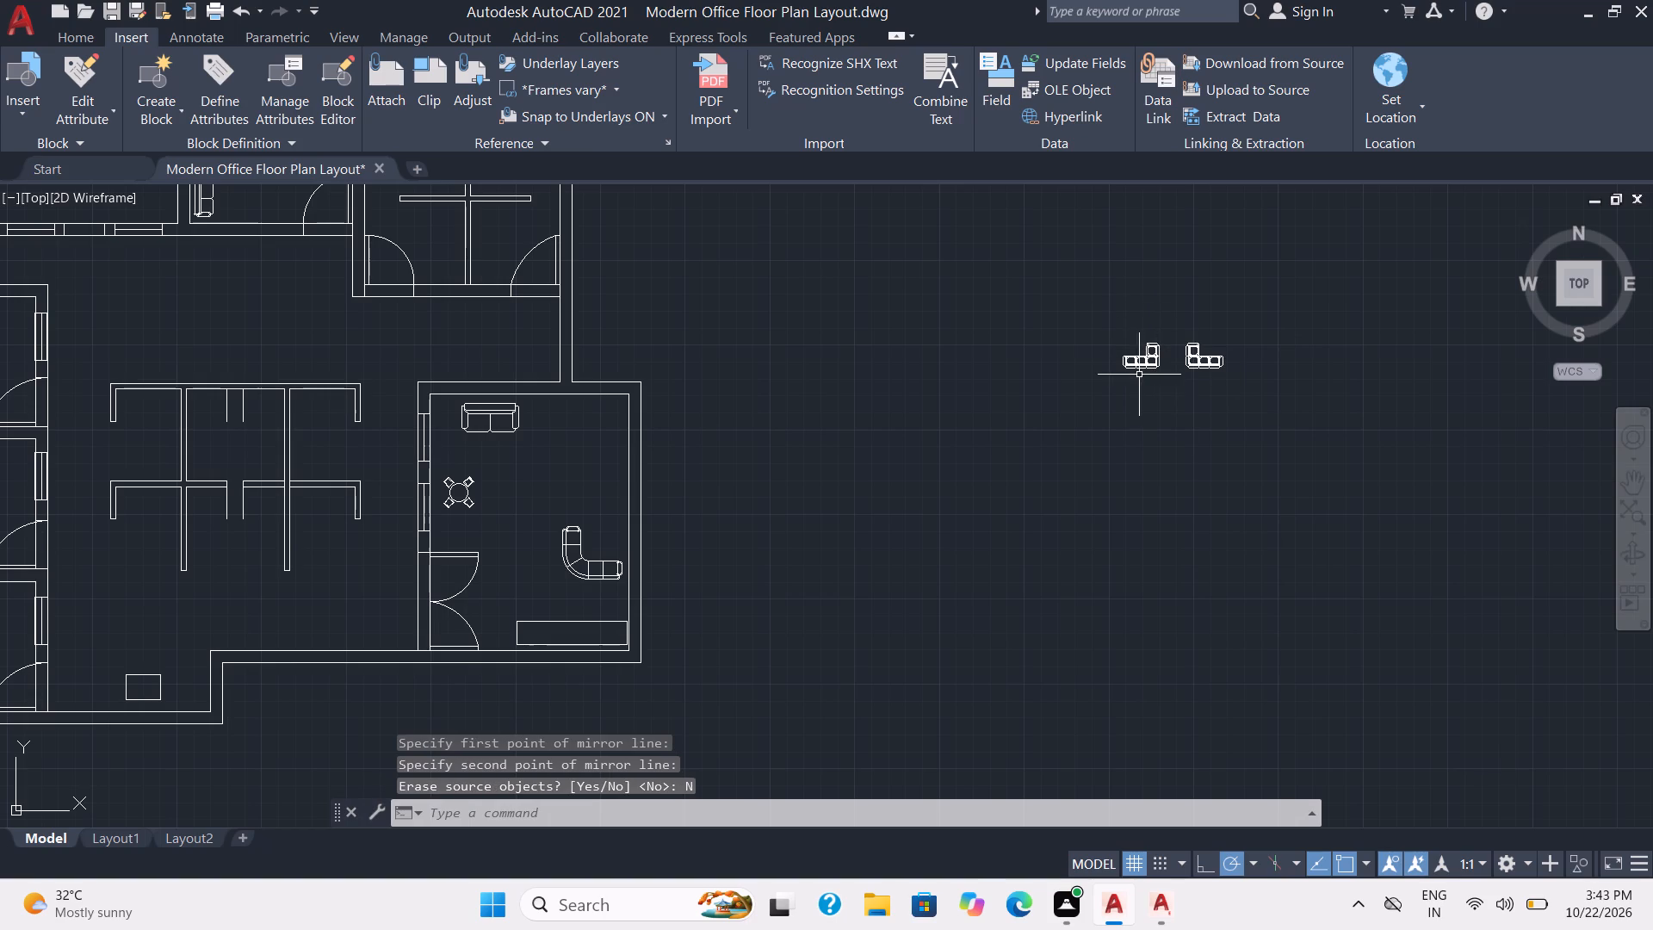
# Rotate the mirrored L-shaped sofa copy by 90° so its long side runs vertically.
pyautogui.click(1176, 394)
pyautogui.click(1127, 338)
pyautogui.write('ro')
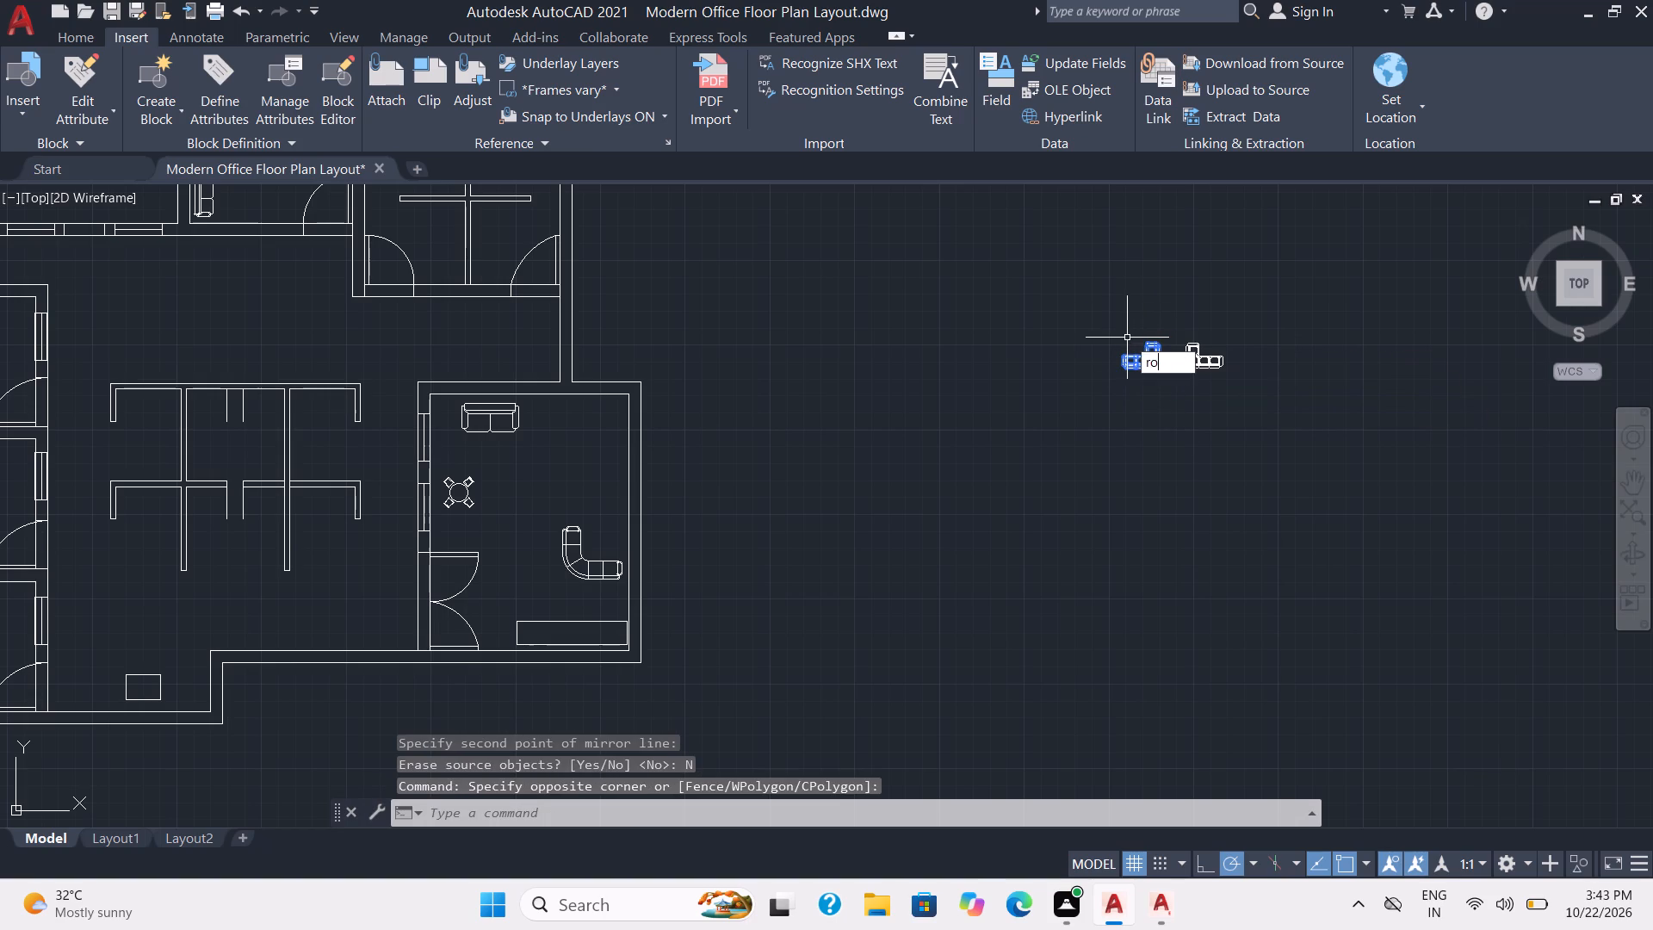
pyautogui.press('Return')
pyautogui.click(1146, 336)
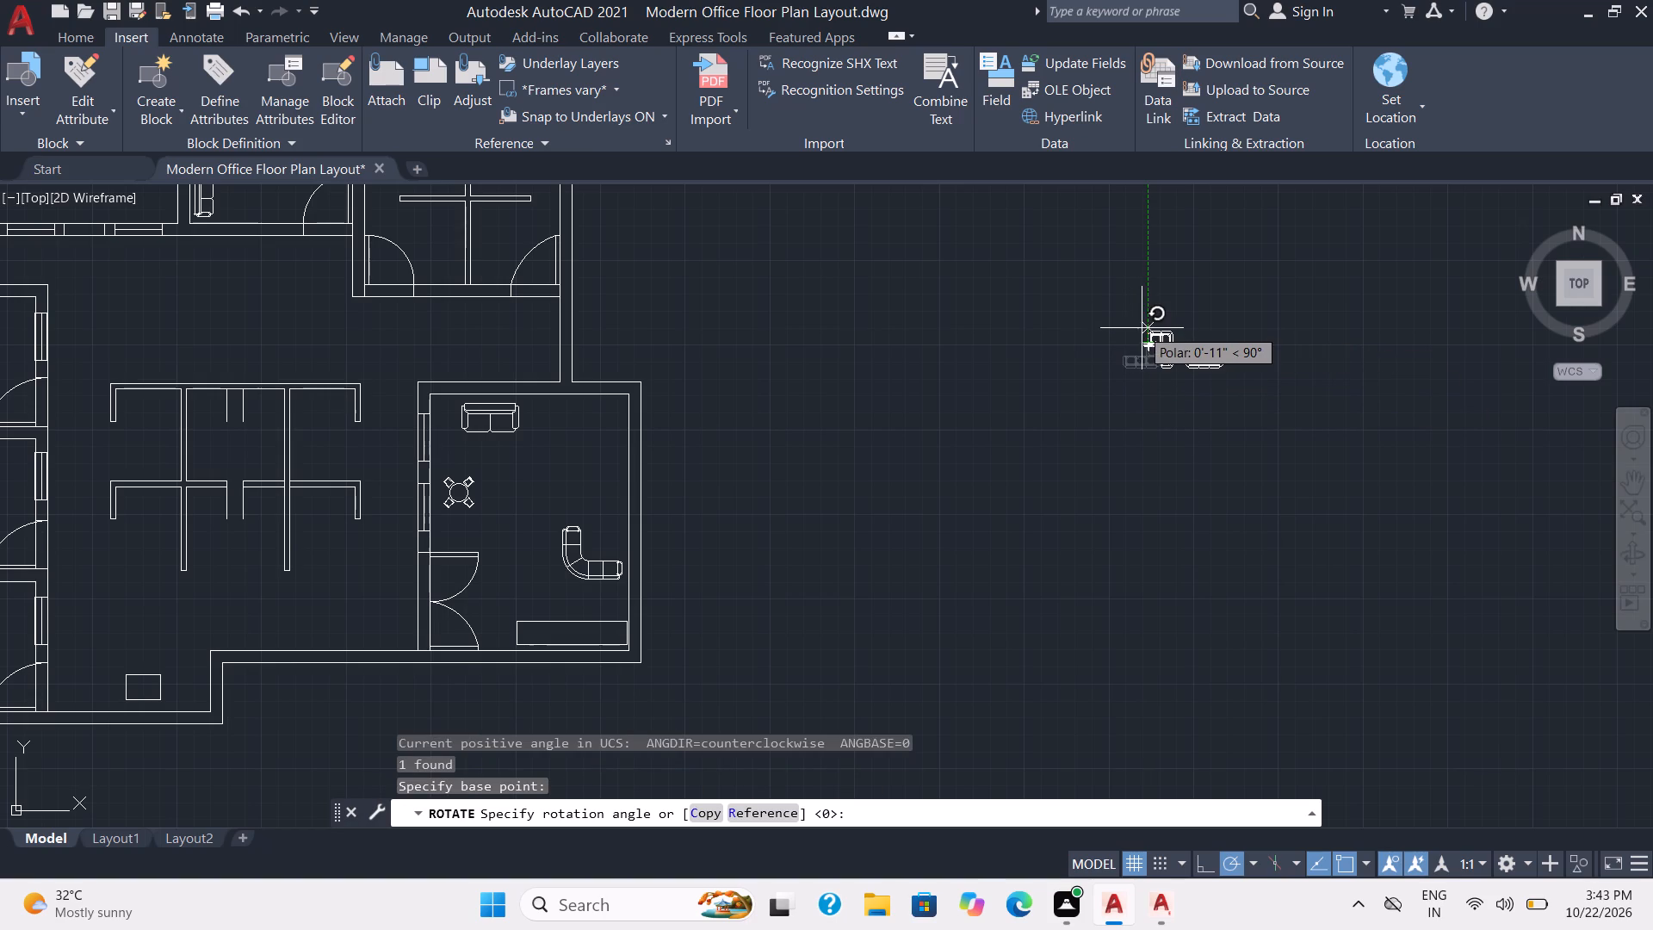
pyautogui.click(1151, 328)
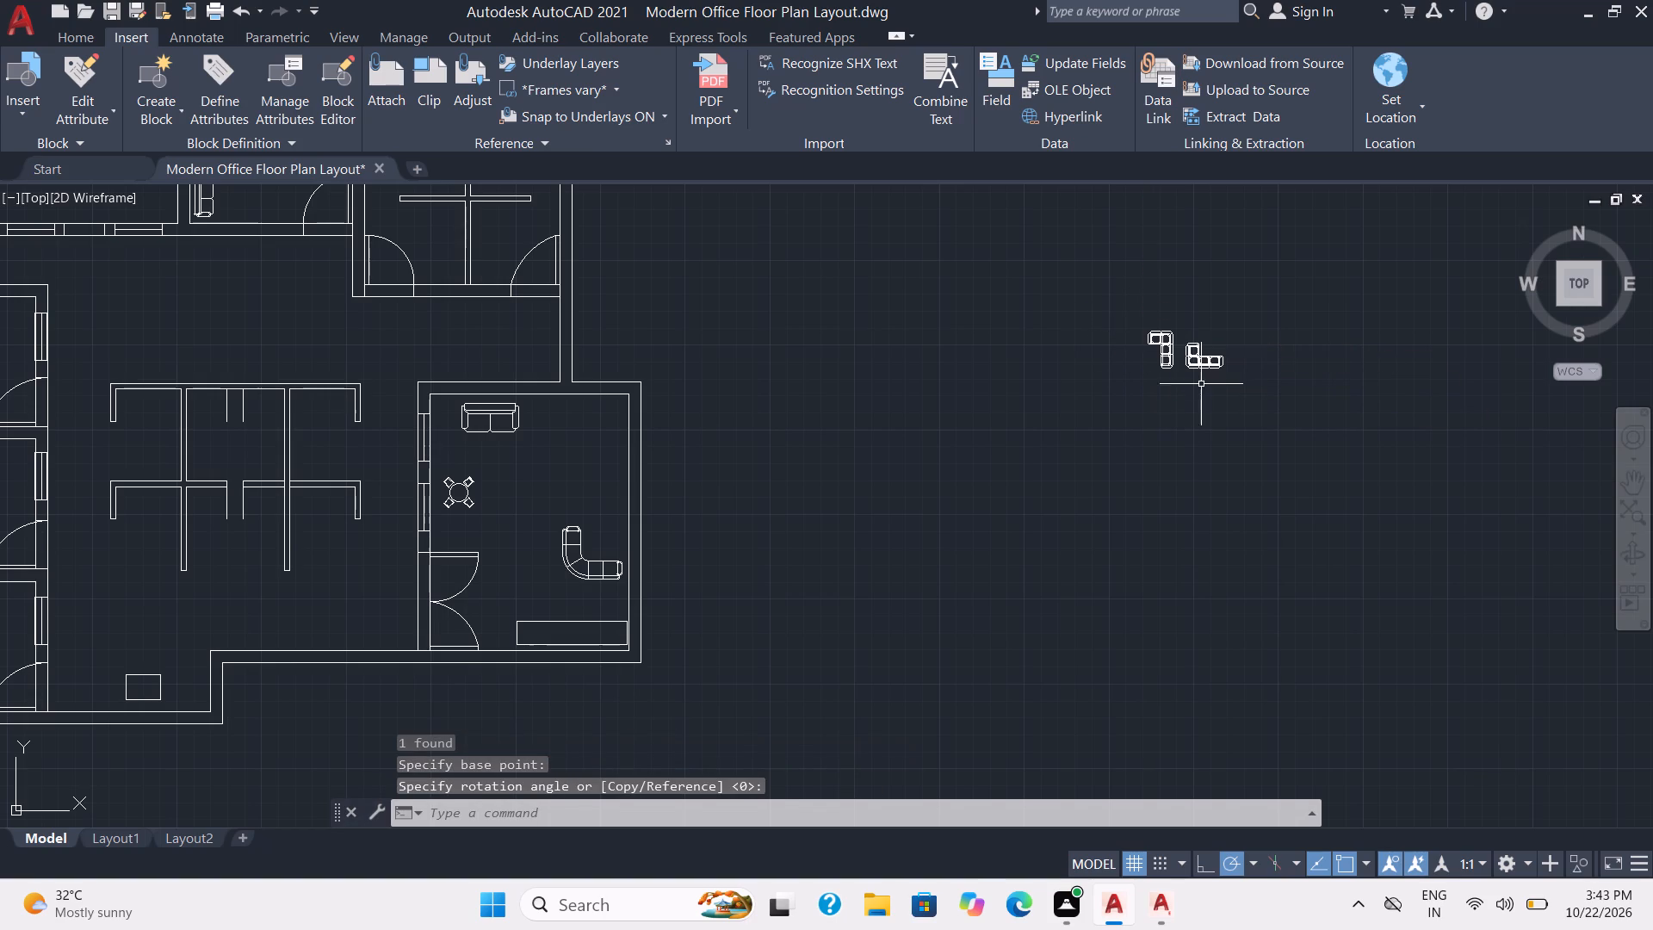
# Delete the original L-shaped sofa beside the rotated copy.
pyautogui.click(1232, 392)
pyautogui.click(1215, 345)
pyautogui.press('Delete')
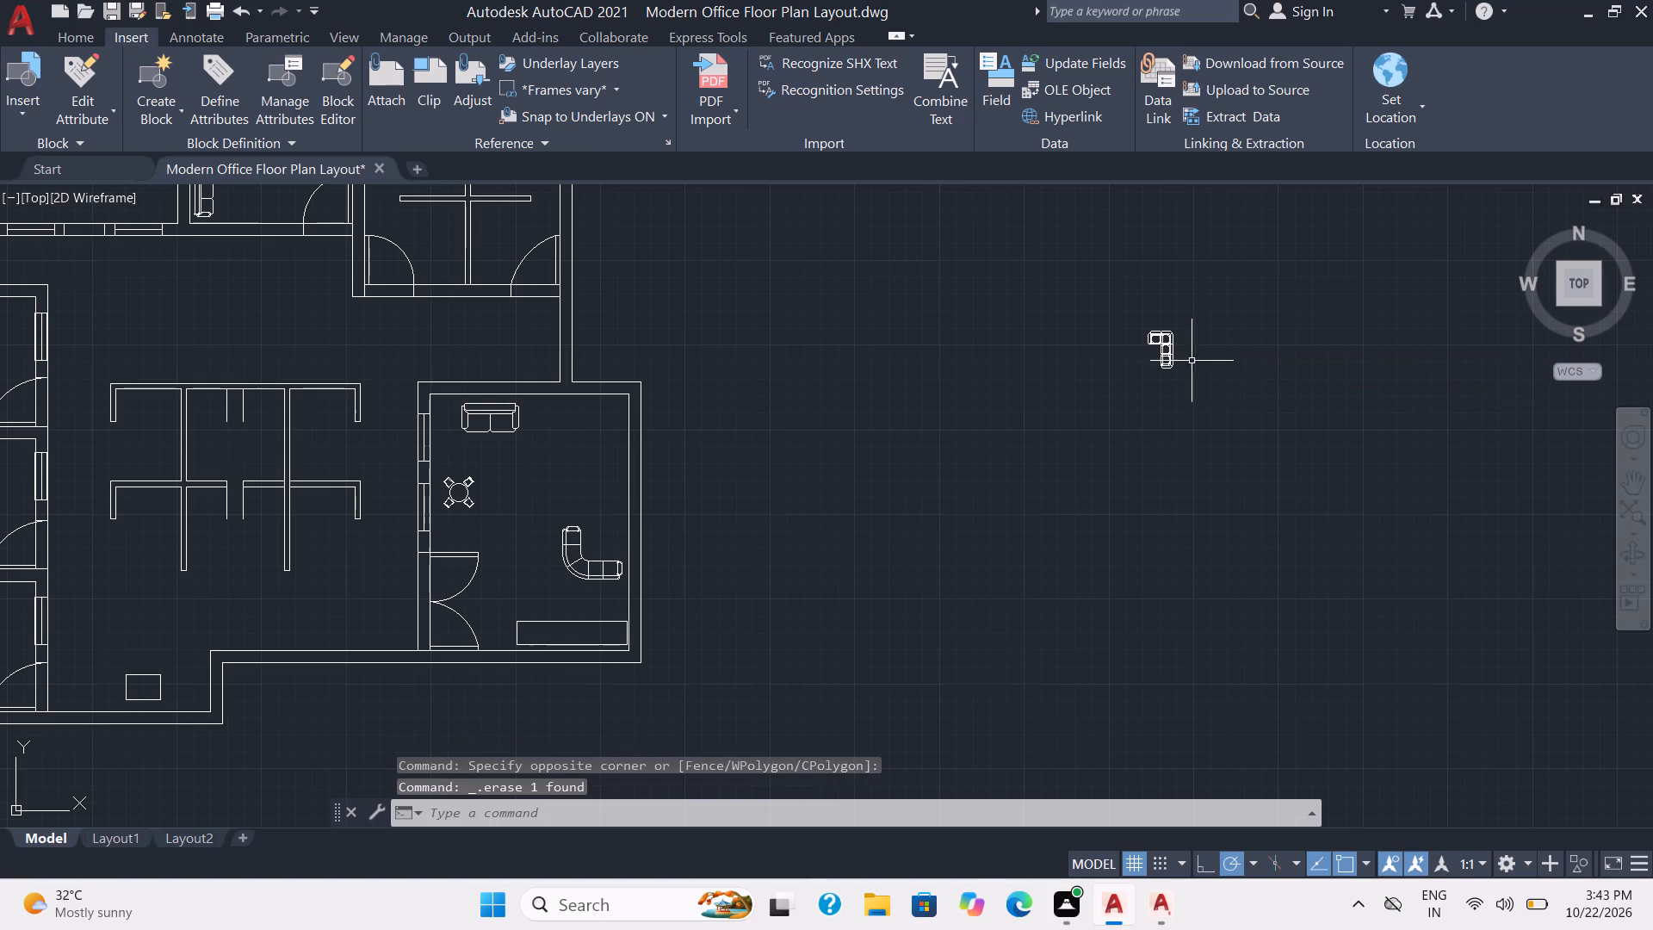
# Copy the rotated L-shaped sofa from outside the plan into the northernmost of the three stacked west rooms.
pyautogui.click(1187, 374)
pyautogui.click(1147, 315)
pyautogui.write('co')
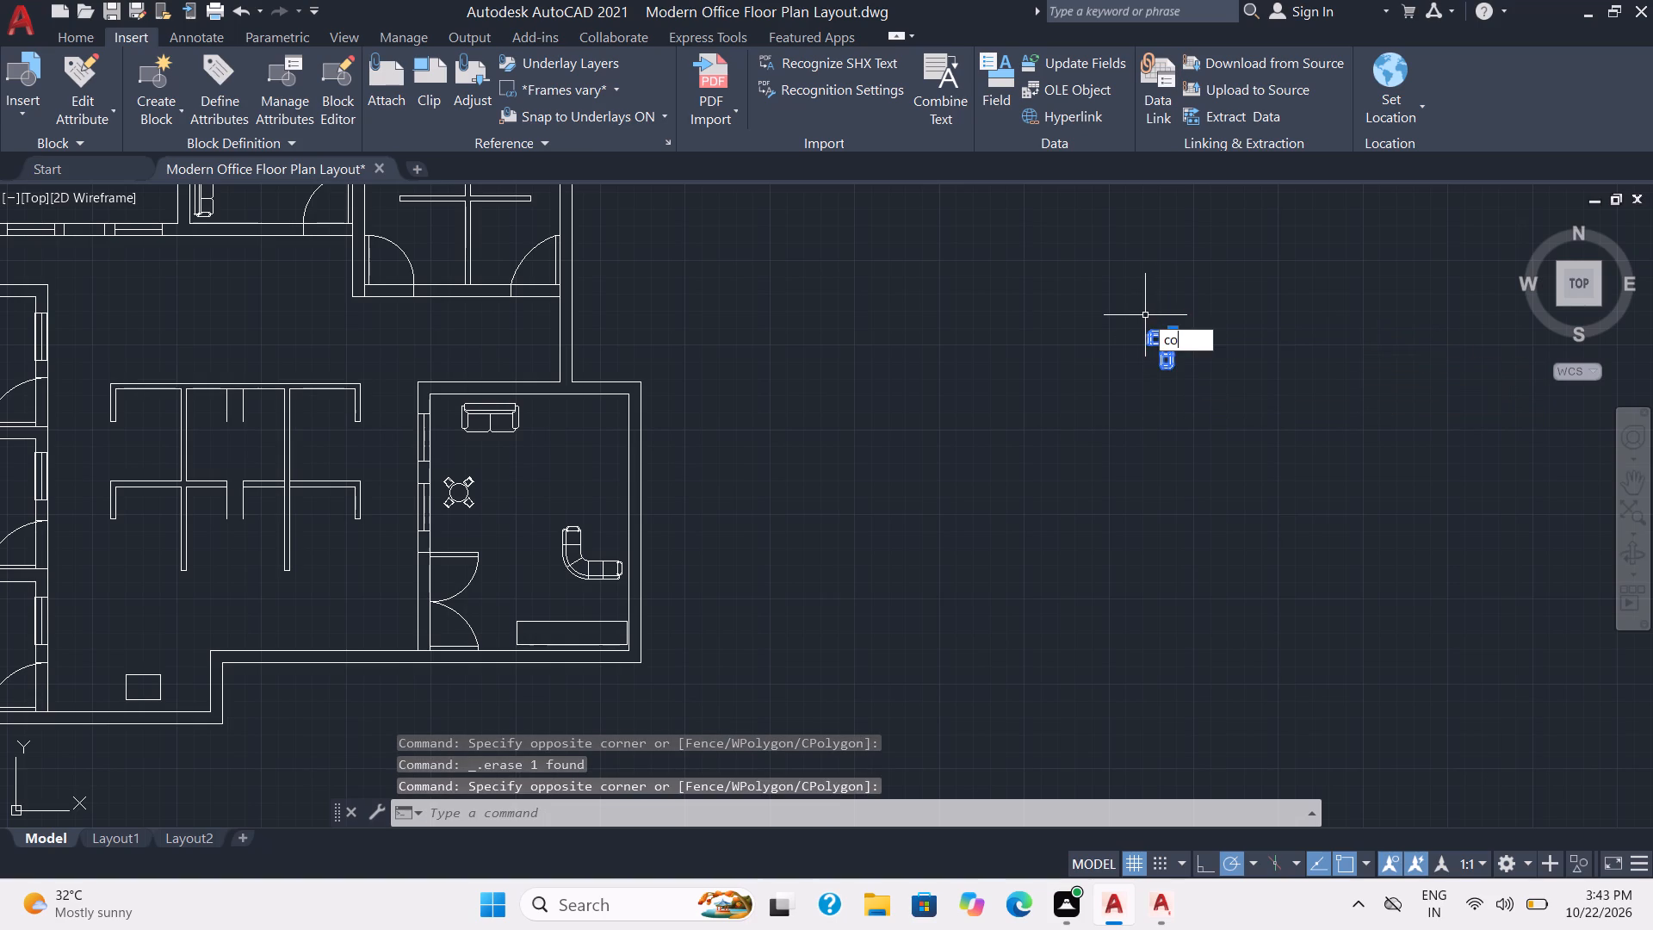
pyautogui.press('Return')
pyautogui.click(1171, 337)
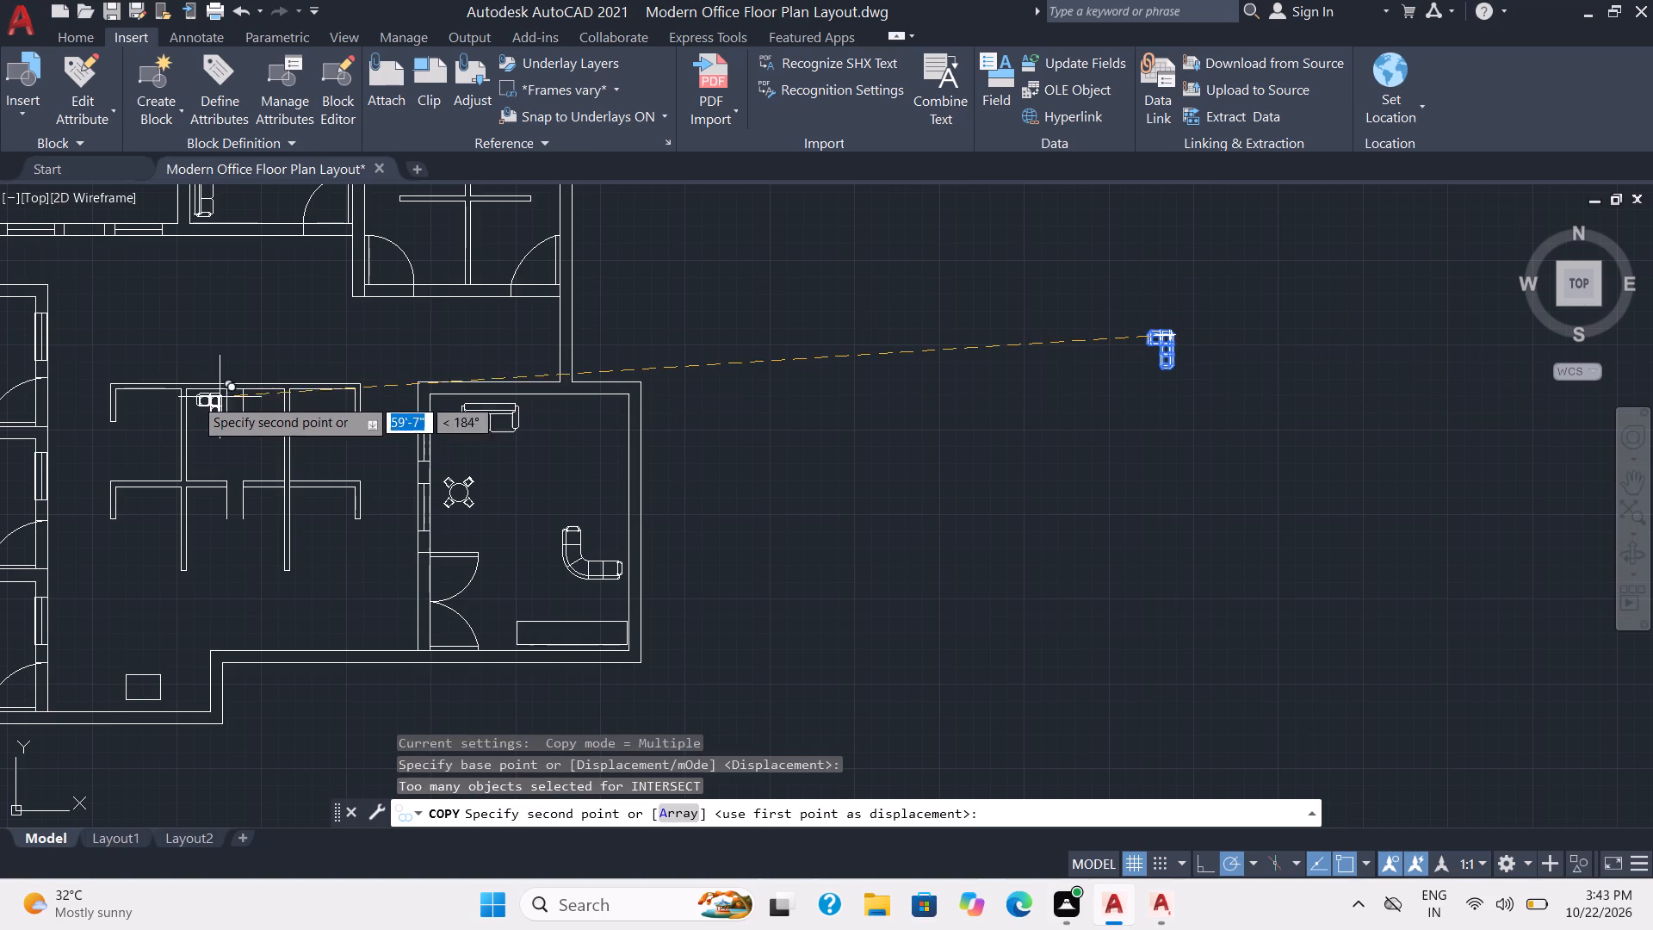
pyautogui.scroll(1, 151, 403)
pyautogui.moveTo(146, 405); pyautogui.dragTo(944, 498, button='middle')
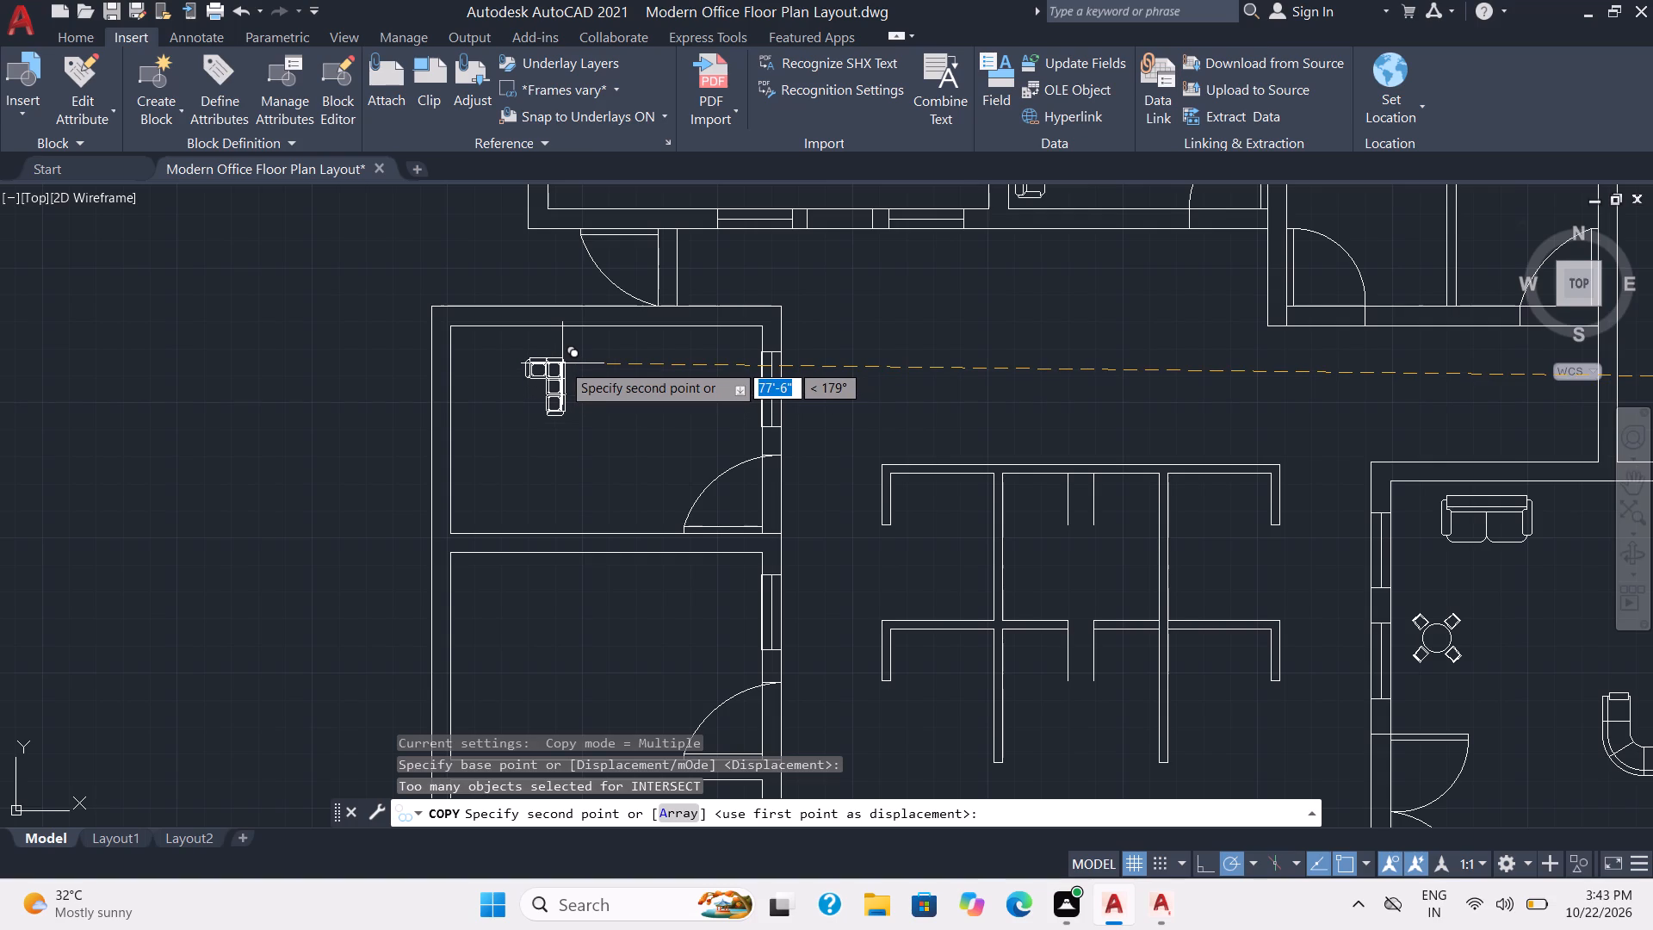
pyautogui.click(571, 381)
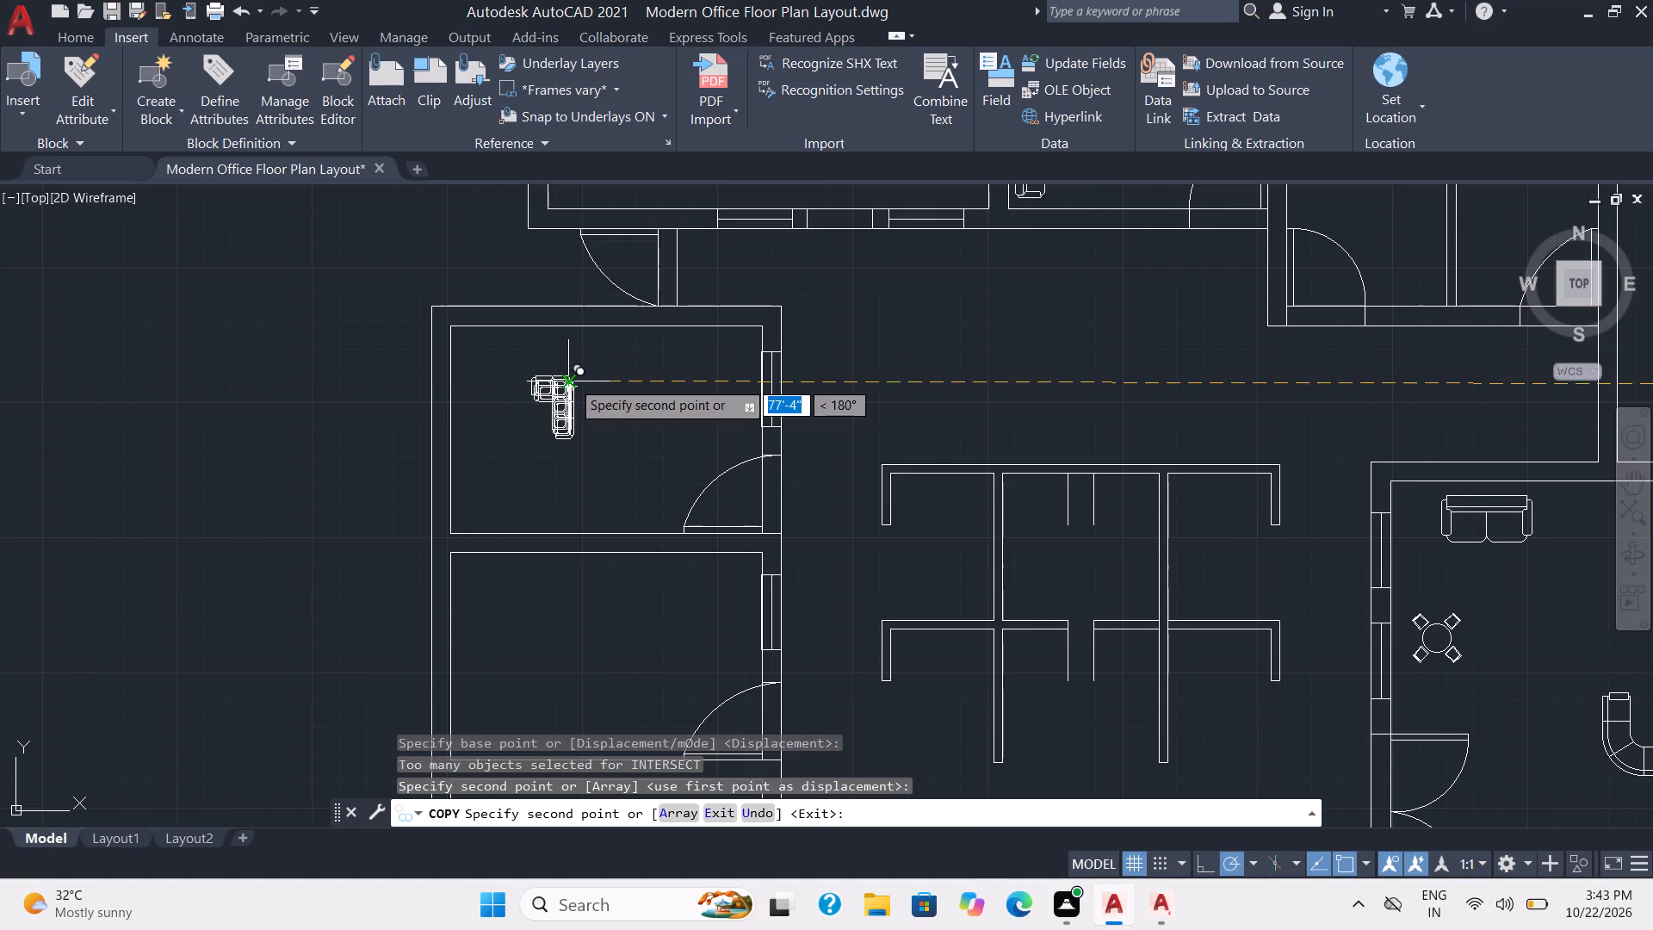
pyautogui.press('Escape')
# Scale the L-shaped sofa in the northernmost west room up to a little over twice its size, from its outer corner.
pyautogui.click(594, 445)
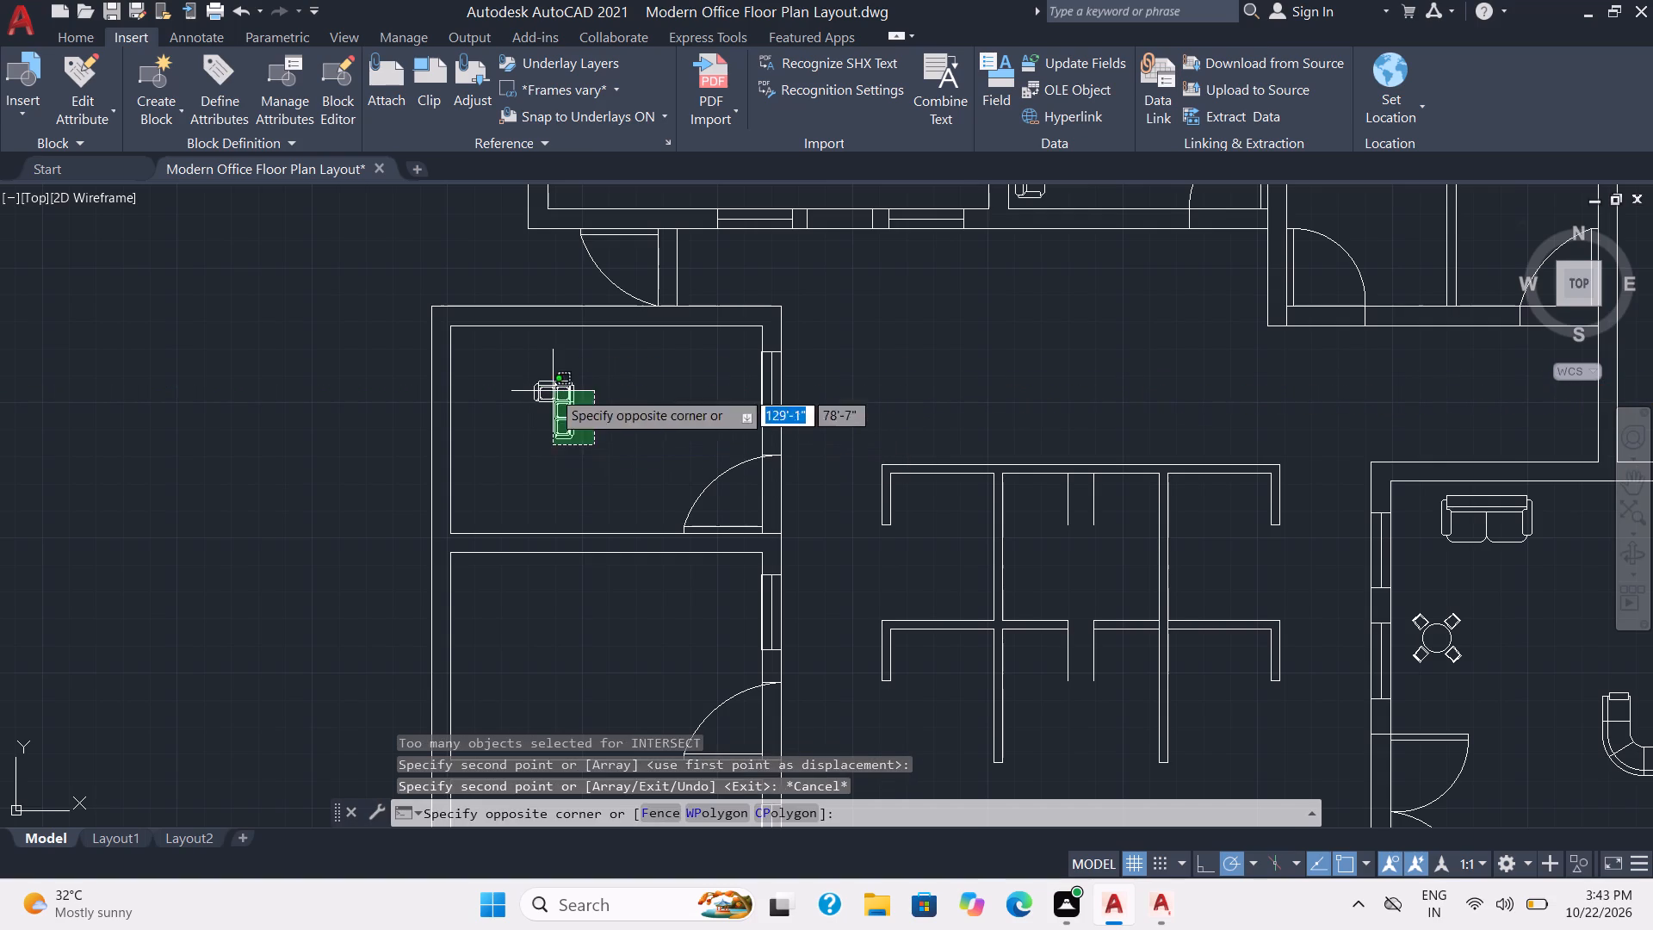
pyautogui.click(553, 391)
pyautogui.write('sc')
pyautogui.press('Return')
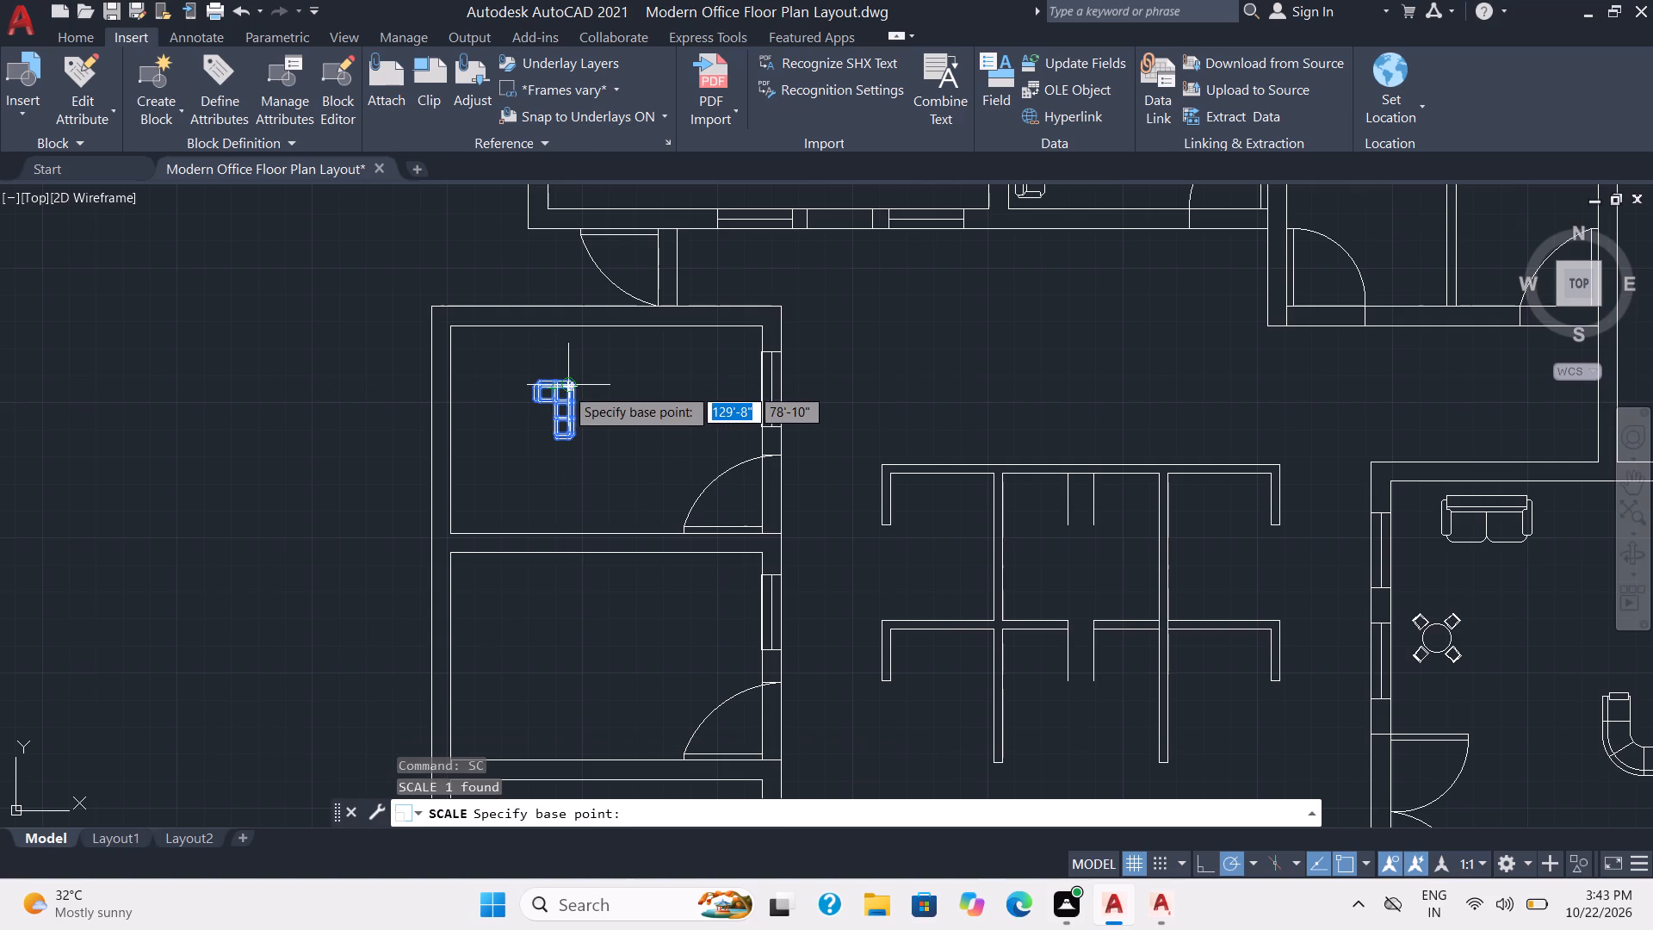
pyautogui.click(569, 387)
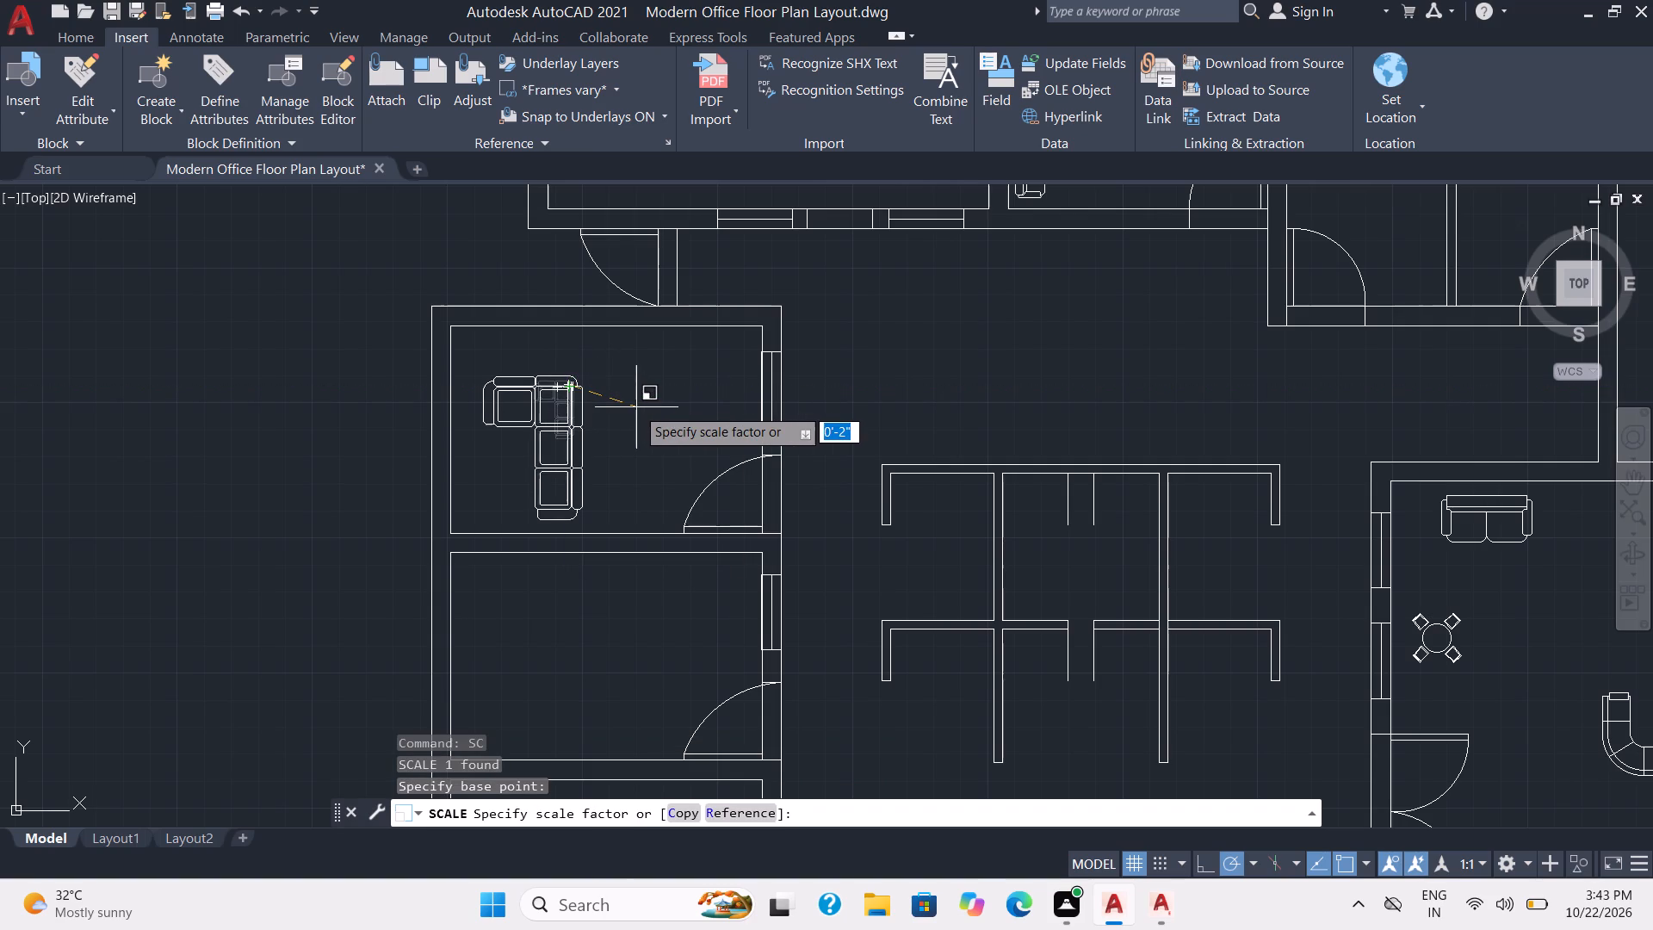
pyautogui.click(636, 407)
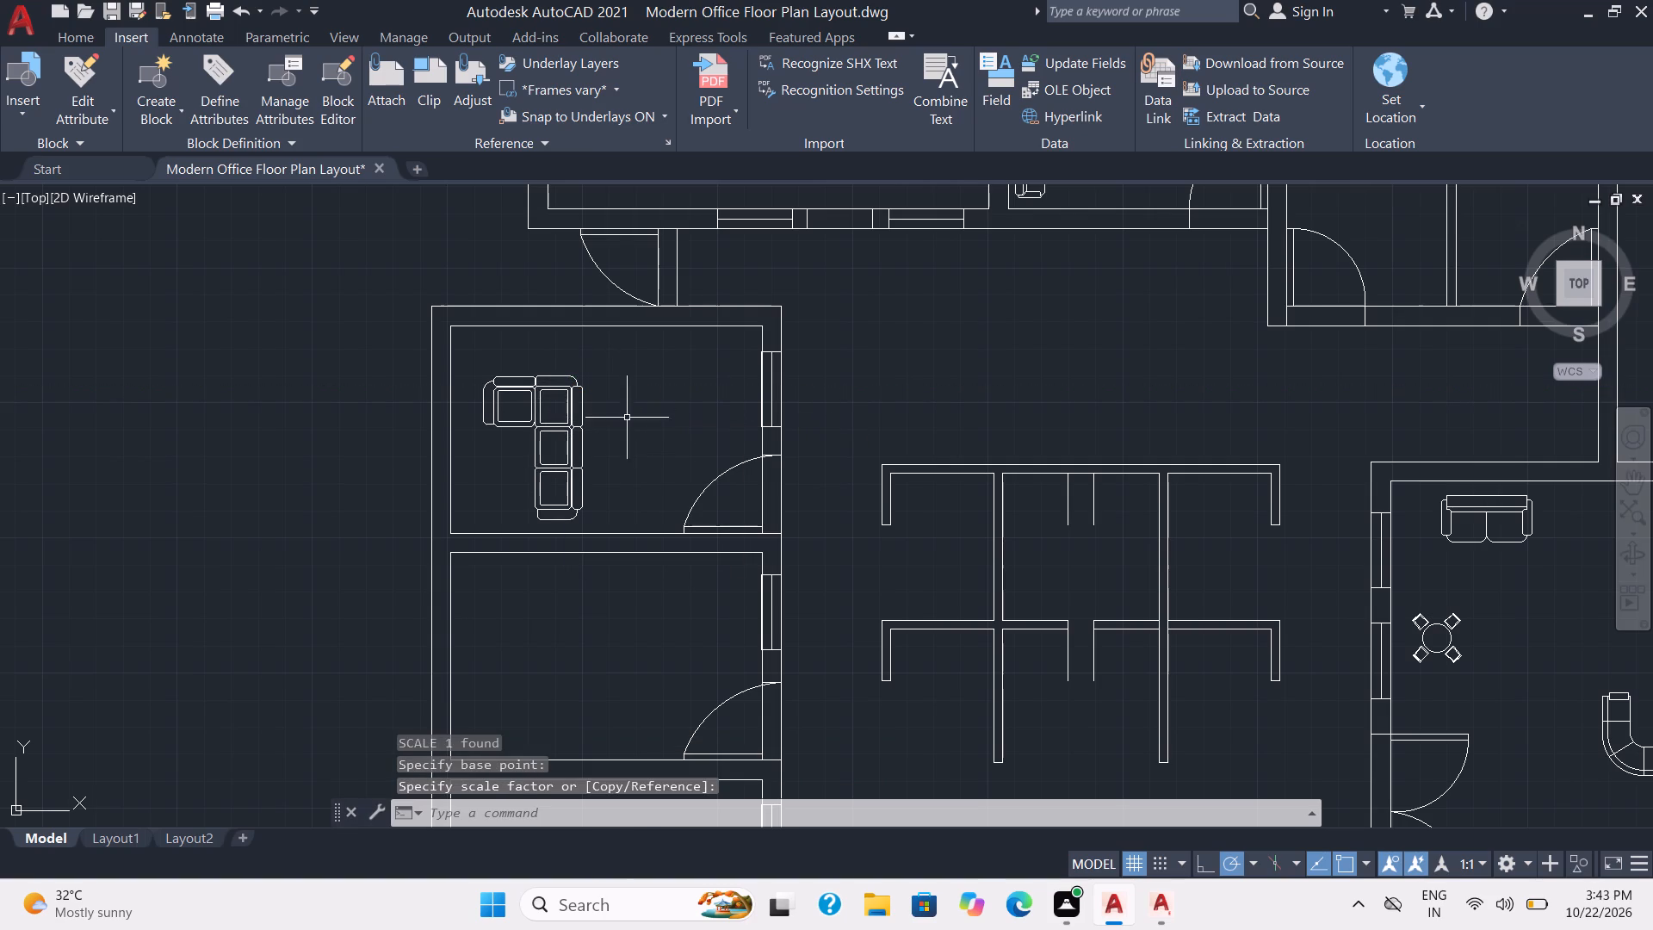
# Copy the enlarged L-shaped sofa straight down about 7'-5" and 16'-5" into the middle and southernmost west rooms.
pyautogui.click(615, 437)
pyautogui.click(542, 370)
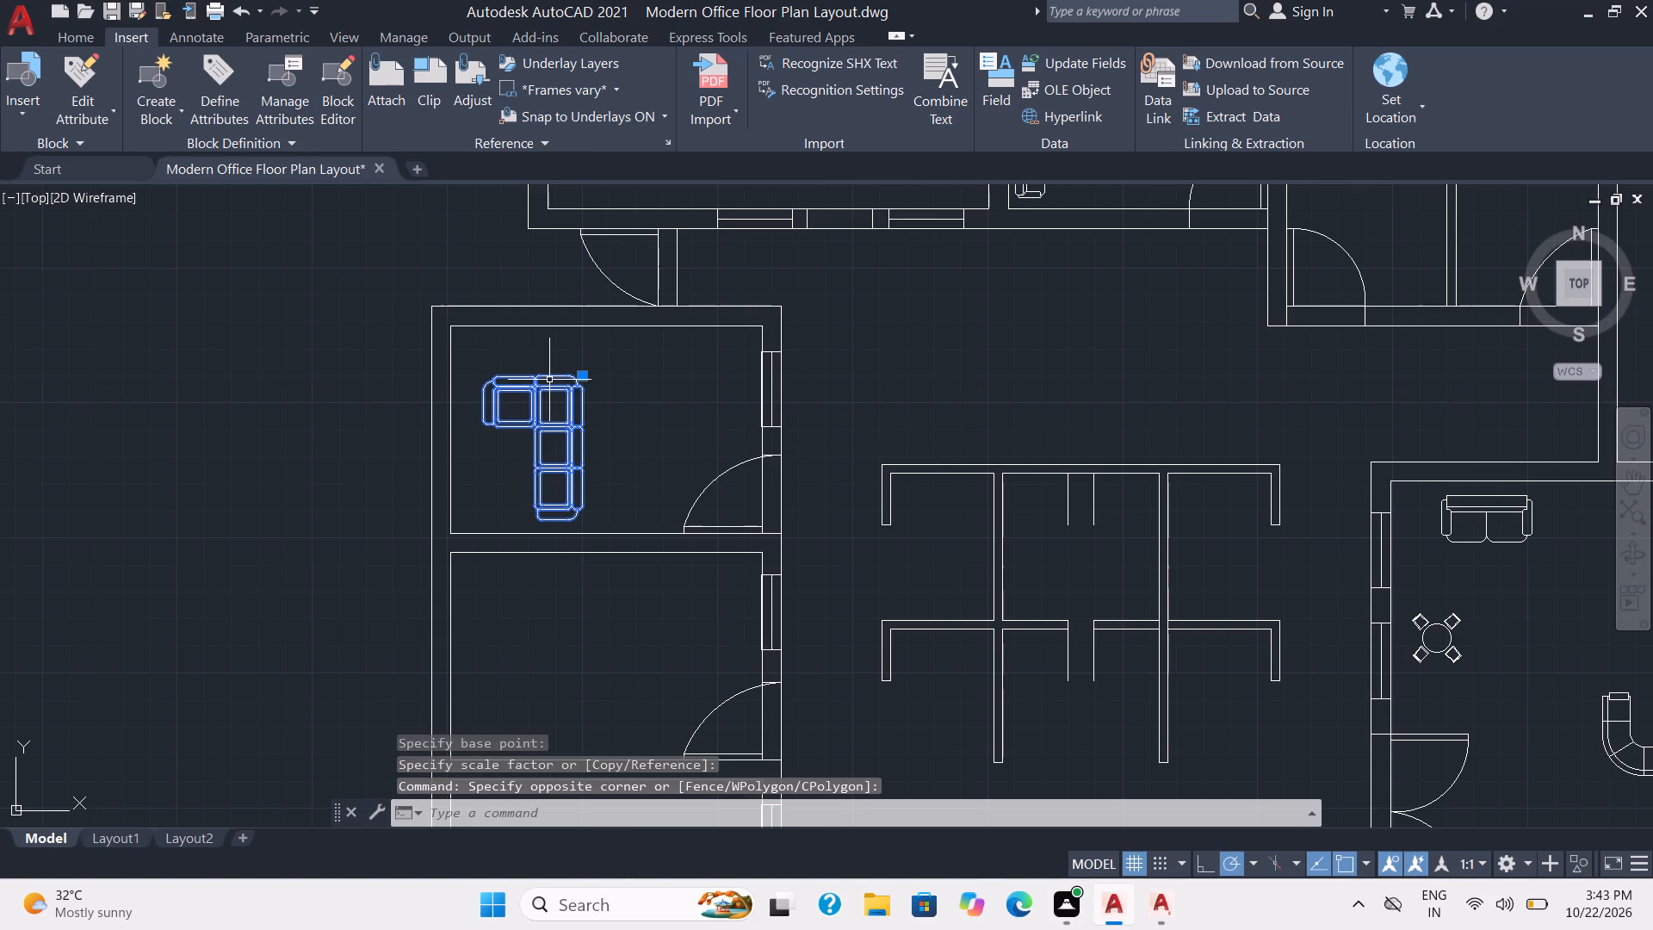
pyautogui.write('co')
pyautogui.press('Return')
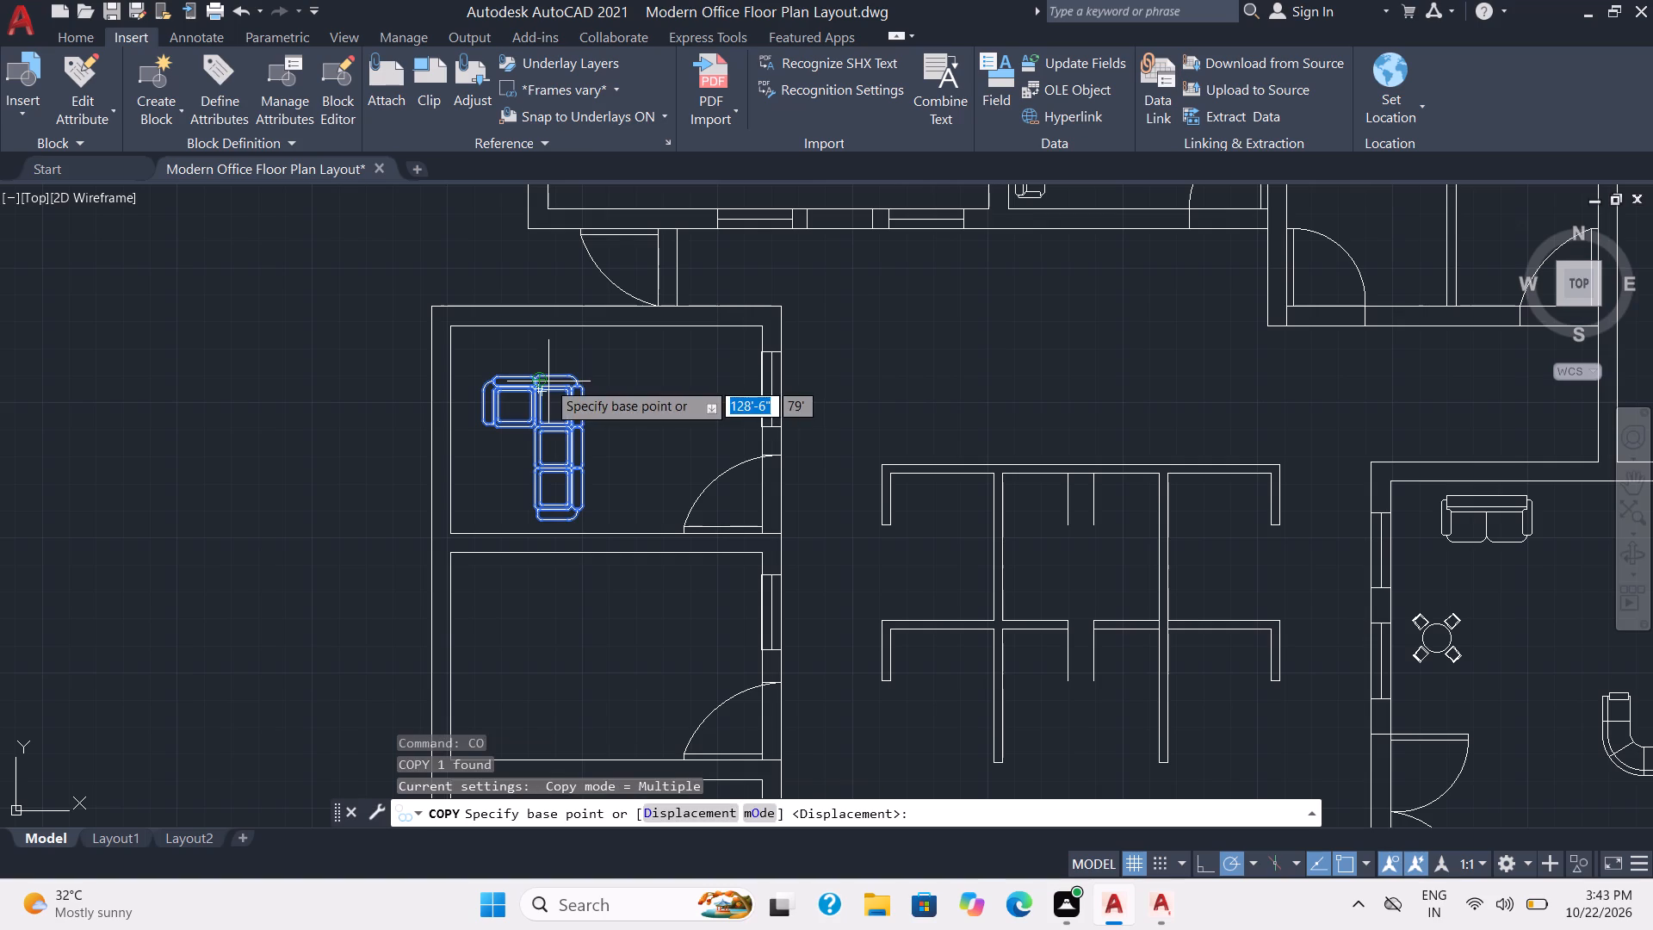
pyautogui.click(574, 434)
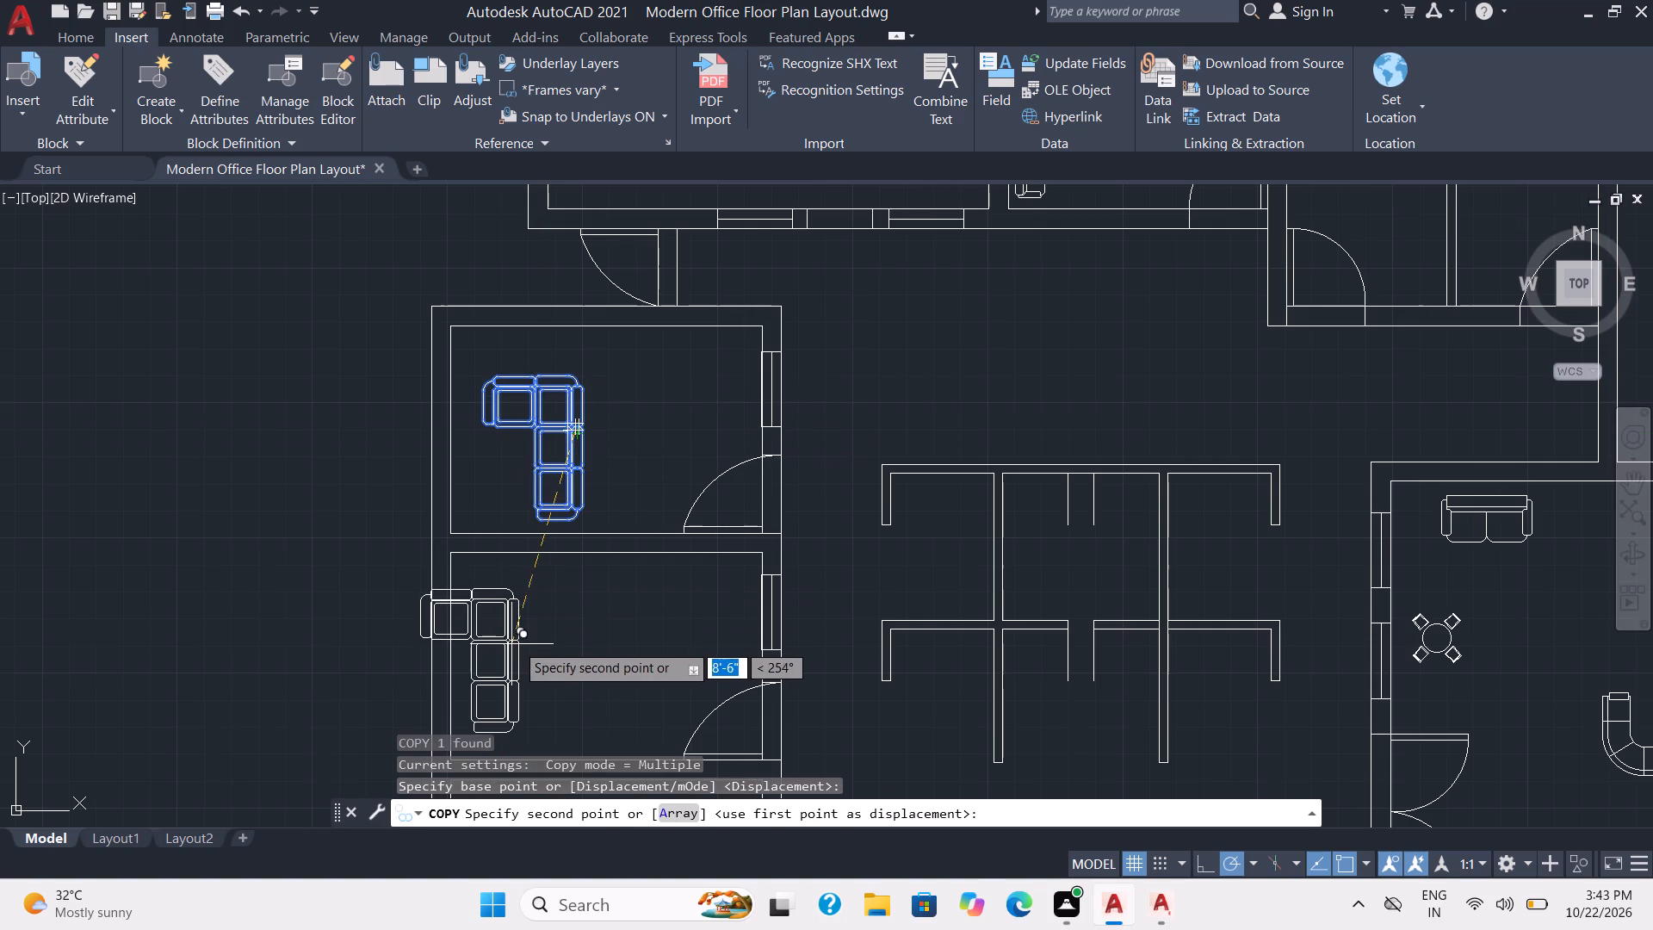
pyautogui.moveTo(517, 643); pyautogui.dragTo(536, 506, button='middle')
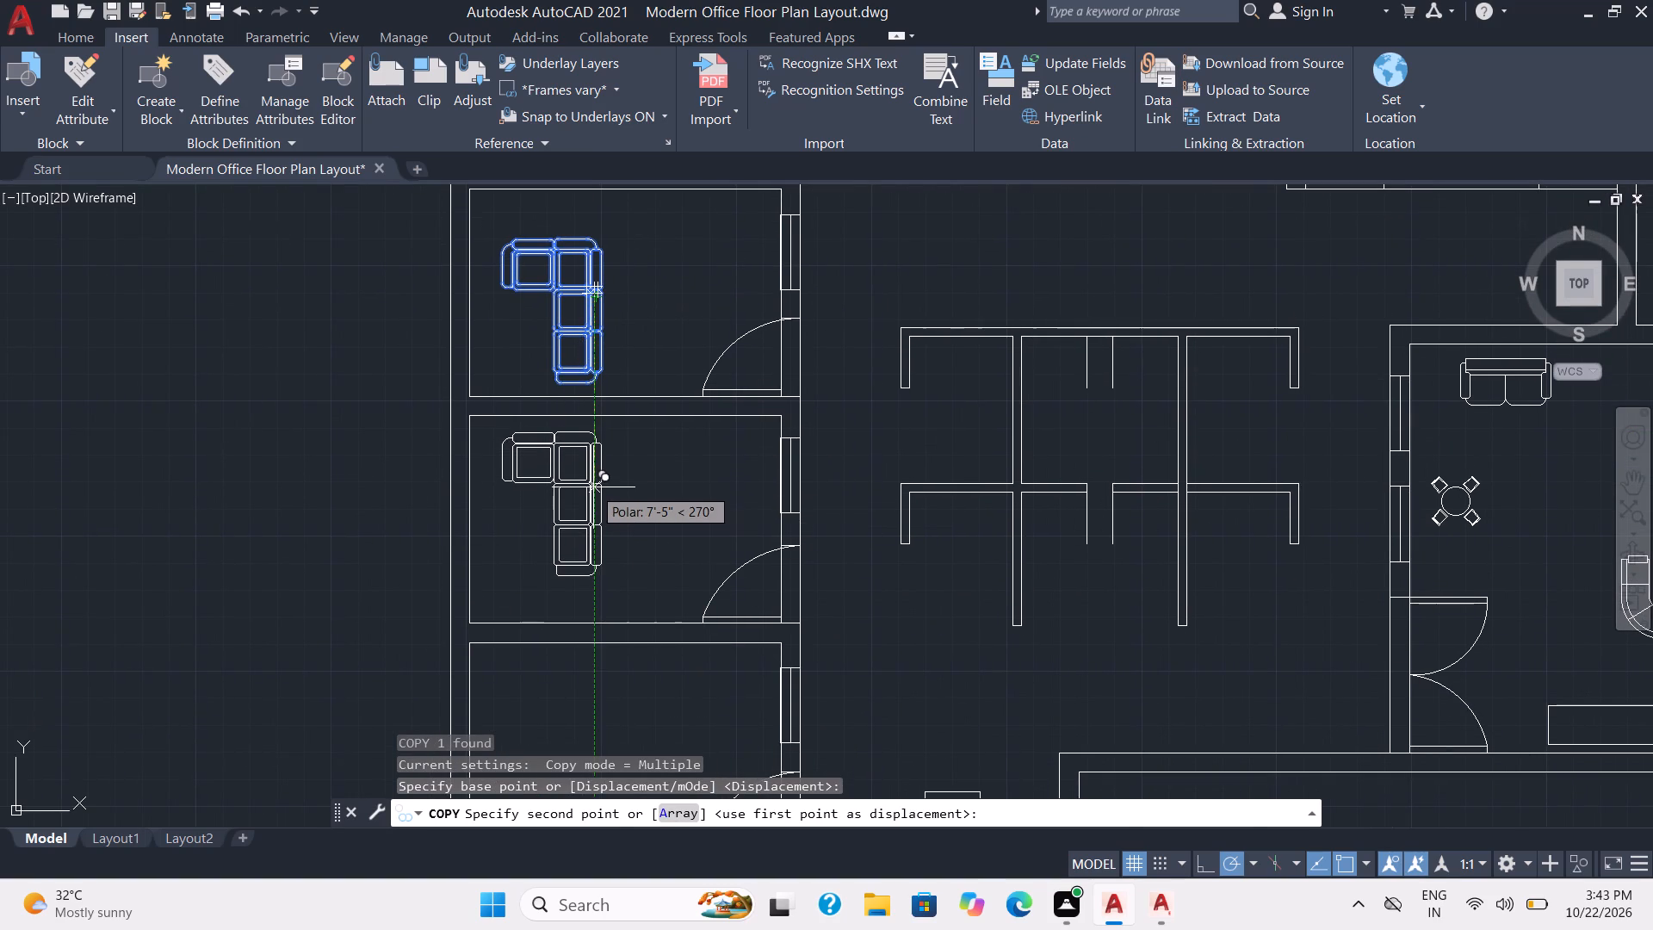
pyautogui.click(593, 487)
pyautogui.moveTo(573, 564); pyautogui.dragTo(616, 446, button='middle')
pyautogui.scroll(-1, 573, 563)
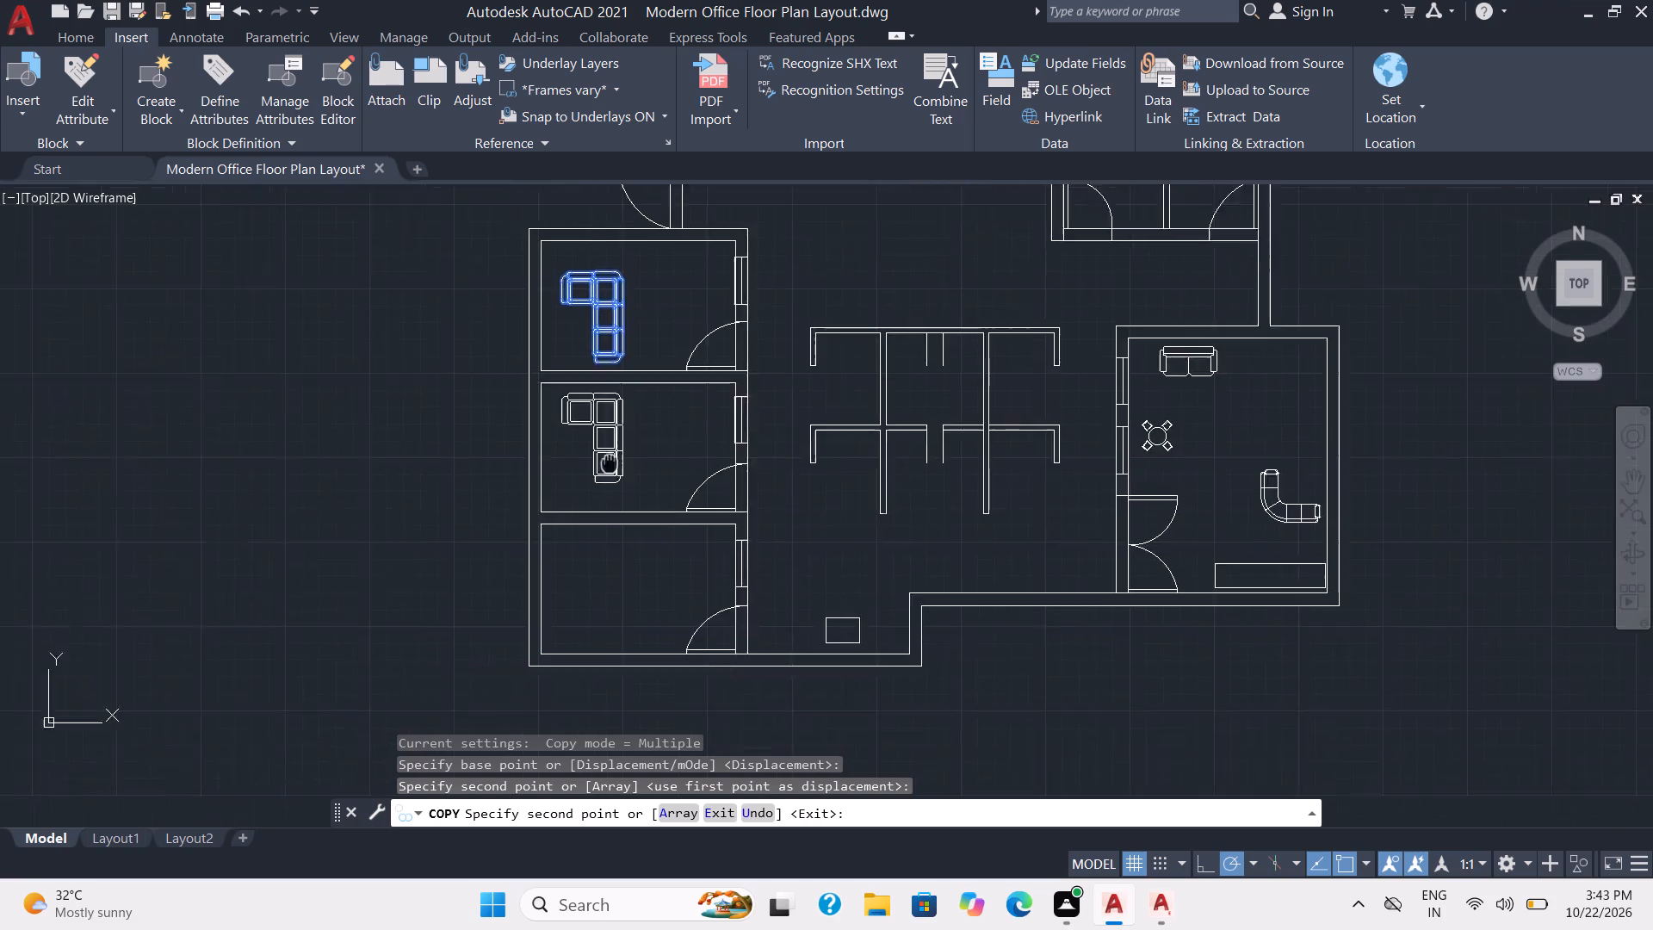
pyautogui.moveTo(616, 446); pyautogui.dragTo(631, 364, button='middle')
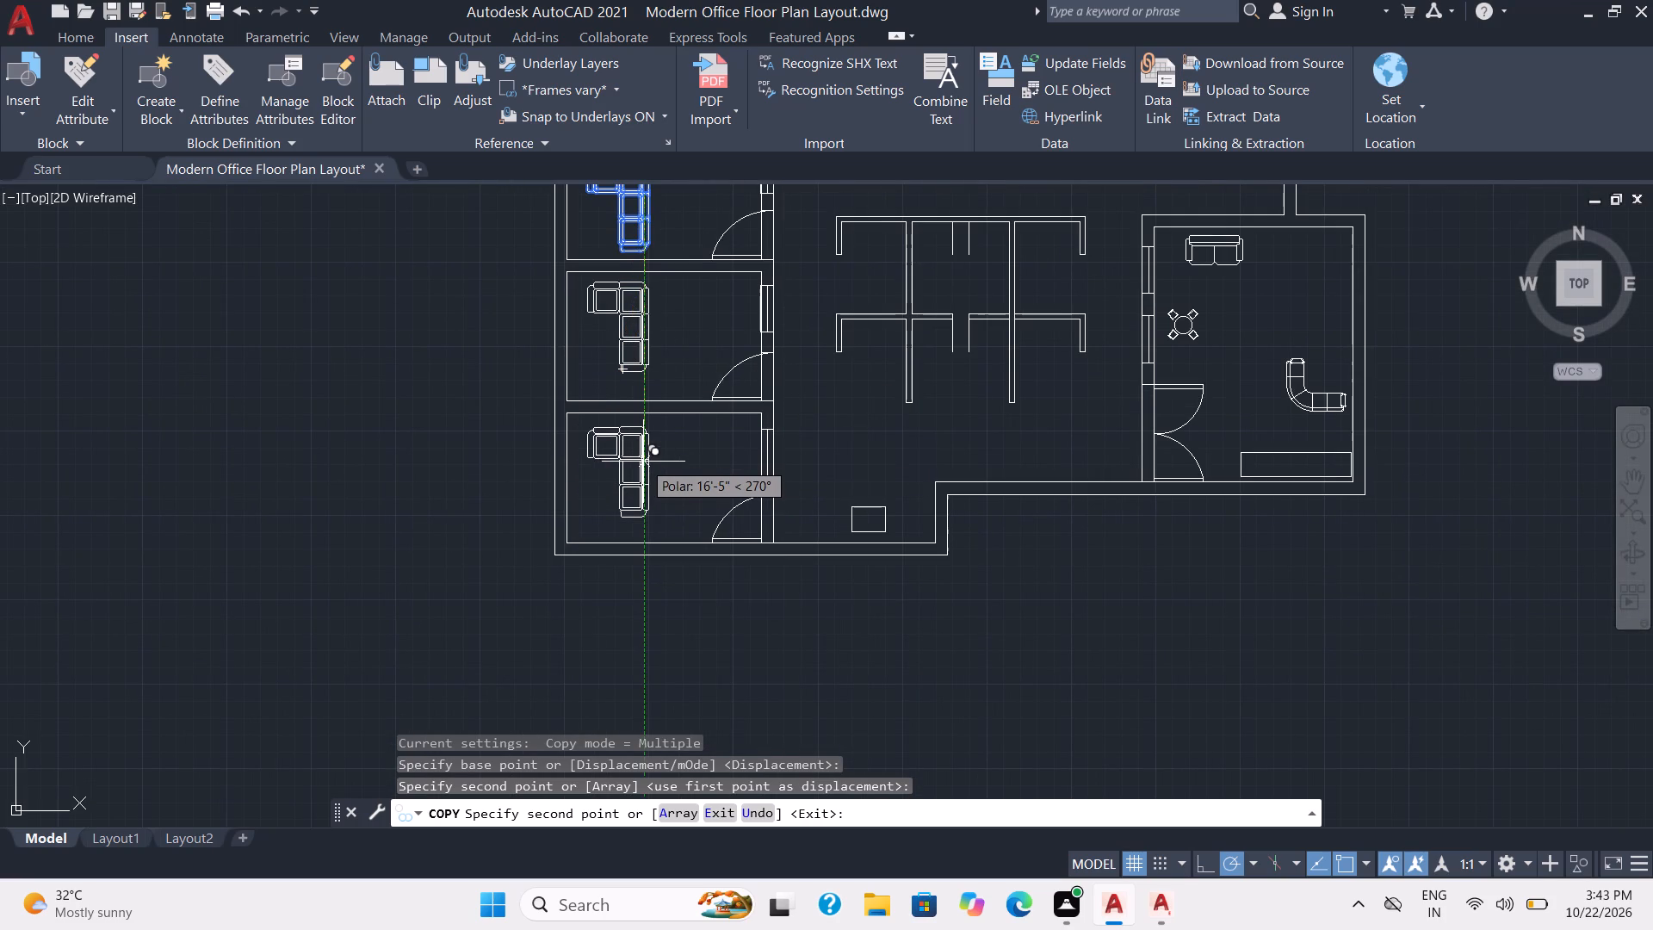
pyautogui.click(647, 457)
pyautogui.moveTo(669, 384); pyautogui.dragTo(577, 594, button='middle')
pyautogui.press('Escape')
# Move the L-shaped sofa in the northernmost west room up about 1'-6", close to the room's north wall.
pyautogui.click(577, 465)
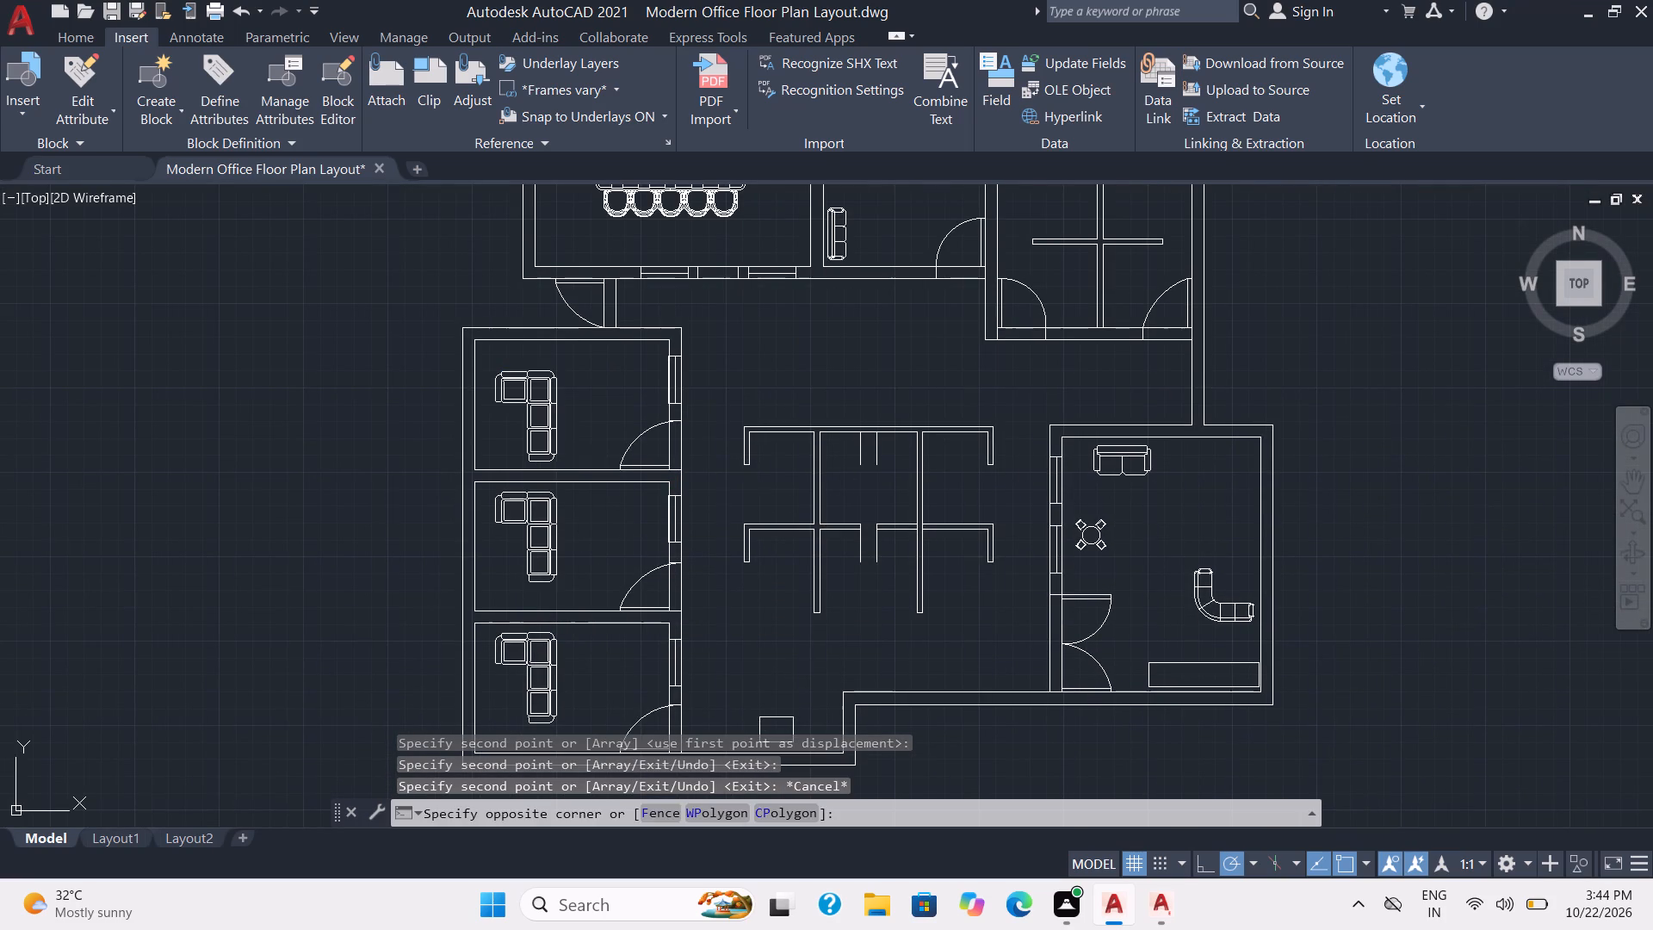
pyautogui.click(532, 433)
pyautogui.press('m')
pyautogui.press('Return')
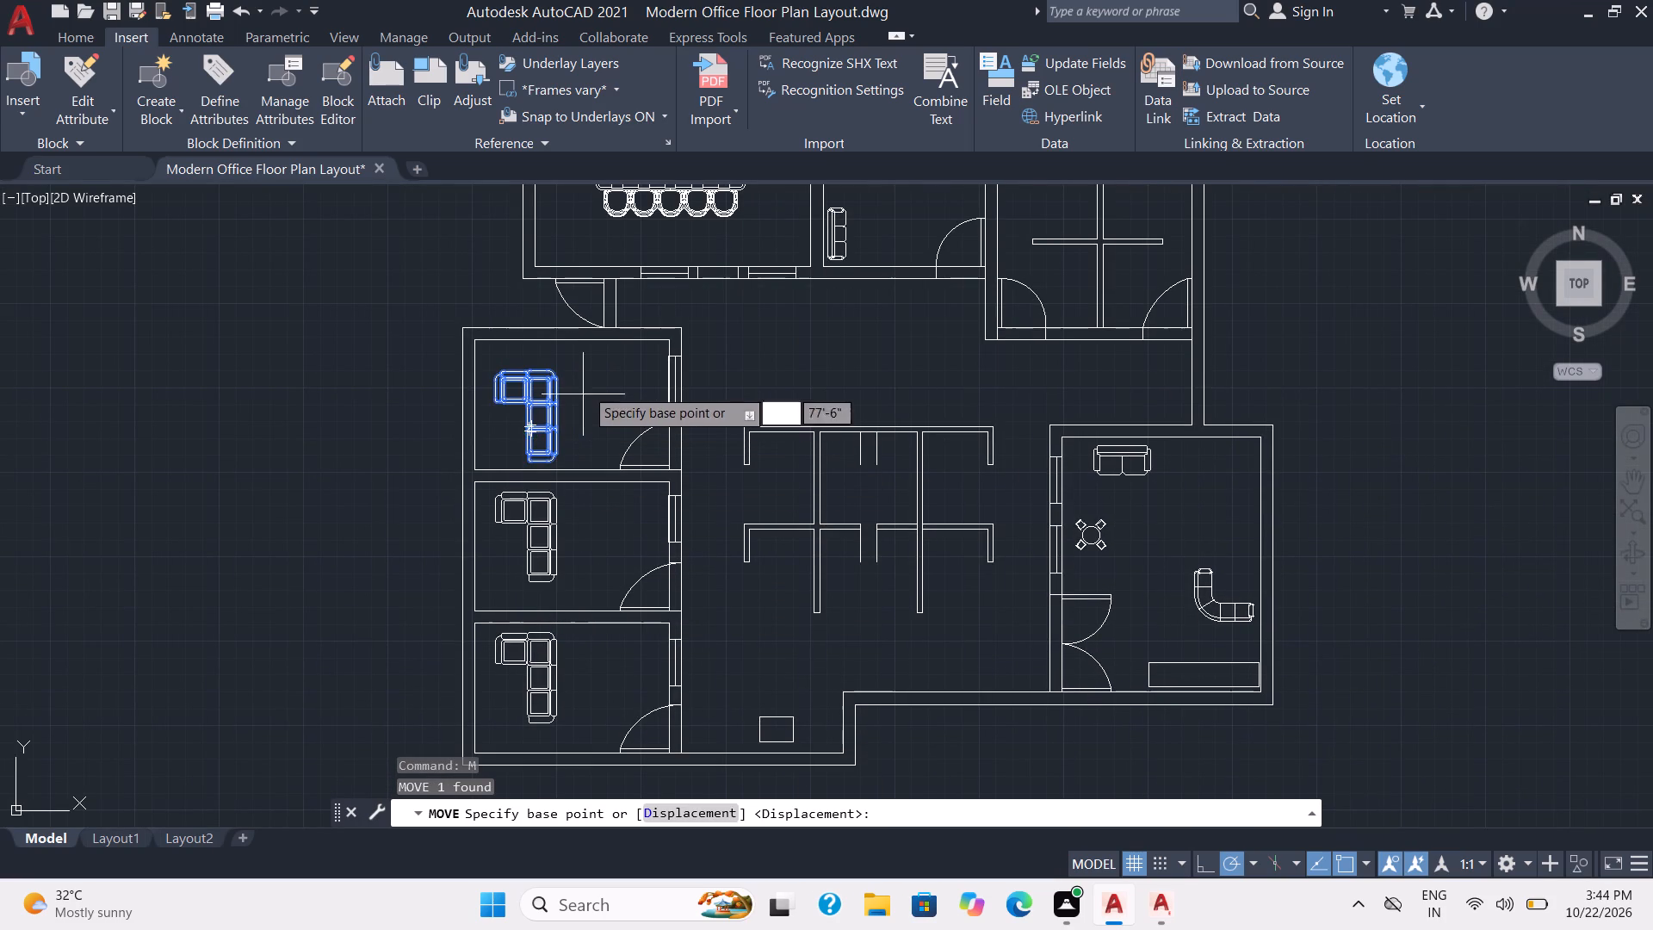
pyautogui.click(554, 374)
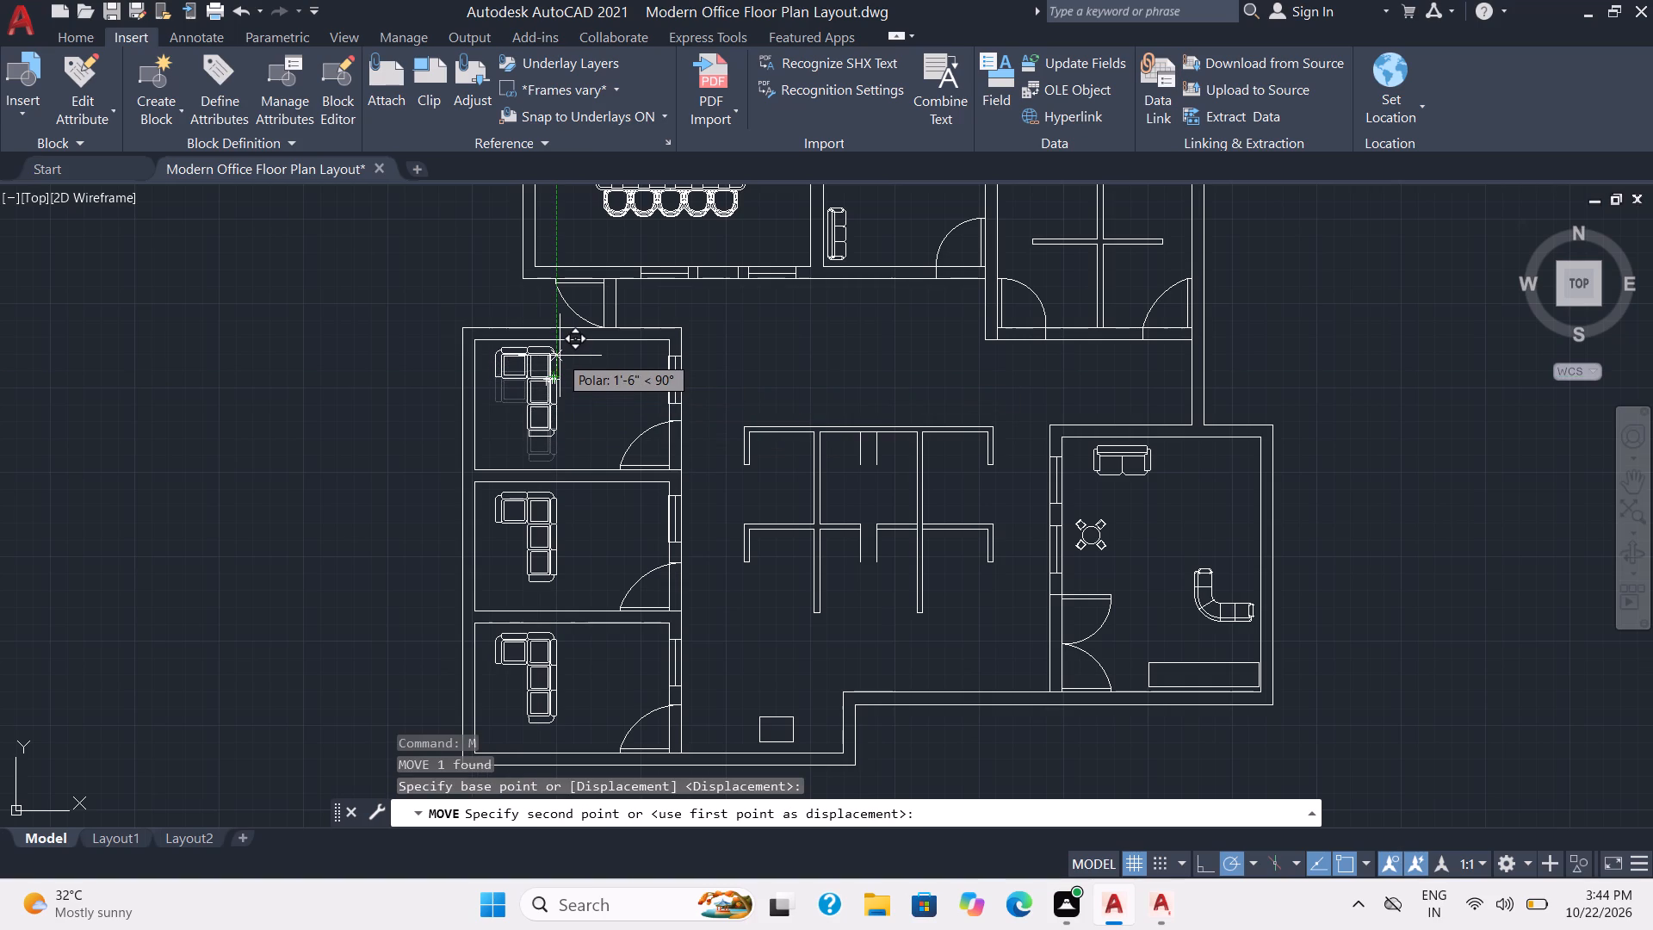
pyautogui.click(560, 356)
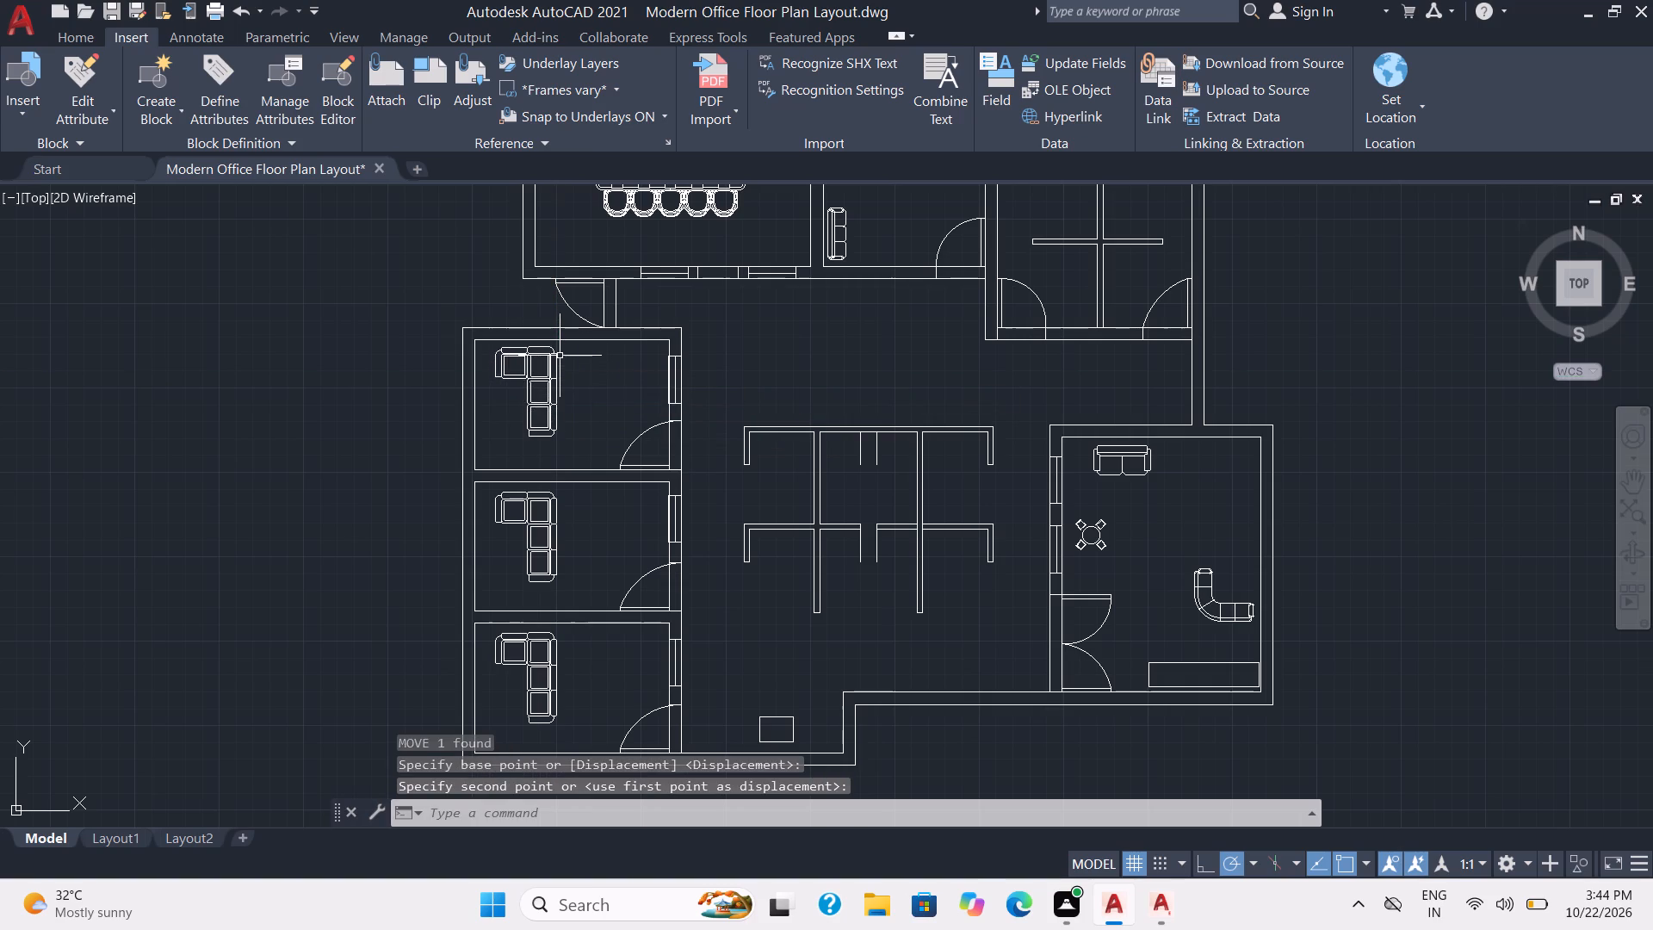
# Delete the leftover small L-shaped sofa outside the floor plan.
pyautogui.scroll(-1, 802, 573)
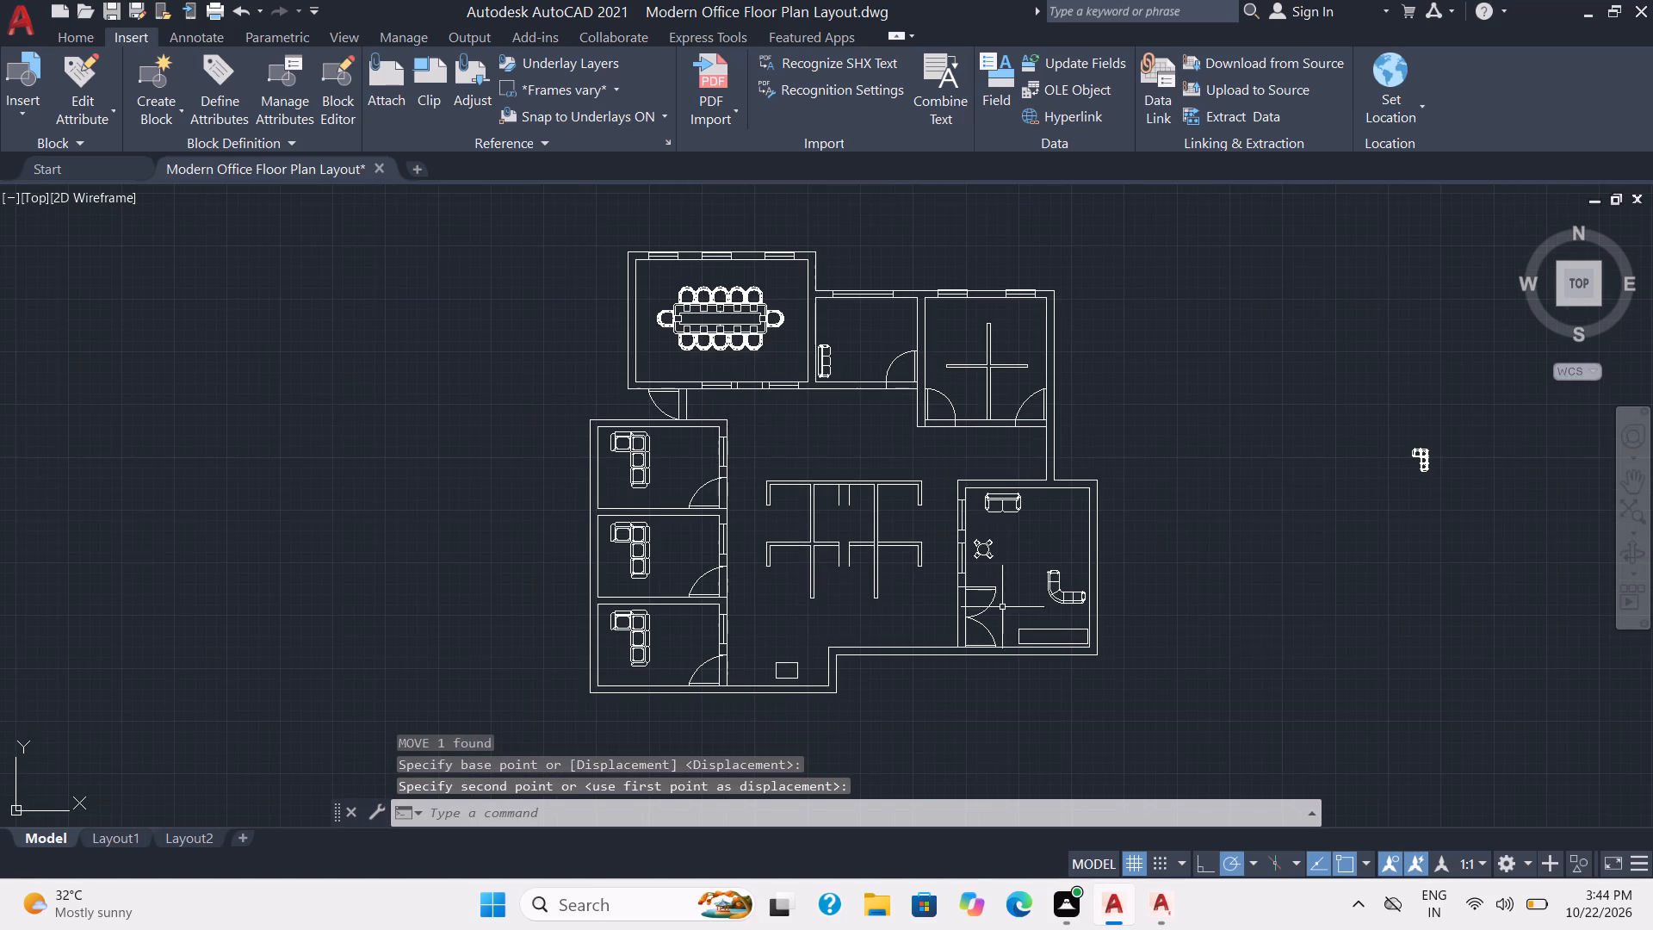
pyautogui.click(1449, 520)
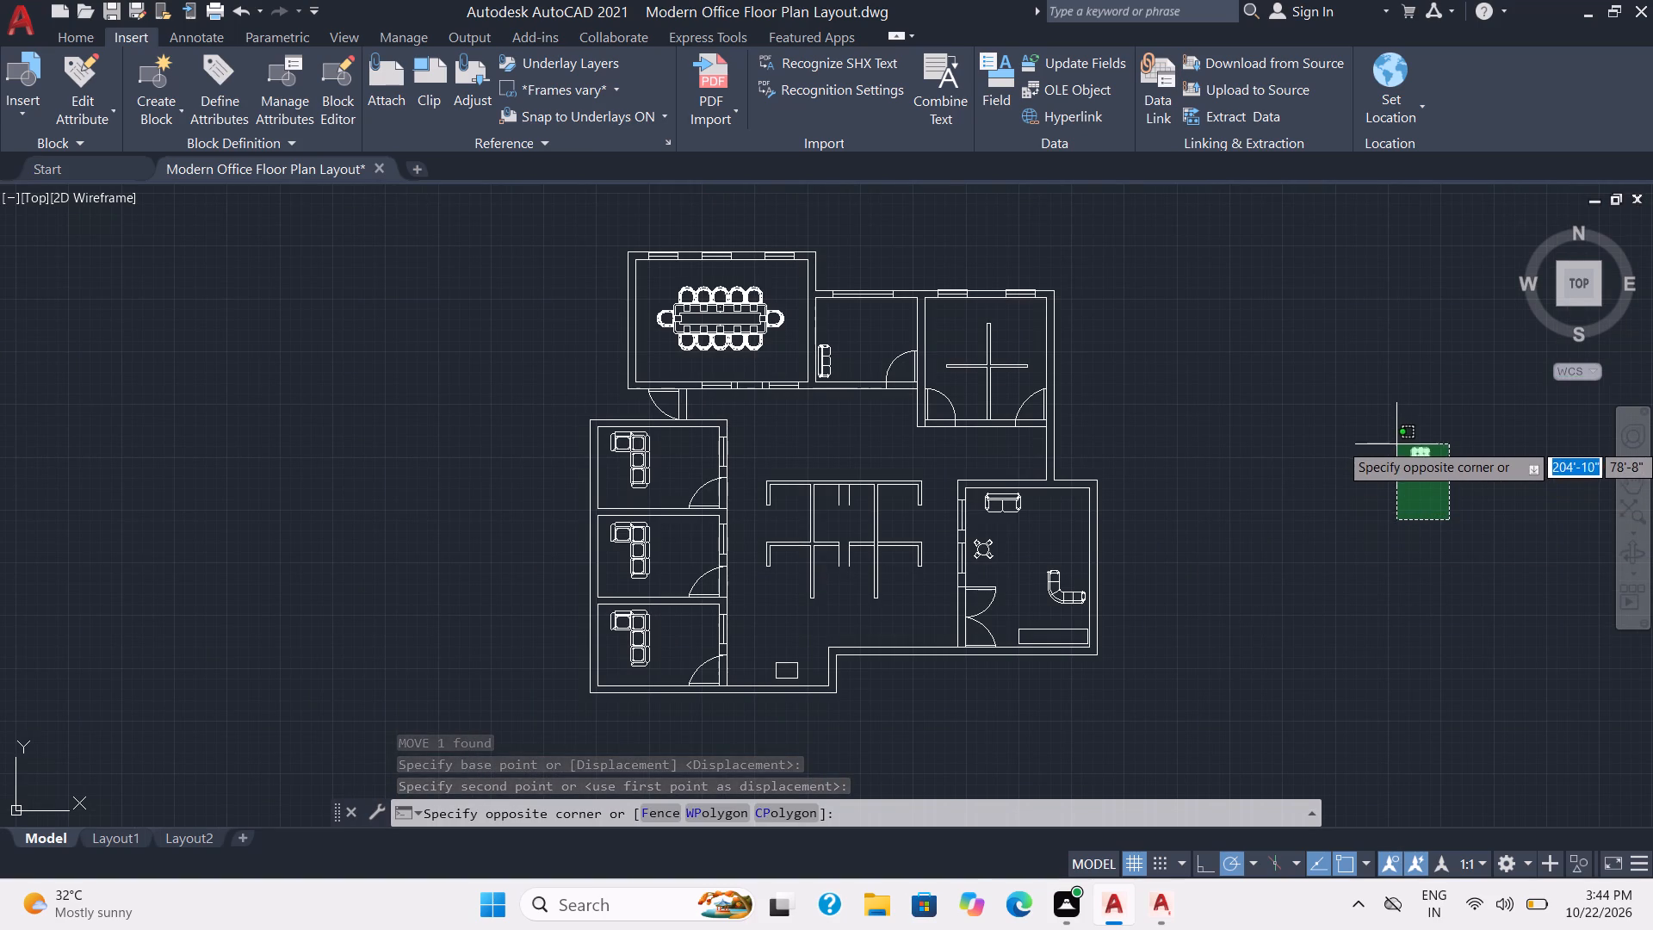
pyautogui.click(1394, 442)
pyautogui.press('Delete')
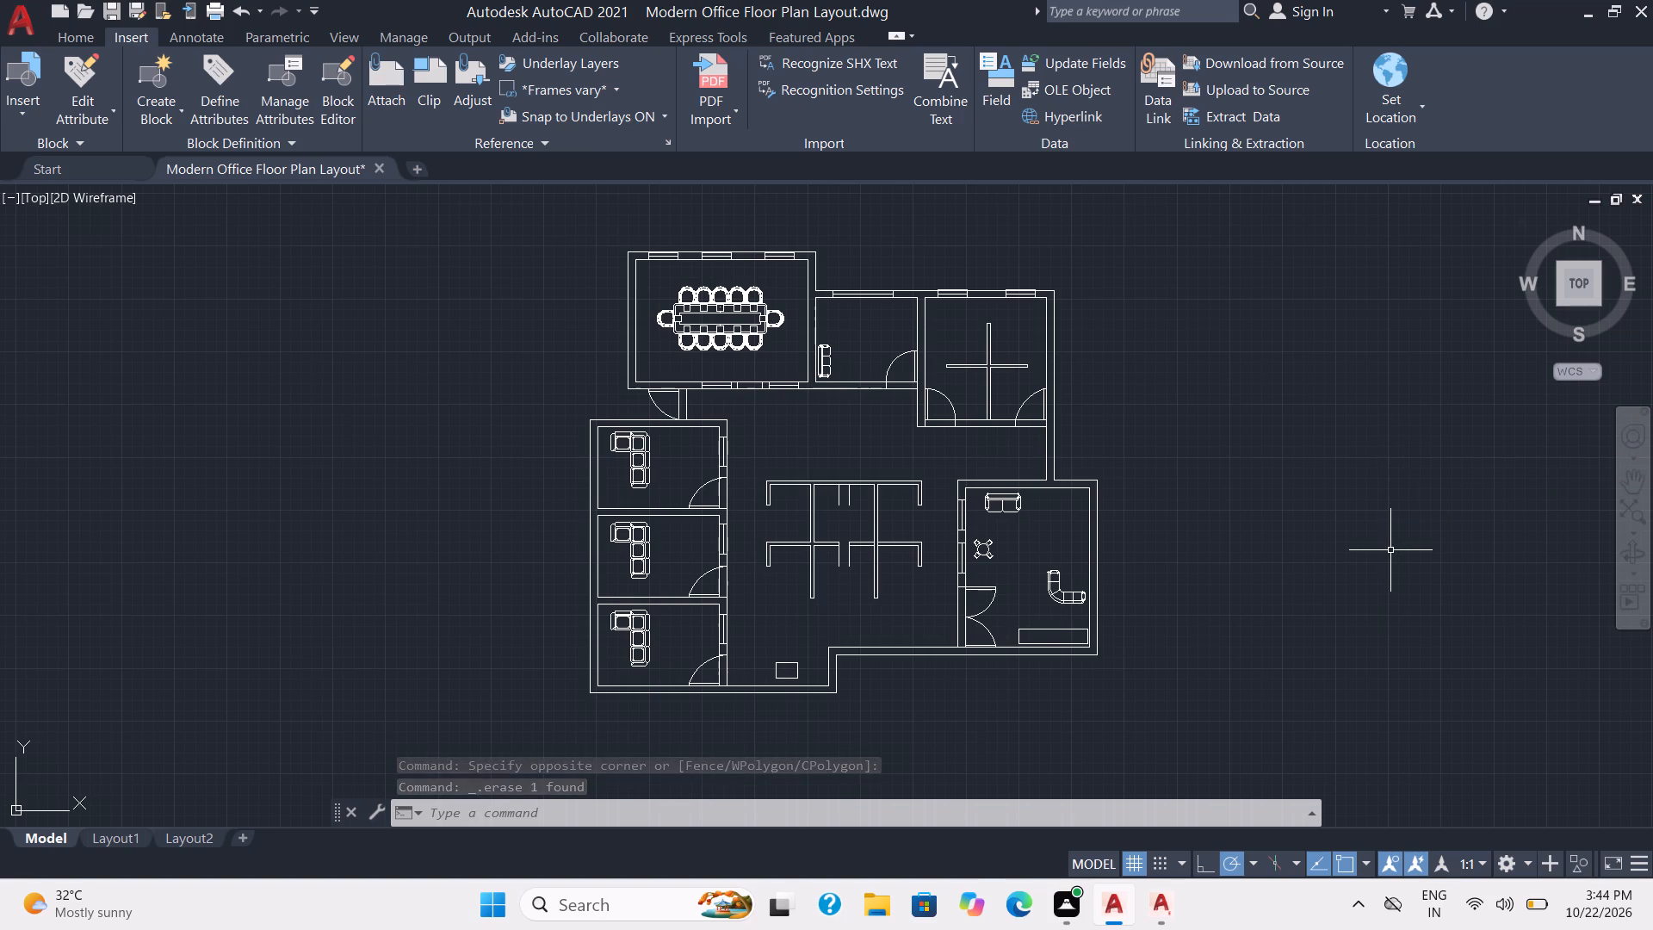
# Copy the curved corner sofa from the lounge to the empty space just east of the floor plan.
pyautogui.click(1079, 611)
pyautogui.click(1046, 561)
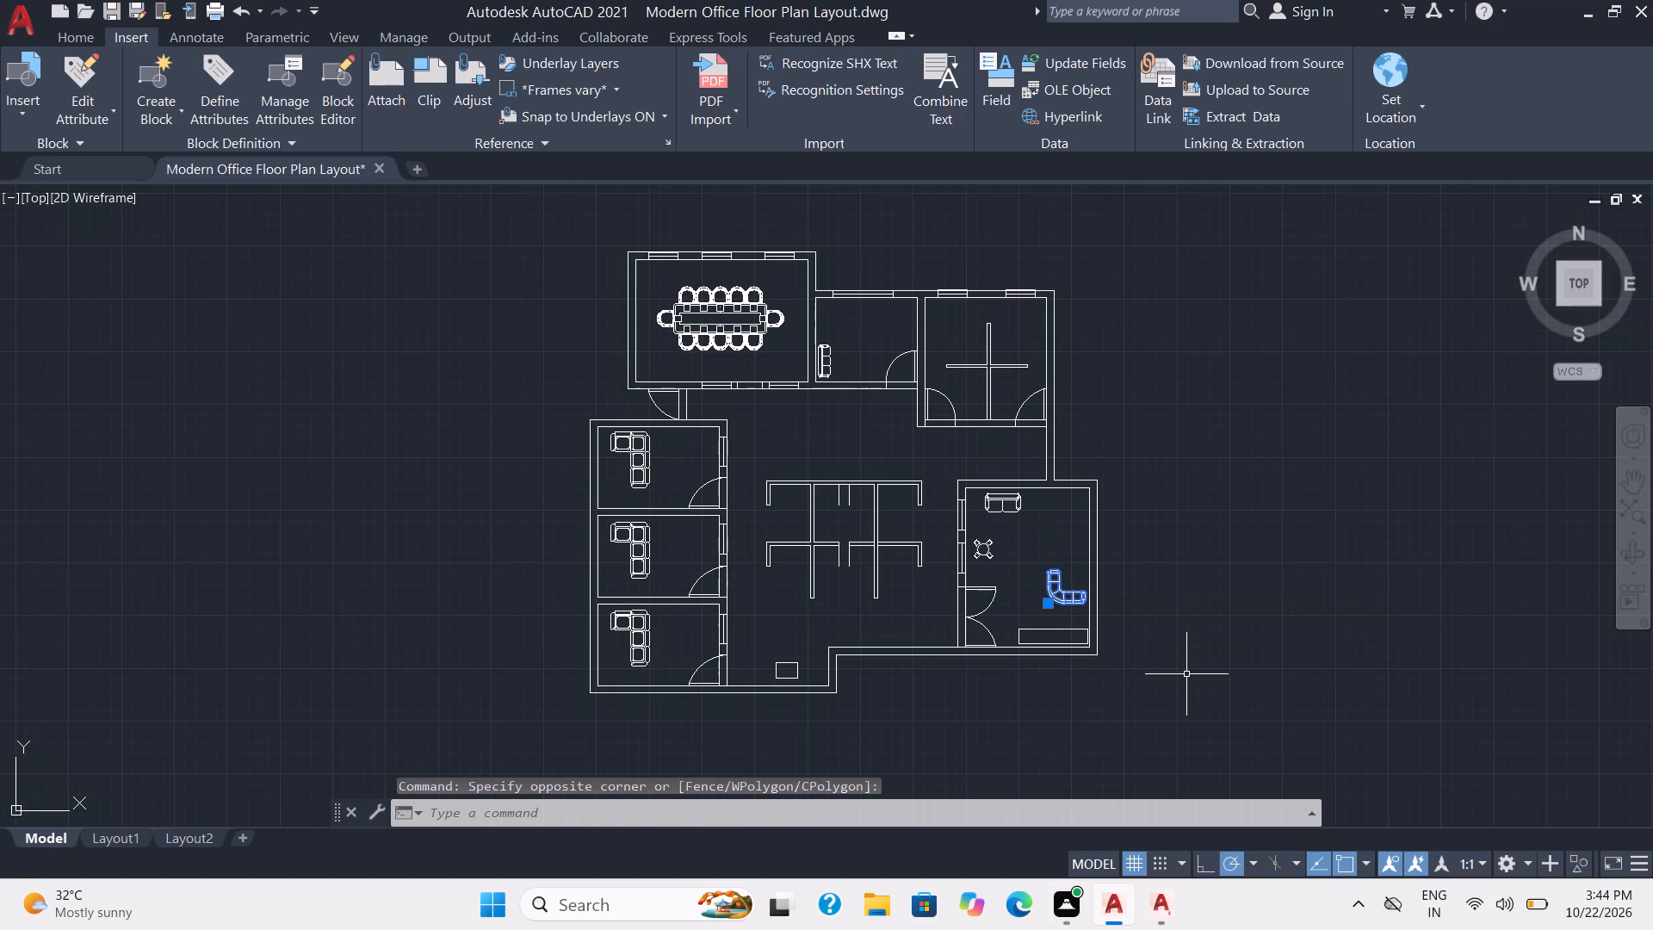
pyautogui.scroll(1, 1117, 680)
pyautogui.moveTo(1104, 679); pyautogui.dragTo(1186, 684, button='middle')
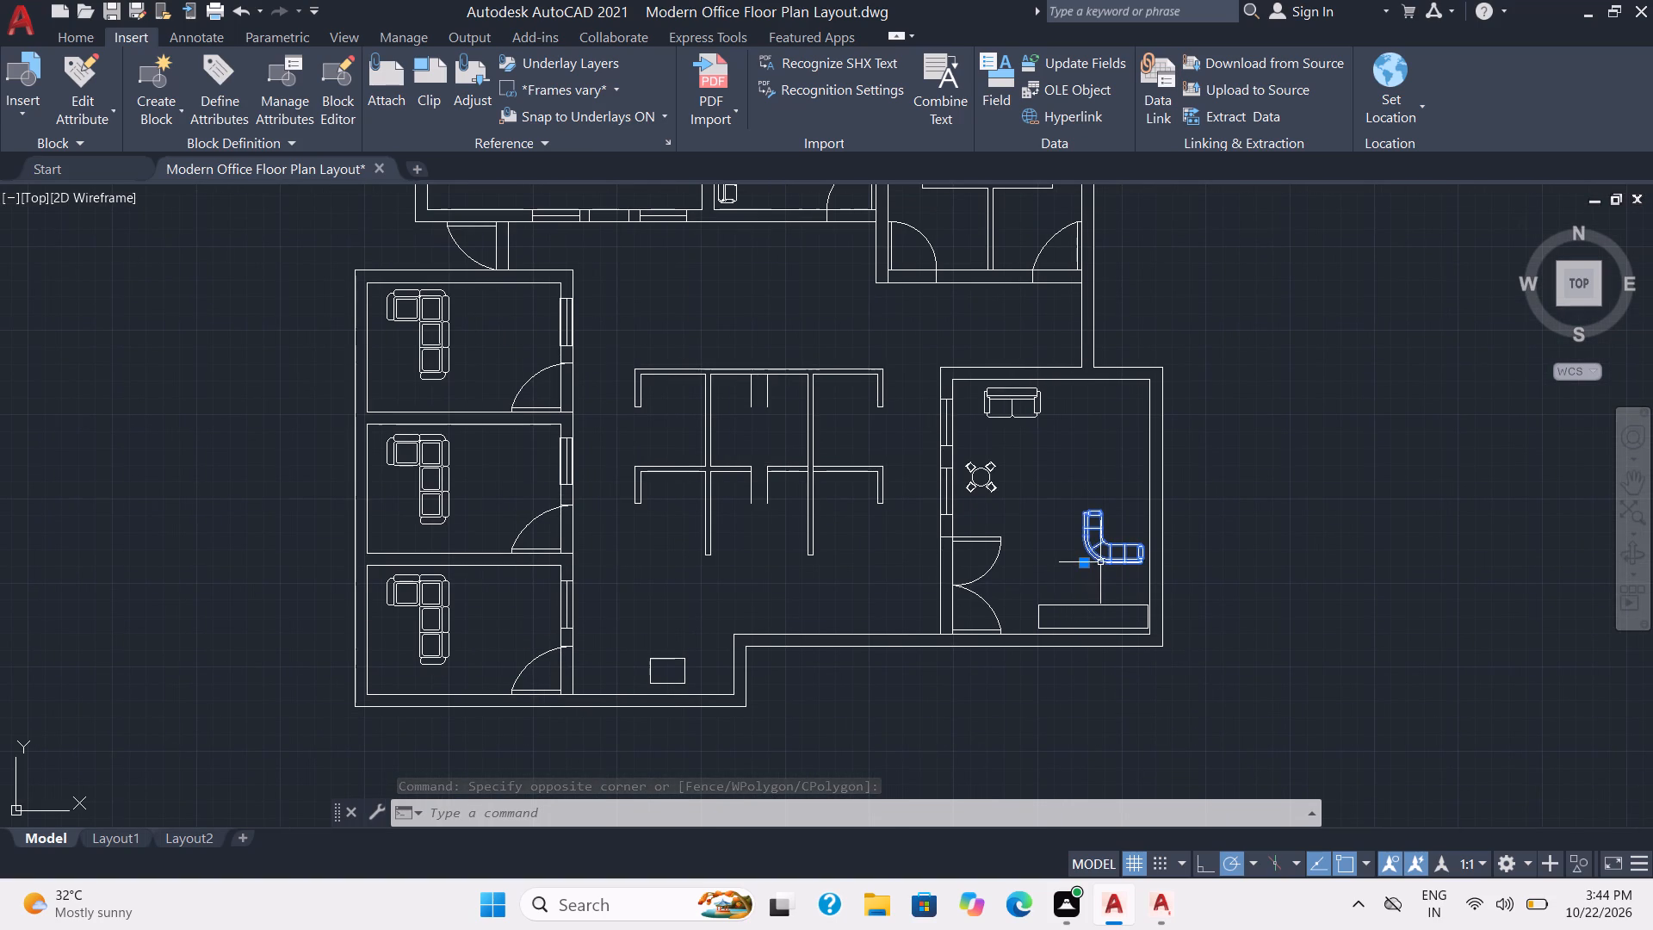
pyautogui.press('c')
pyautogui.press('o')
pyautogui.press('Return')
pyautogui.click(1105, 558)
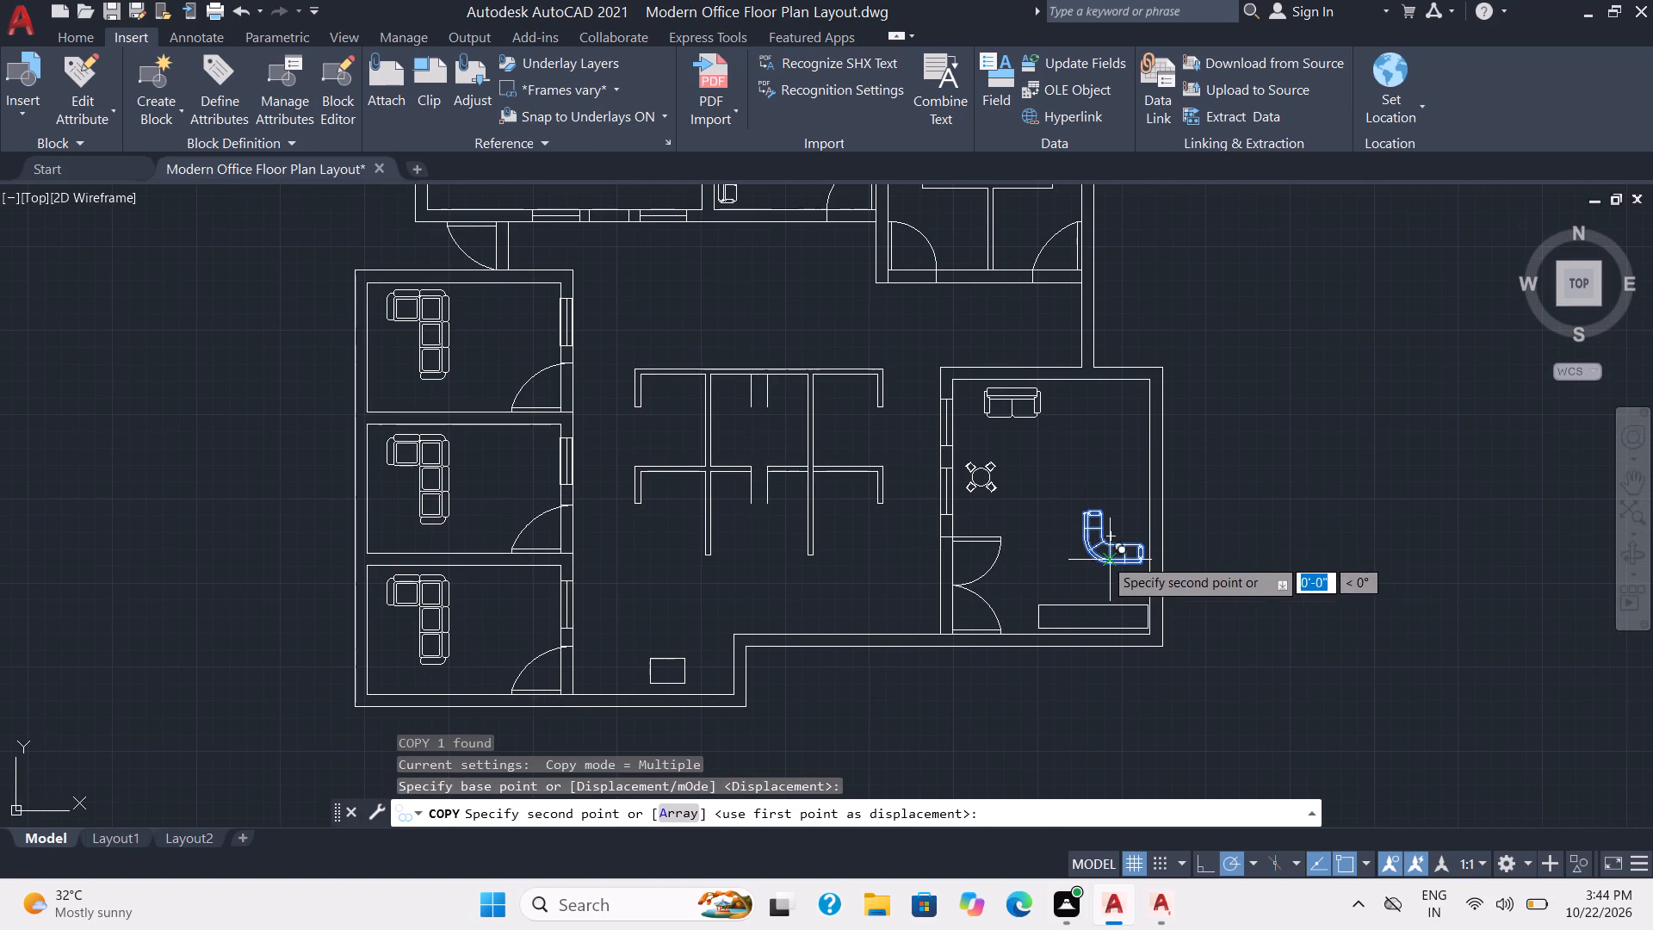
pyautogui.click(1270, 483)
pyautogui.press('Escape')
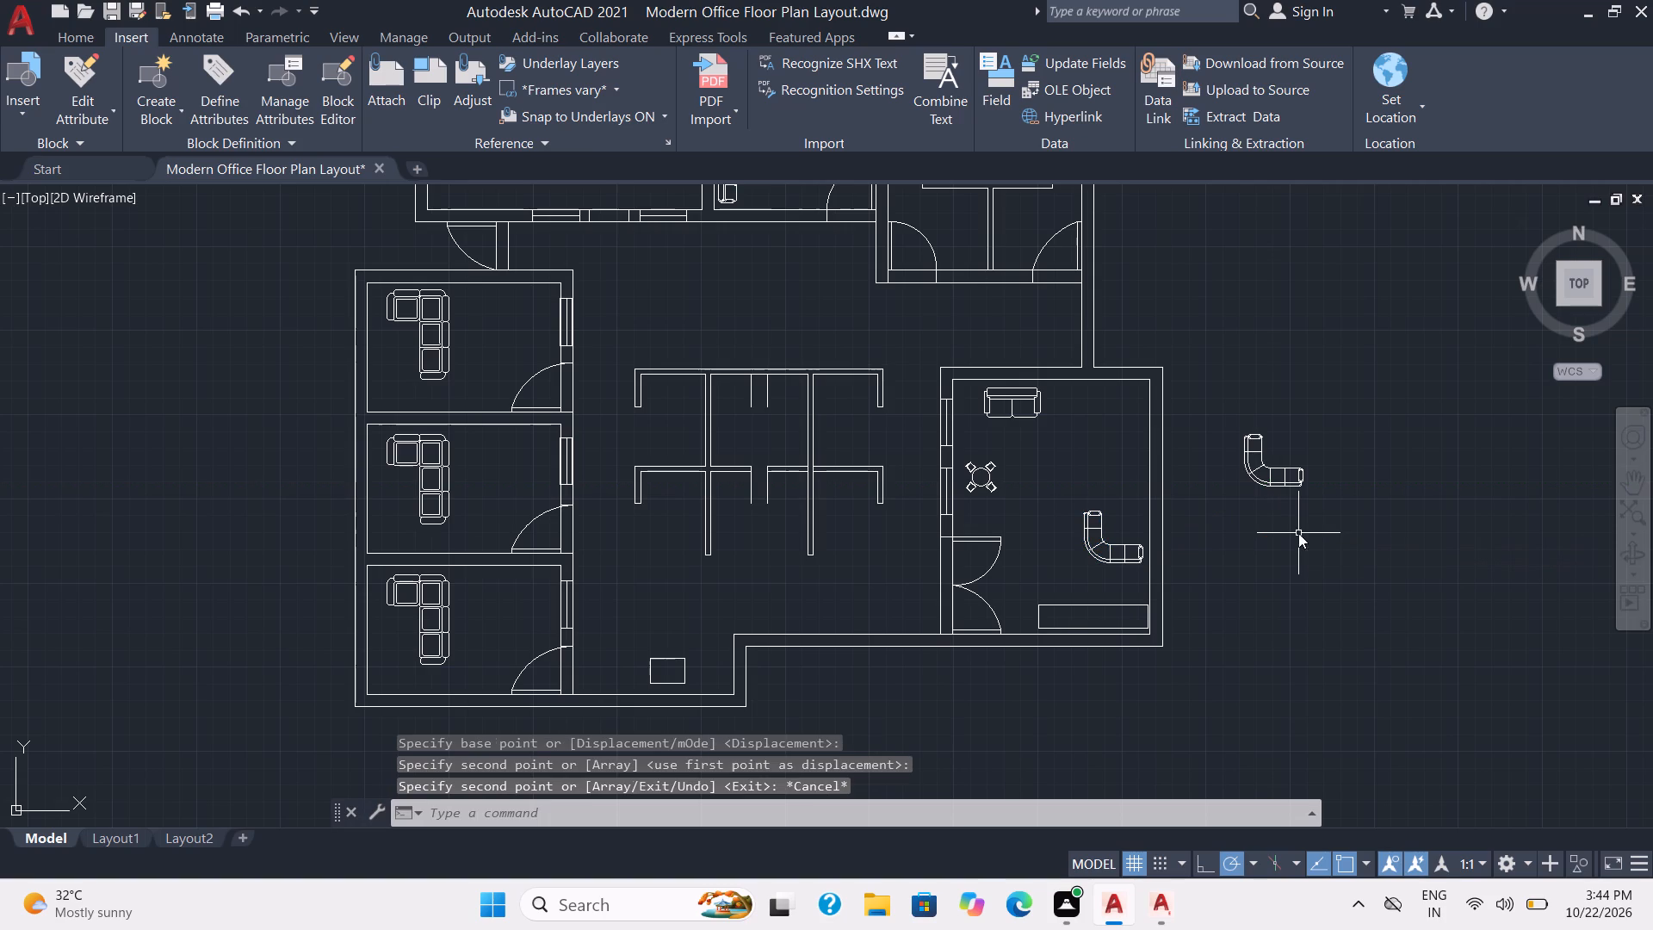
# Rotate the curved corner sofa east of the floor plan by 180 degrees.
pyautogui.click(1314, 533)
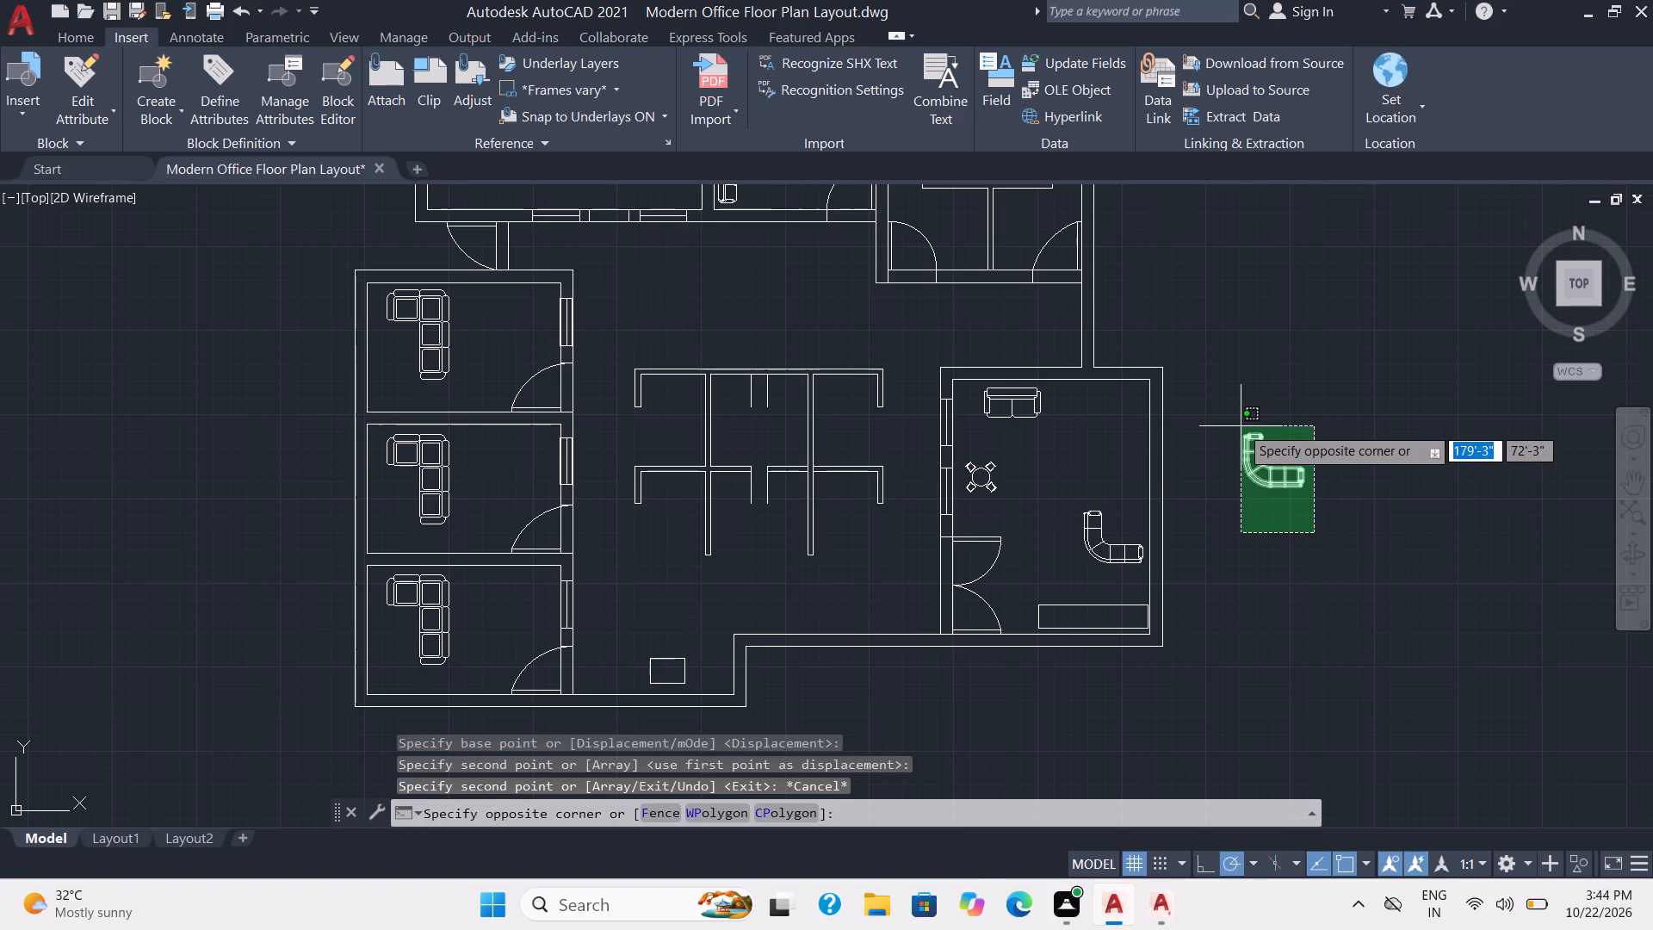
pyautogui.click(1241, 426)
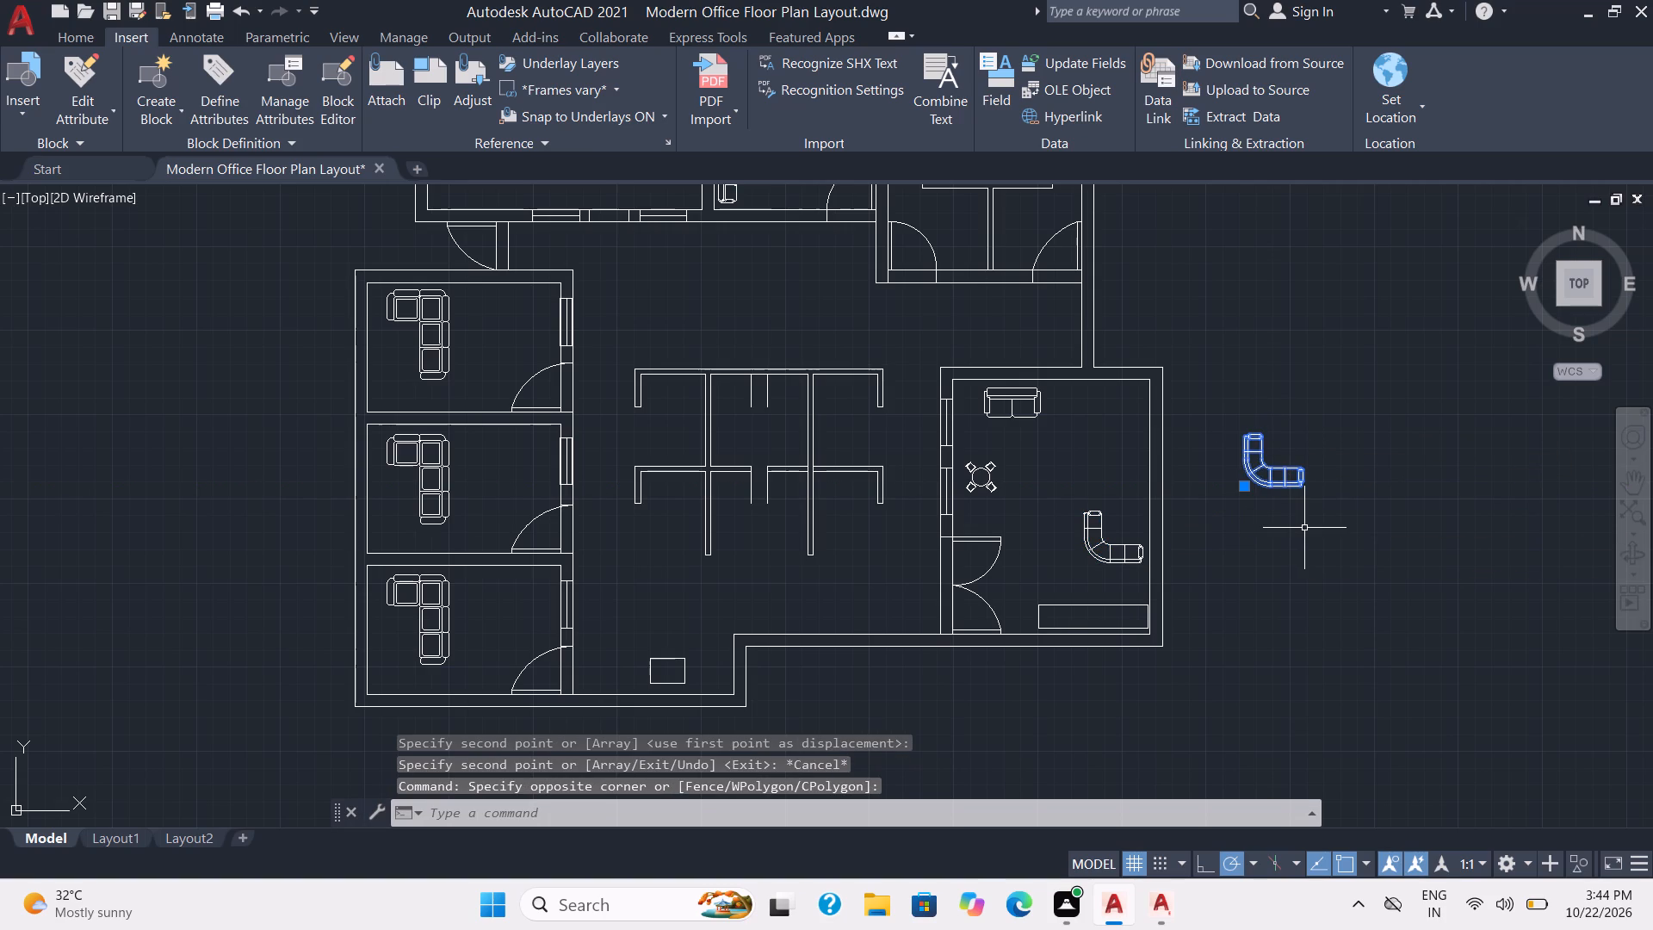
pyautogui.press('r')
pyautogui.press('o')
pyautogui.press('Return')
pyautogui.click(1298, 469)
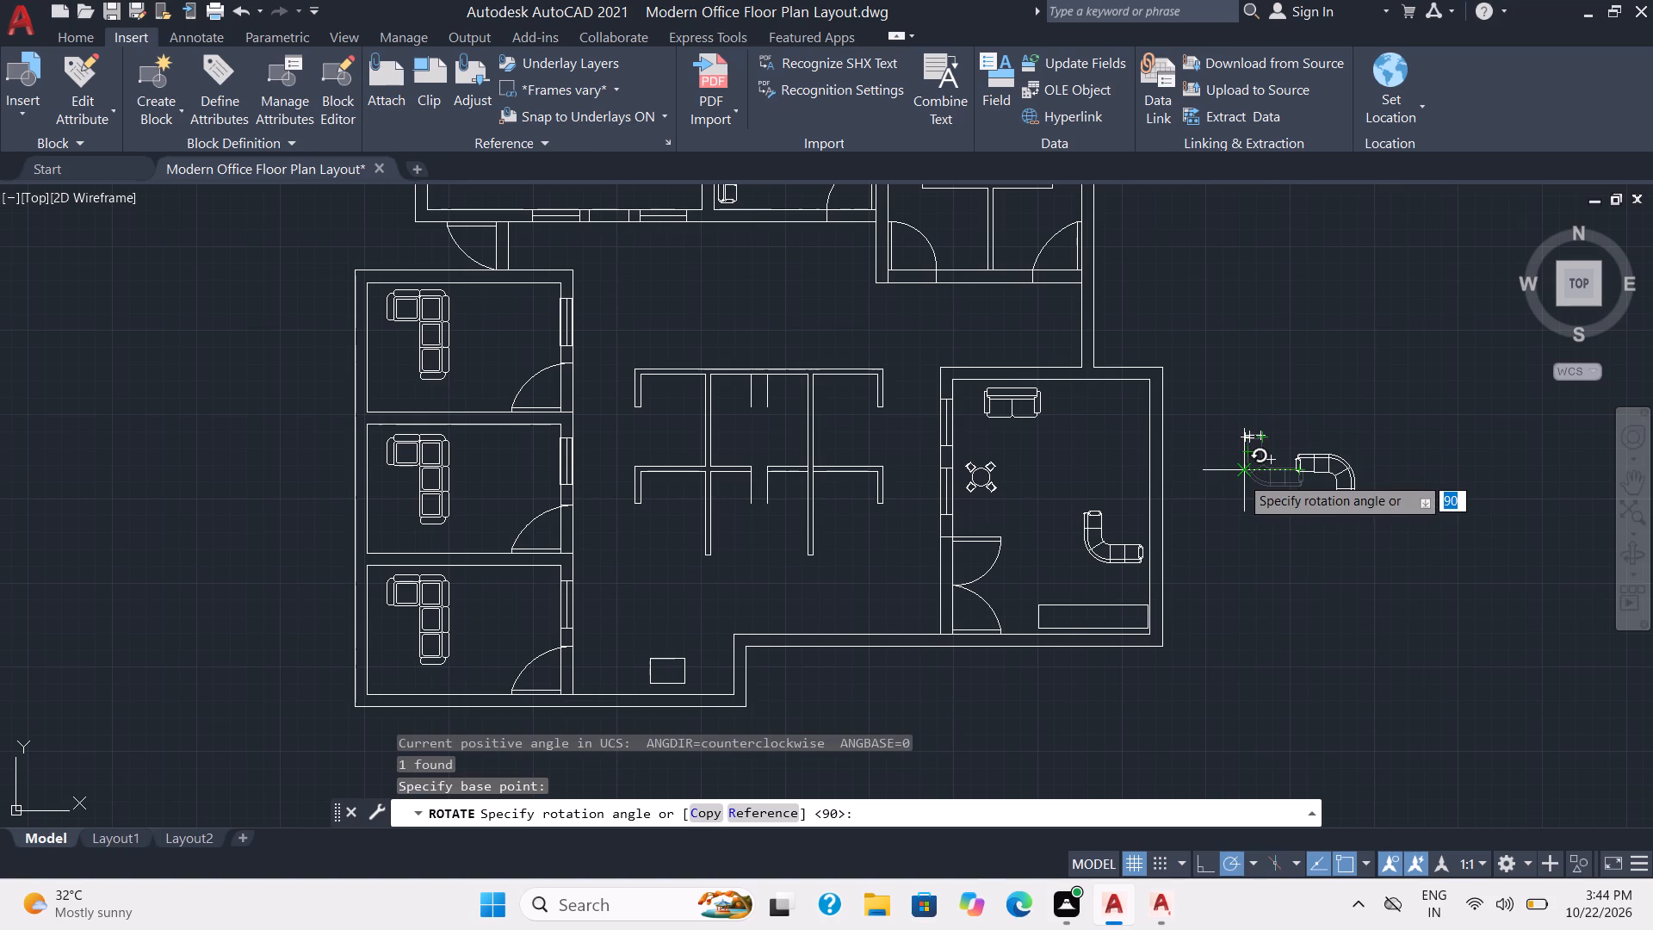
pyautogui.click(1241, 476)
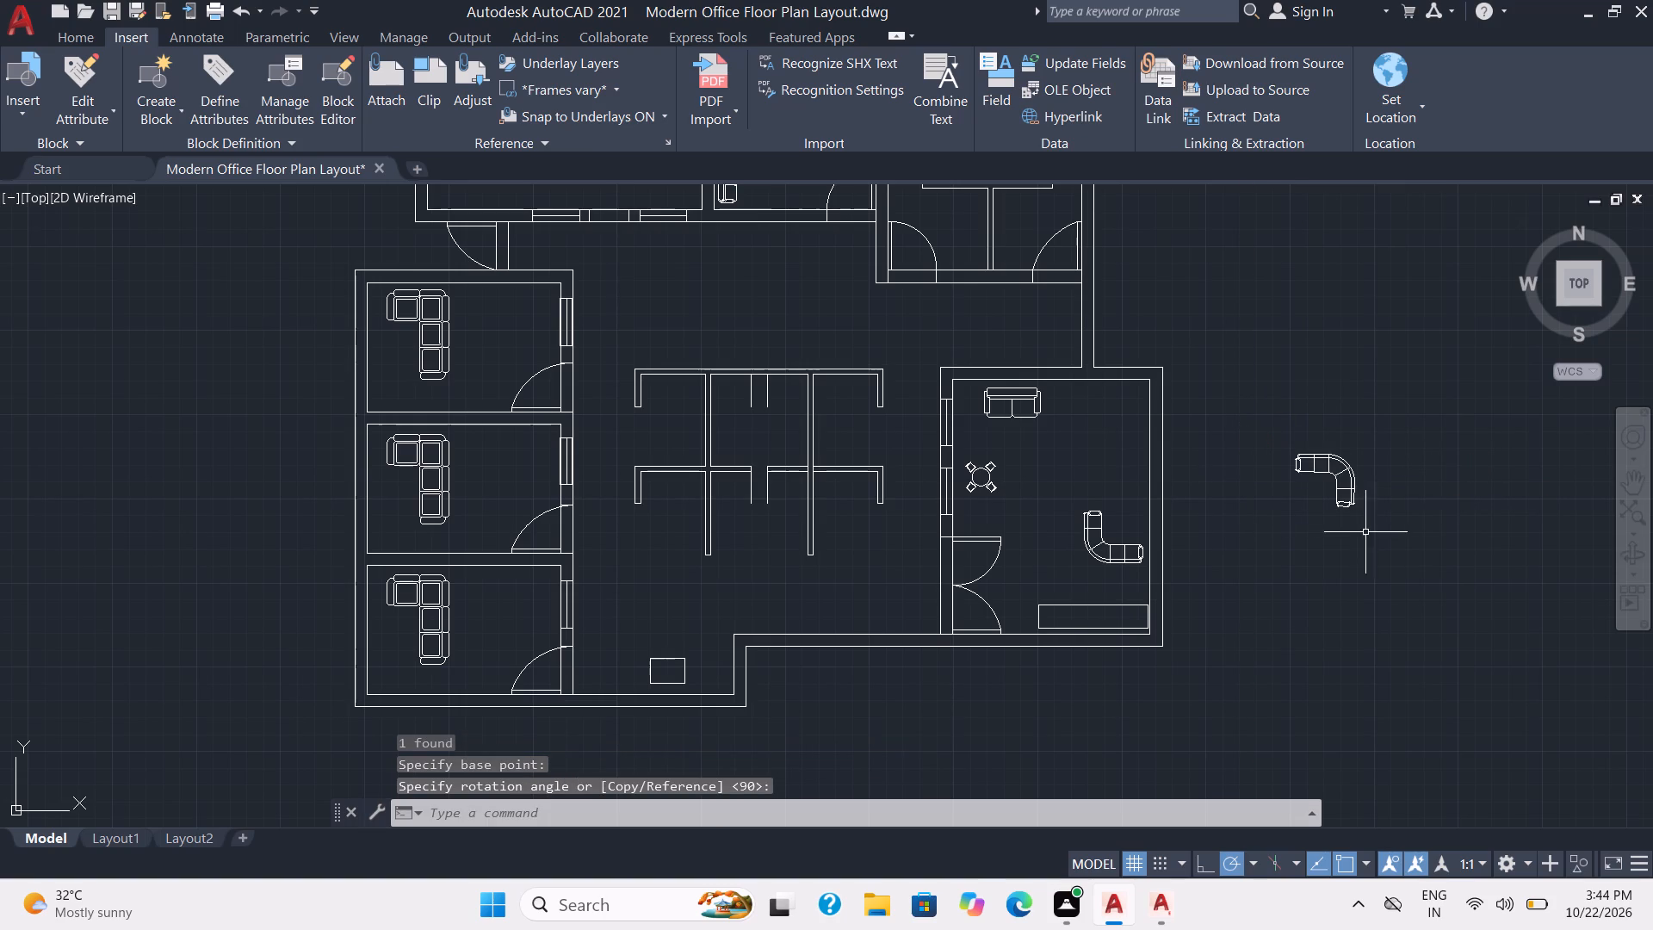
# Copy the rotated curved sofa into the northwest and southwest cubicles of the central workstation cluster.
pyautogui.click(1368, 533)
pyautogui.click(1322, 471)
pyautogui.press('c')
pyautogui.press('o')
pyautogui.press('Return')
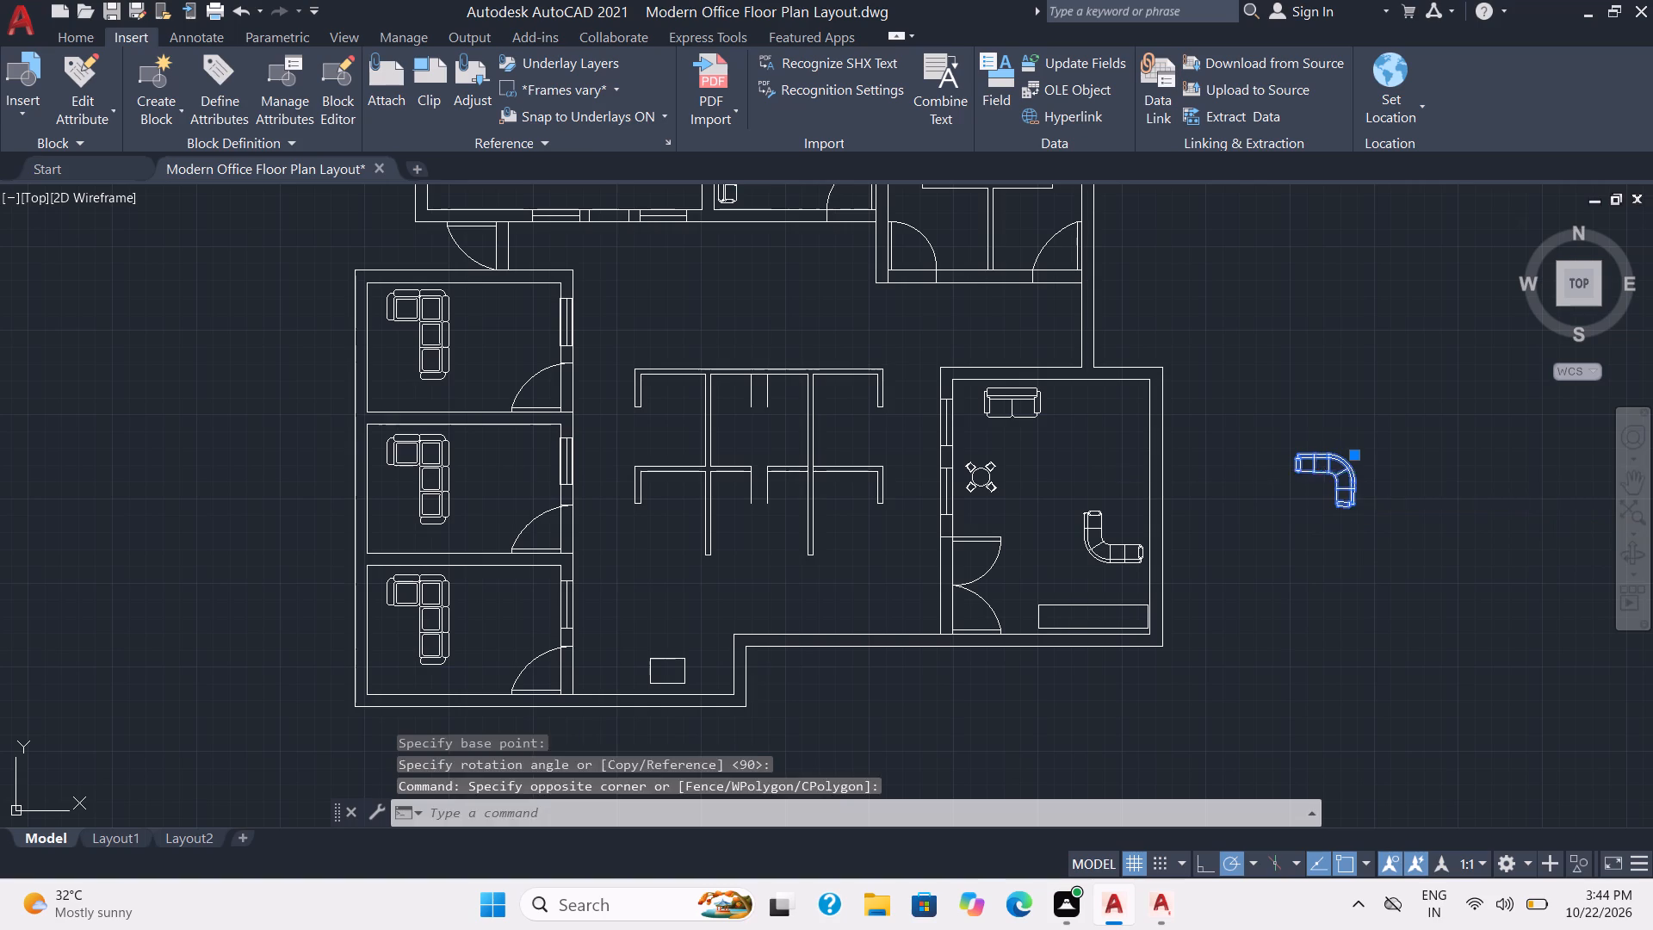
pyautogui.click(1347, 463)
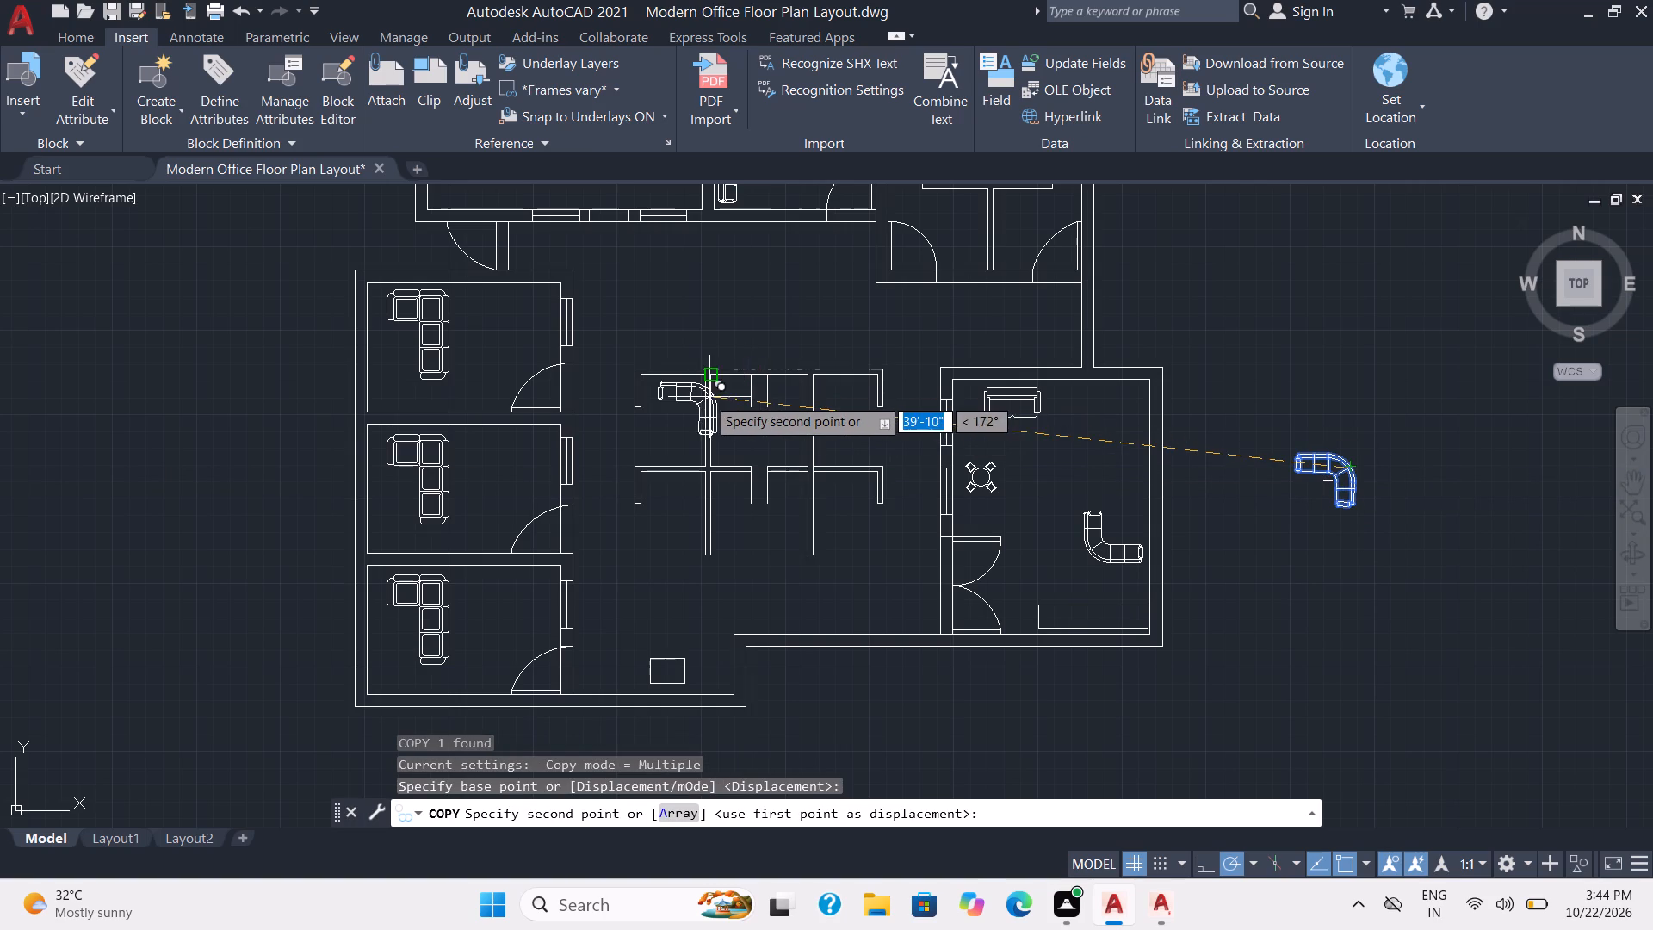
pyautogui.scroll(3, 698, 397)
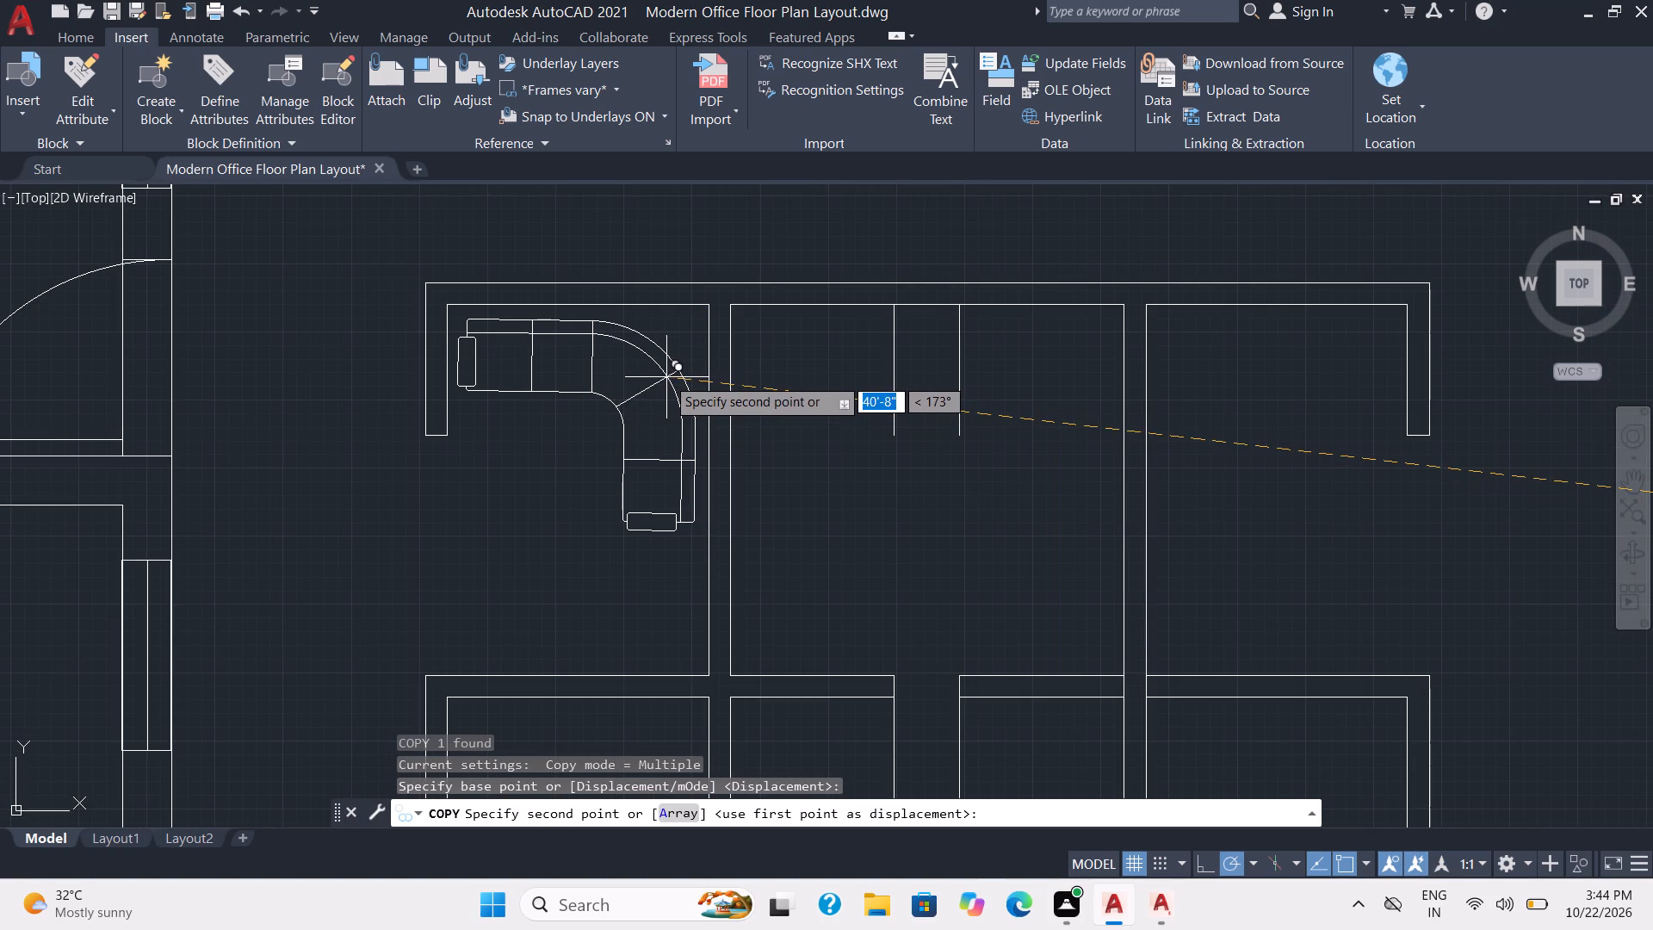
pyautogui.click(666, 377)
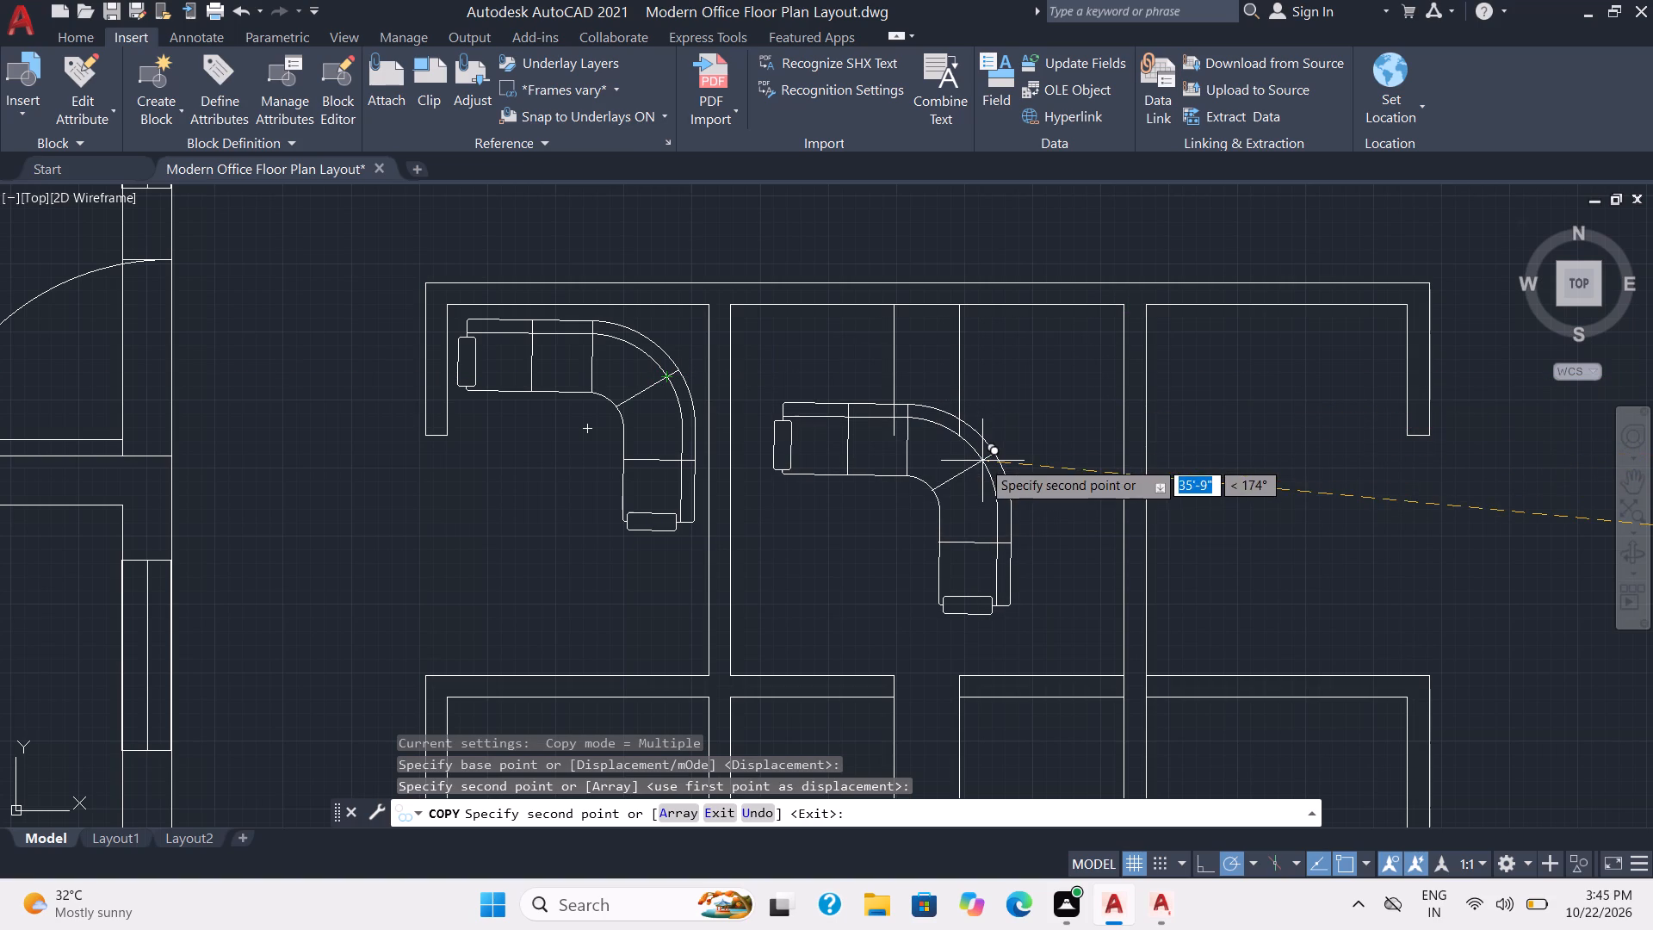
pyautogui.middleClick(984, 460)
pyautogui.scroll(-1, 984, 460)
pyautogui.moveTo(721, 603); pyautogui.dragTo(719, 553, button='middle')
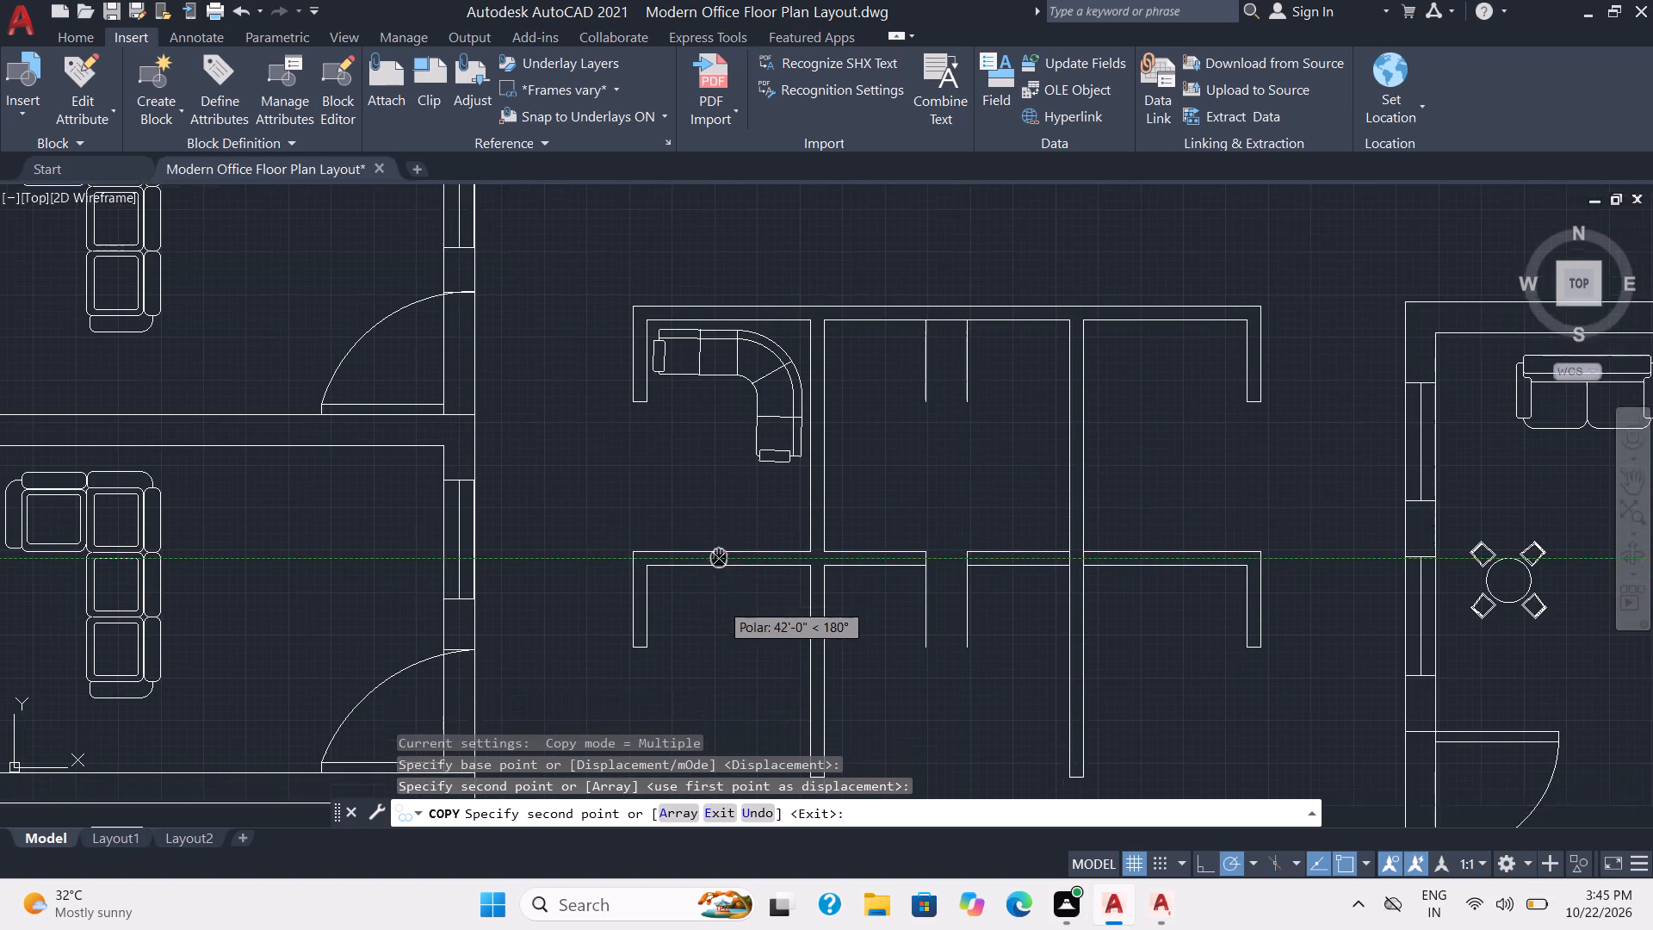
pyautogui.moveTo(719, 553); pyautogui.dragTo(731, 395, button='middle')
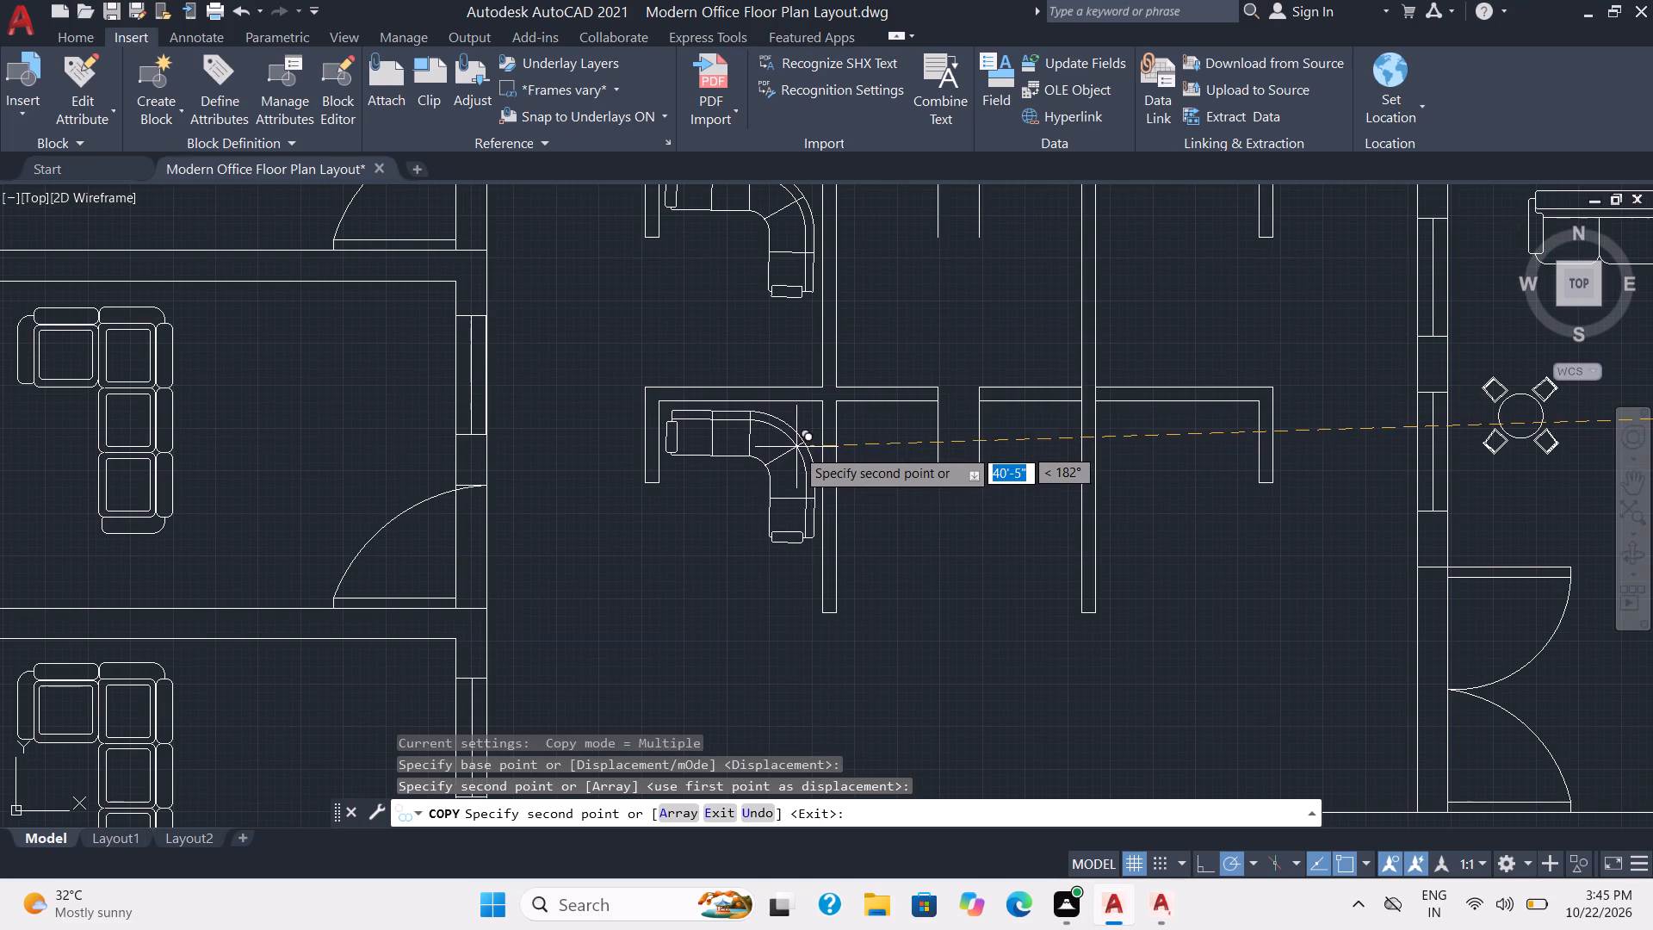
pyautogui.click(793, 449)
# Copy the same curved sofa into the two compartments west of the cross-shaped partition in the northeast room.
pyautogui.scroll(-2, 946, 525)
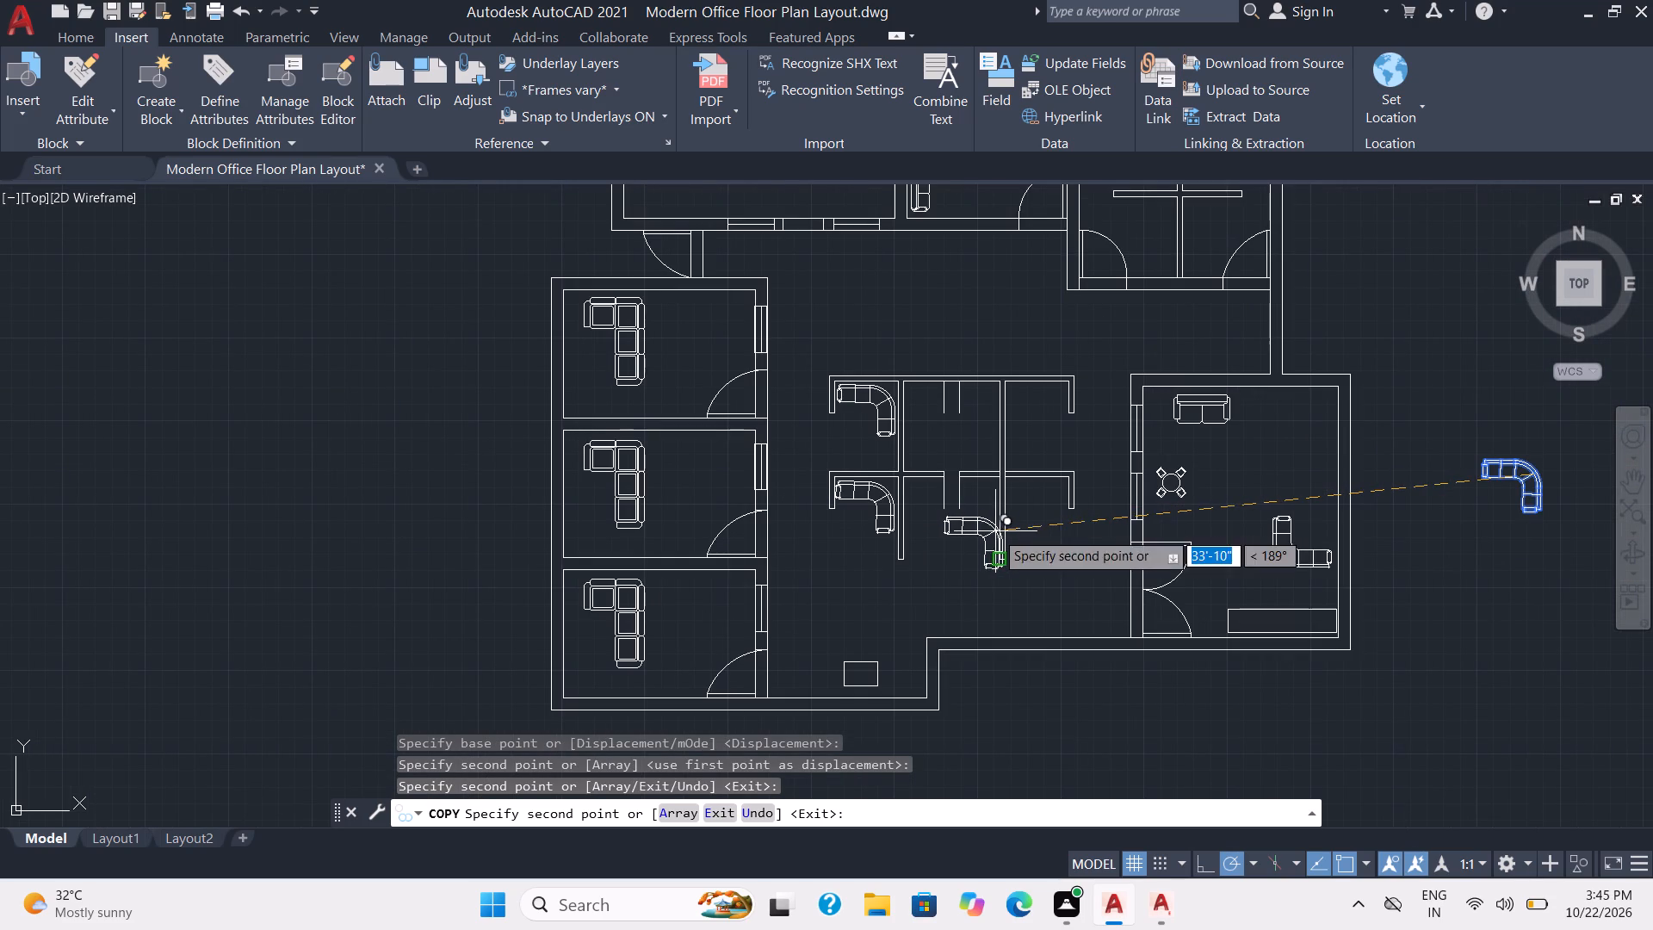
pyautogui.moveTo(995, 531); pyautogui.dragTo(950, 543, button='middle')
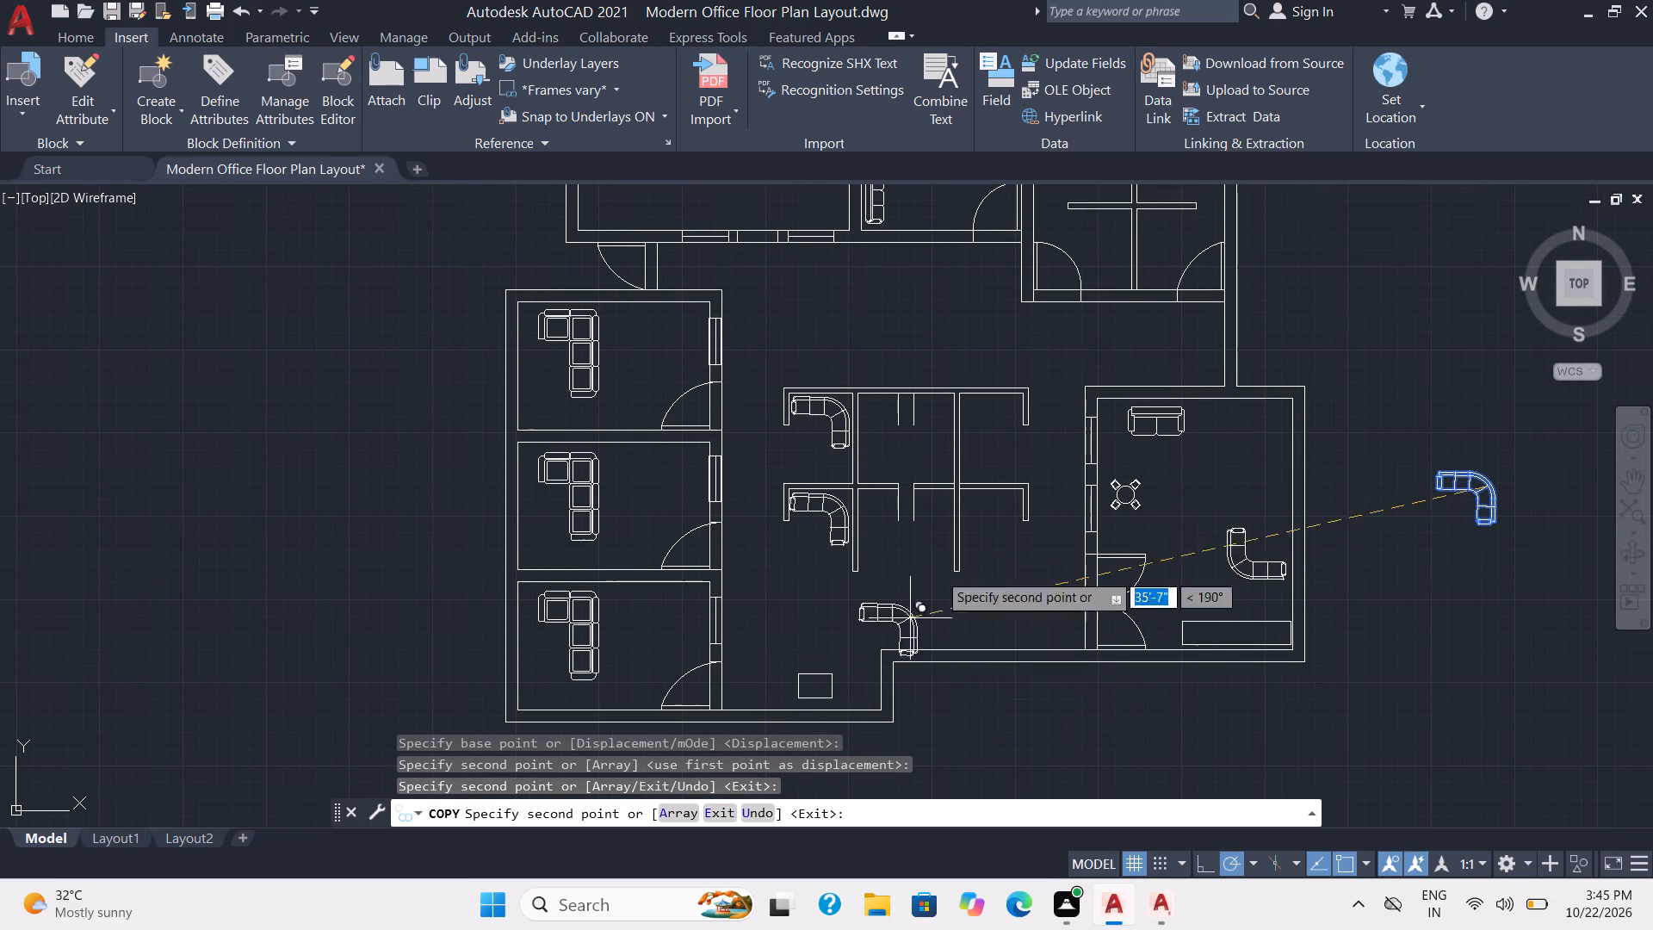
pyautogui.moveTo(1073, 359); pyautogui.dragTo(880, 650, button='middle')
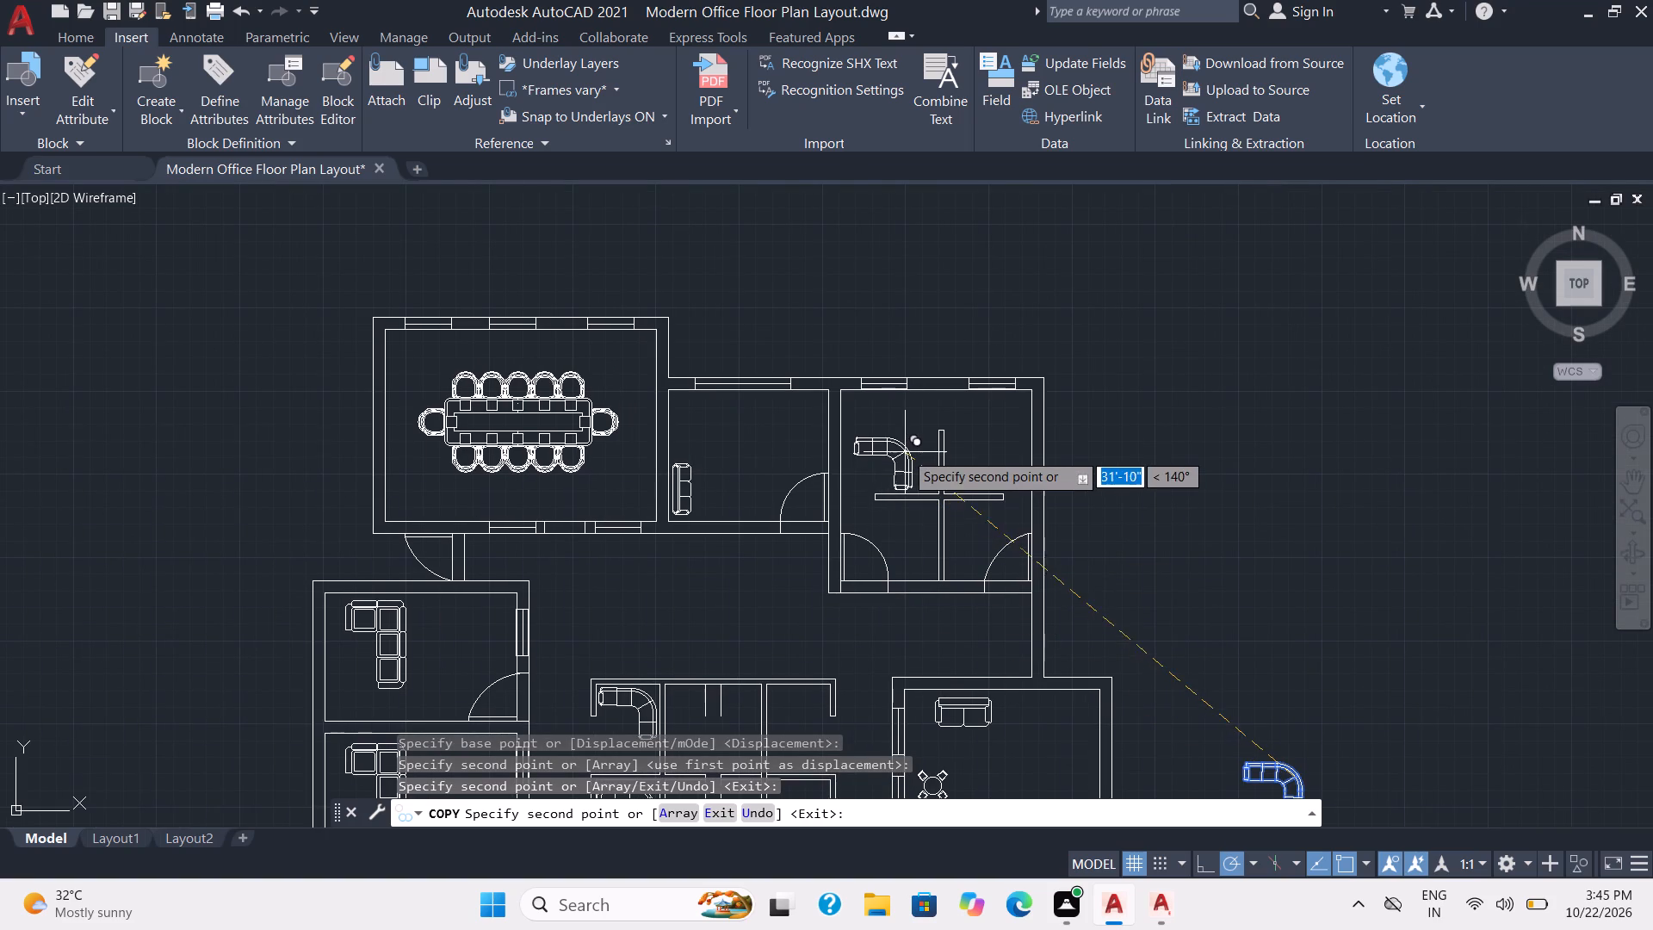
pyautogui.scroll(2, 917, 449)
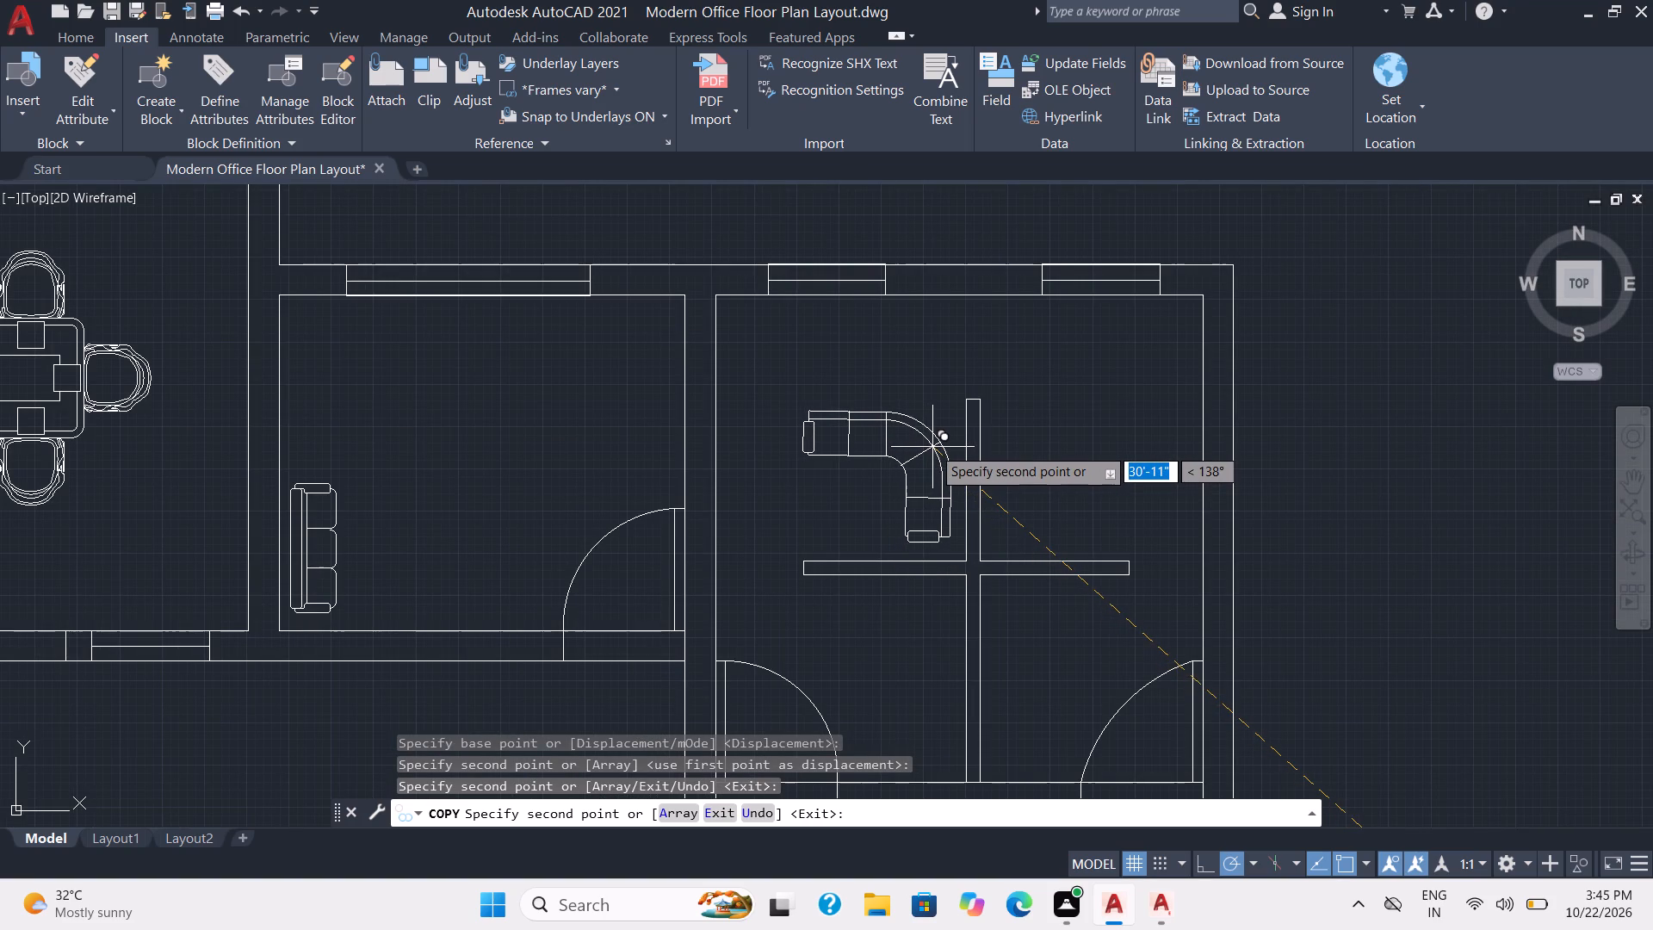
pyautogui.click(932, 447)
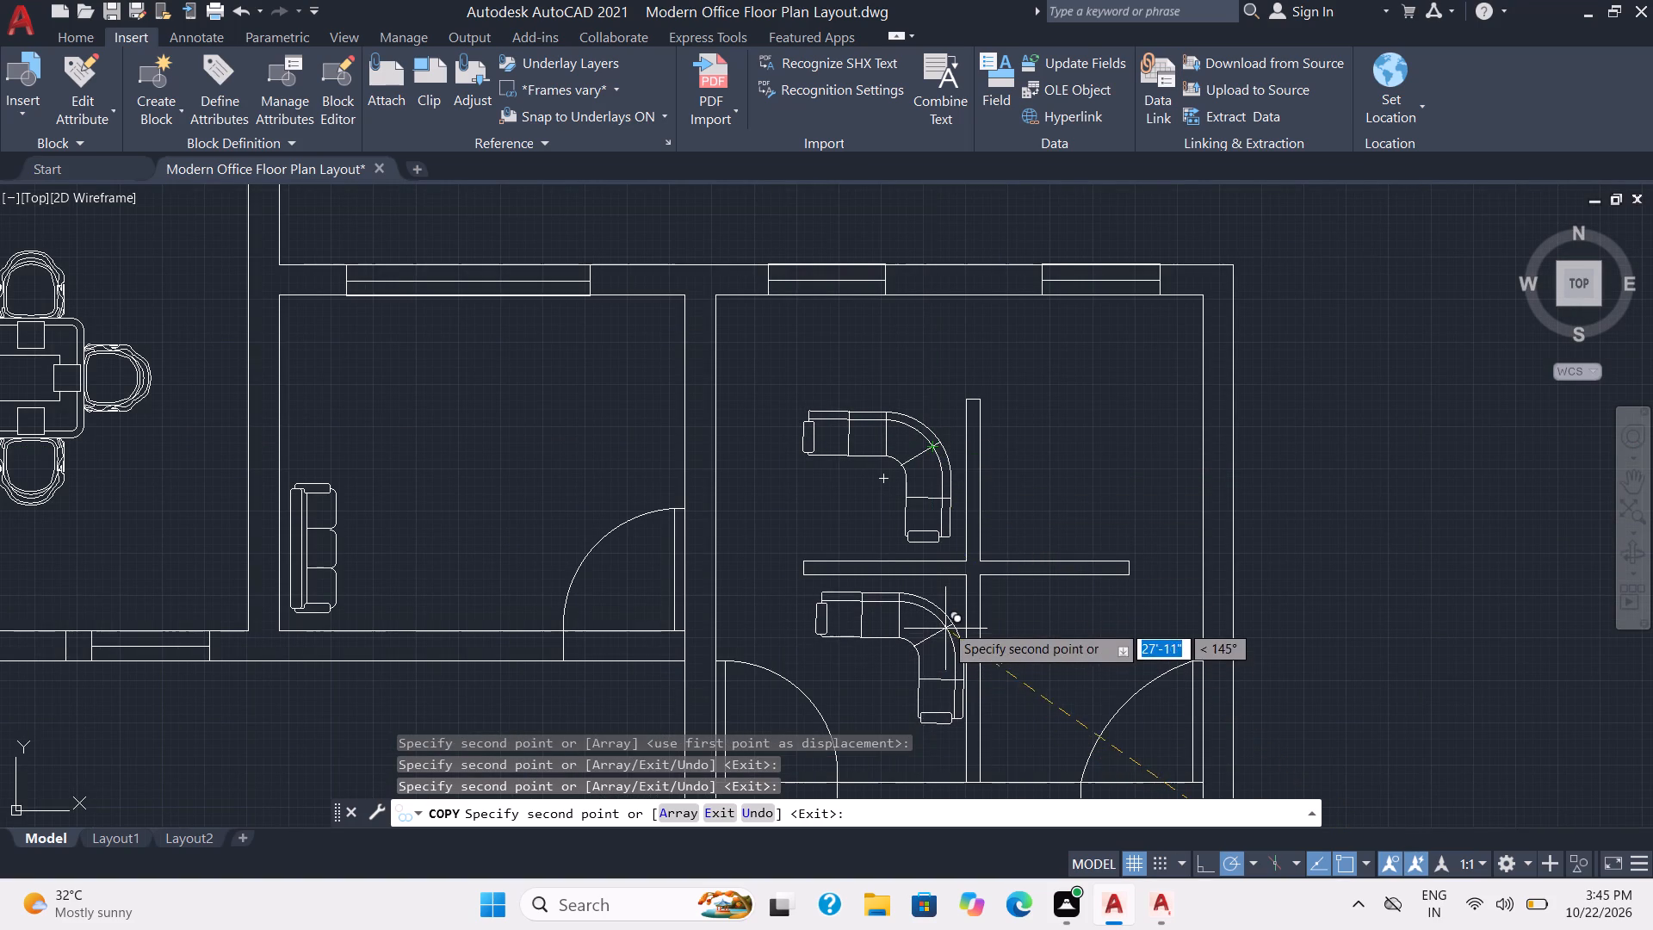
pyautogui.click(938, 623)
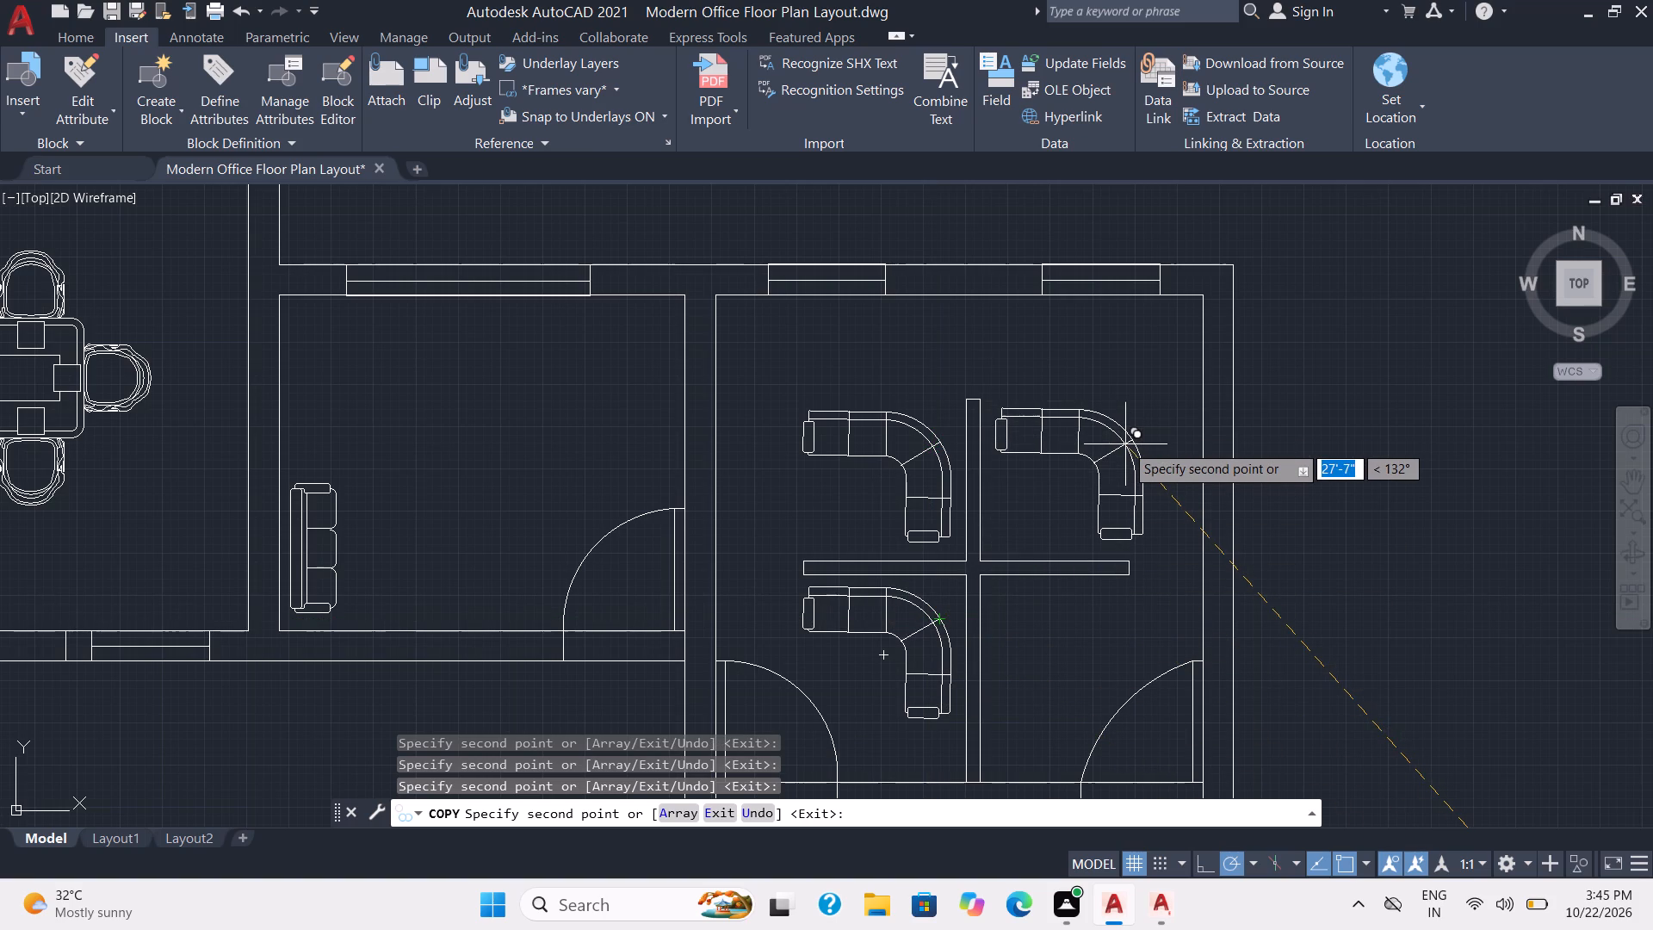
pyautogui.scroll(-1, 1125, 444)
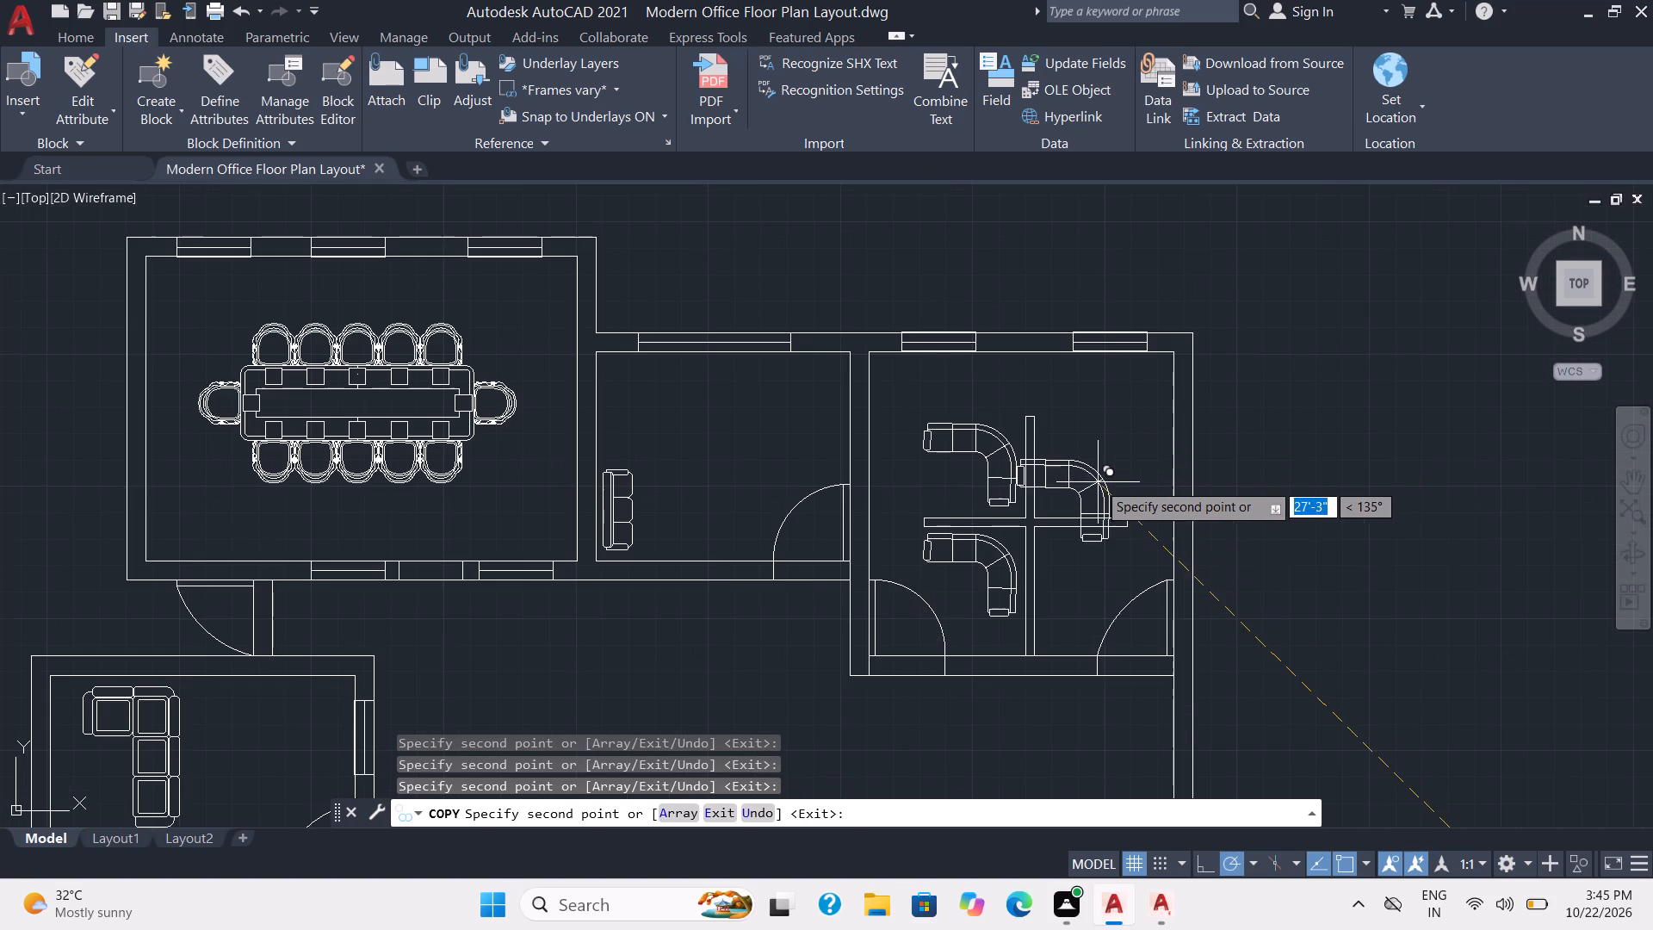
pyautogui.press('Escape')
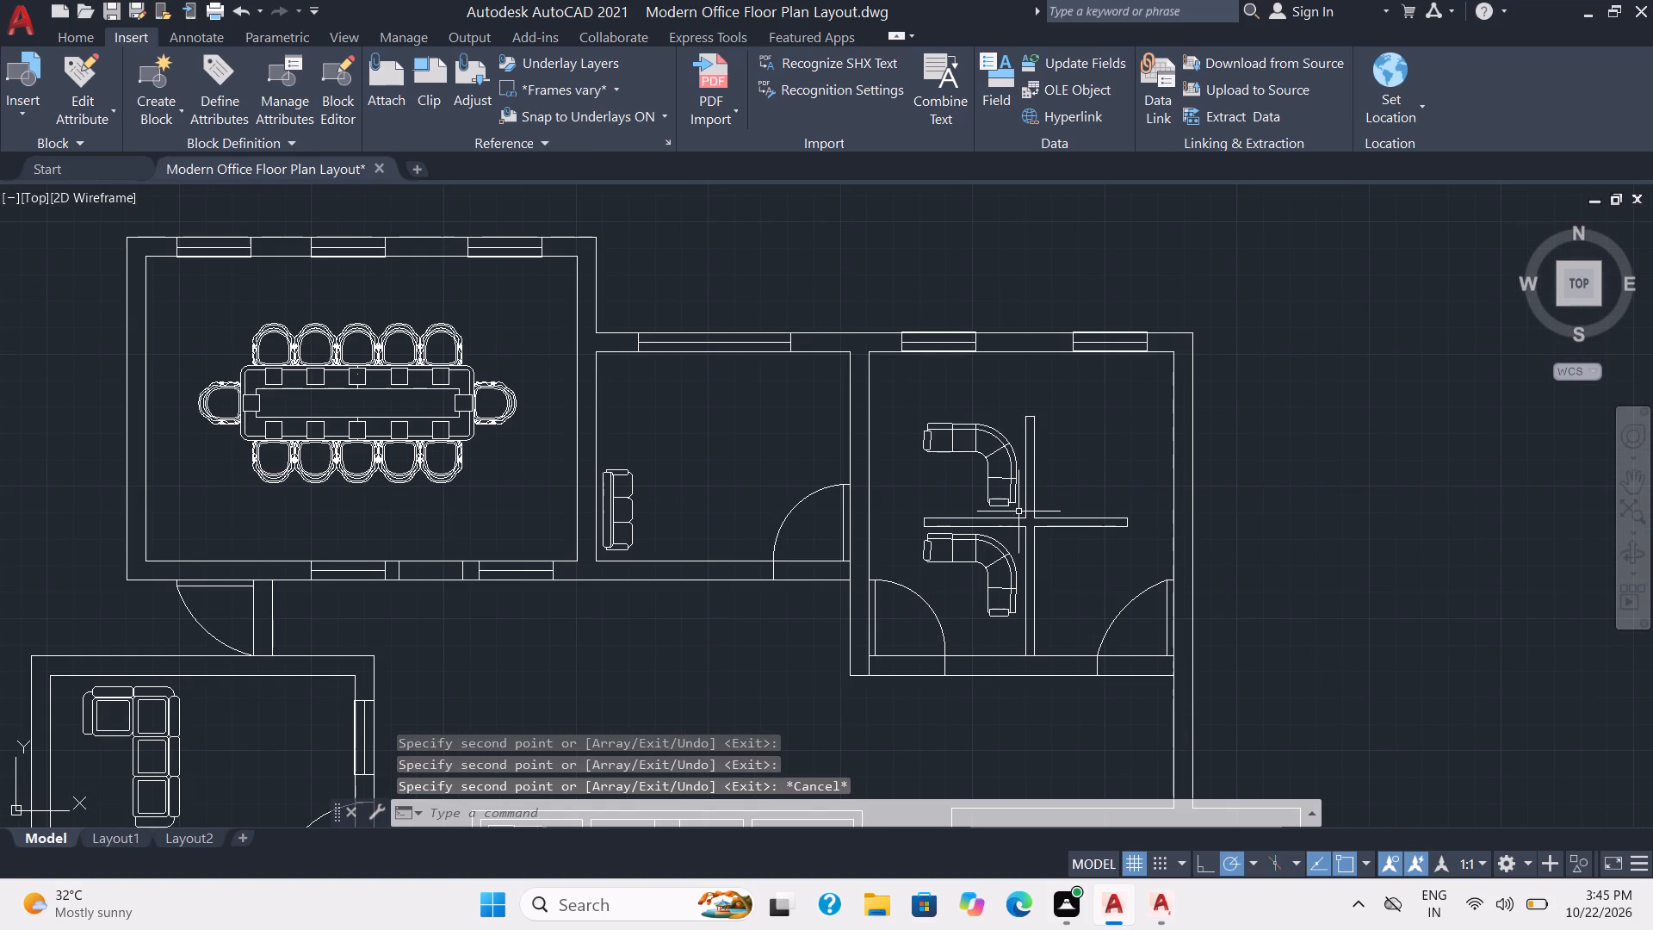
# Mirror the northeast room's two curved sofas across the centre of its north-south partition, keeping the originals.
pyautogui.click(1018, 512)
pyautogui.click(955, 413)
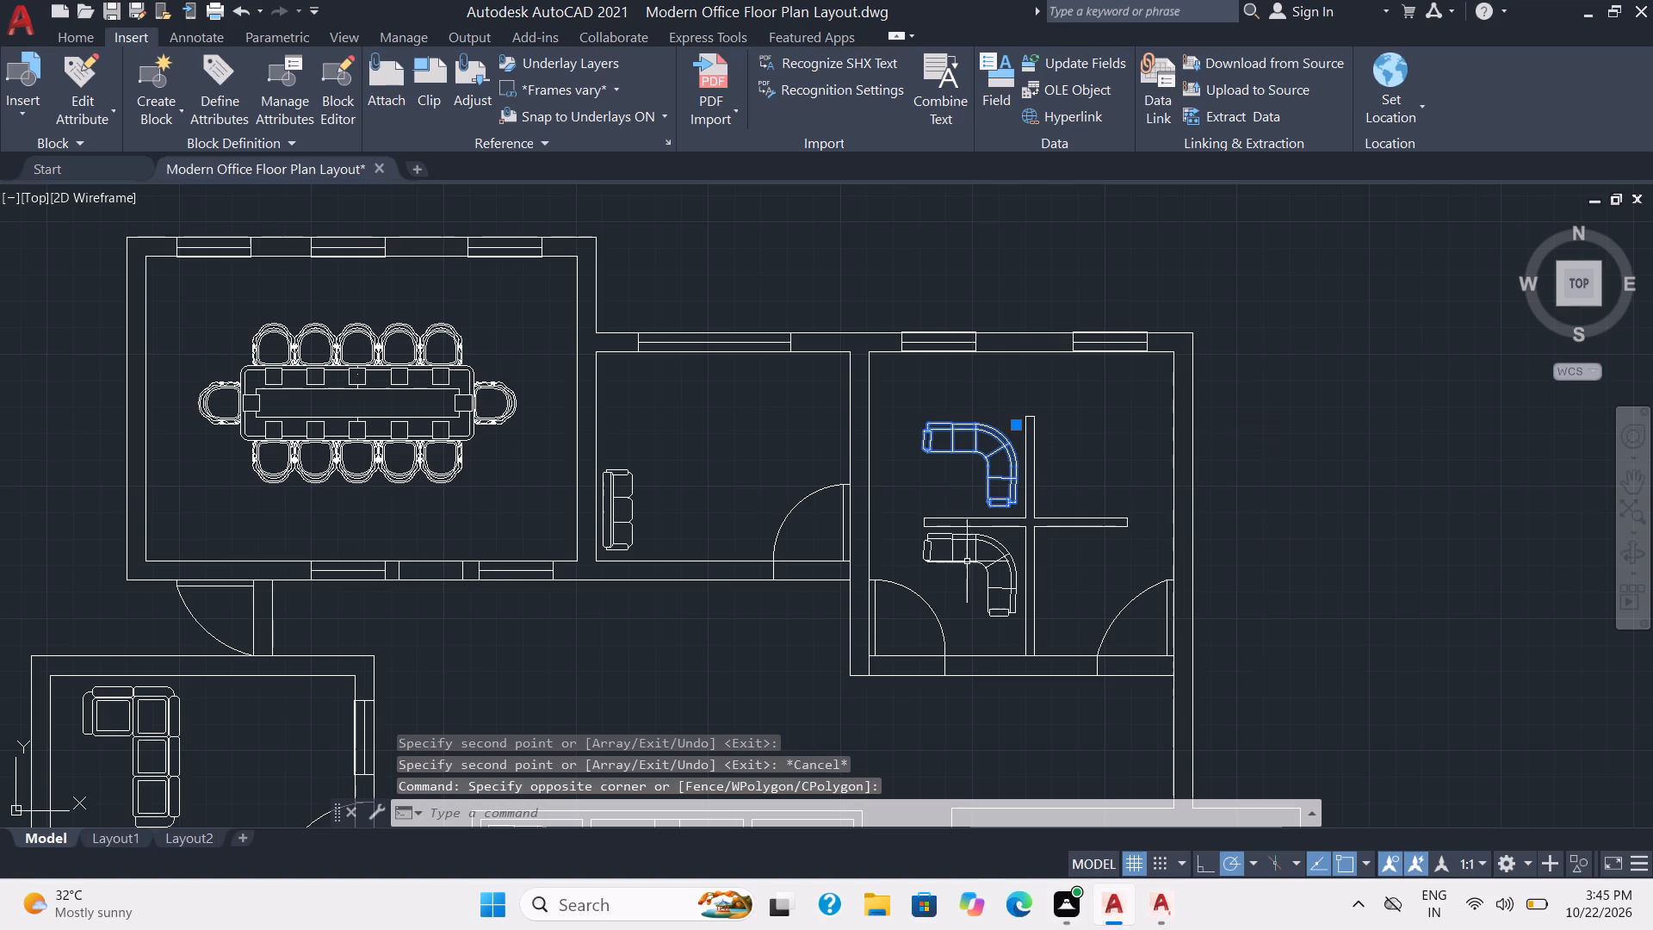
pyautogui.click(977, 565)
pyautogui.write('mi')
pyautogui.press('Return')
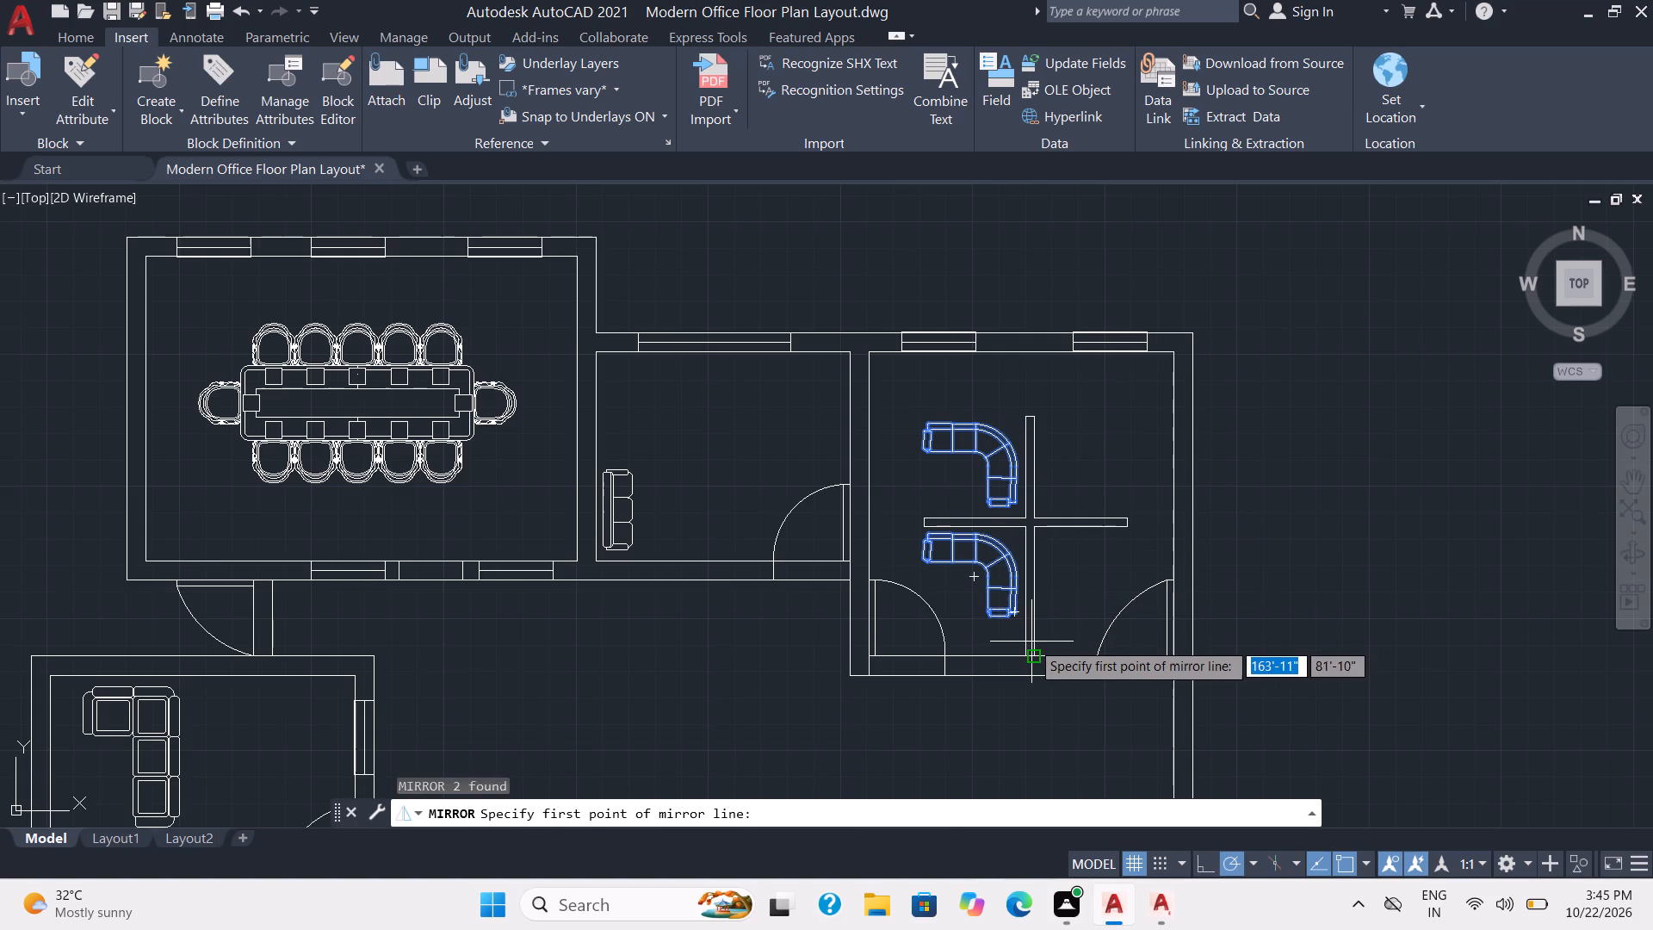
pyautogui.scroll(3, 1042, 641)
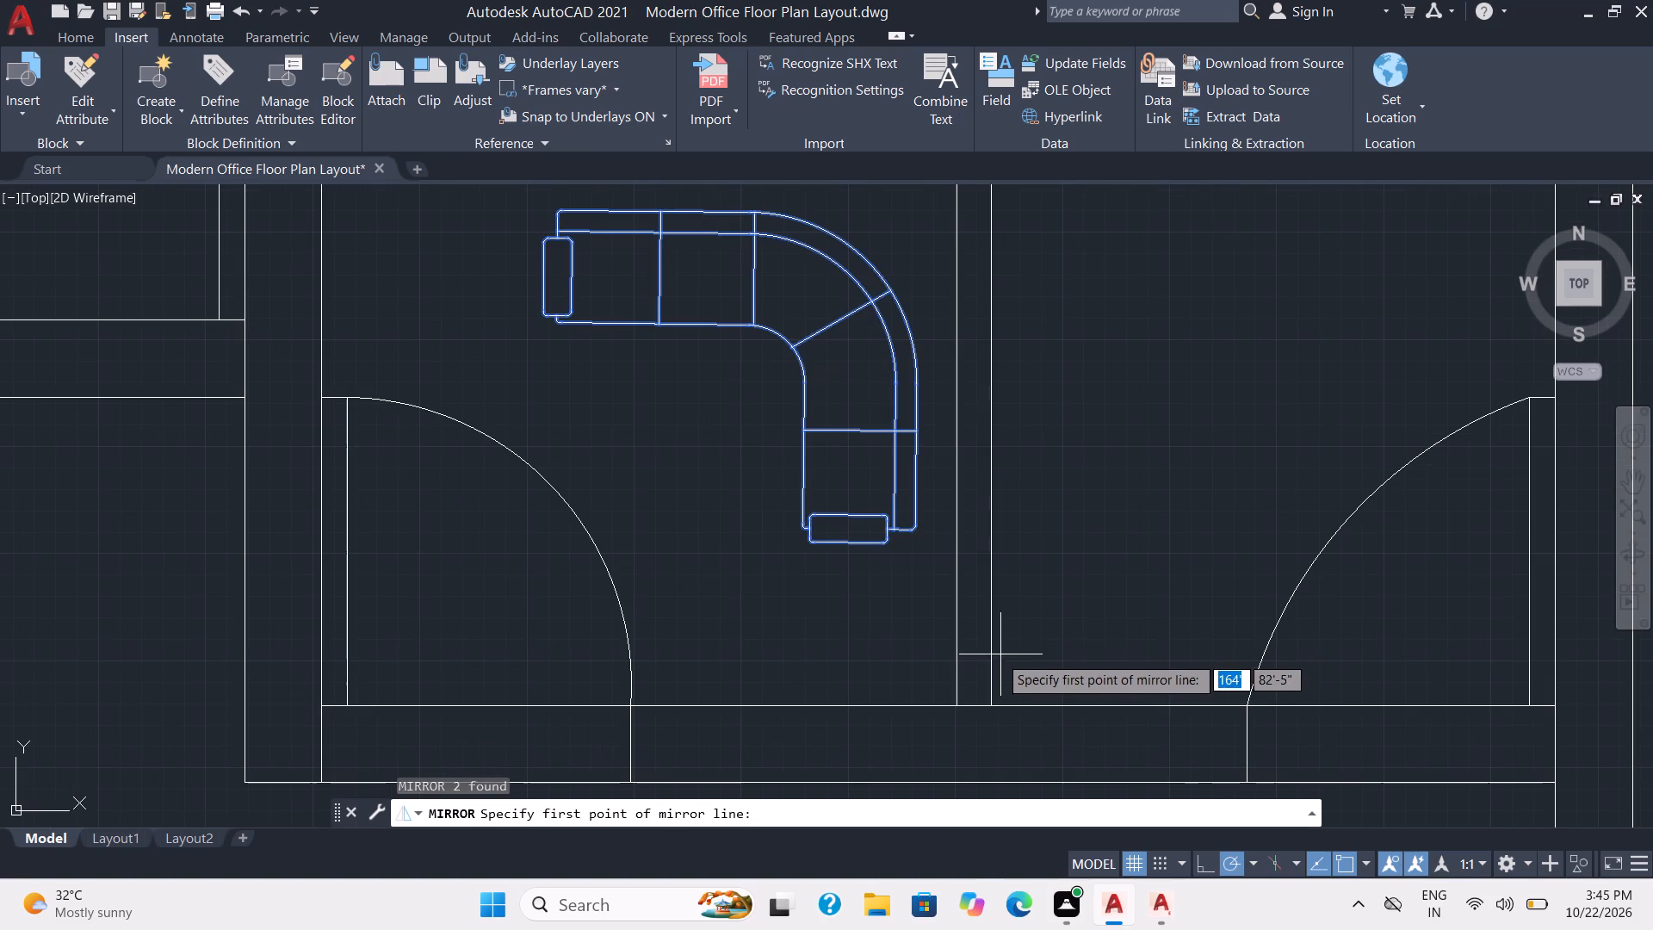
pyautogui.click(977, 673)
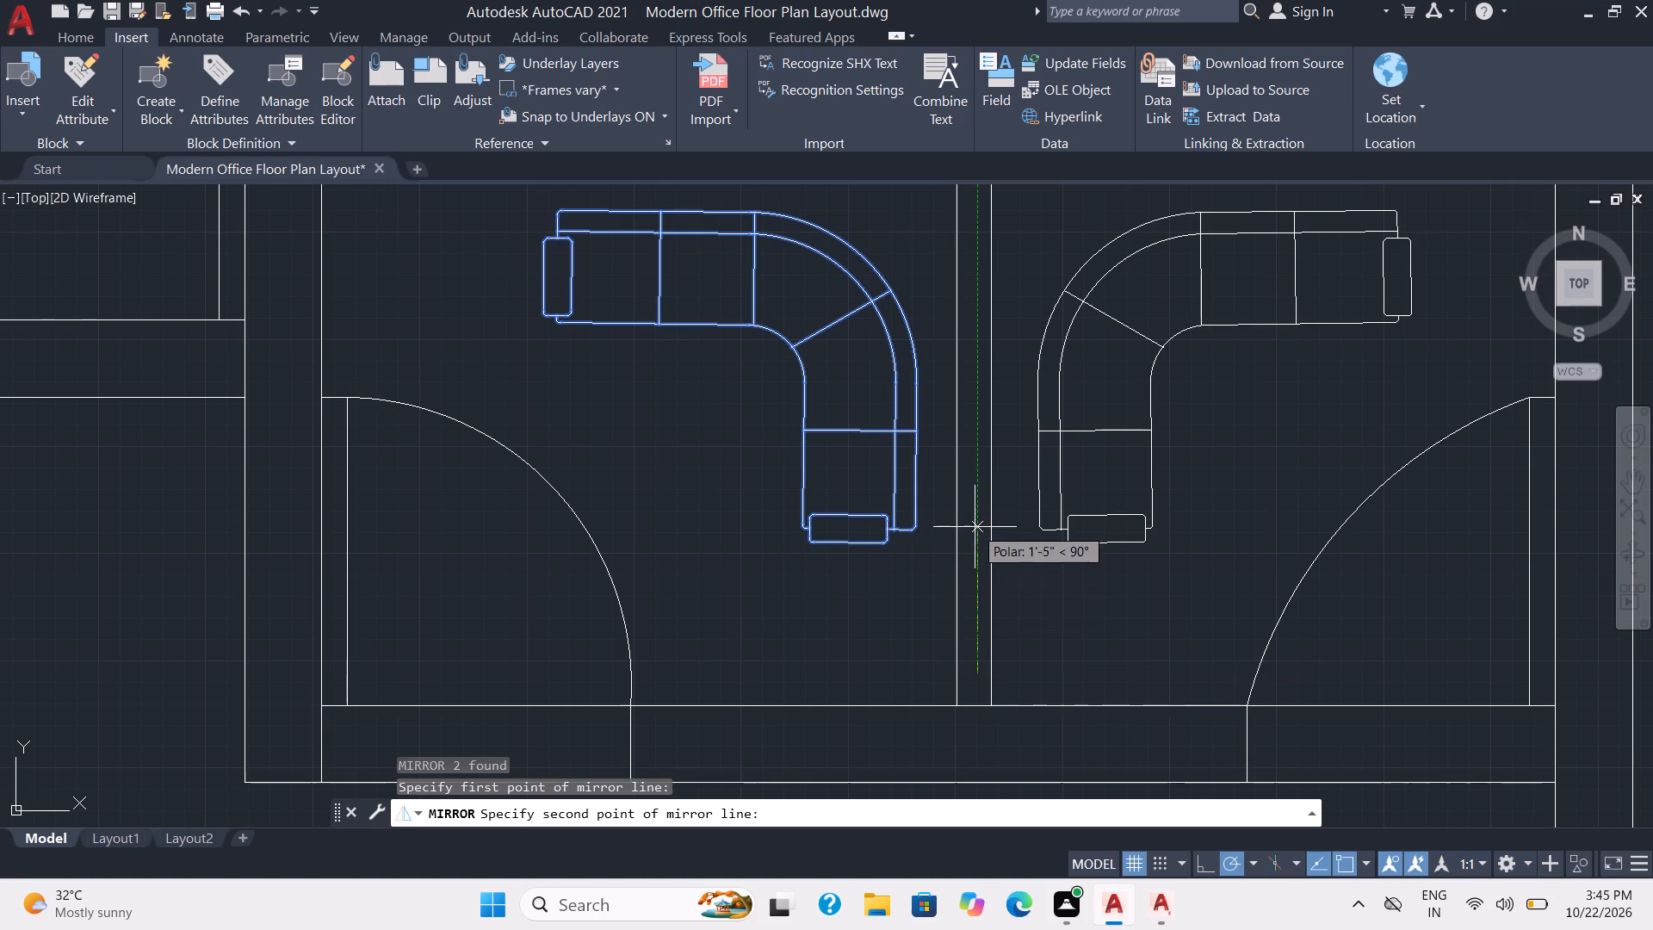
pyautogui.click(978, 505)
pyautogui.scroll(-1, 1085, 625)
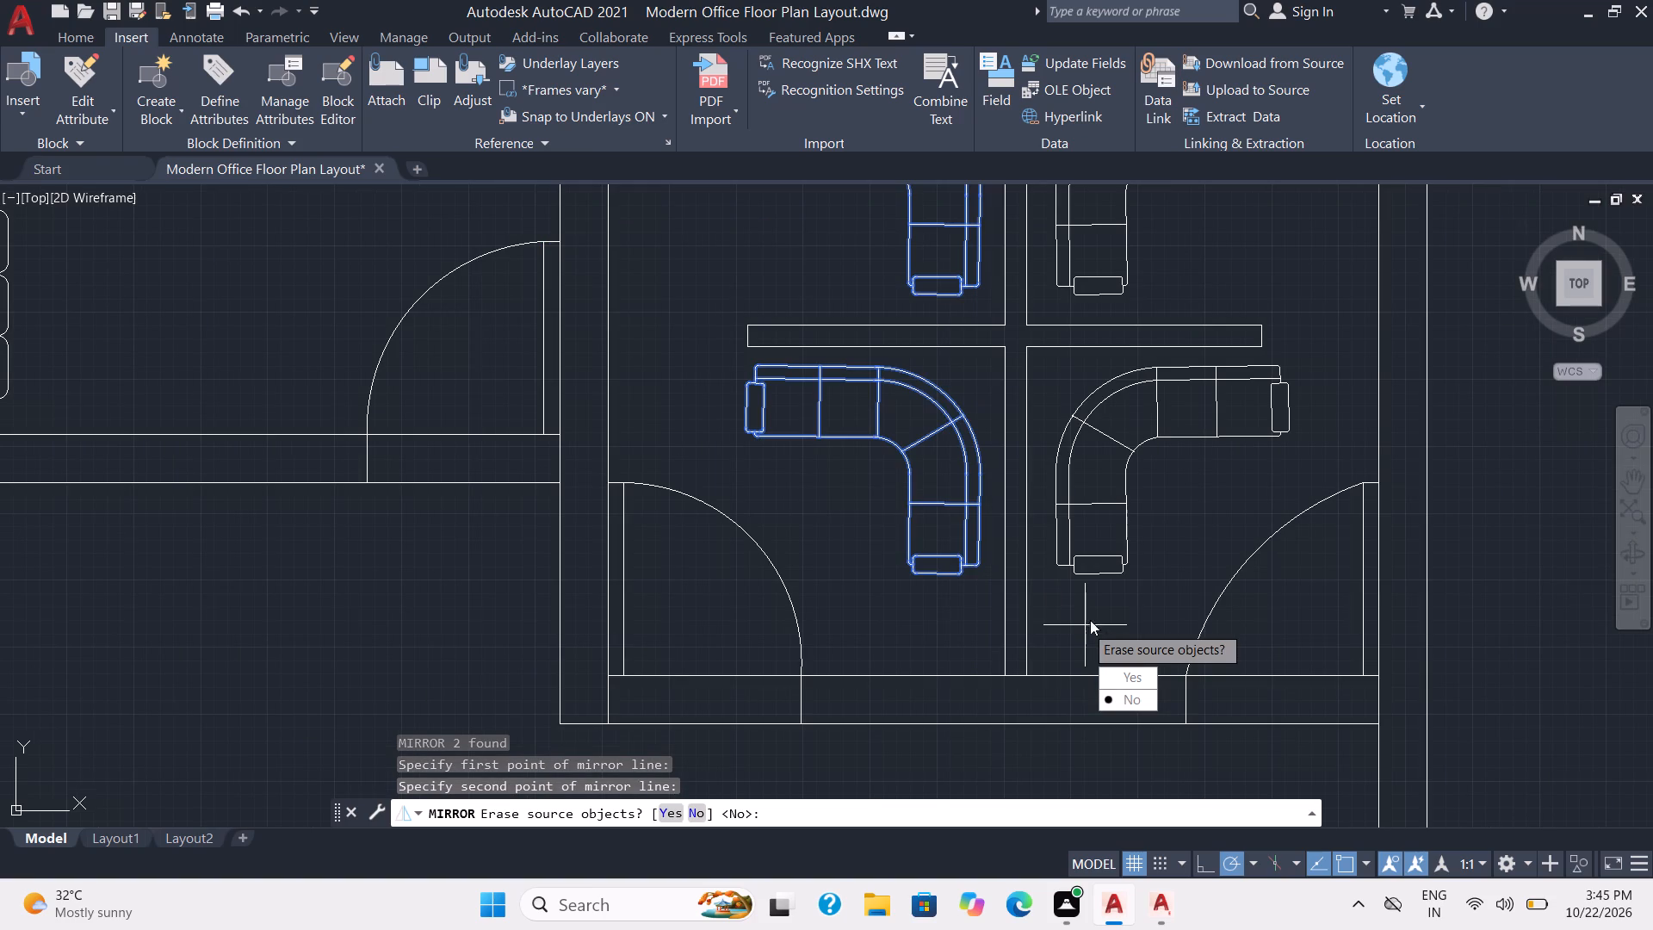
pyautogui.moveTo(1131, 703); pyautogui.dragTo(978, 505)
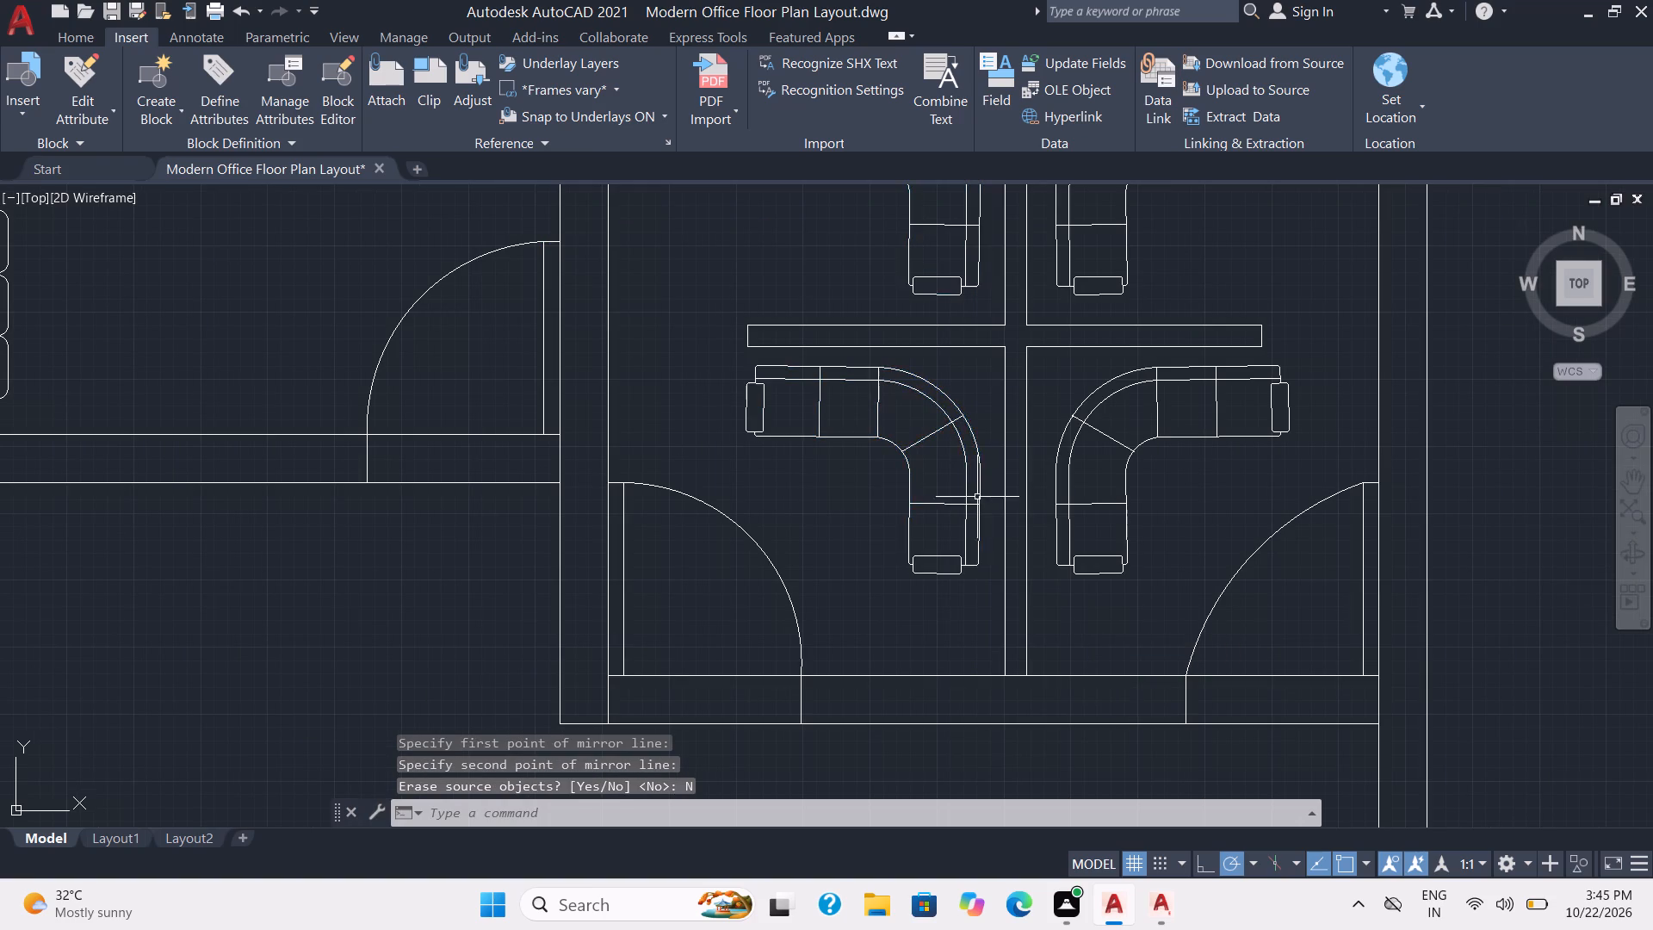
# Mirror the central cluster's two west curved sofas across its north-south centre line into the east cubicles, keeping the originals.
pyautogui.scroll(-1, 982, 422)
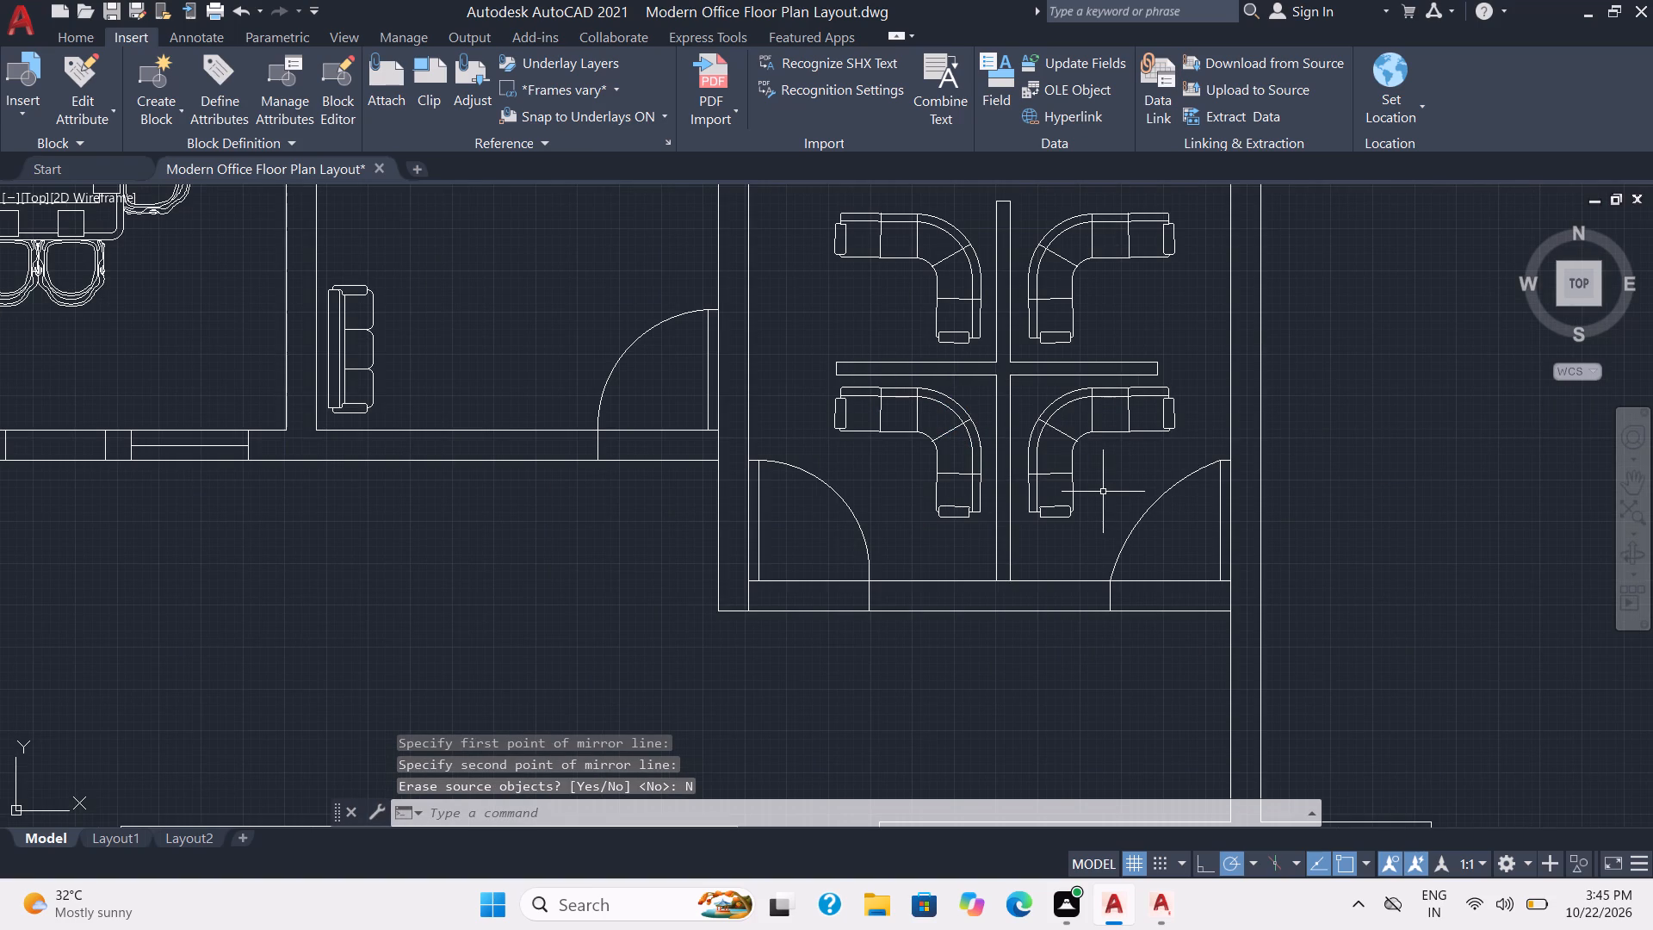
pyautogui.scroll(-1, 1102, 492)
pyautogui.scroll(-2, 1223, 544)
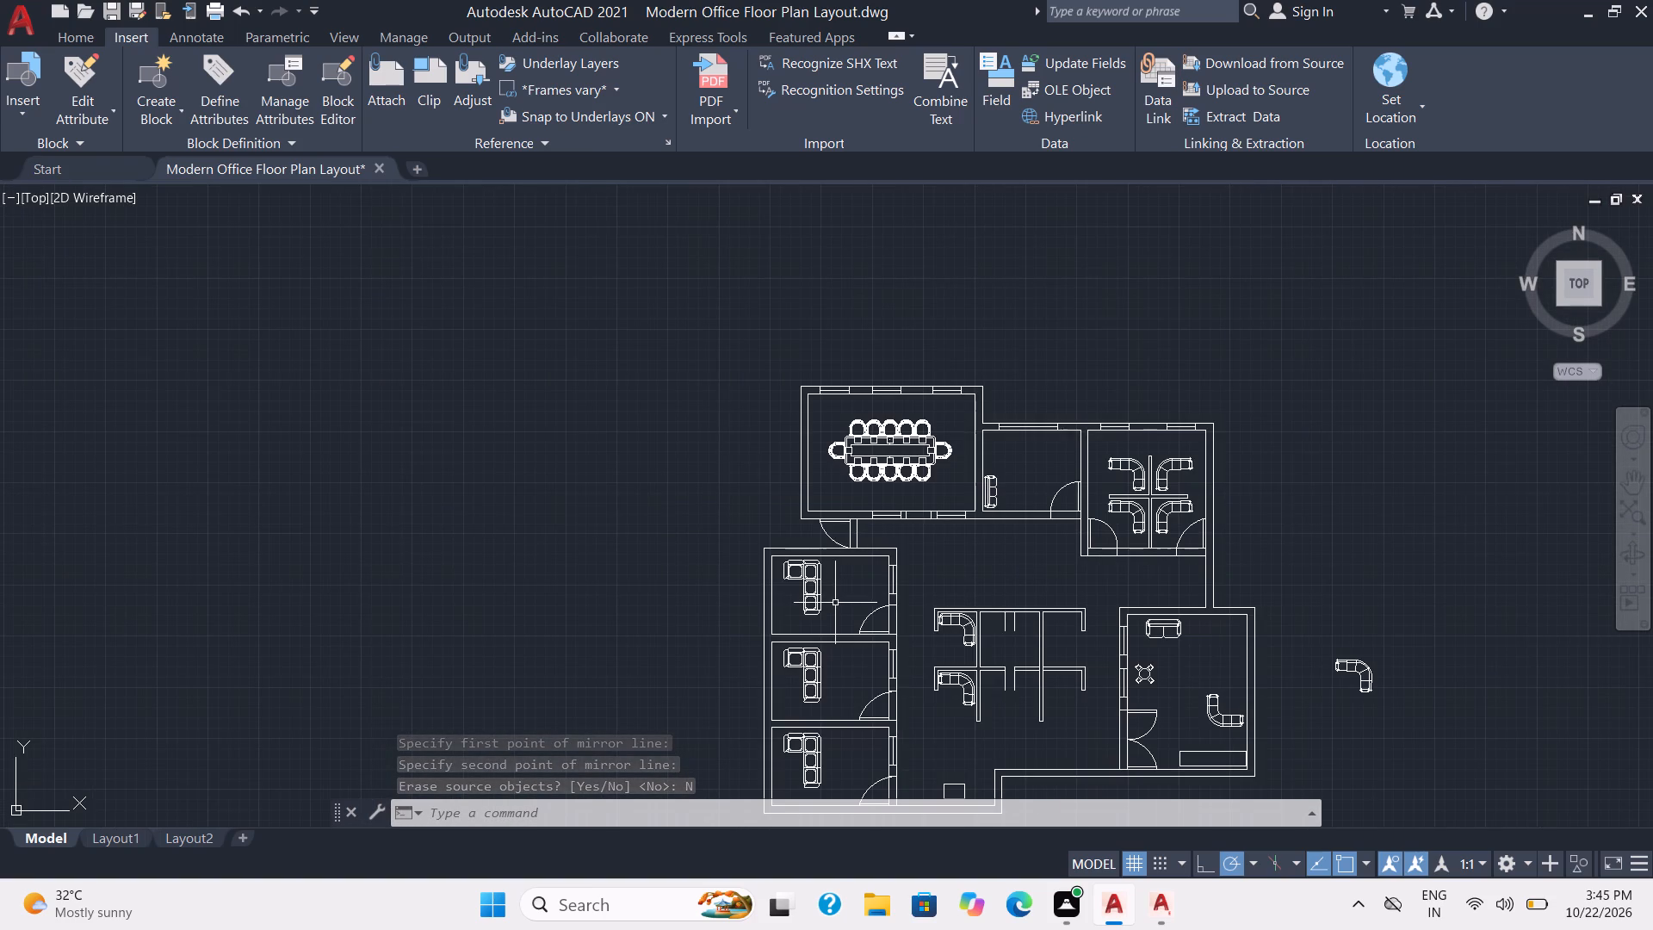
pyautogui.moveTo(959, 598); pyautogui.dragTo(685, 377, button='middle')
pyautogui.scroll(2, 783, 529)
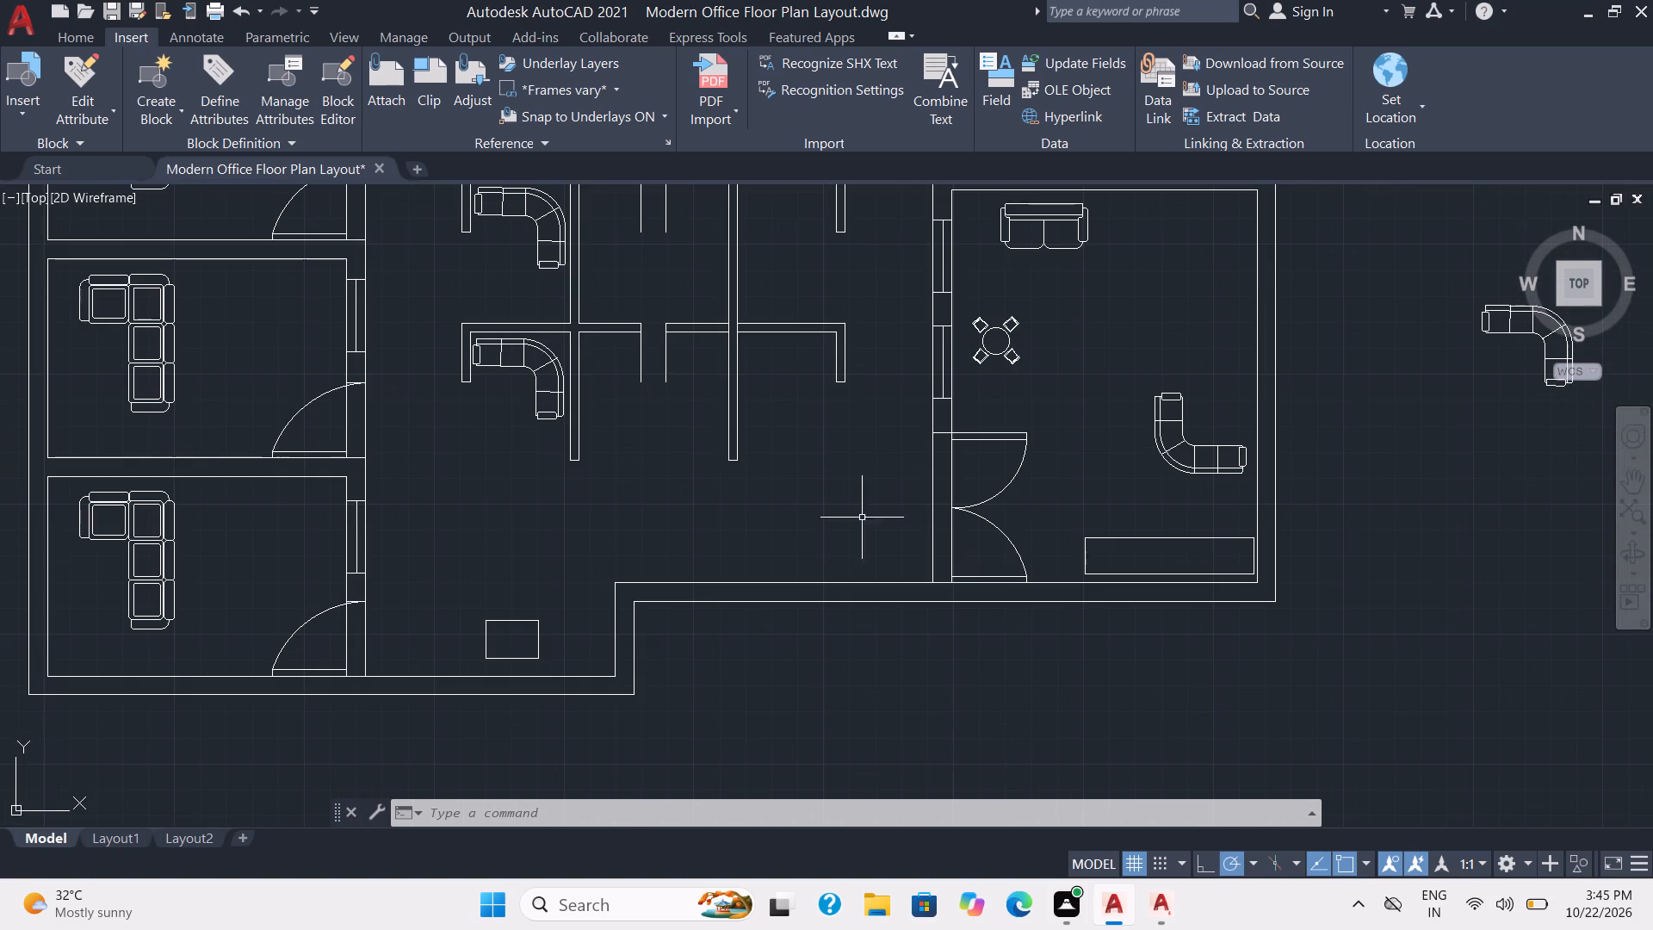
pyautogui.scroll(-1, 946, 487)
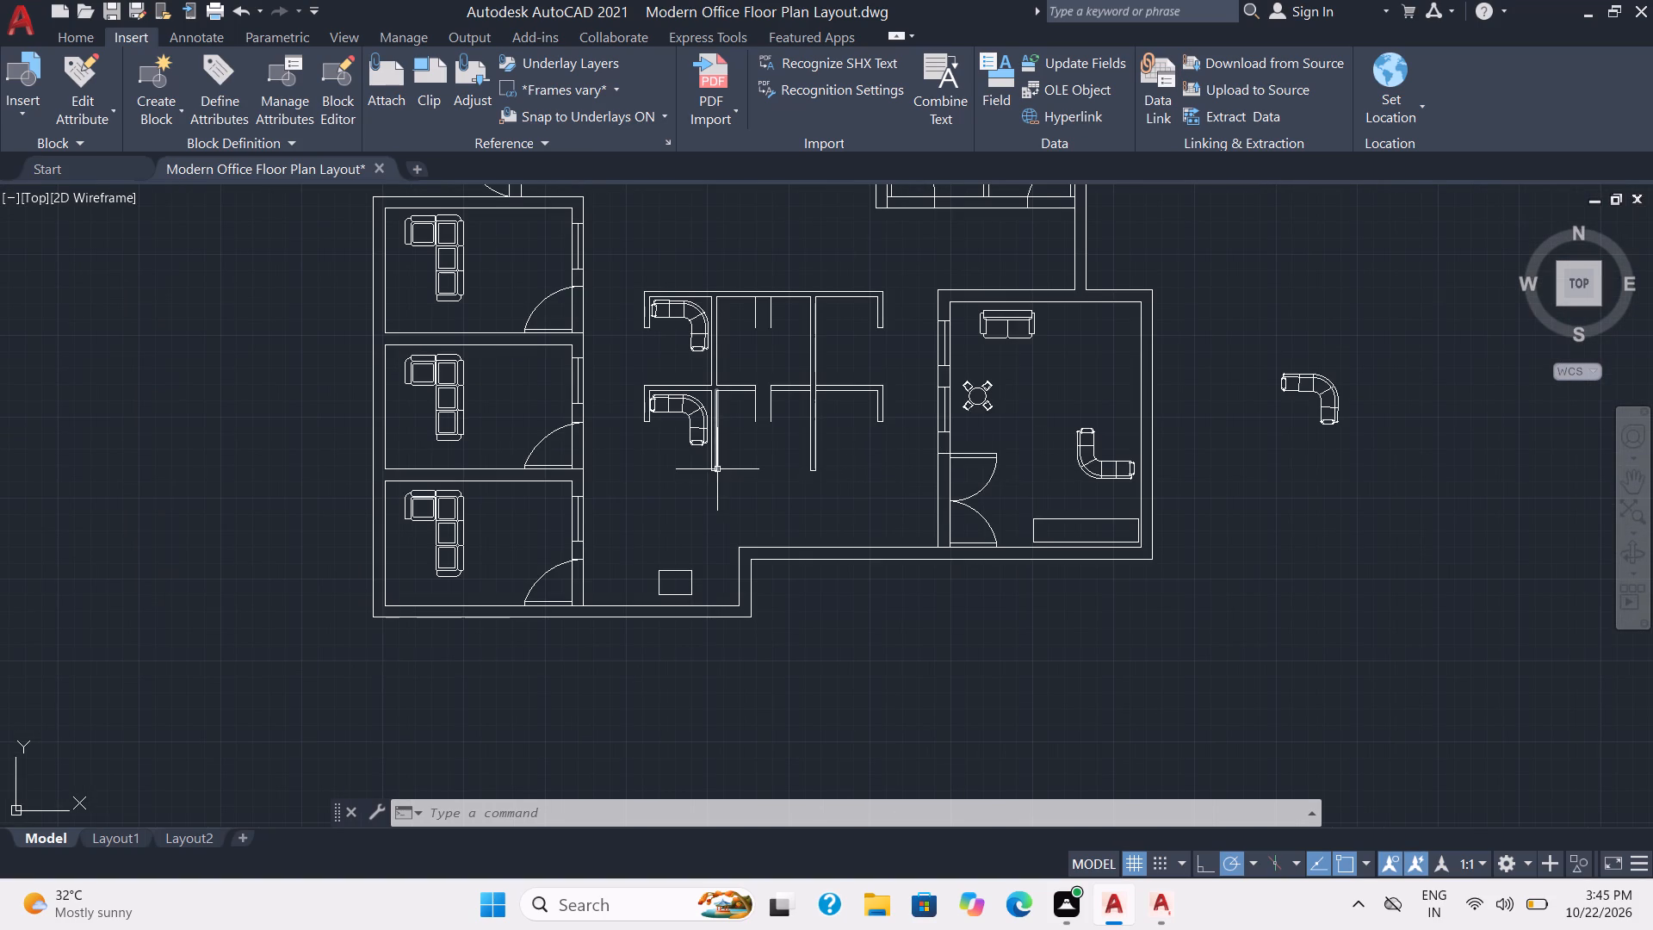
pyautogui.click(690, 462)
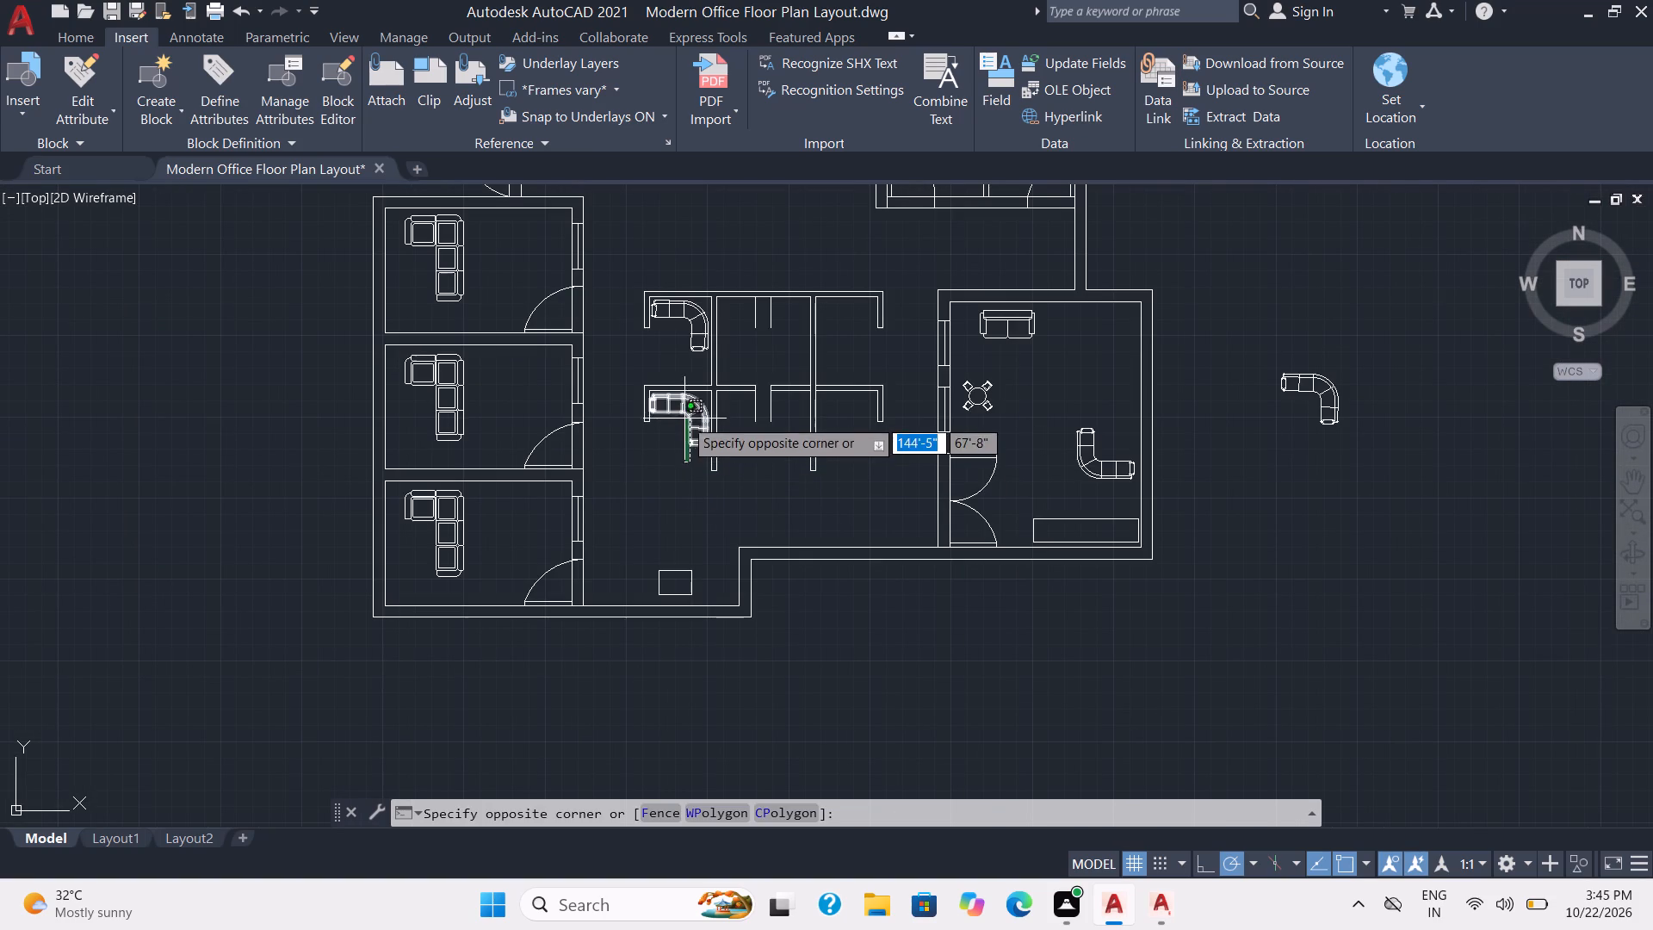
pyautogui.click(684, 418)
pyautogui.click(696, 344)
pyautogui.write('mi')
pyautogui.press('Return')
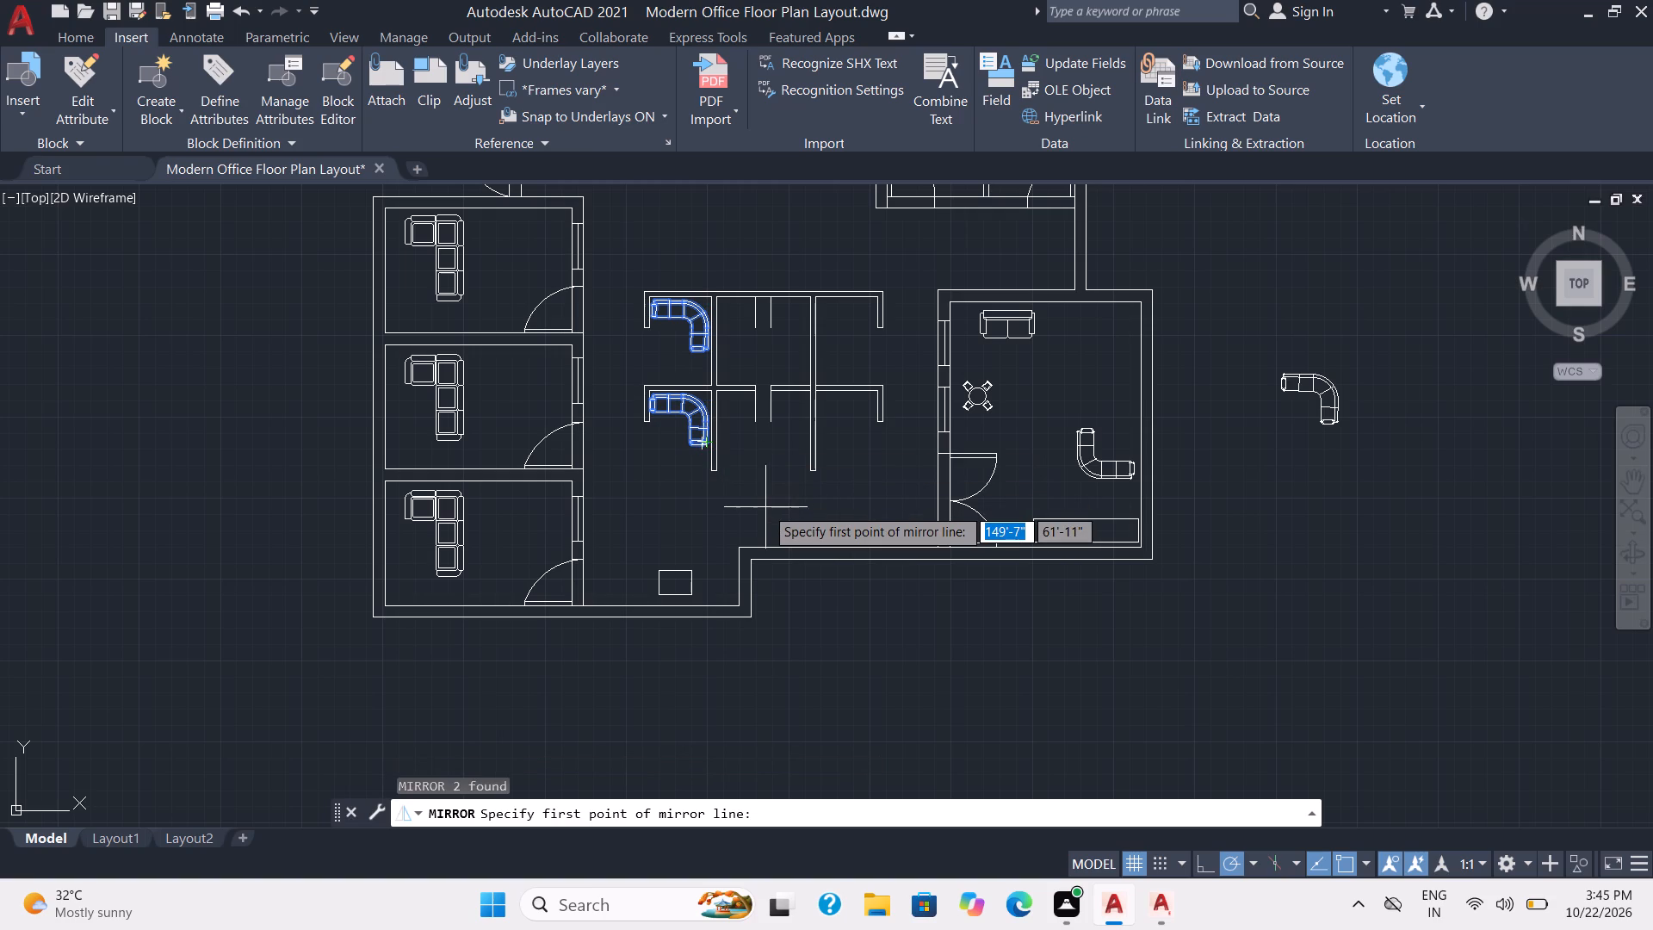
pyautogui.click(765, 507)
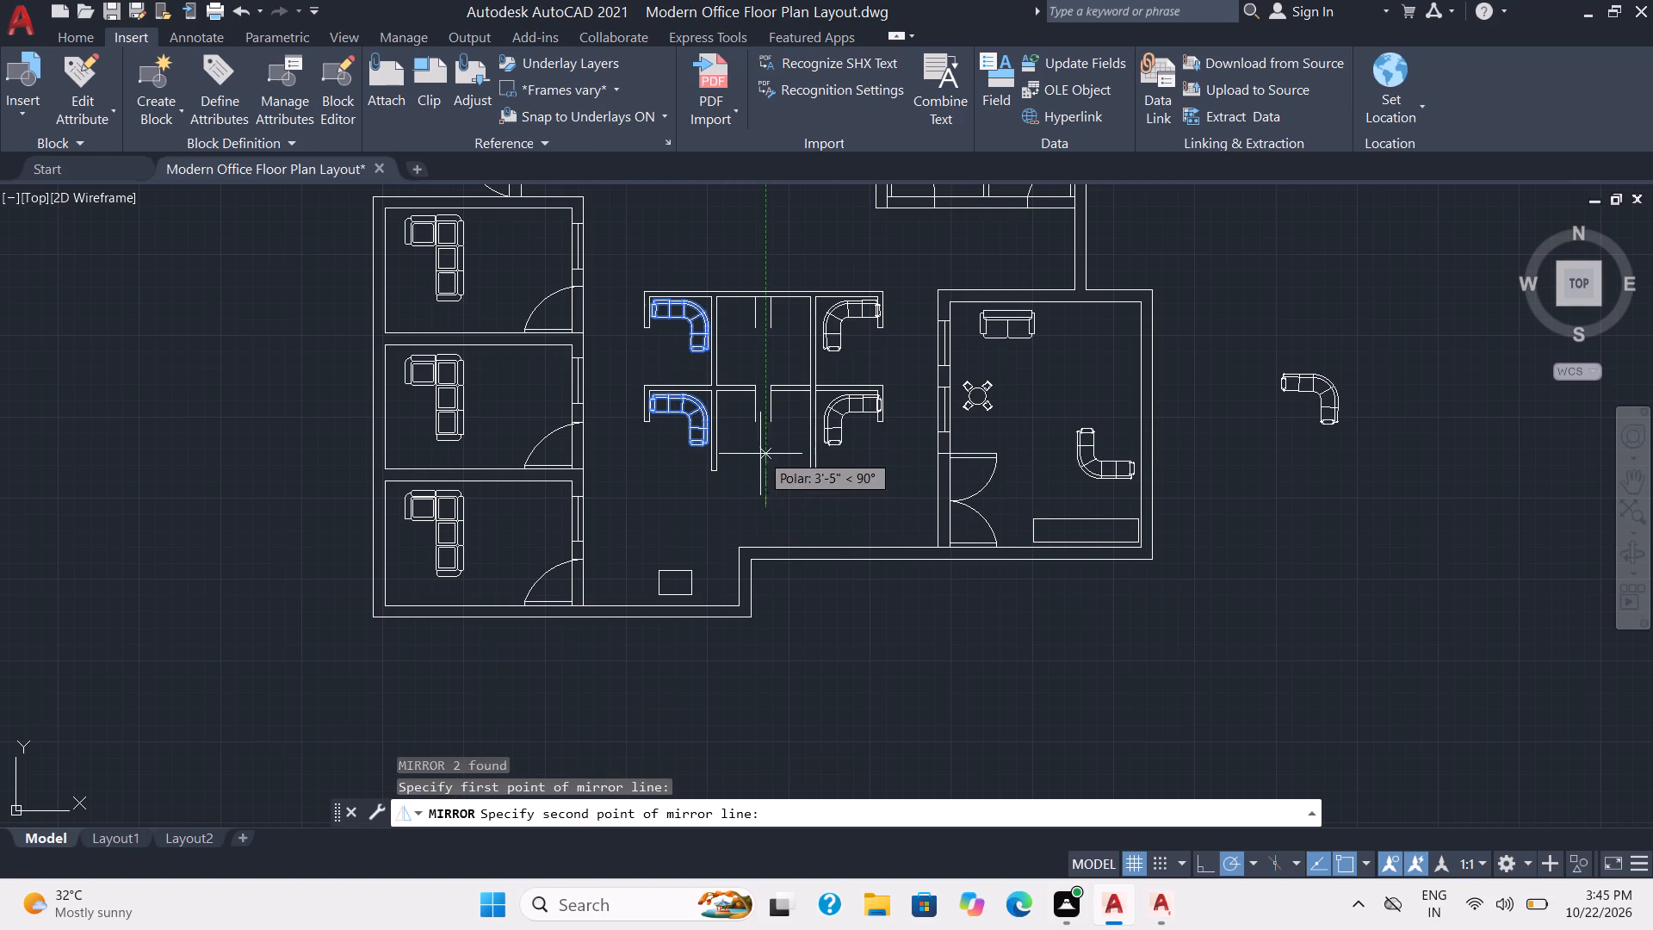
pyautogui.click(755, 440)
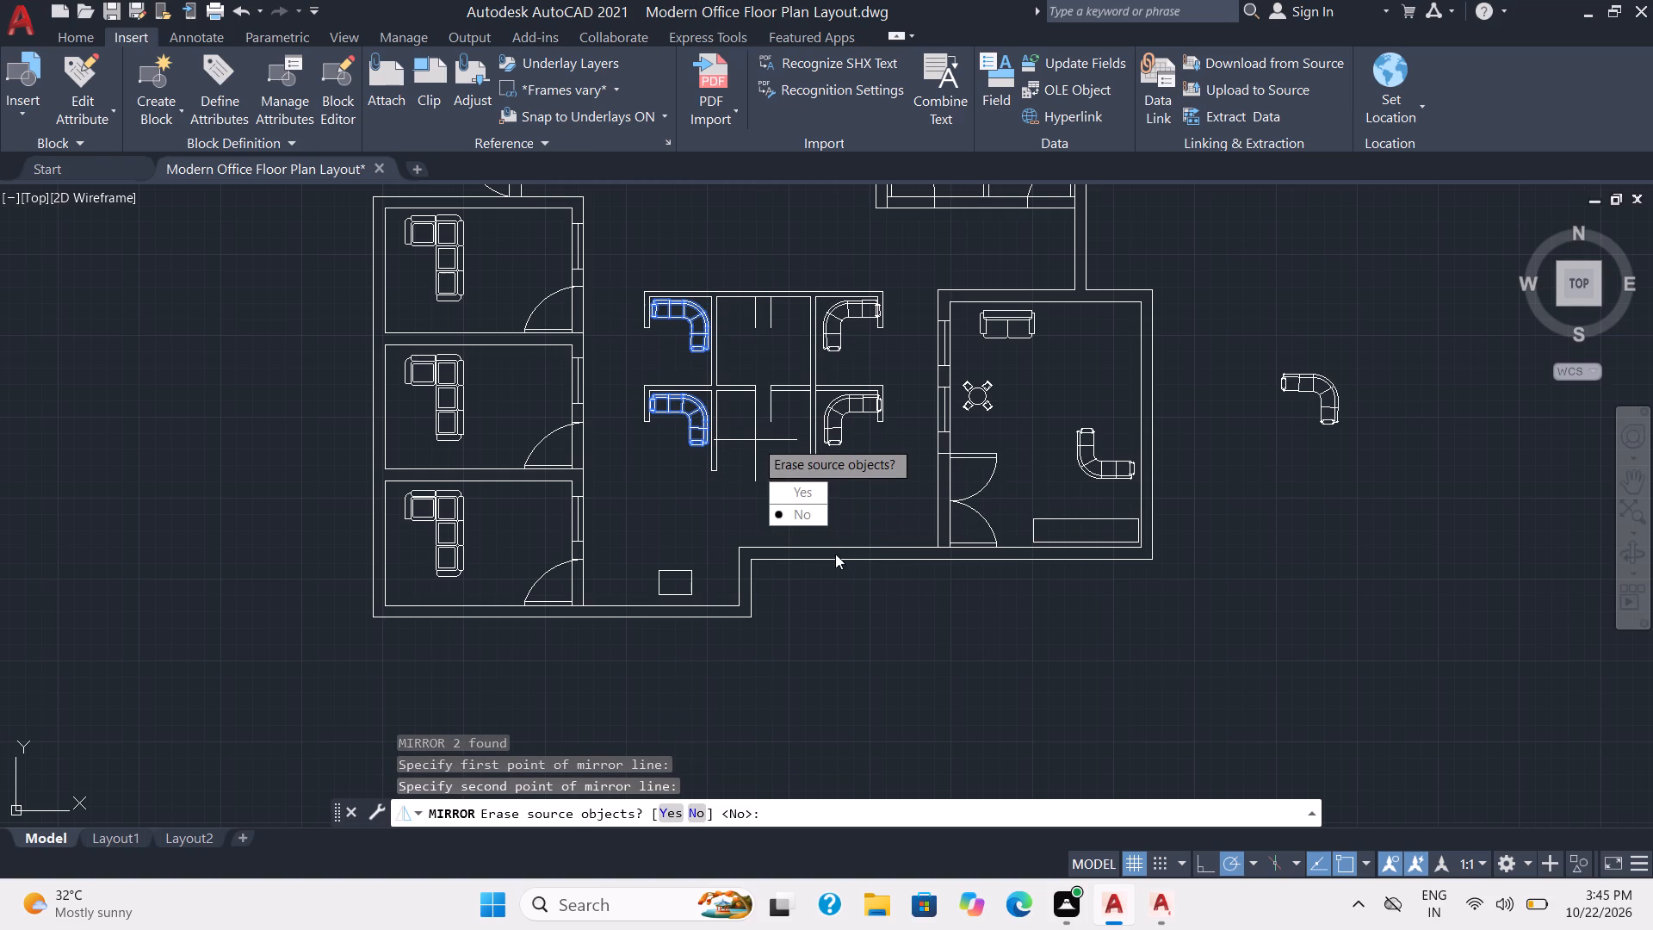
pyautogui.moveTo(811, 514); pyautogui.dragTo(755, 440)
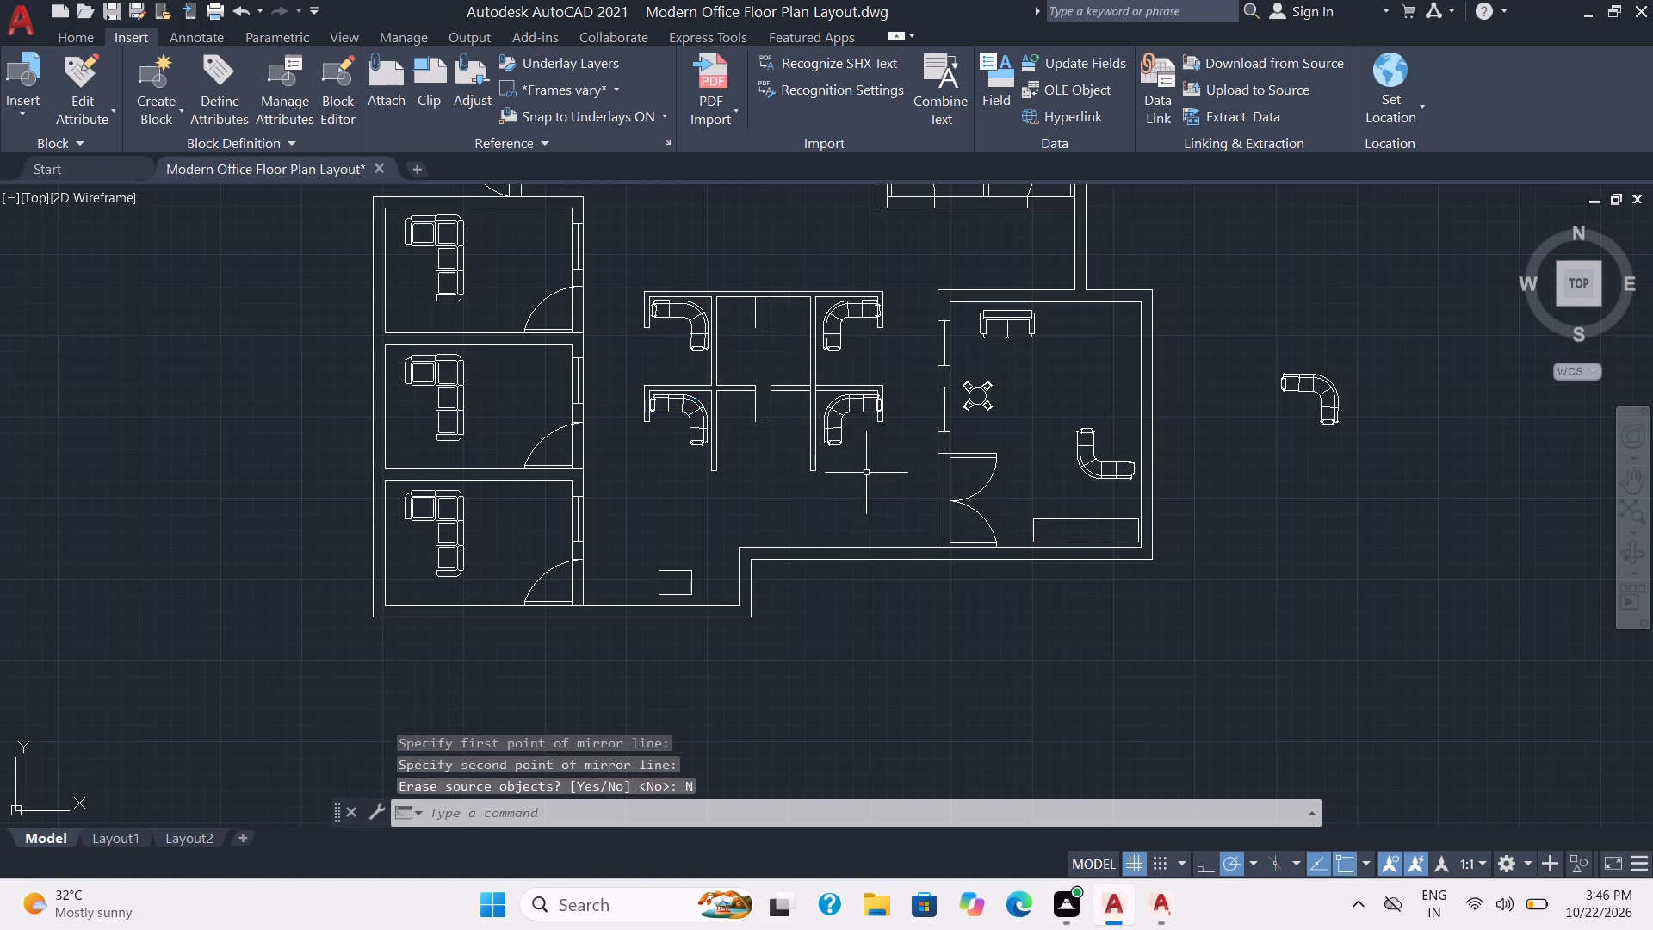
# Move the curved sofa in the central cluster's southeast cubicle about 4 inches west.
pyautogui.scroll(2, 868, 474)
pyautogui.click(858, 429)
pyautogui.click(777, 374)
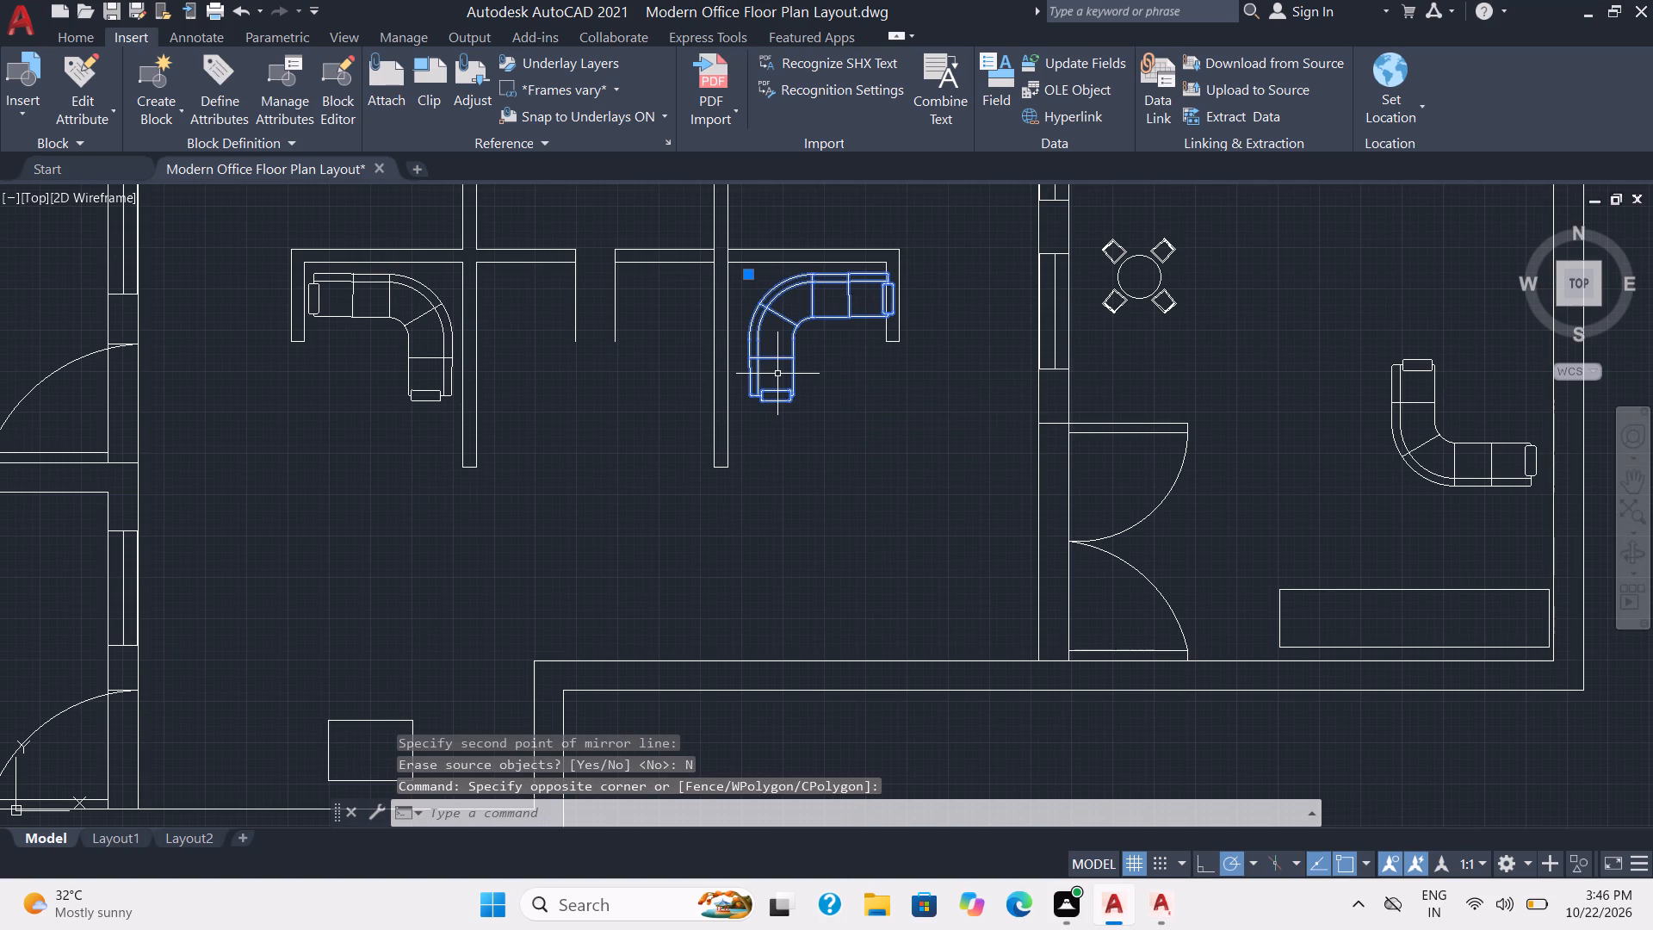
pyautogui.press('m')
pyautogui.press('Return')
pyautogui.click(789, 358)
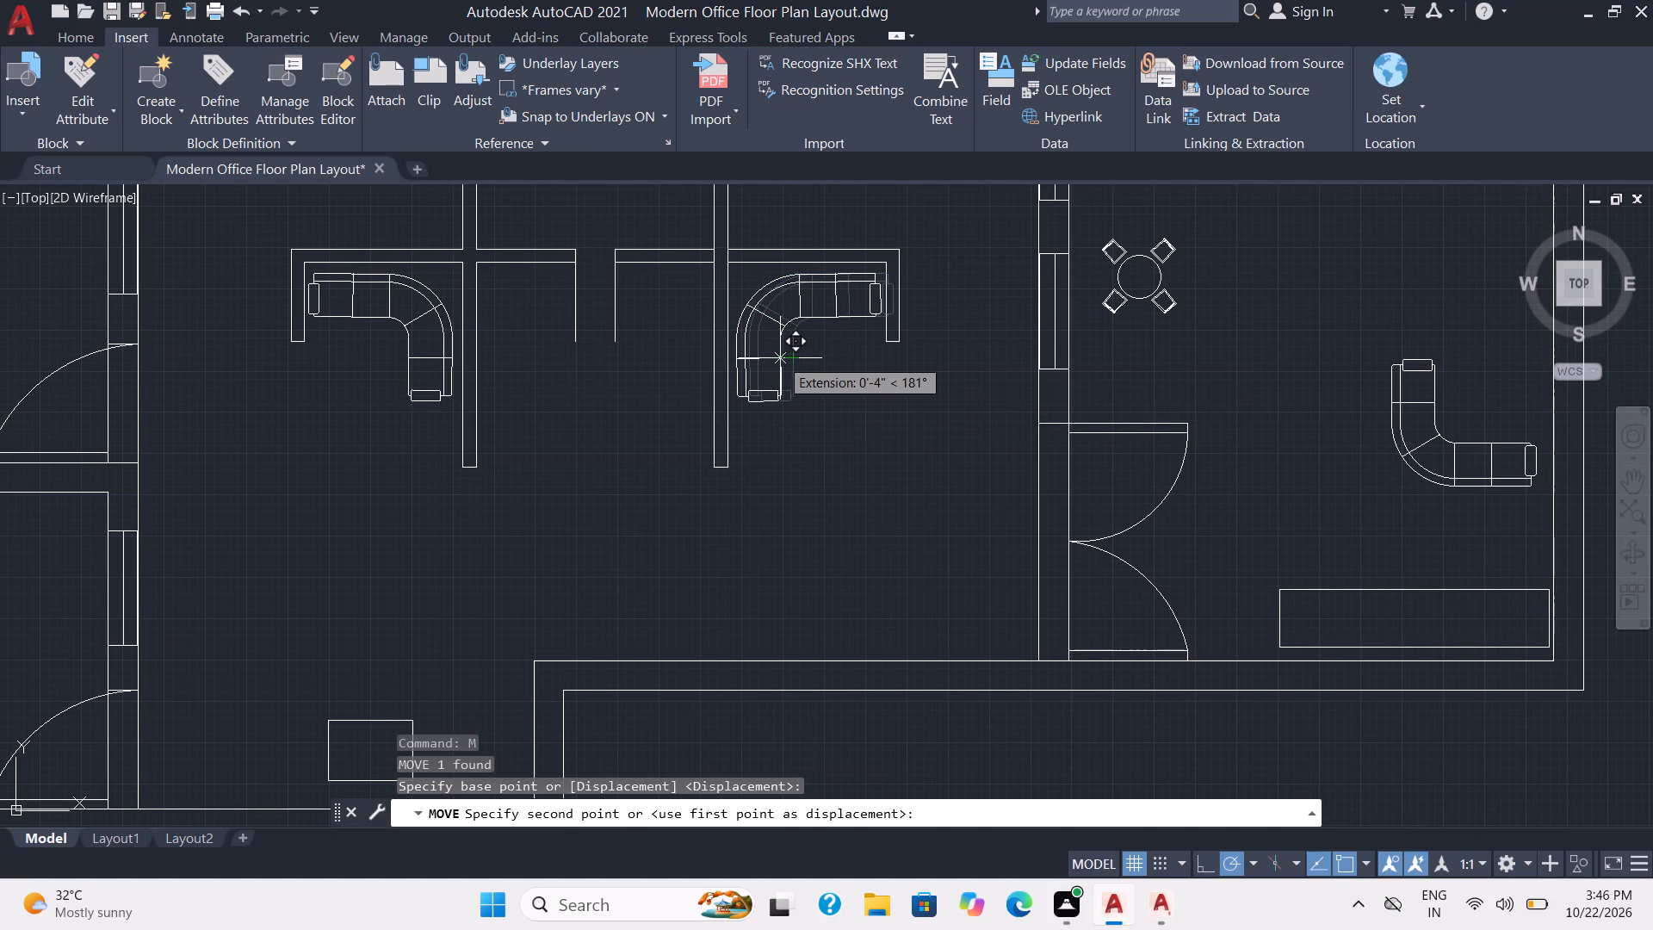
pyautogui.click(780, 358)
# Move the northeast cubicle's curved sofa slightly west, in line with the sofa in the cubicle south of it.
pyautogui.scroll(-1, 979, 435)
pyautogui.moveTo(957, 431); pyautogui.dragTo(944, 510, button='middle')
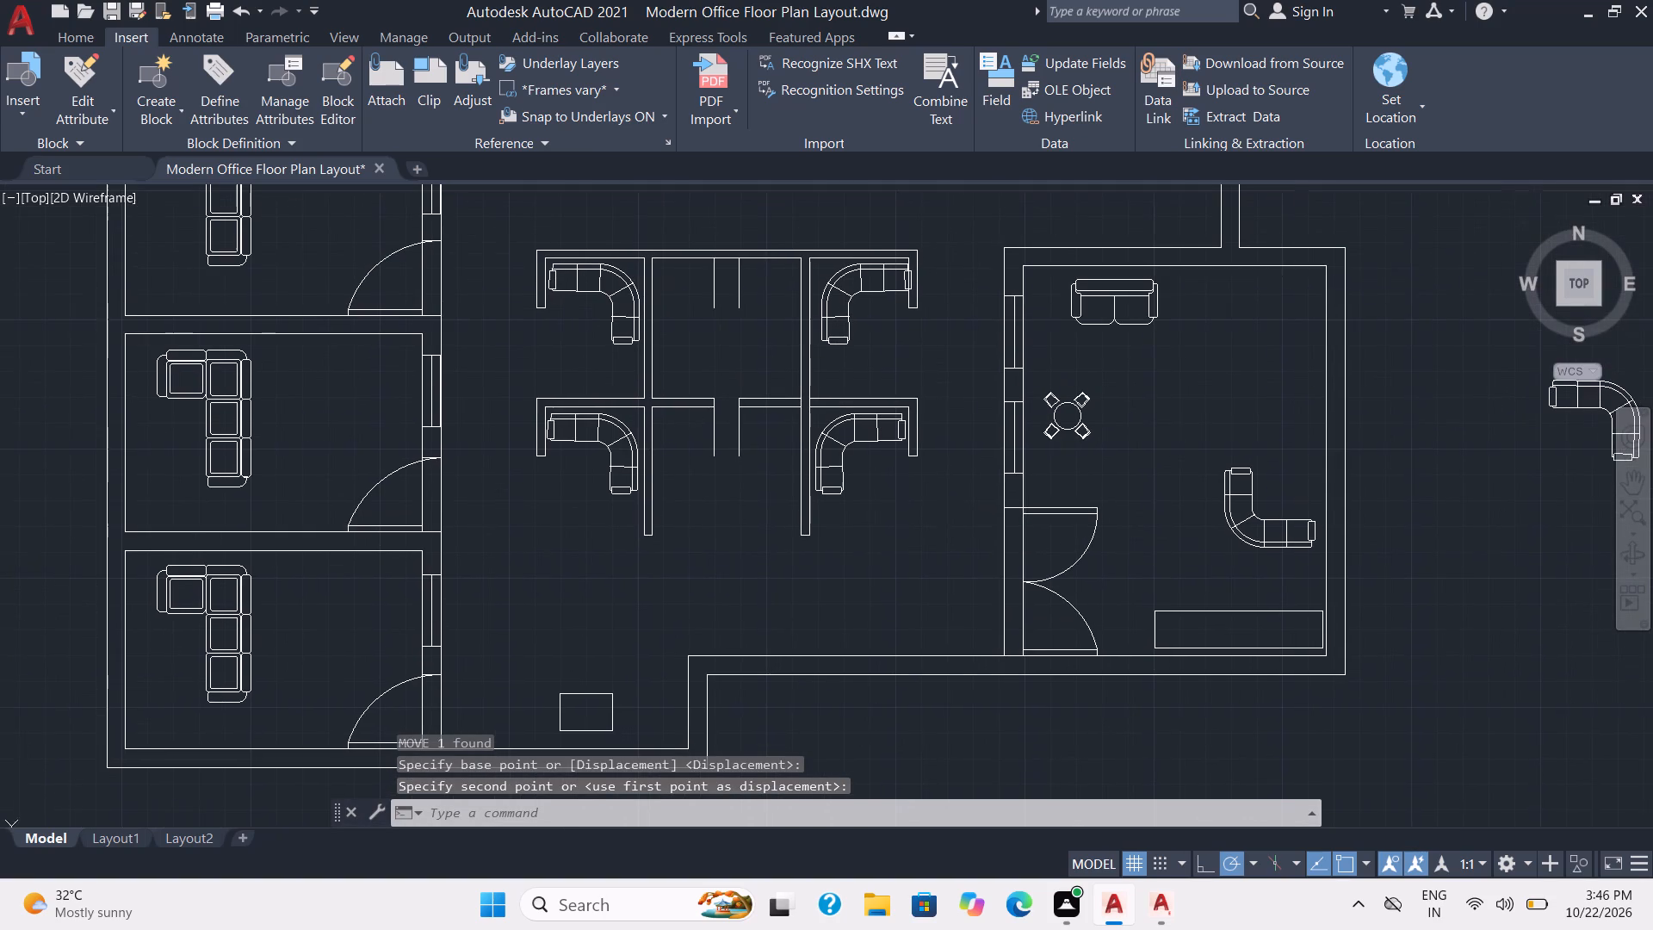
pyautogui.click(880, 344)
pyautogui.click(833, 313)
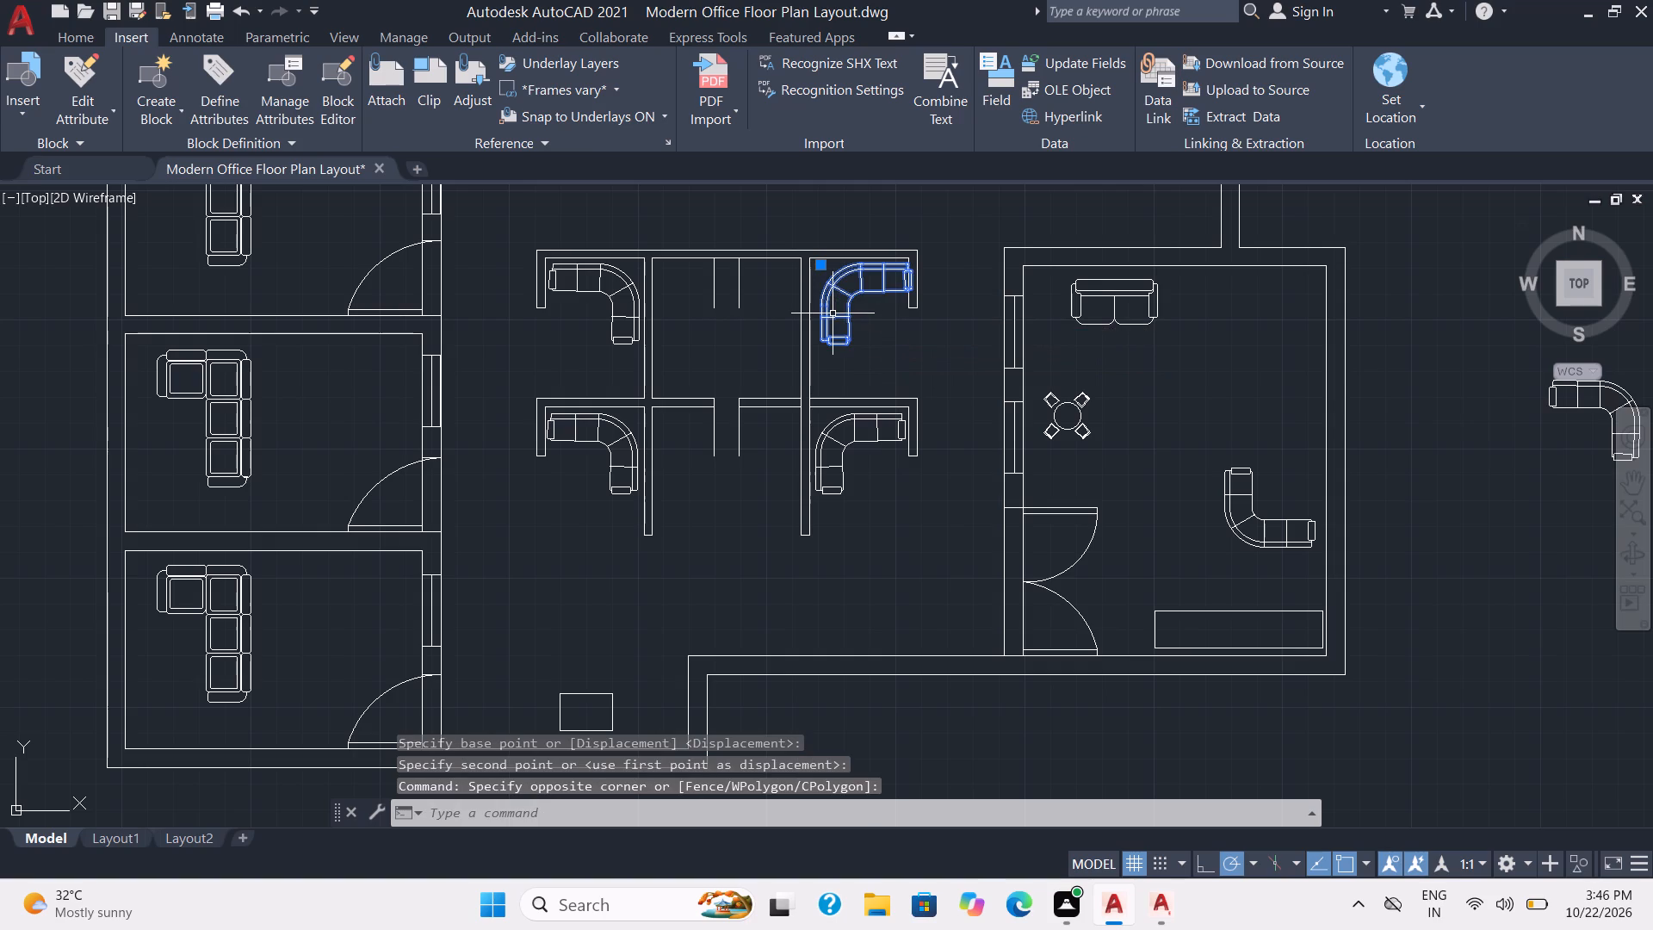
pyautogui.press('m')
pyautogui.press('Return')
pyautogui.click(857, 308)
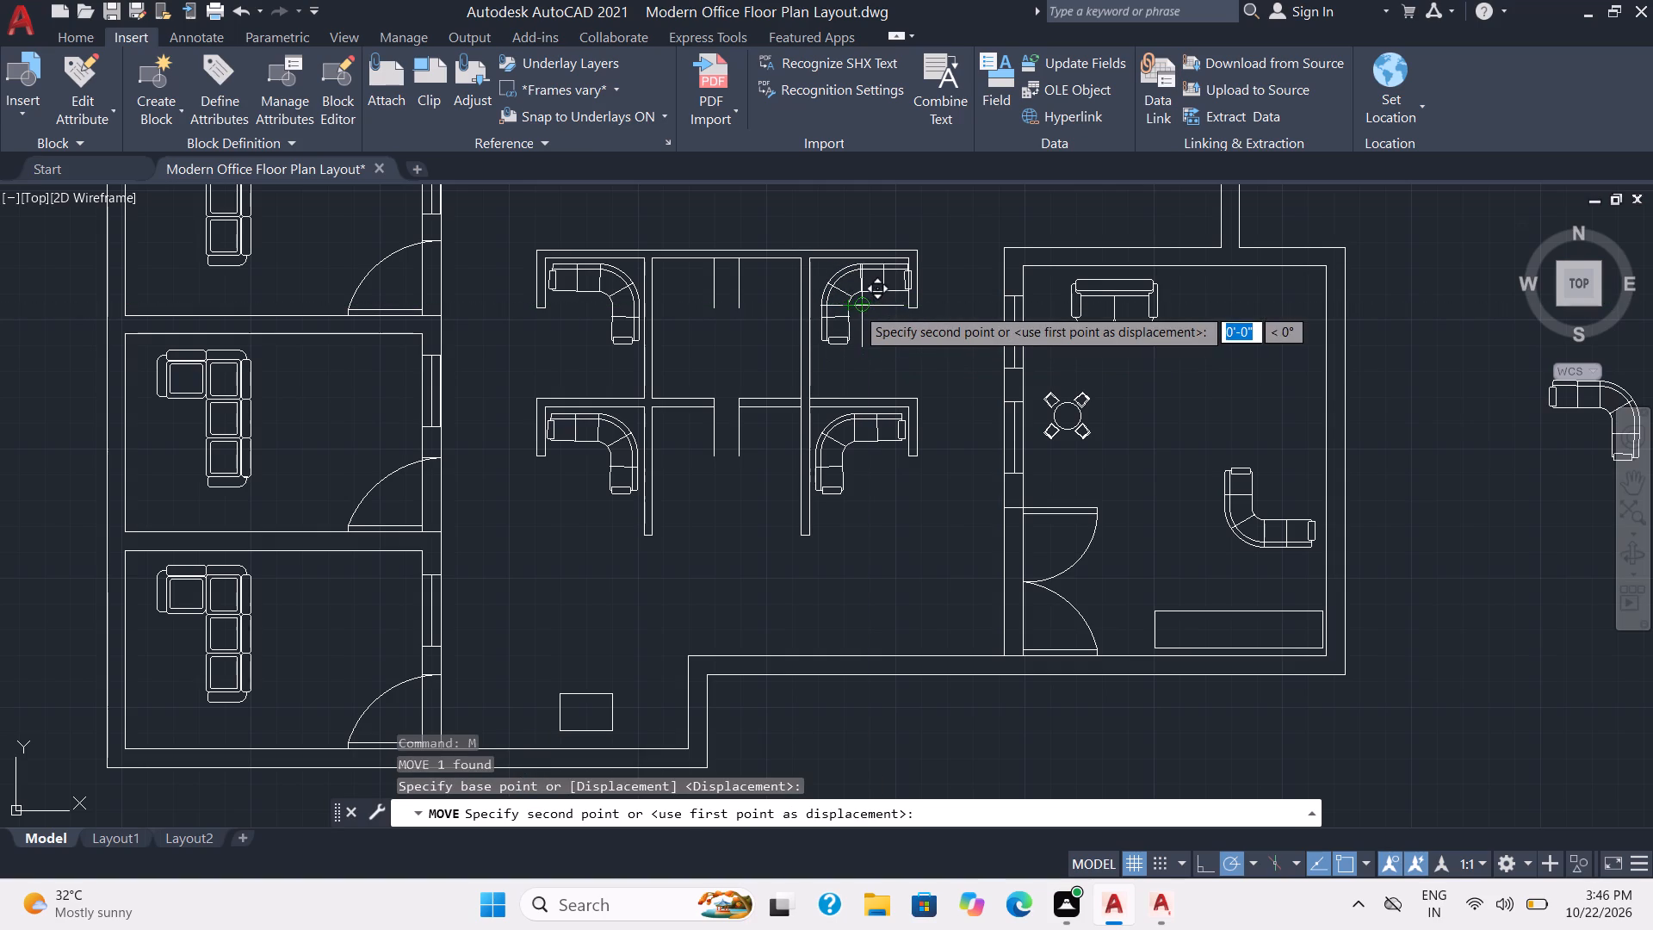
pyautogui.scroll(1, 862, 308)
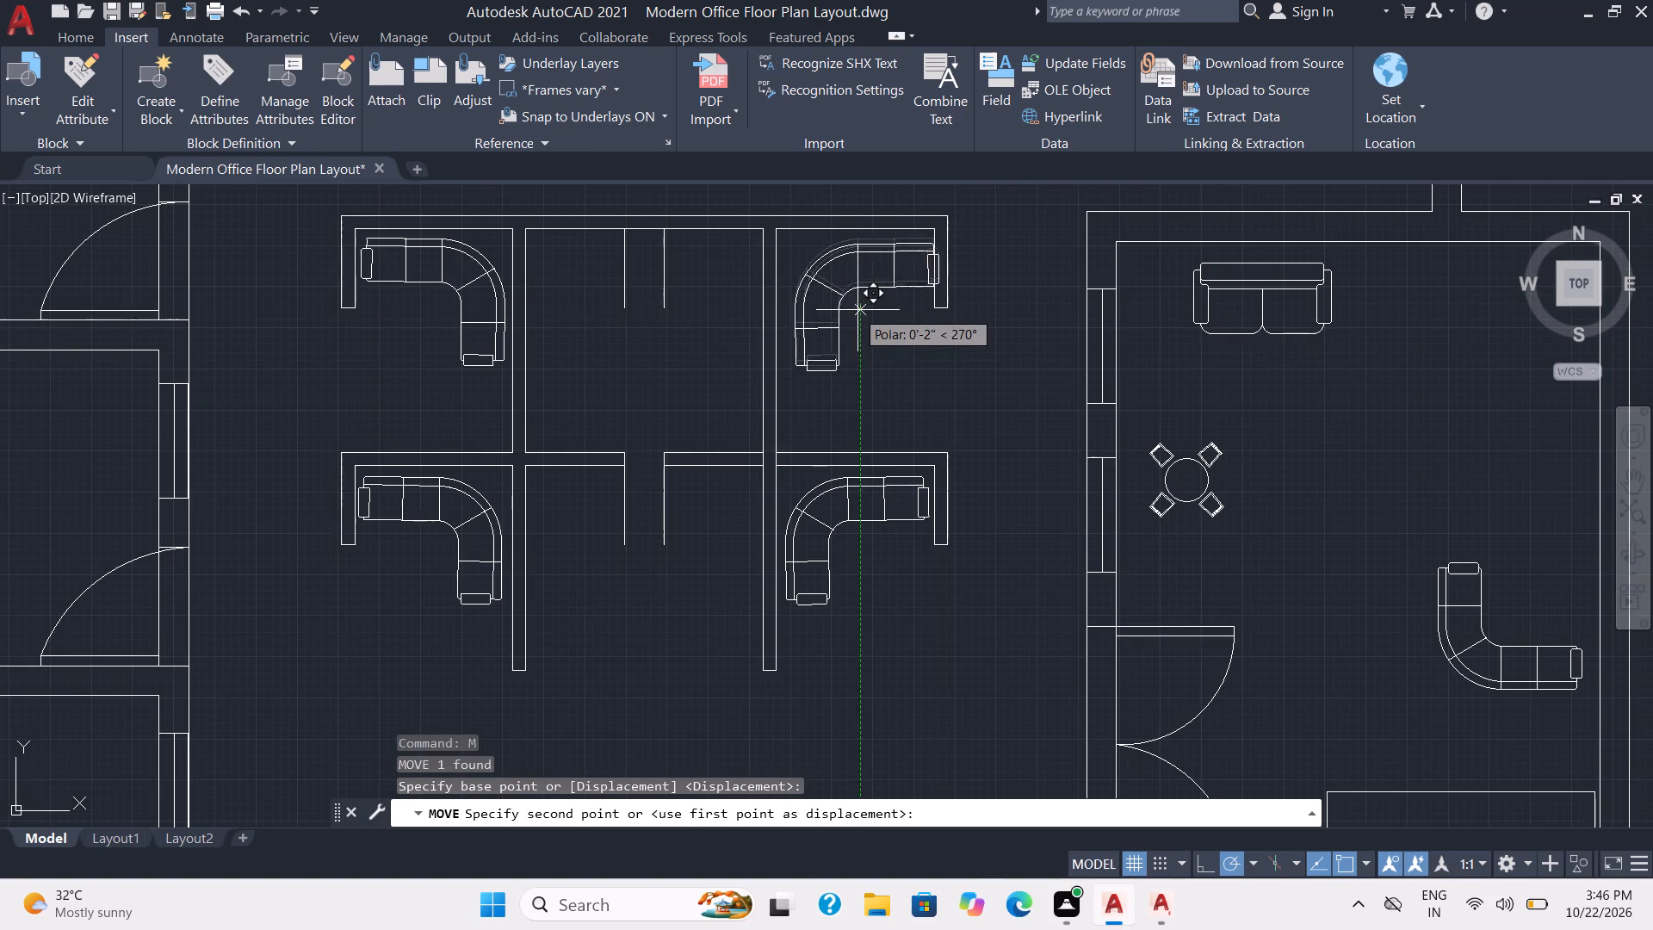
pyautogui.click(851, 311)
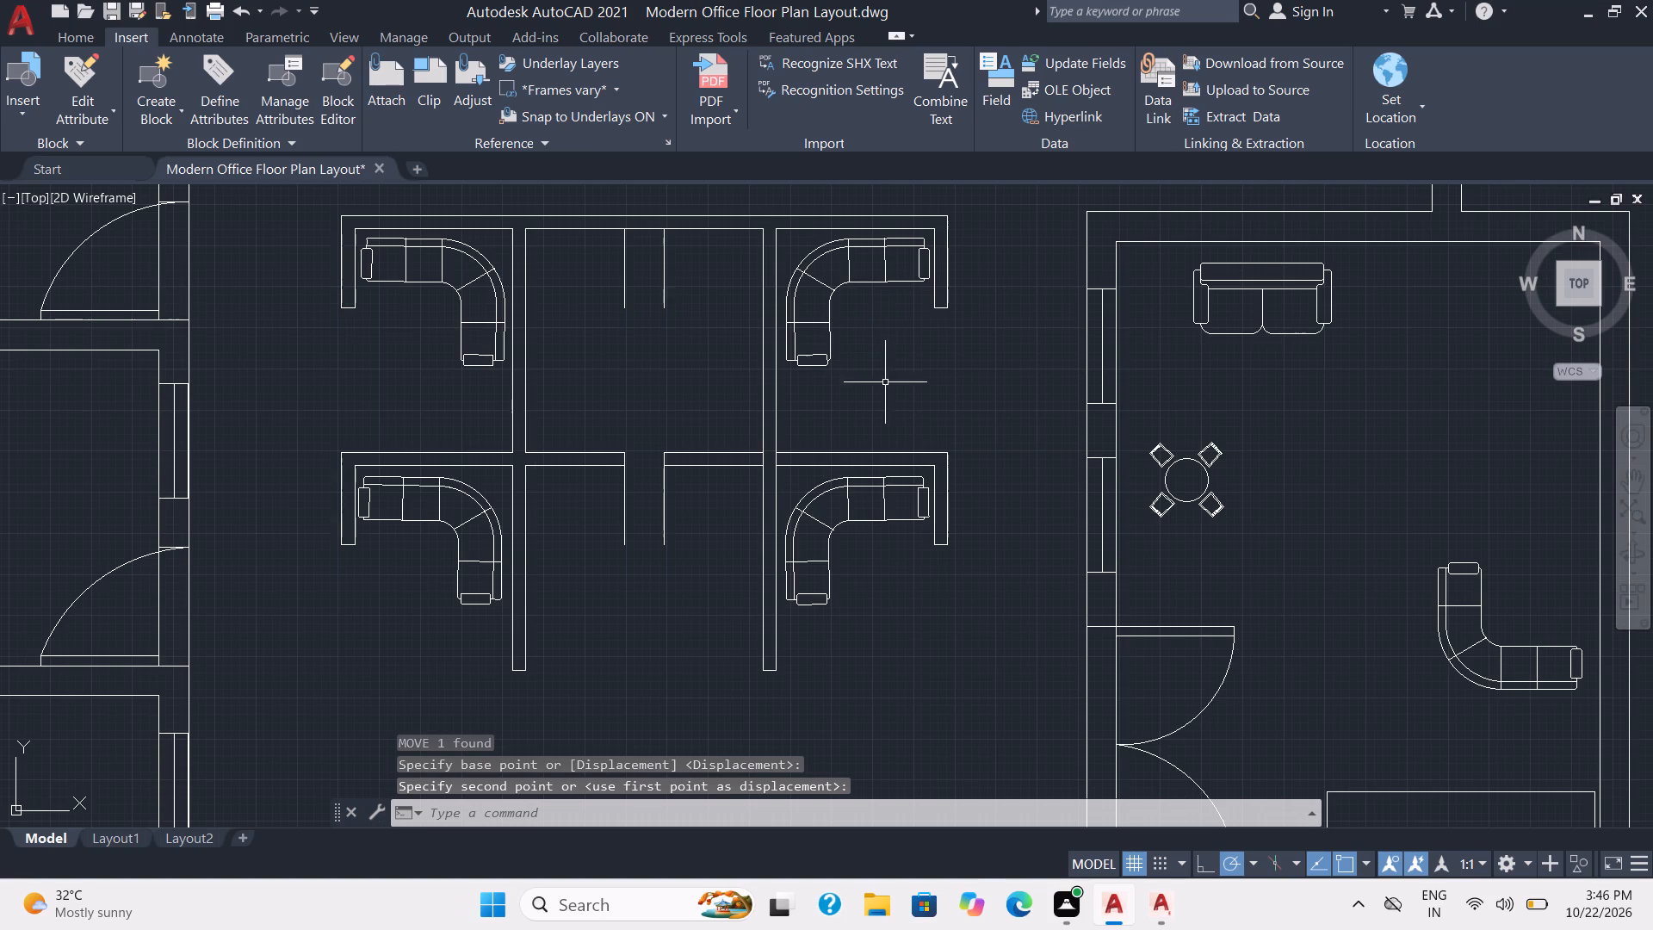
# Scale down the spare curved sofa lying outside the plan, east of the lounge.
pyautogui.scroll(-1, 885, 382)
pyautogui.scroll(-1, 872, 529)
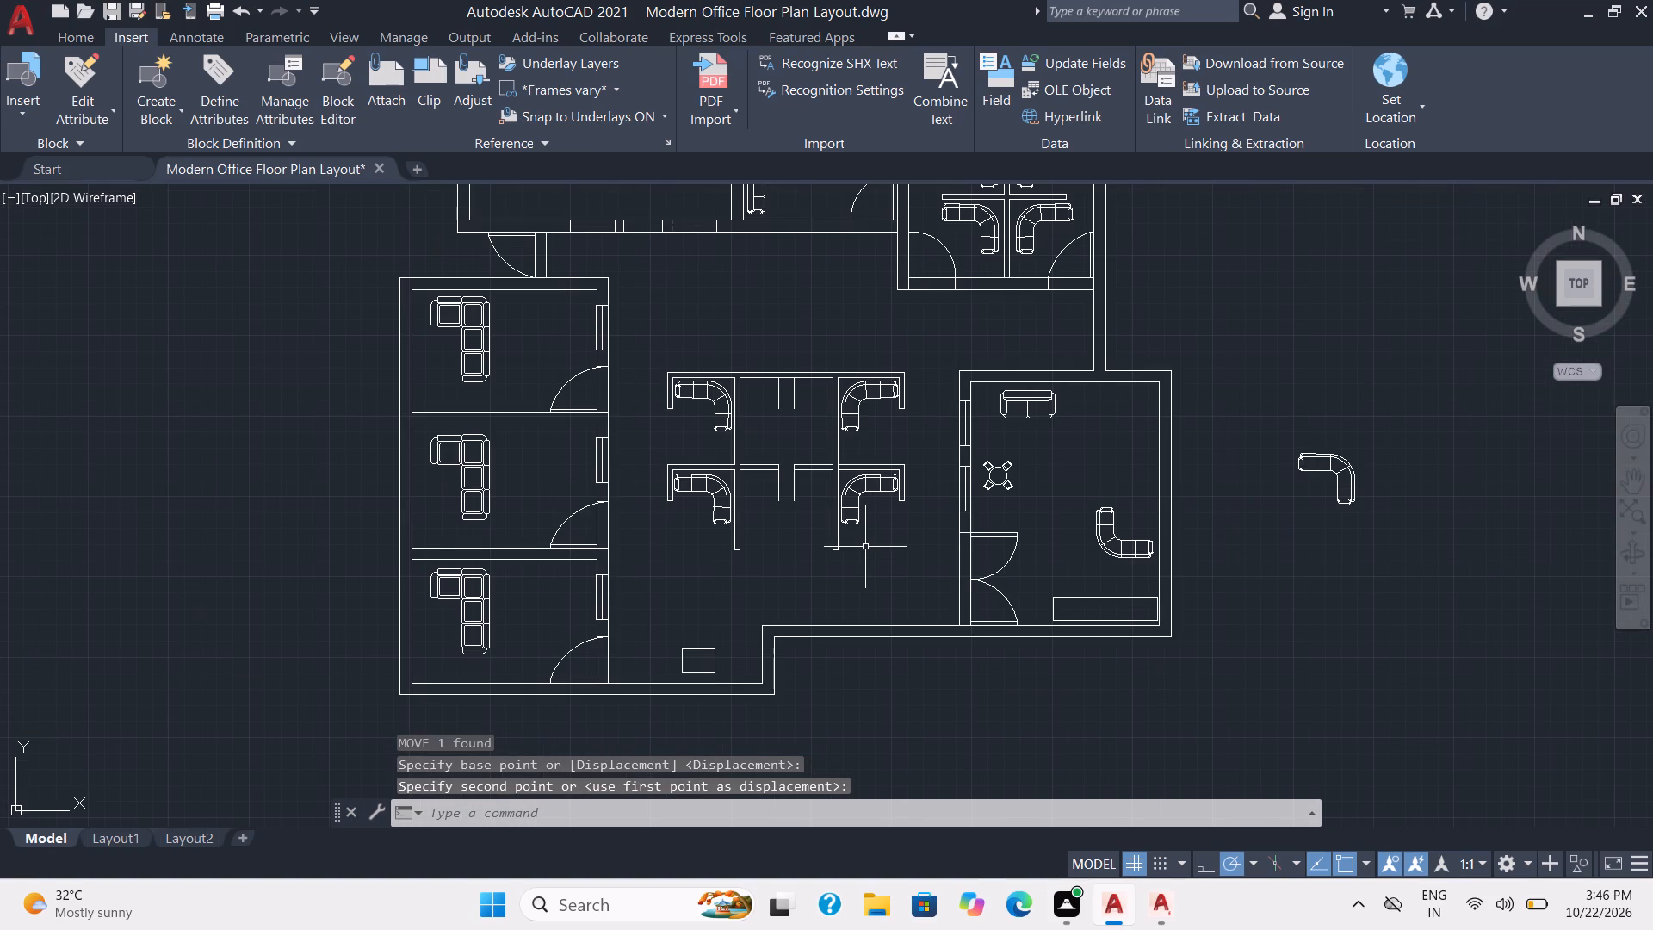
pyautogui.moveTo(865, 547); pyautogui.dragTo(803, 542, button='middle')
pyautogui.click(1291, 542)
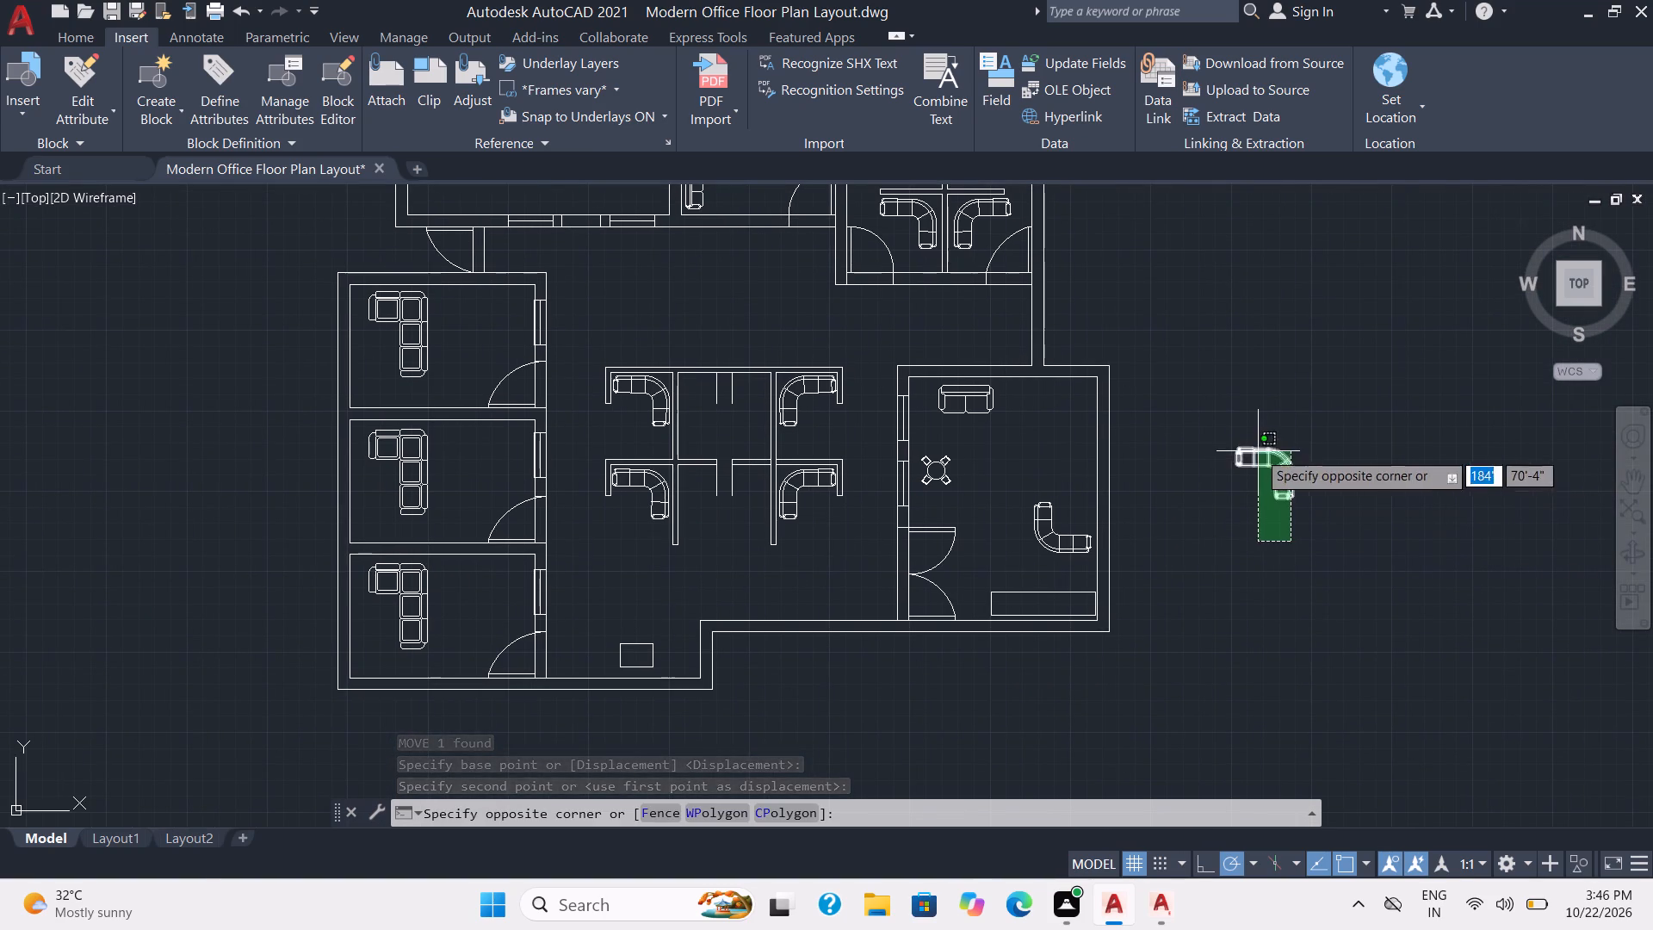
pyautogui.moveTo(1258, 451); pyautogui.dragTo(1268, 445)
pyautogui.write('sc')
pyautogui.press('Return')
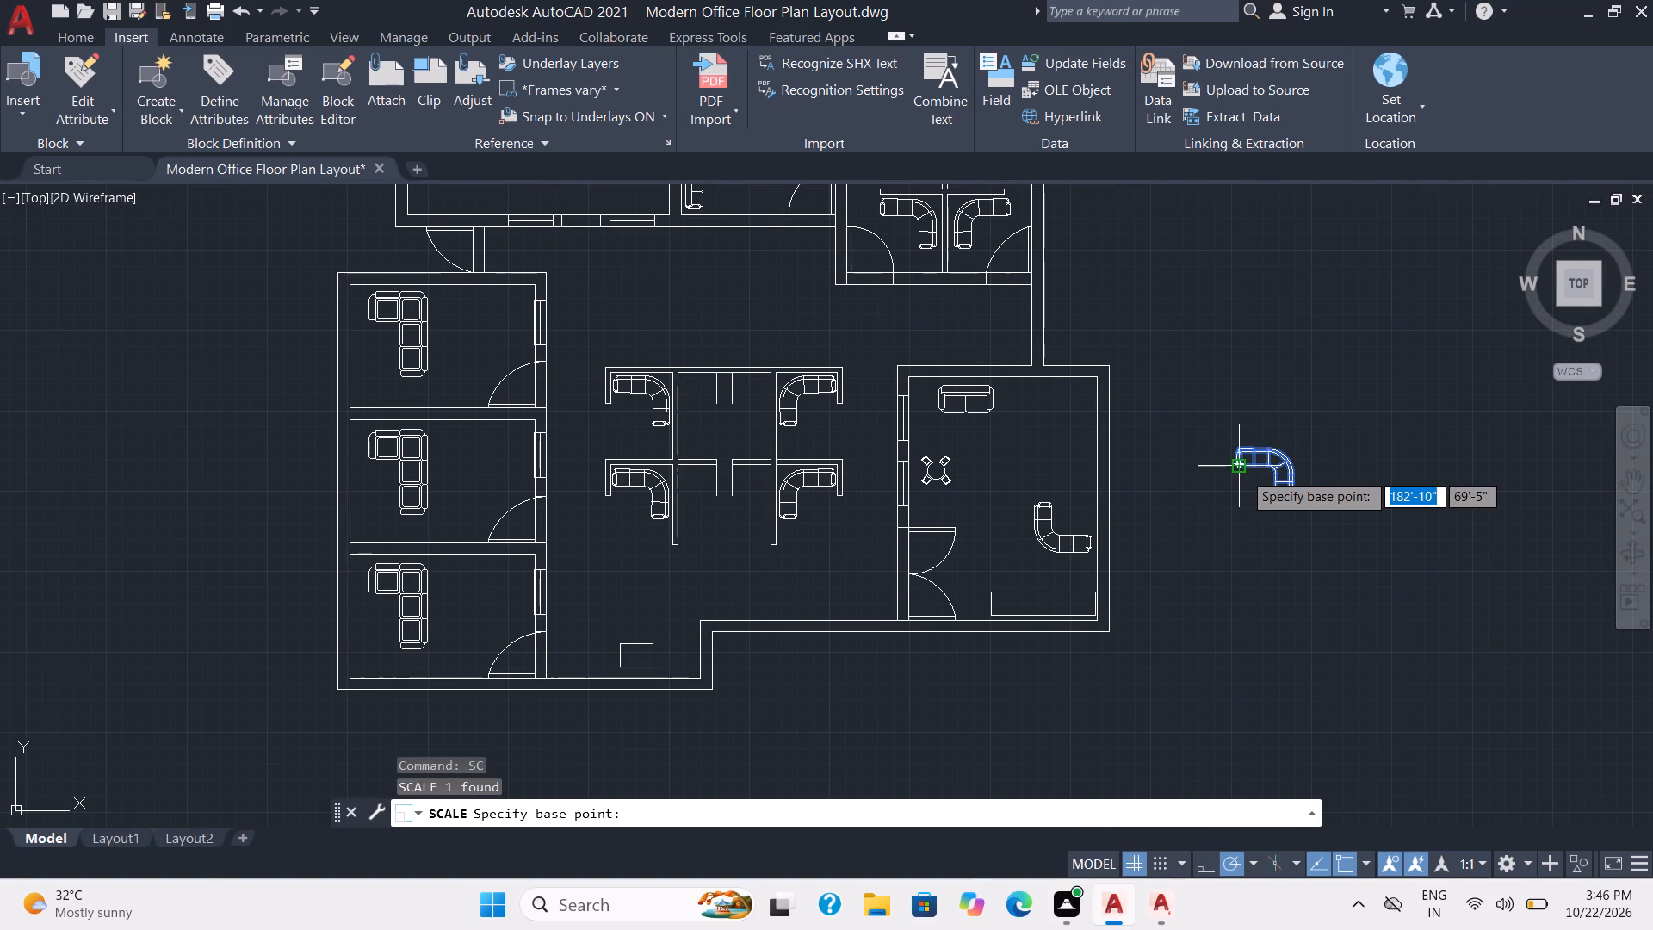
pyautogui.click(1252, 460)
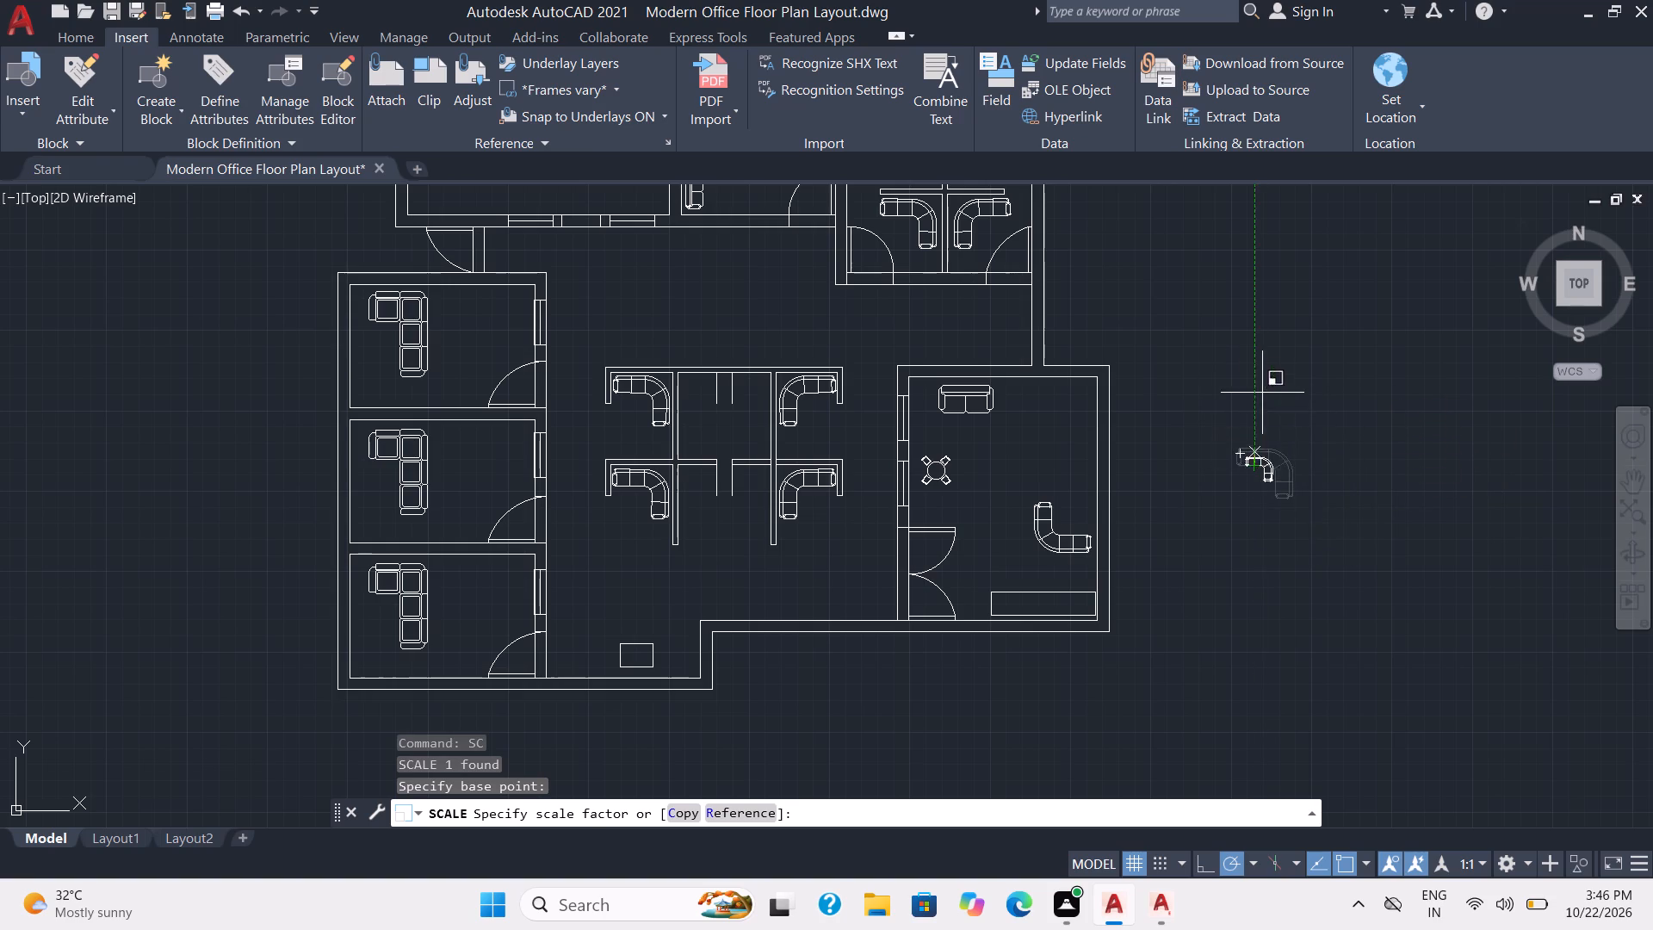
pyautogui.click(1259, 445)
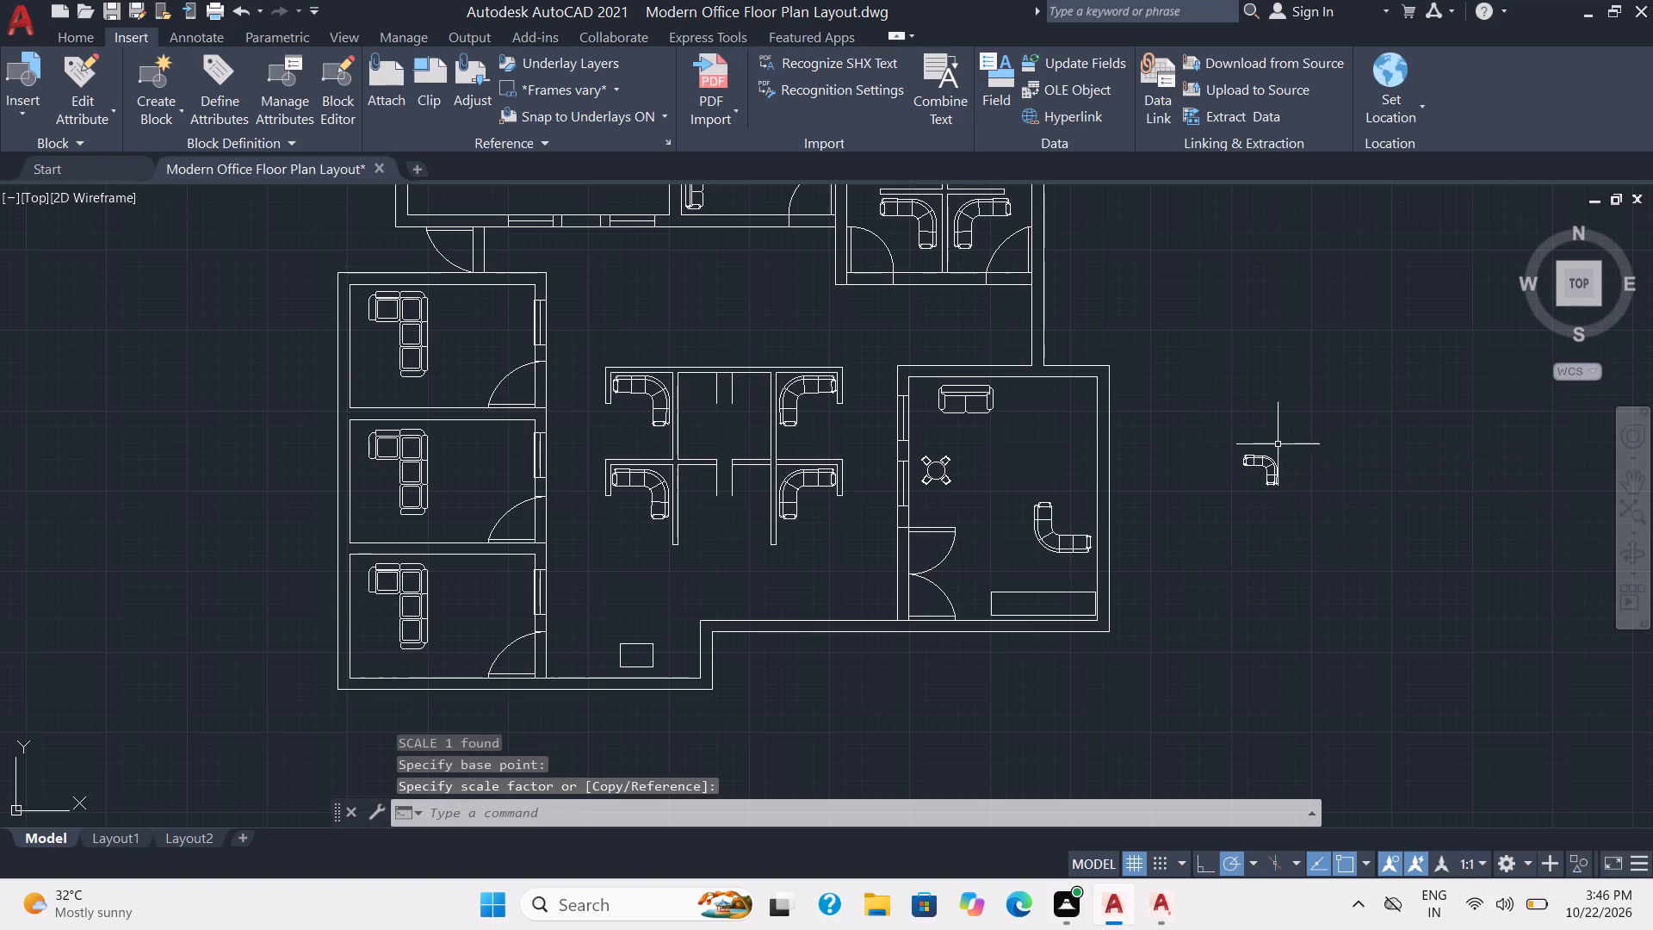
# Move the reduced curved sofa into the central cluster's northern inner compartment, east of the two short partitions.
pyautogui.click(1305, 498)
pyautogui.click(1224, 417)
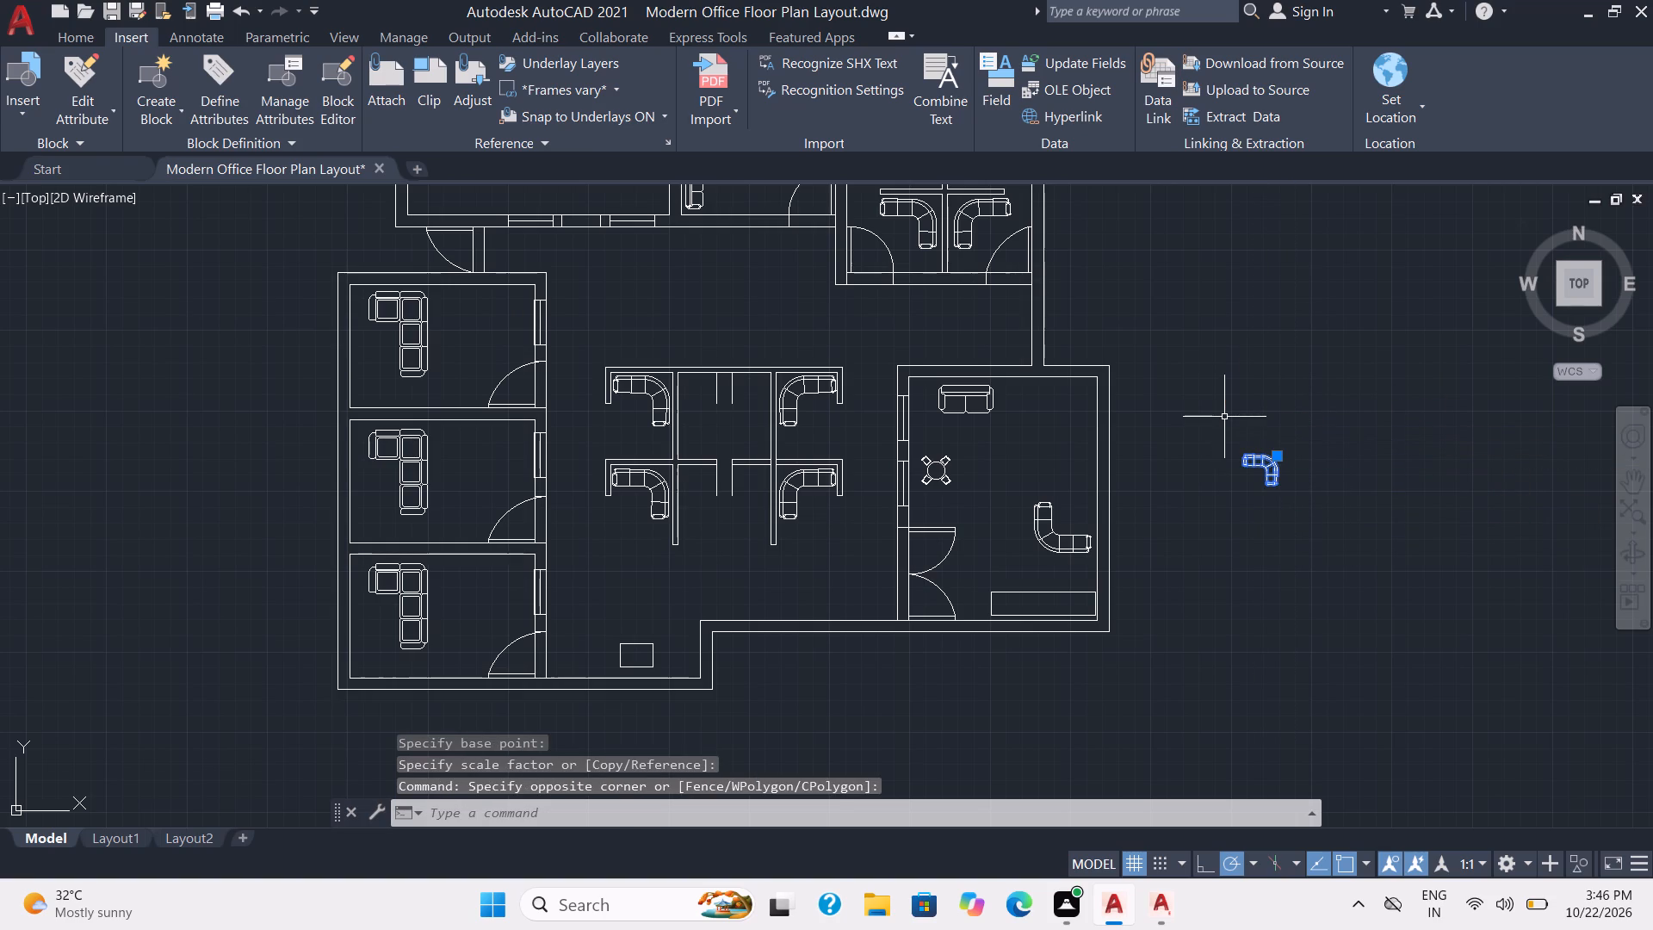
pyautogui.press('m')
pyautogui.press('Return')
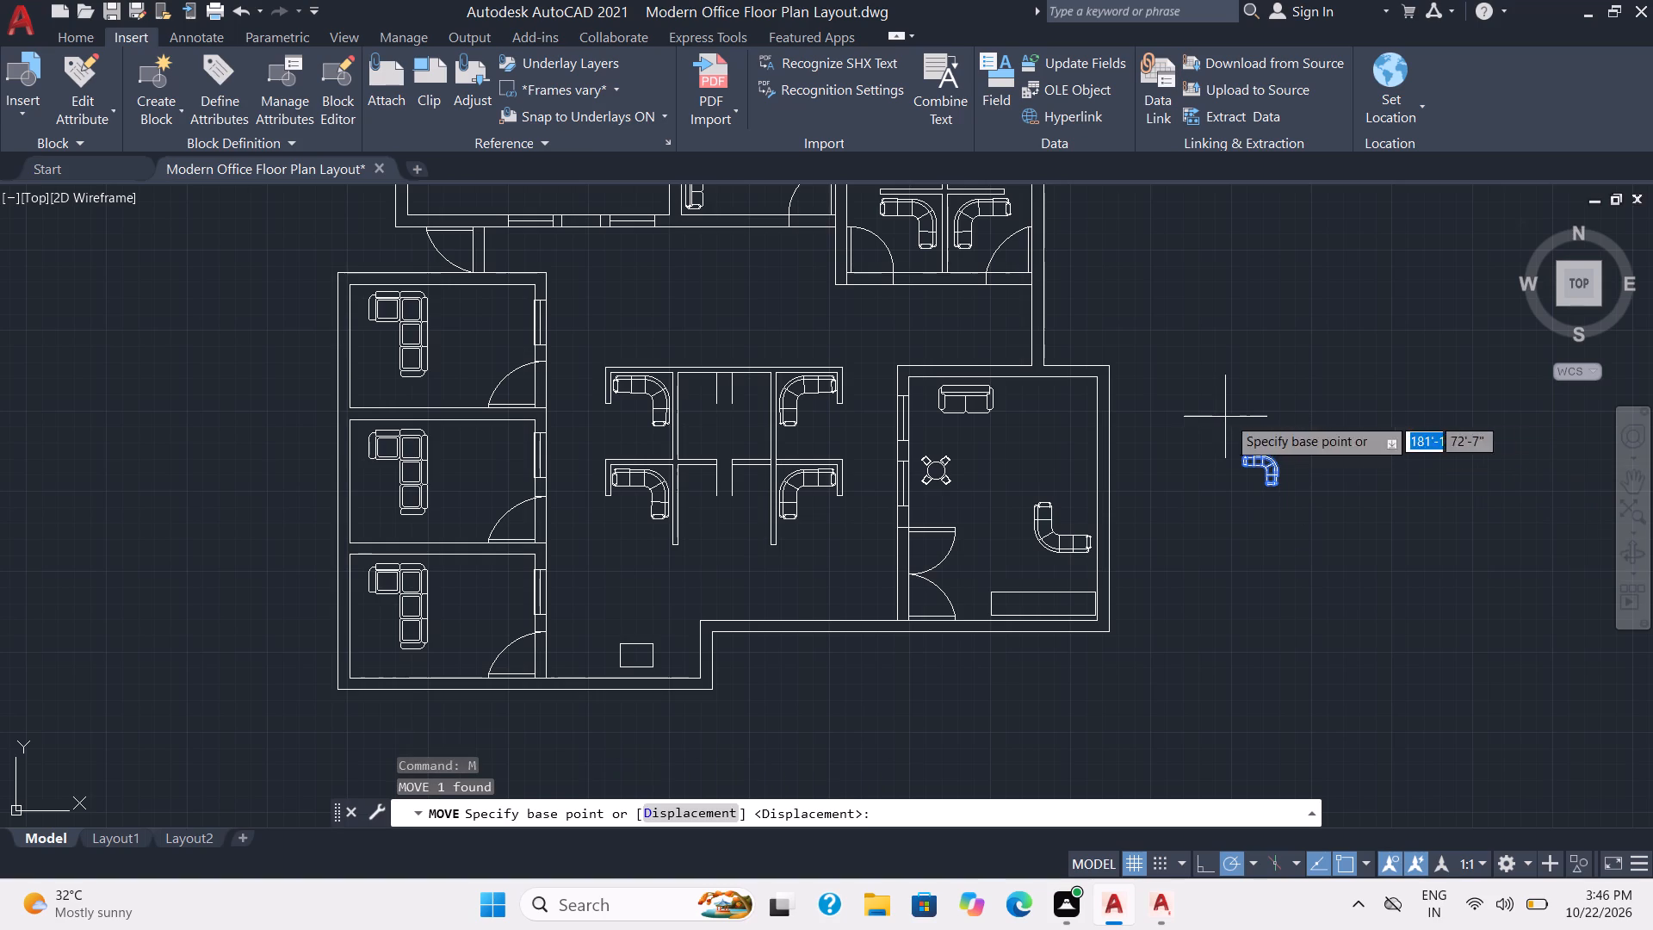
pyautogui.click(1274, 469)
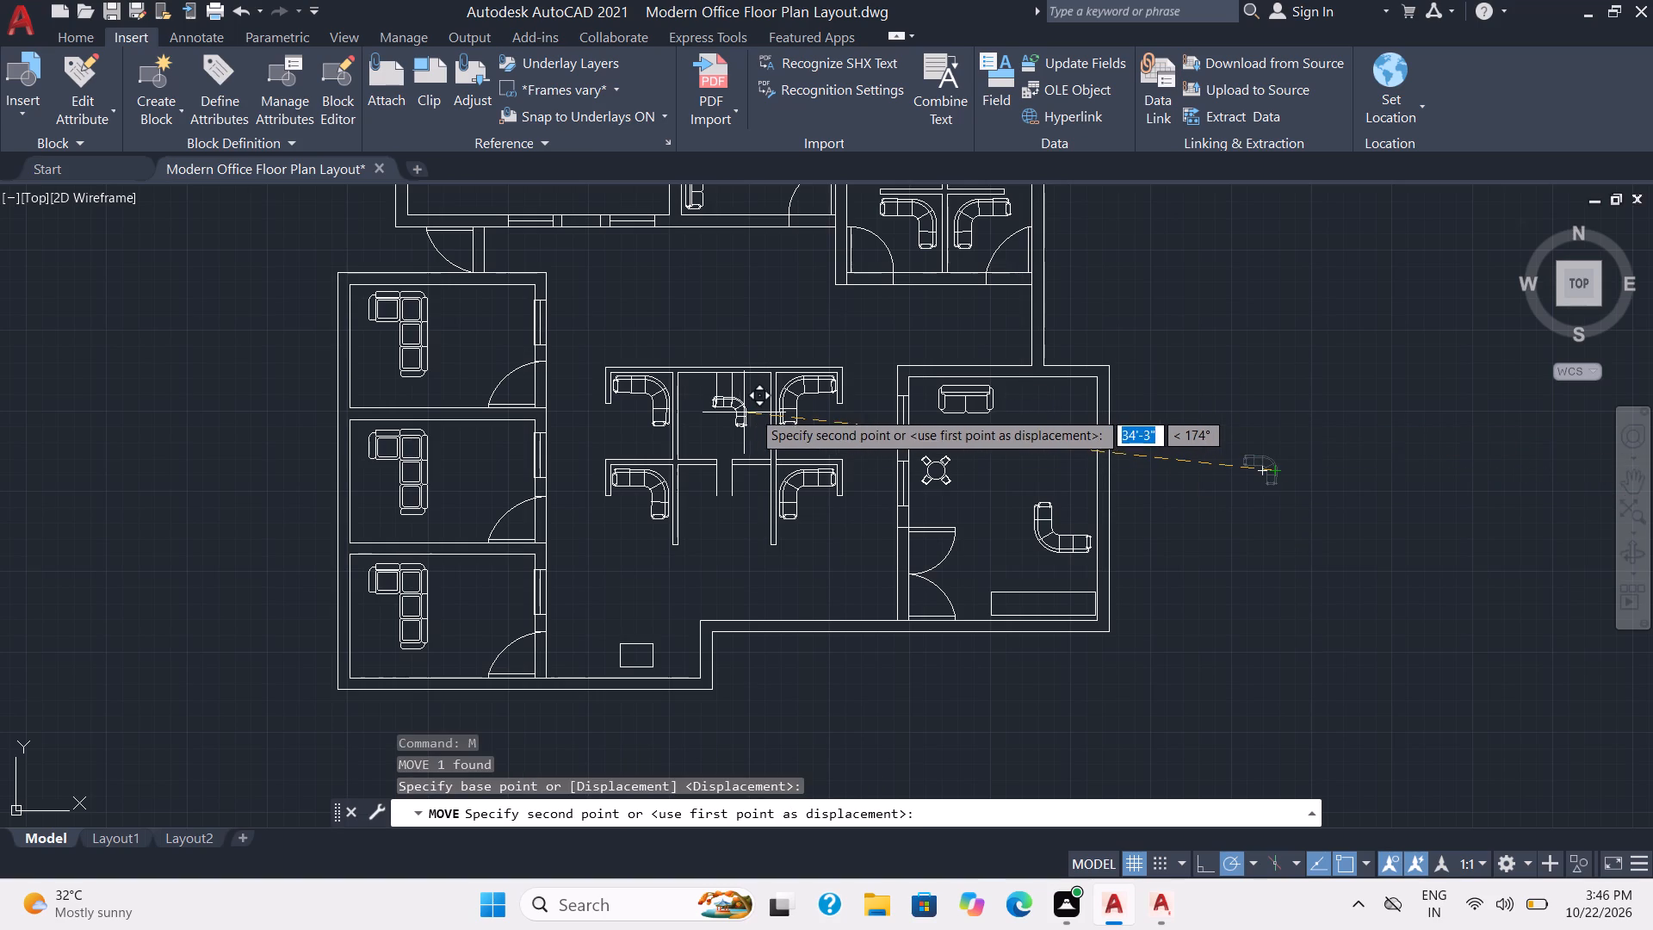
pyautogui.scroll(2, 758, 409)
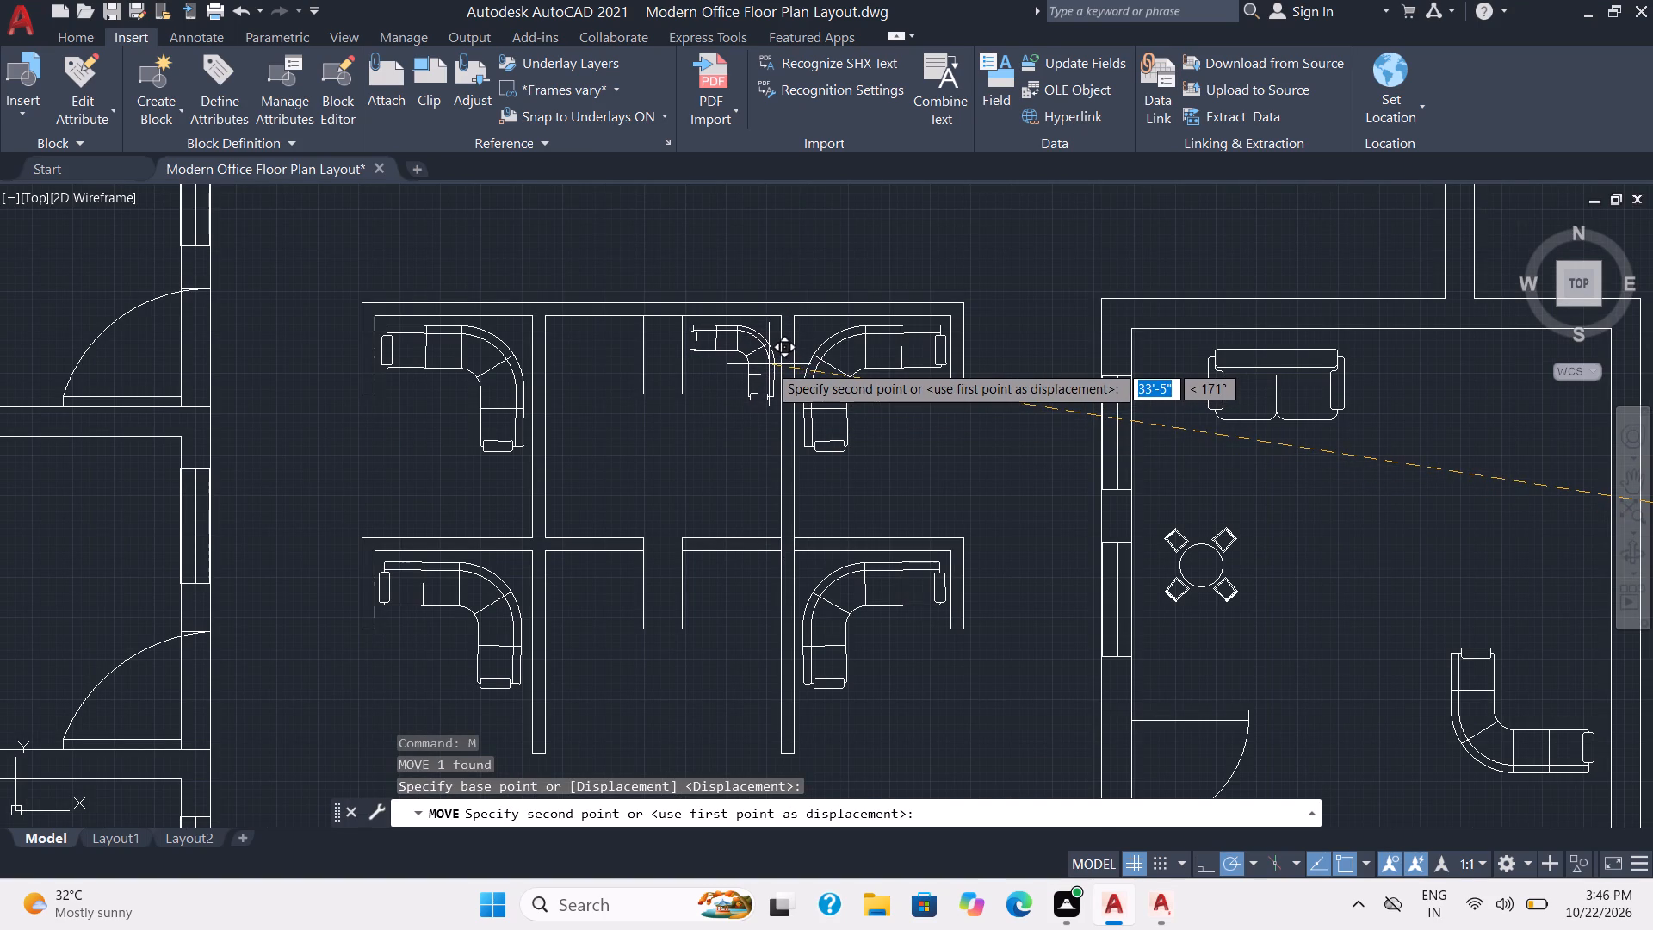
pyautogui.click(769, 364)
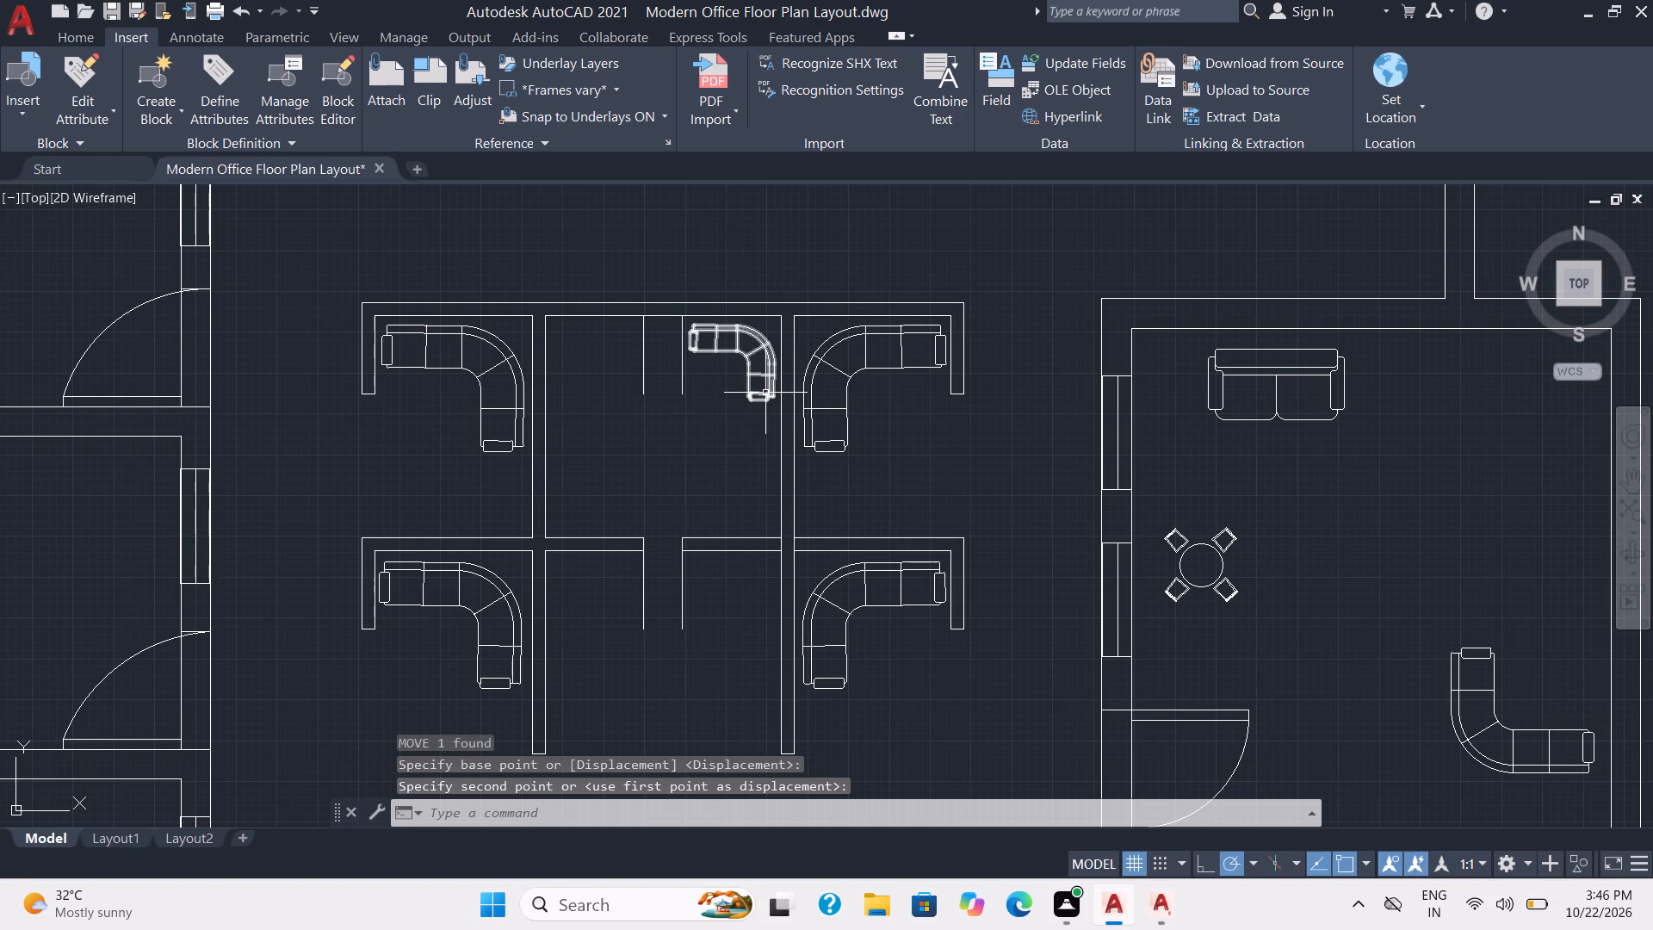
# Copy the small curved sofa straight south into the matching inner compartment of the cluster's lower row.
pyautogui.click(765, 393)
pyautogui.press('c')
pyautogui.press('o')
pyautogui.press('Return')
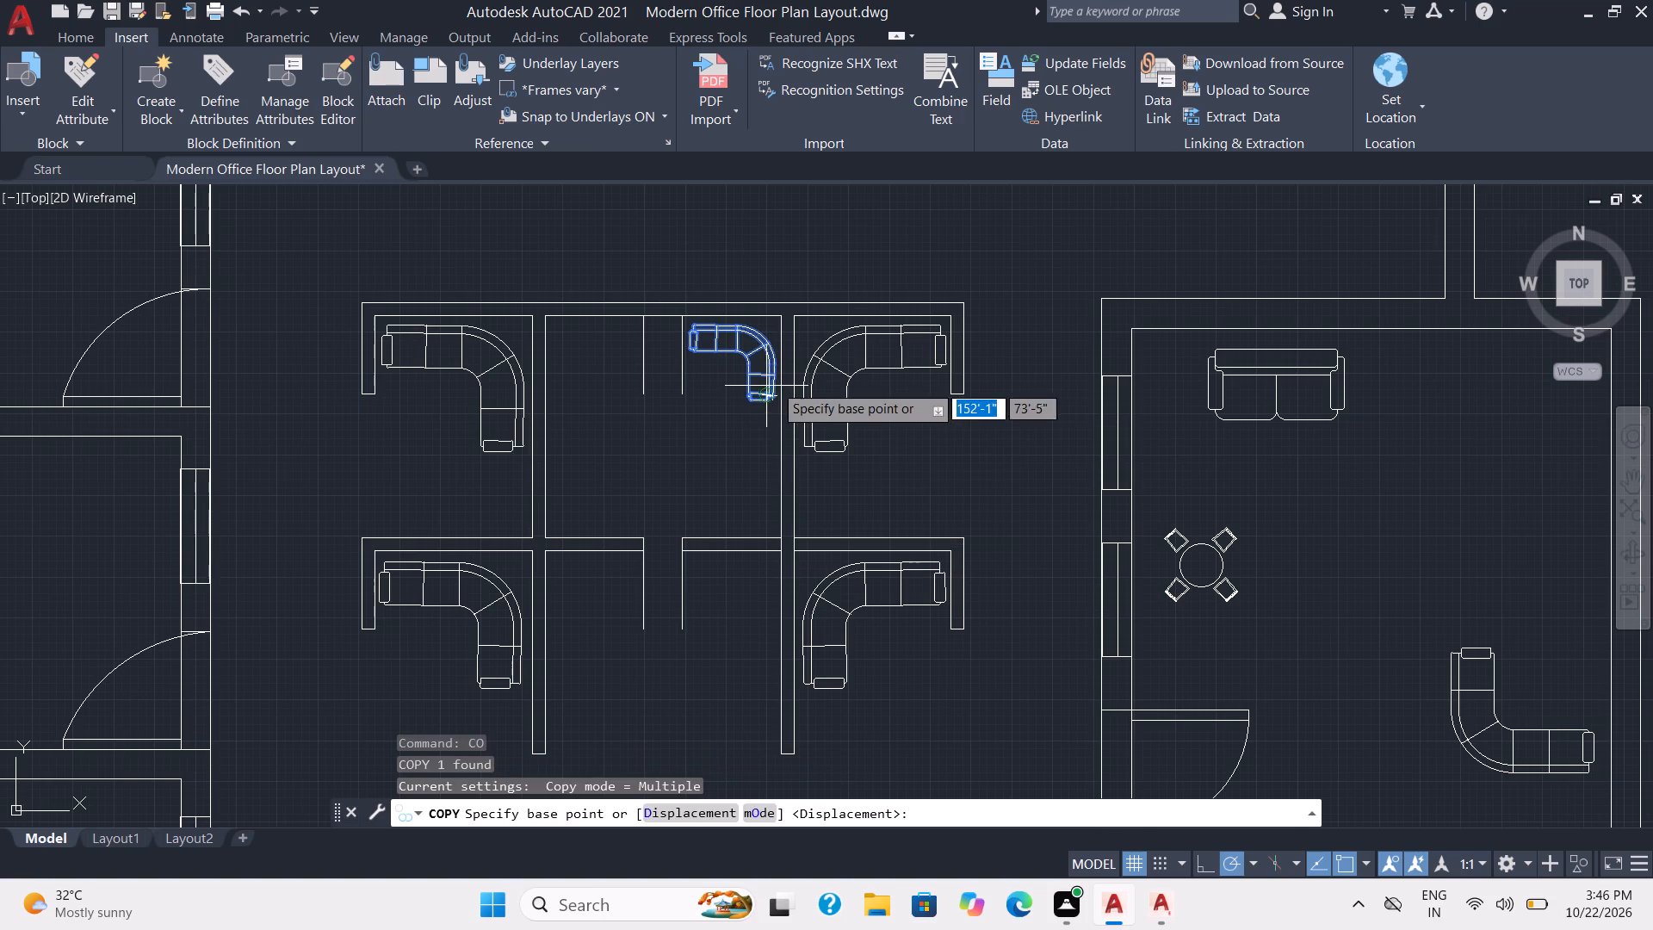
pyautogui.click(741, 360)
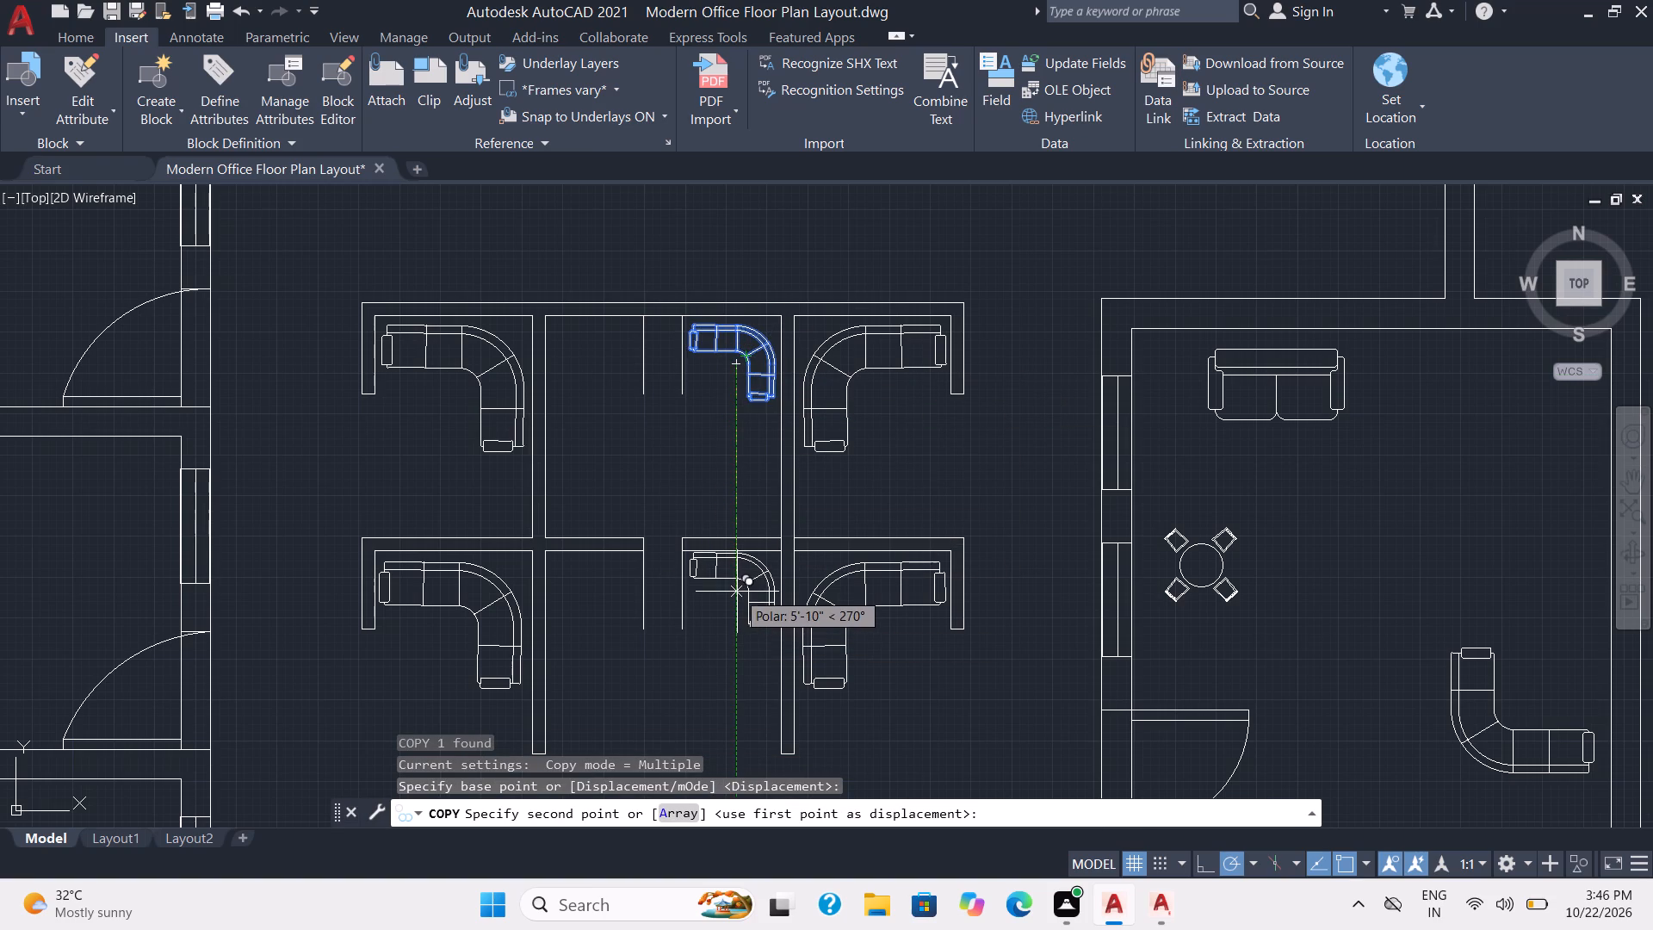
pyautogui.click(738, 600)
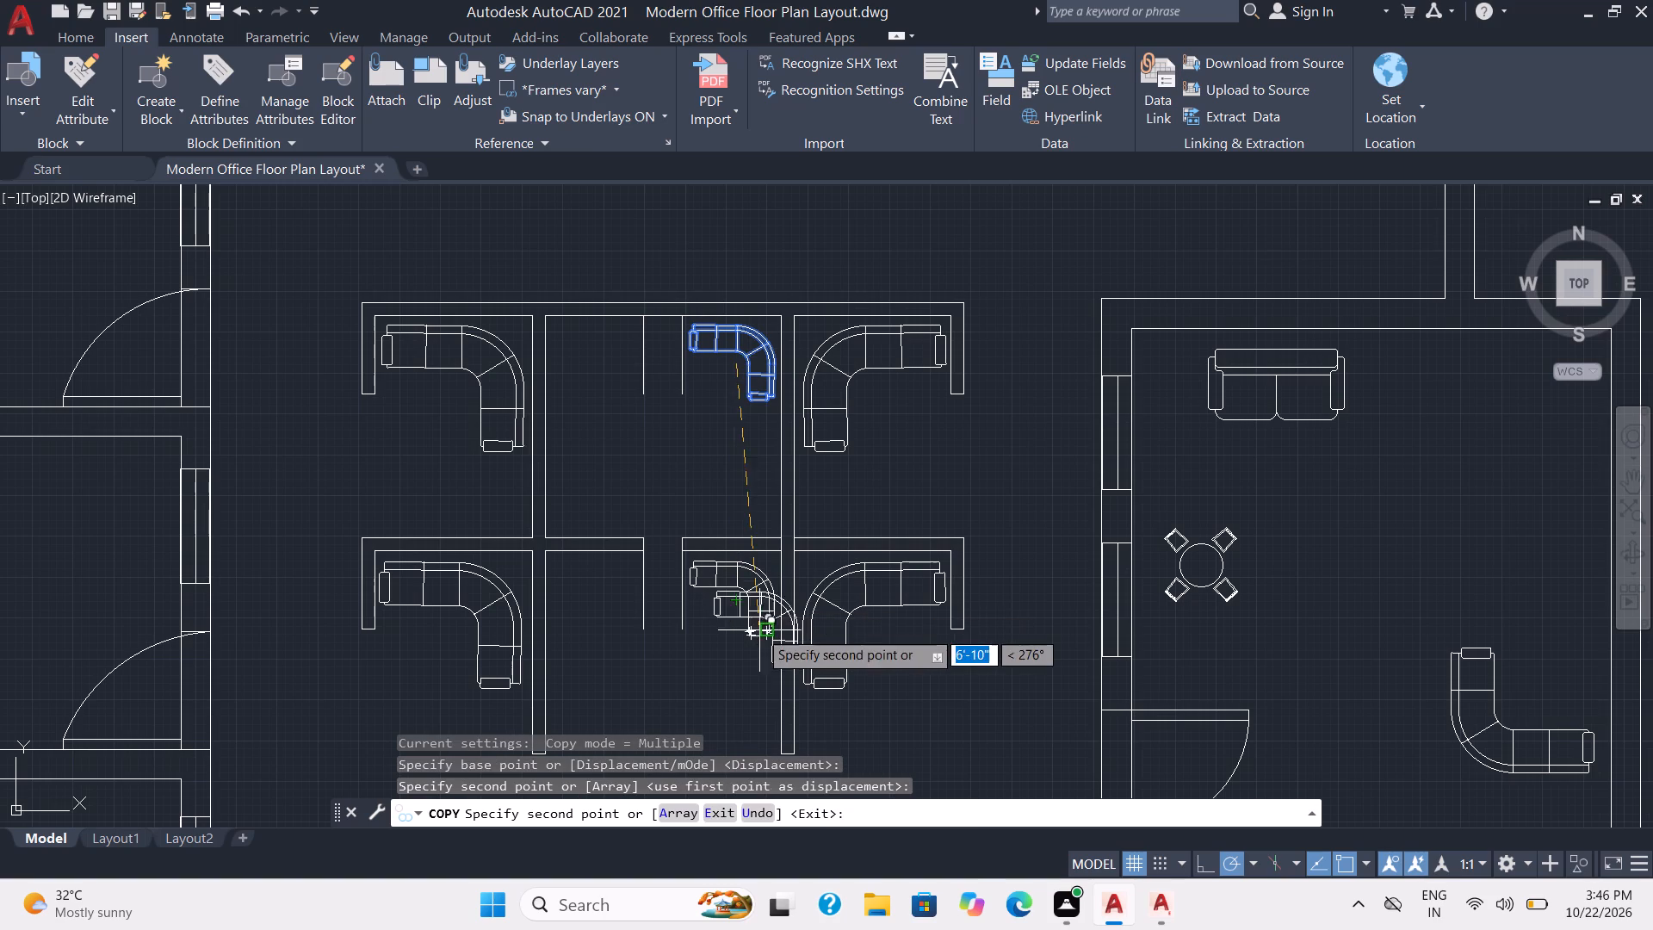
pyautogui.press('Escape')
# Mirror the two small curved sofas across the cluster's north-south centre line into the west inner compartments, keeping the originals.
pyautogui.click(756, 645)
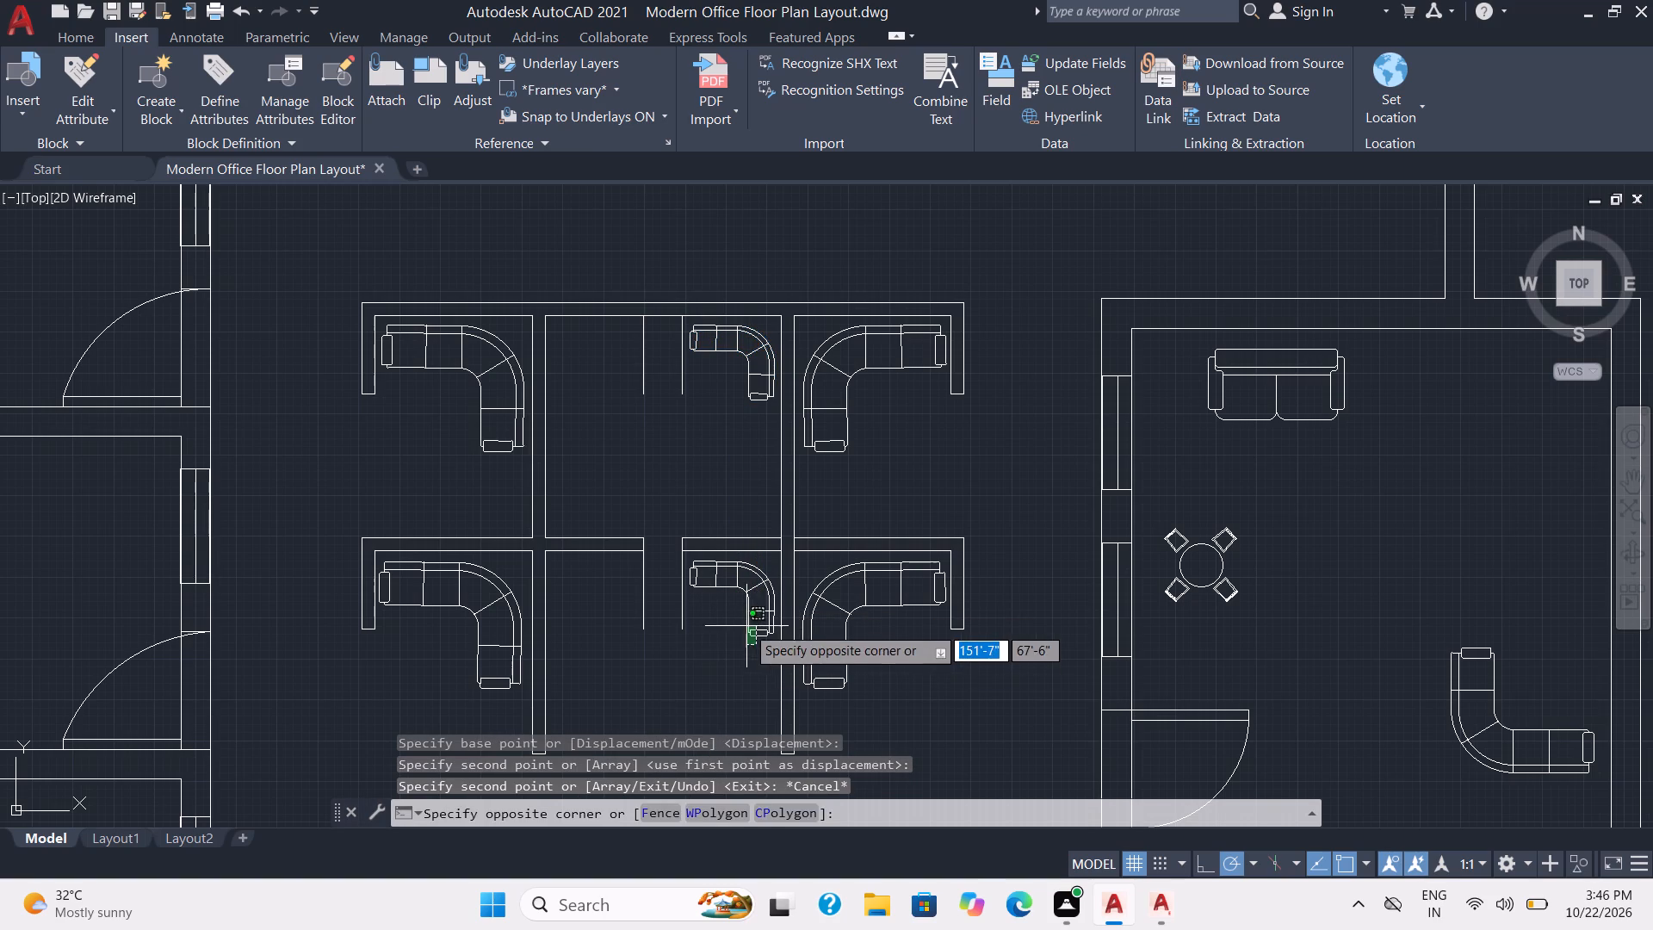
pyautogui.click(738, 598)
pyautogui.click(767, 386)
pyautogui.write('mi')
pyautogui.press('Return')
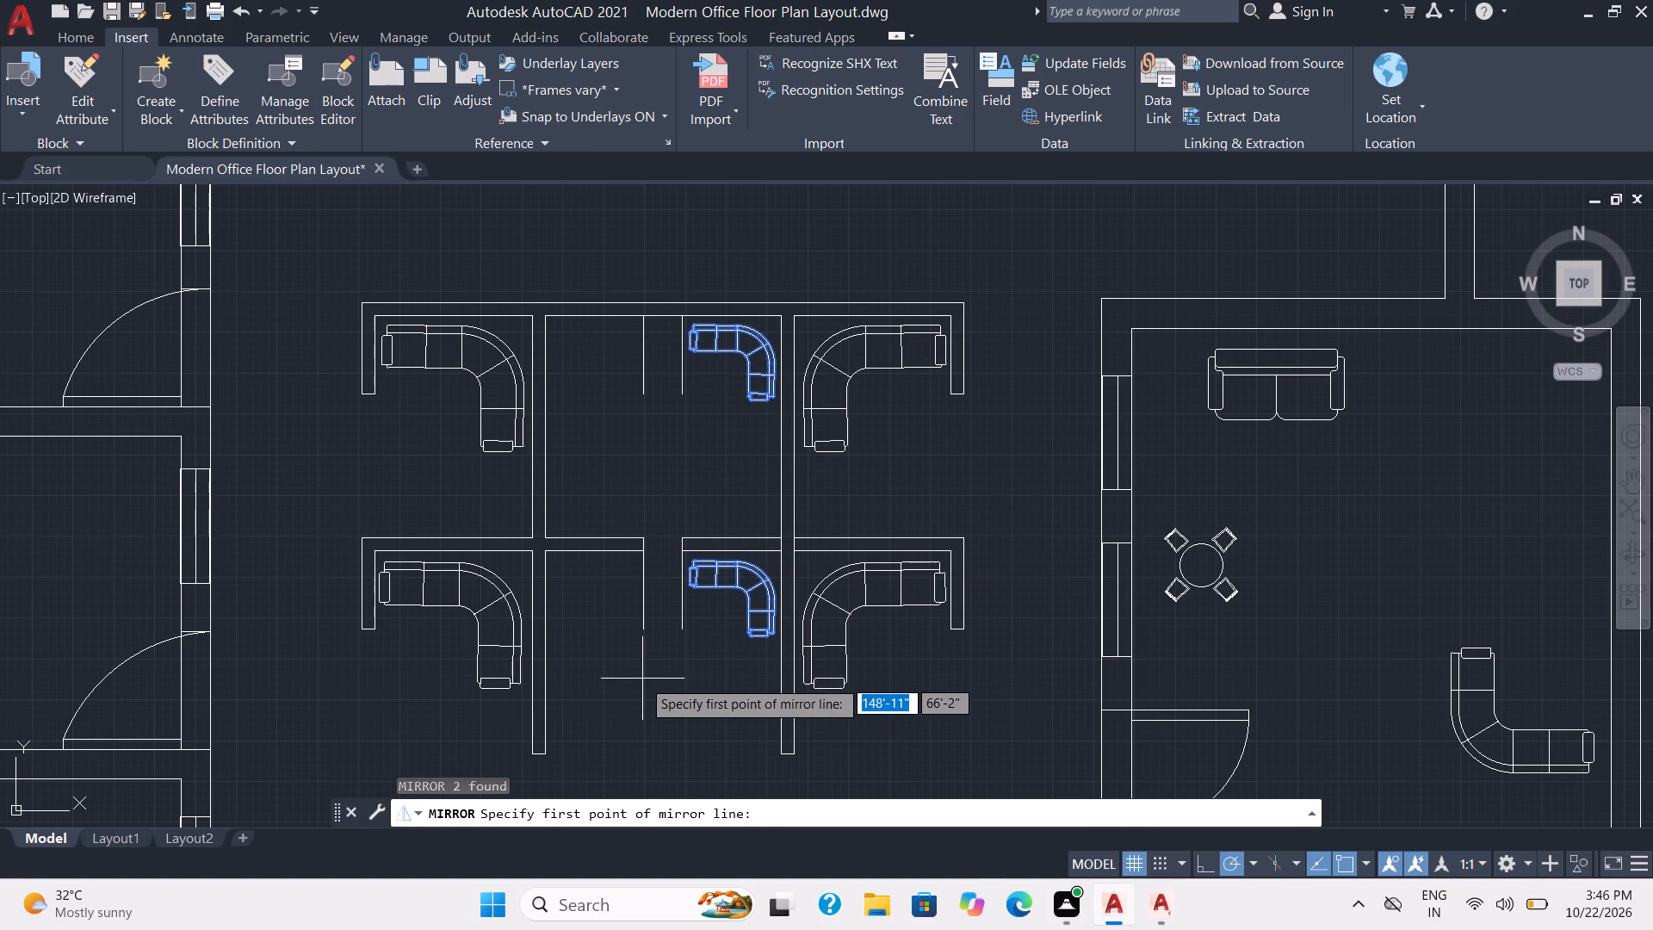
pyautogui.click(663, 671)
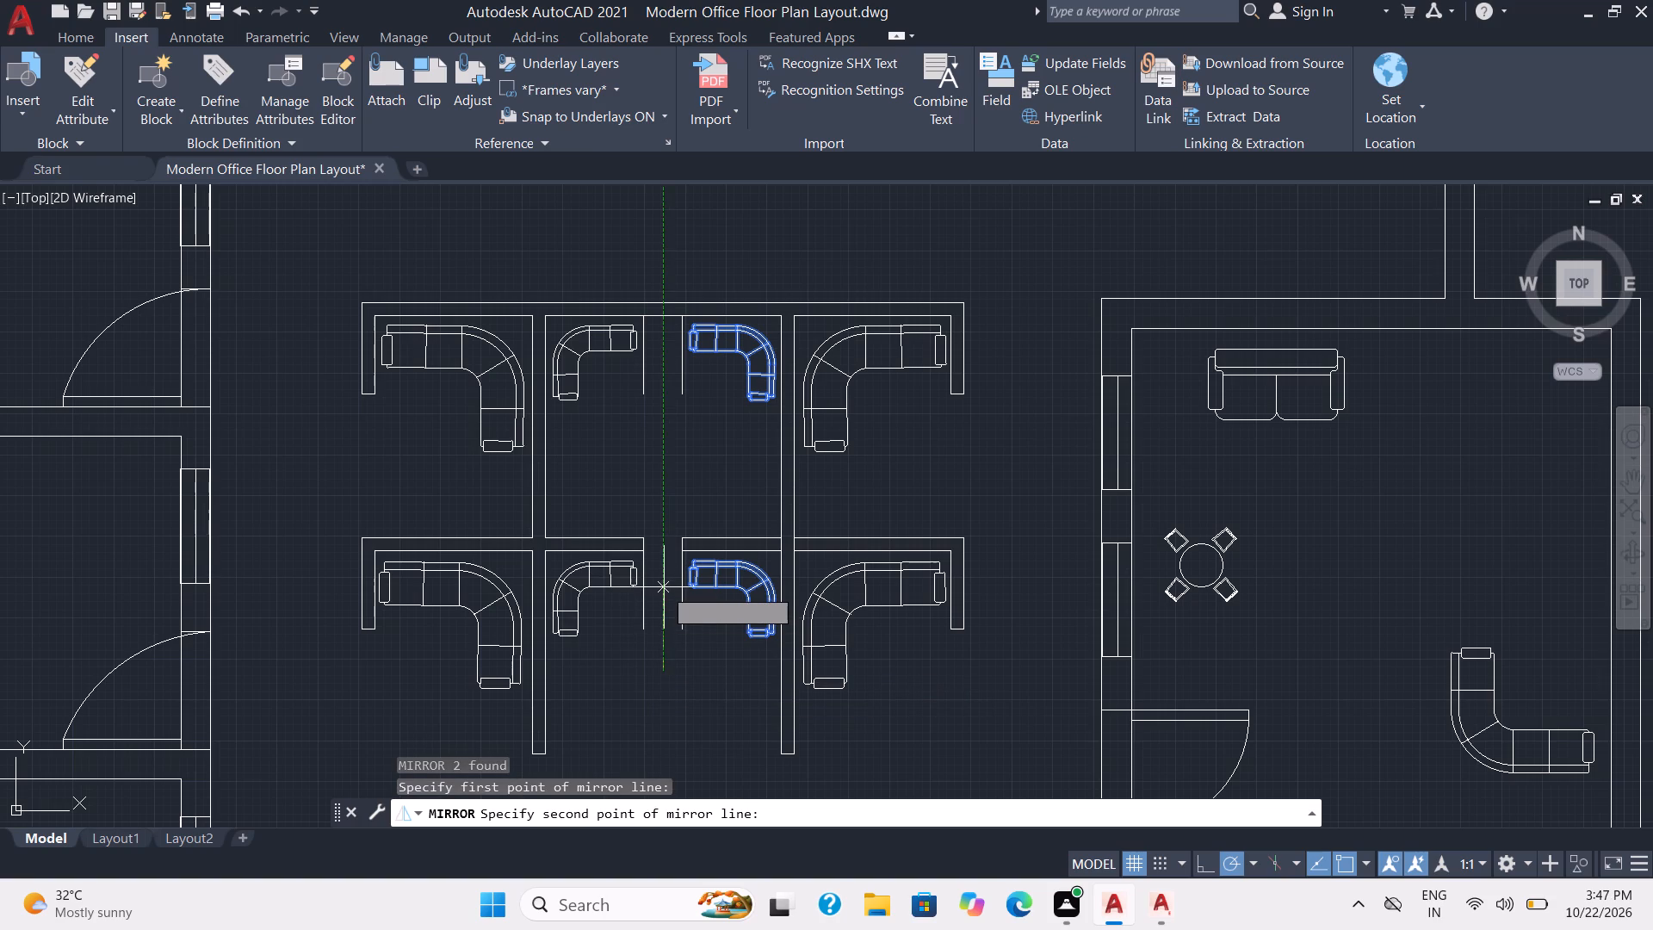
pyautogui.click(664, 584)
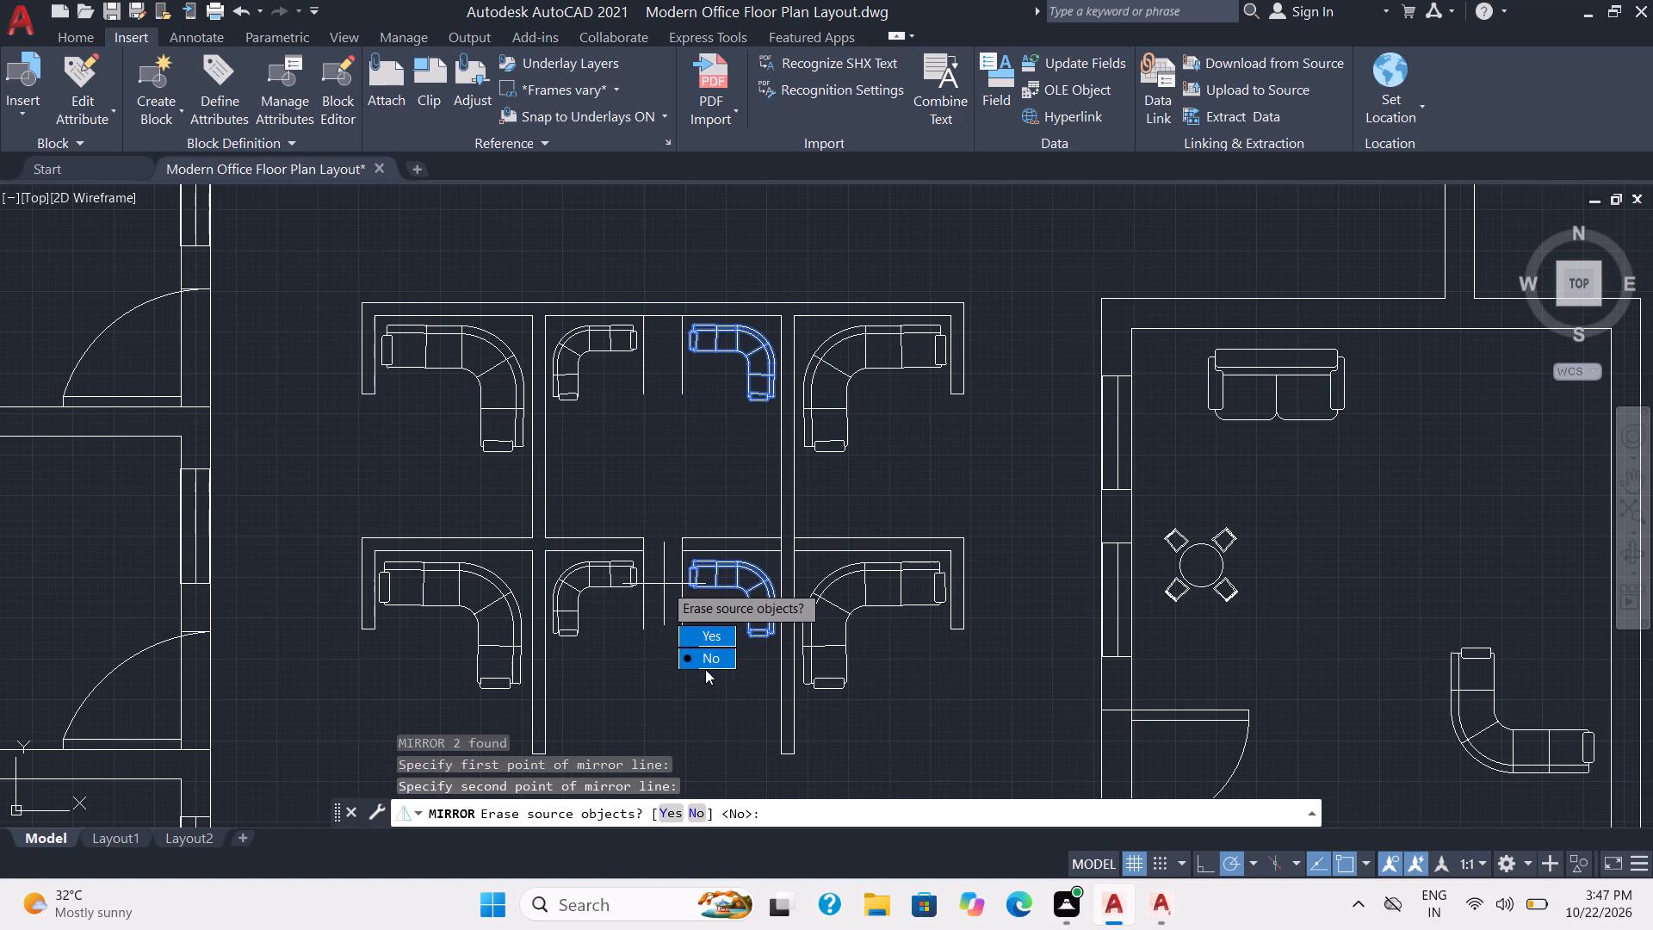
pyautogui.moveTo(711, 660); pyautogui.dragTo(664, 584)
# Save the floor plan drawing.
pyautogui.scroll(-3, 781, 581)
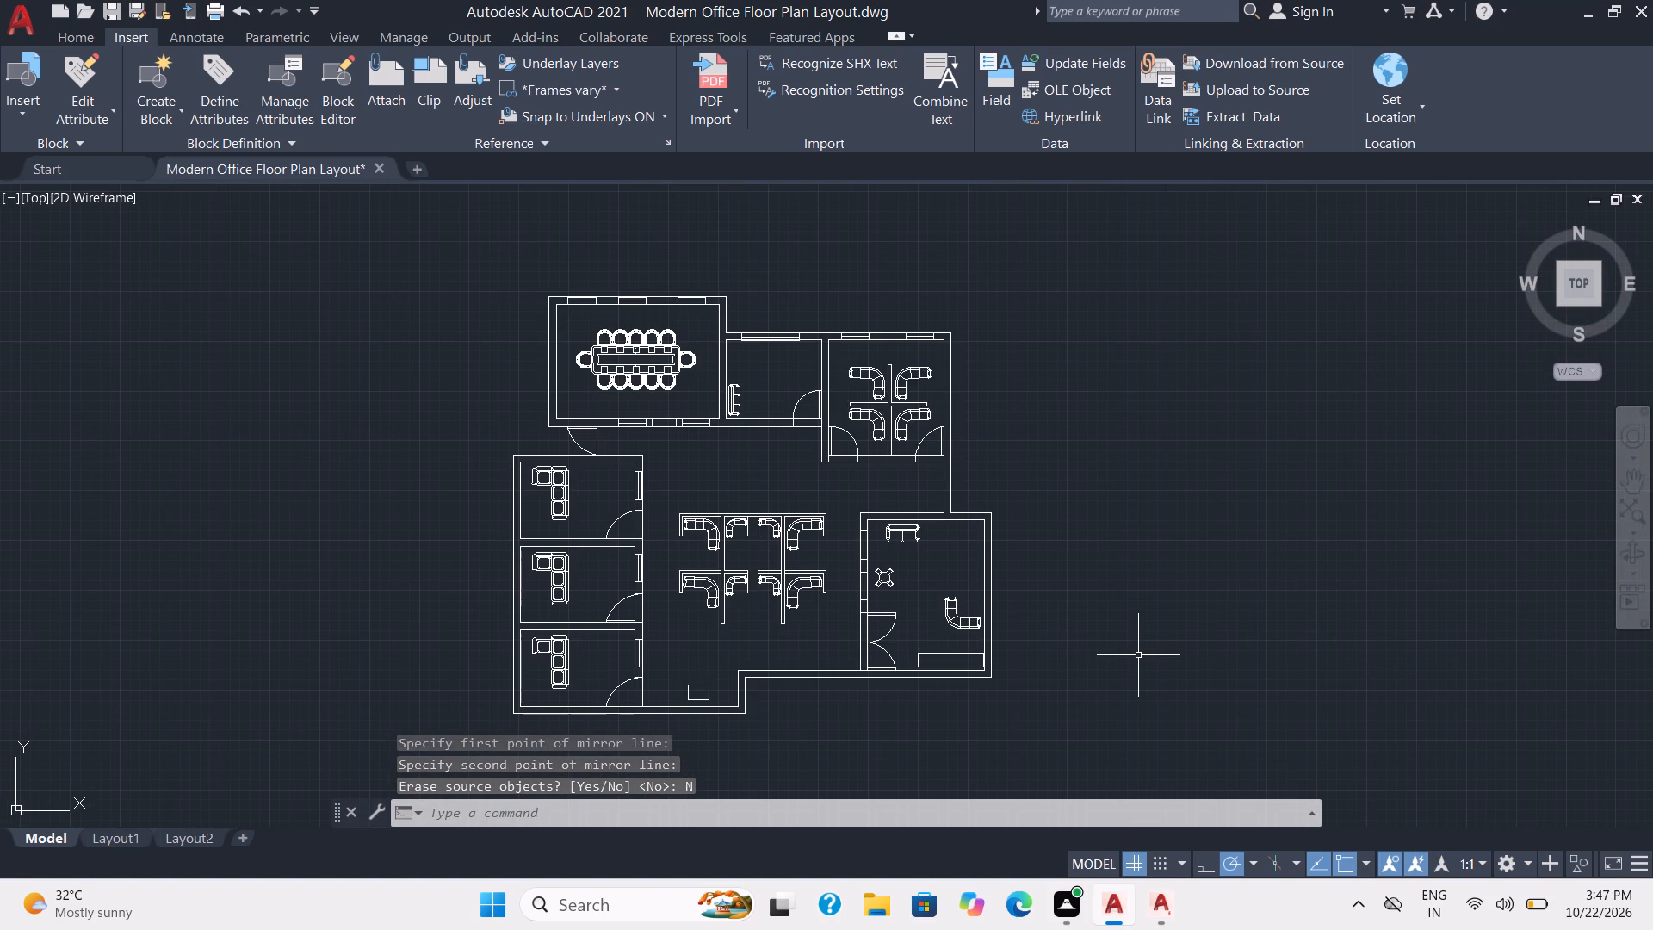
pyautogui.hotkey('ctrl', 's')
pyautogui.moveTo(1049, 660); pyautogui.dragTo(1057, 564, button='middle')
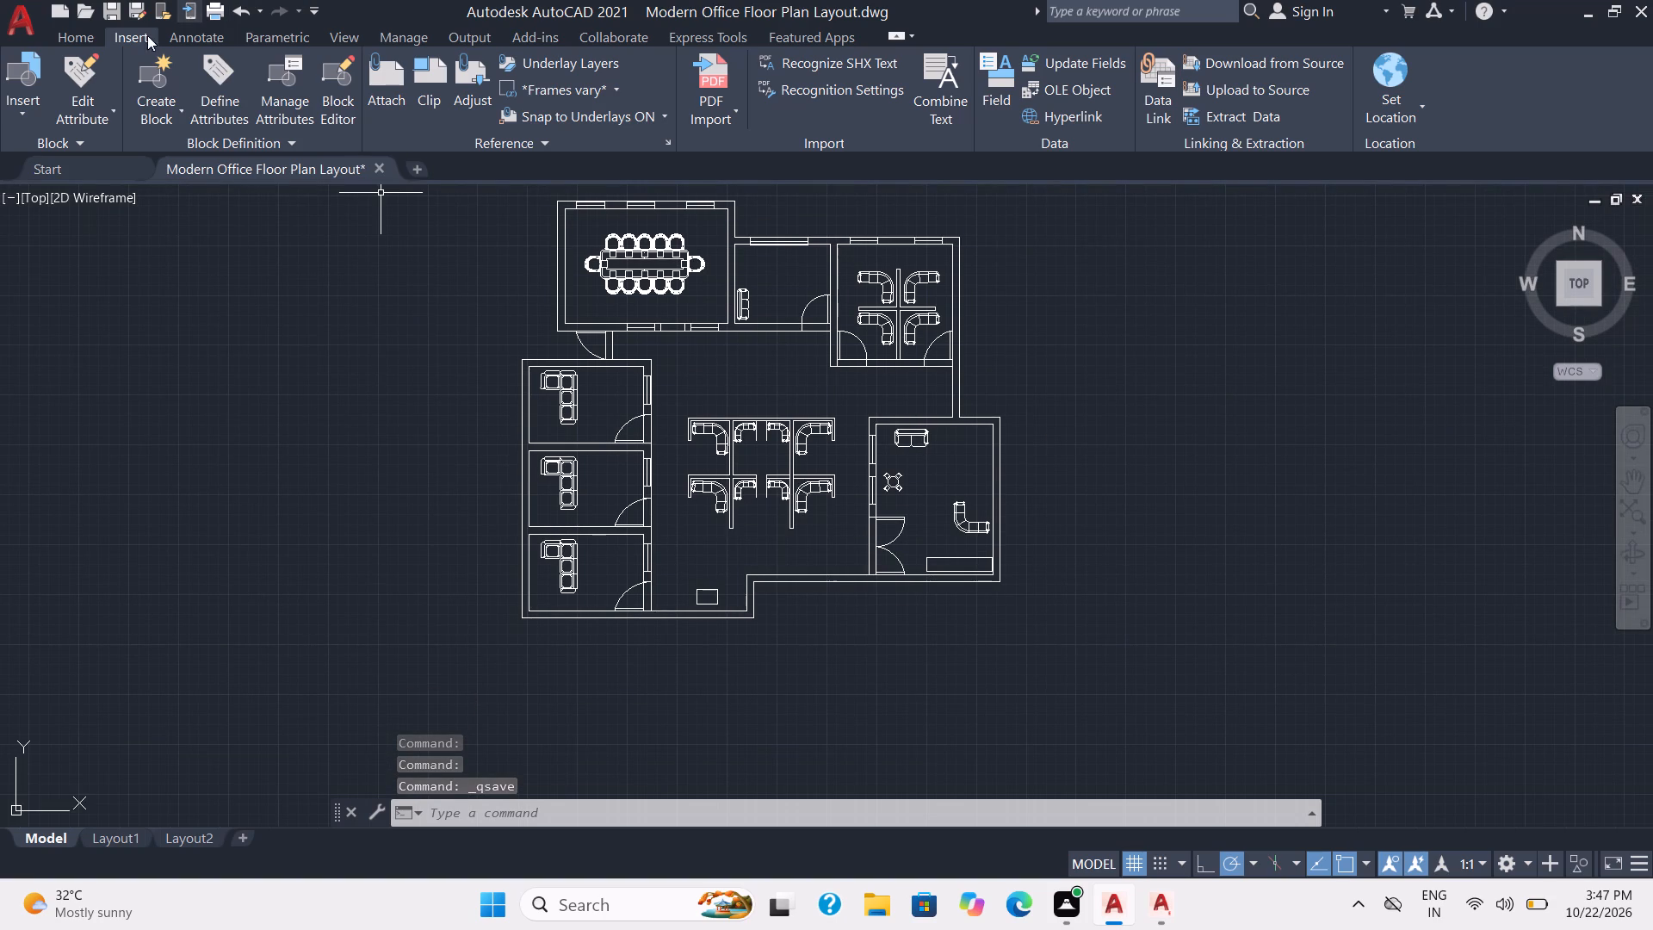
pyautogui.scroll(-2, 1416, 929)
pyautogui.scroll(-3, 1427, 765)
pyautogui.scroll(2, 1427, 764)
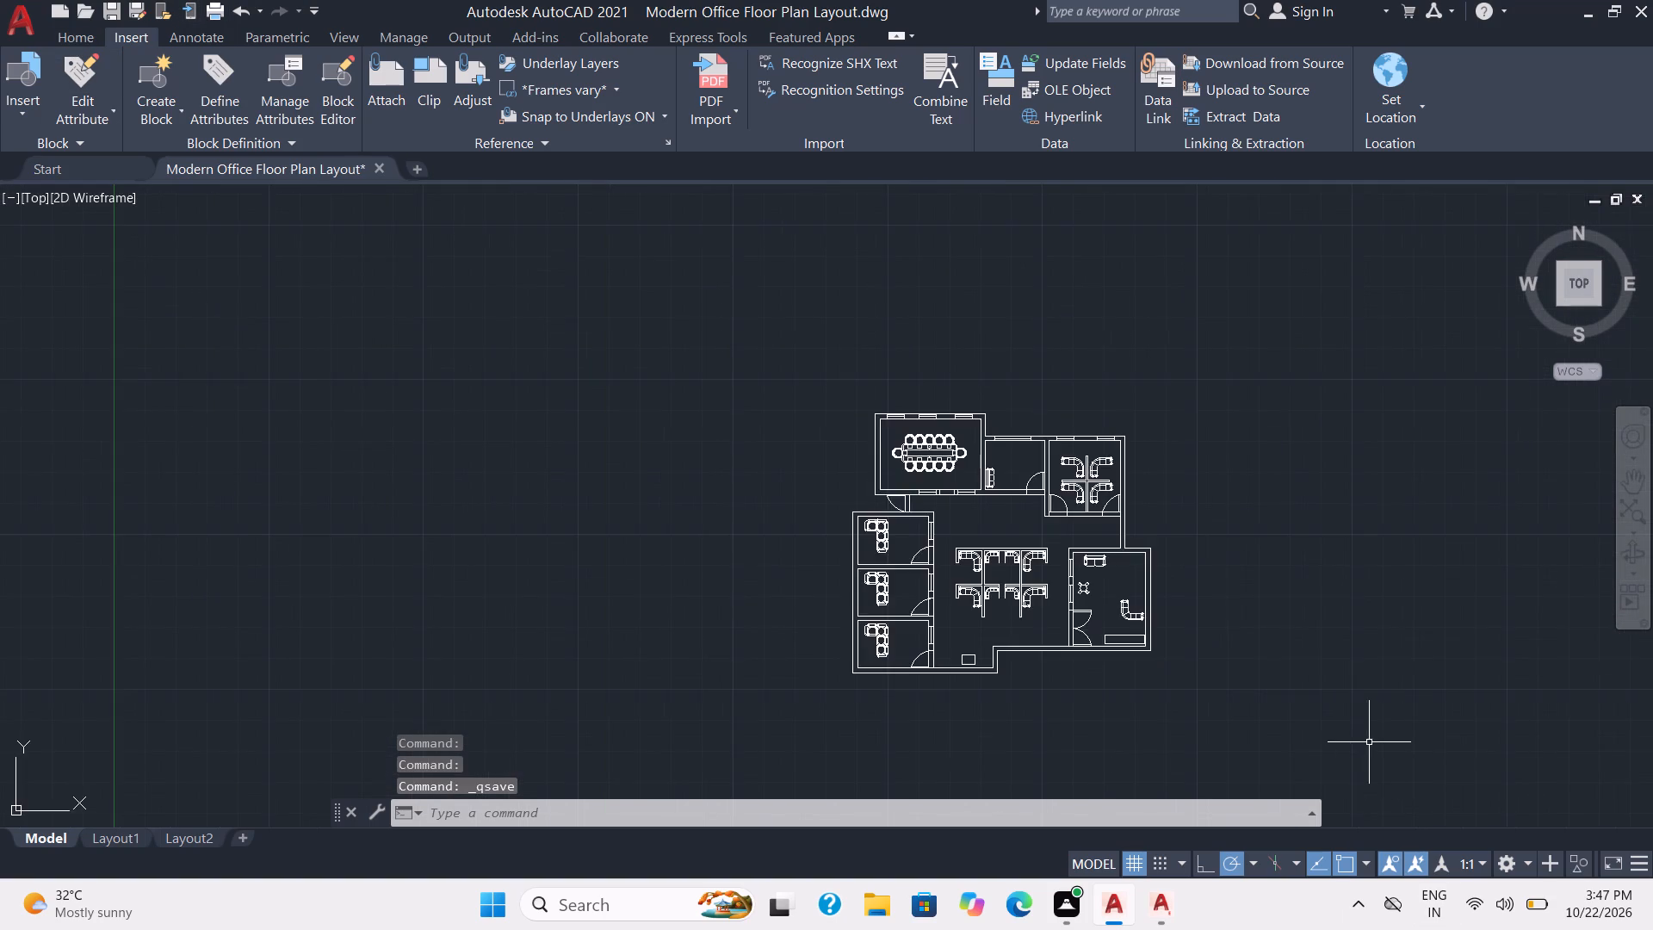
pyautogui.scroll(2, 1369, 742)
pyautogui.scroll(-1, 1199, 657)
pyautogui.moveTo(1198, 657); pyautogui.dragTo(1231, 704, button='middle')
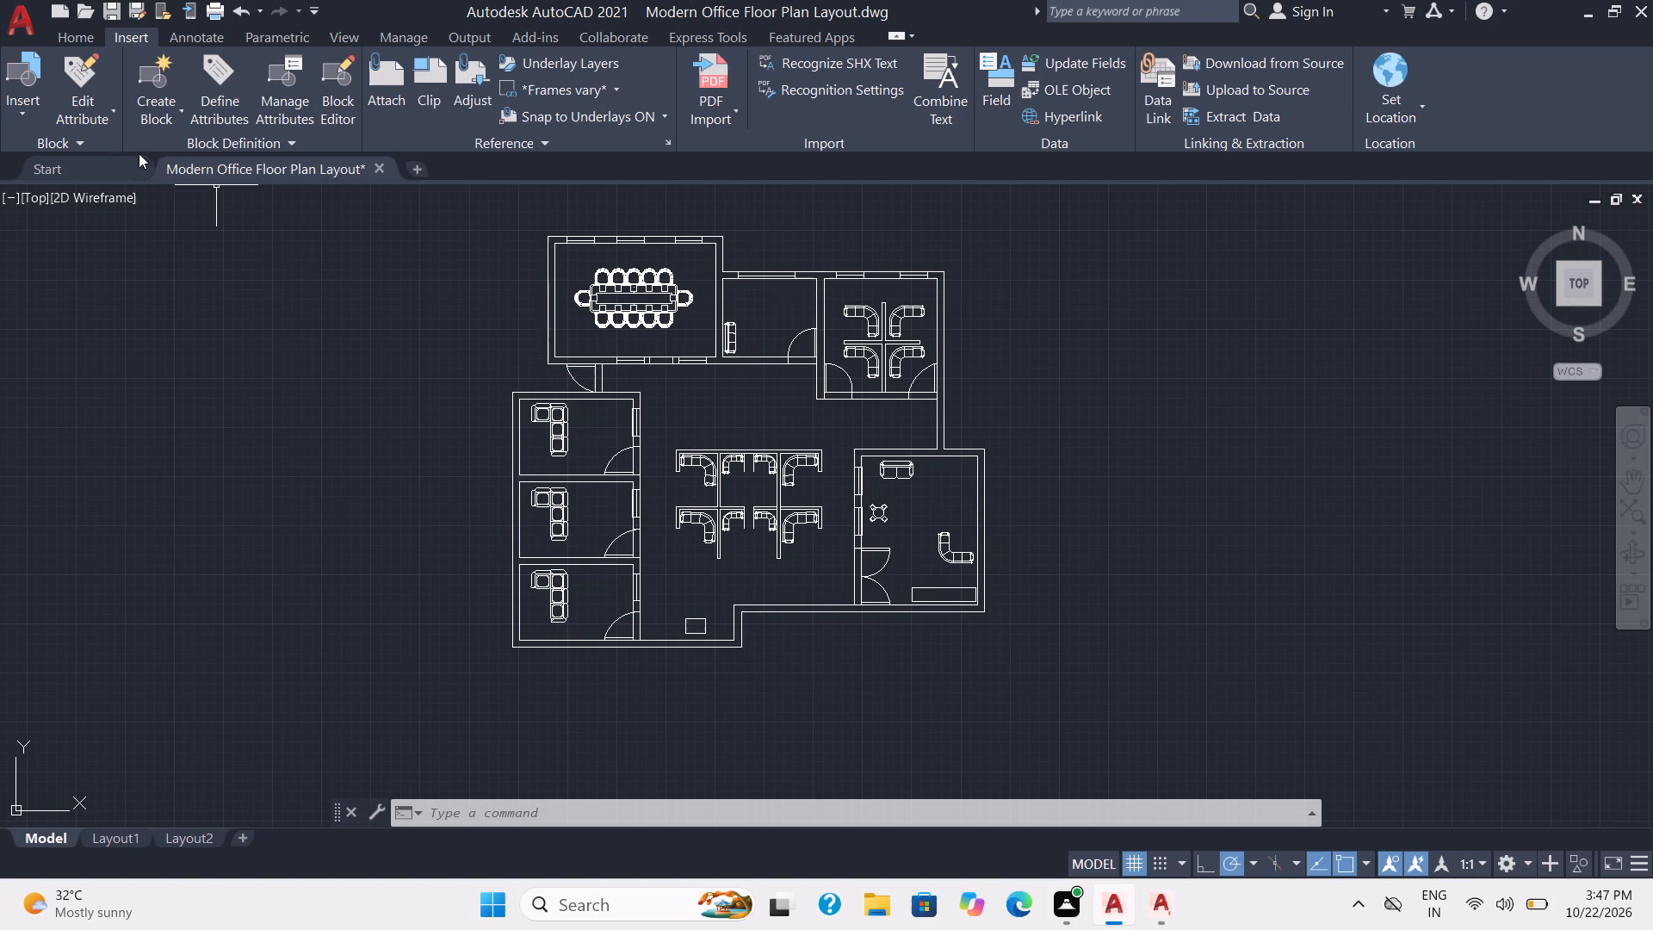
# Draw a circle of about 7 inches radius inside the L-shaped sofa's corner in the southernmost west room.
pyautogui.click(84, 32)
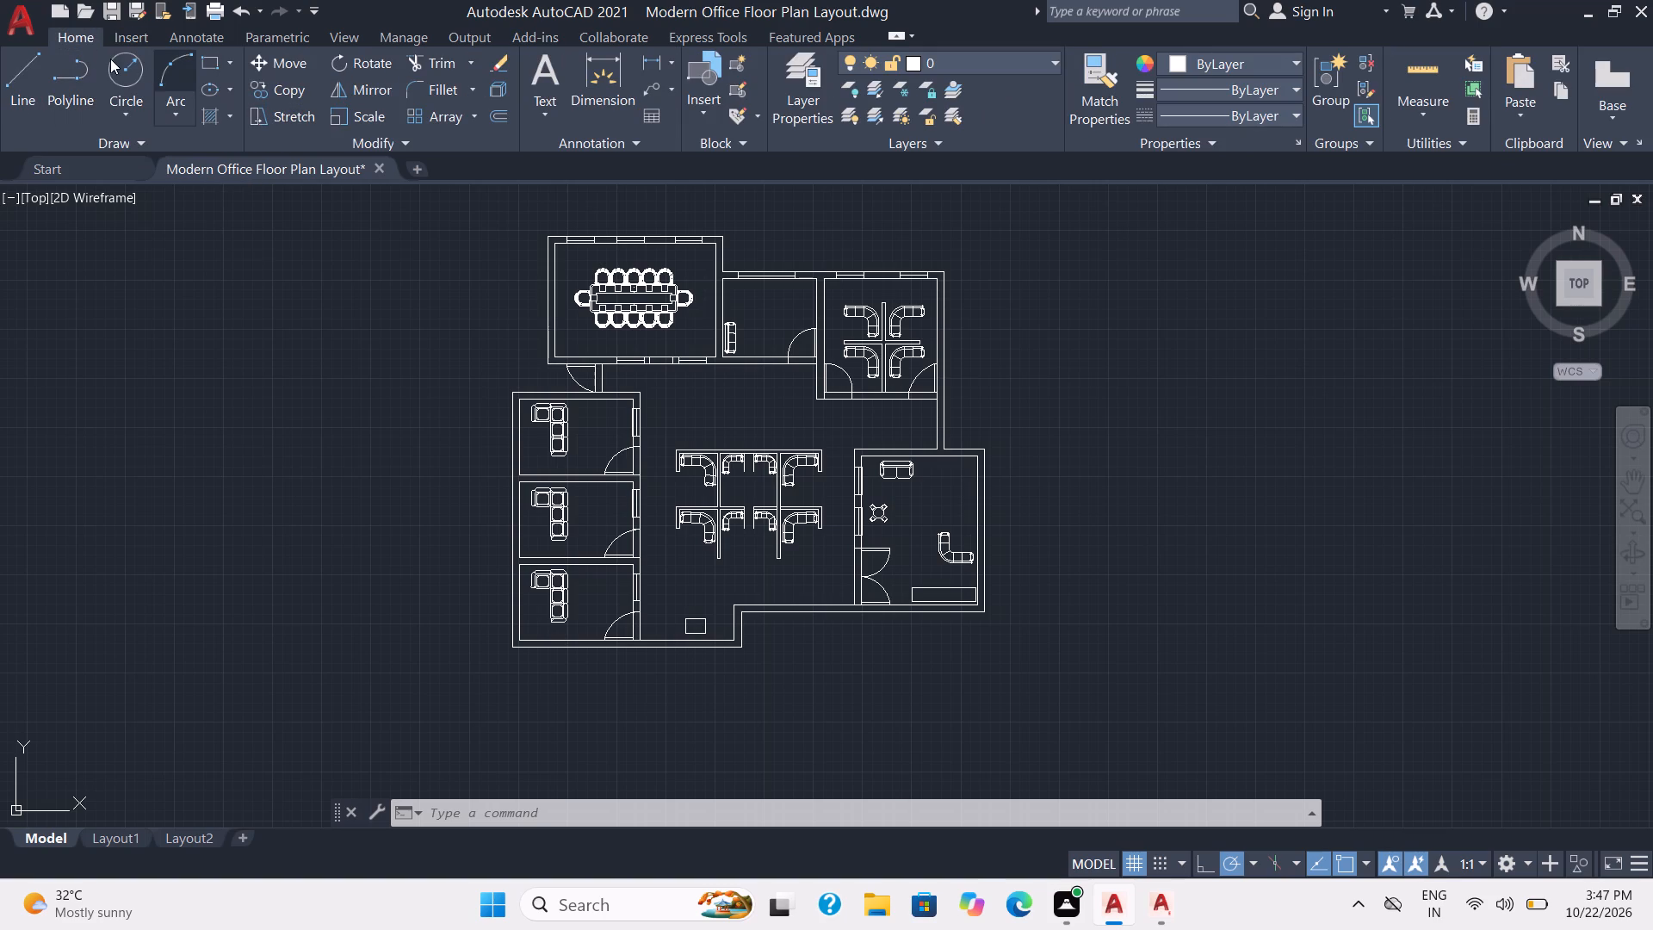
pyautogui.click(125, 71)
pyautogui.scroll(3, 690, 841)
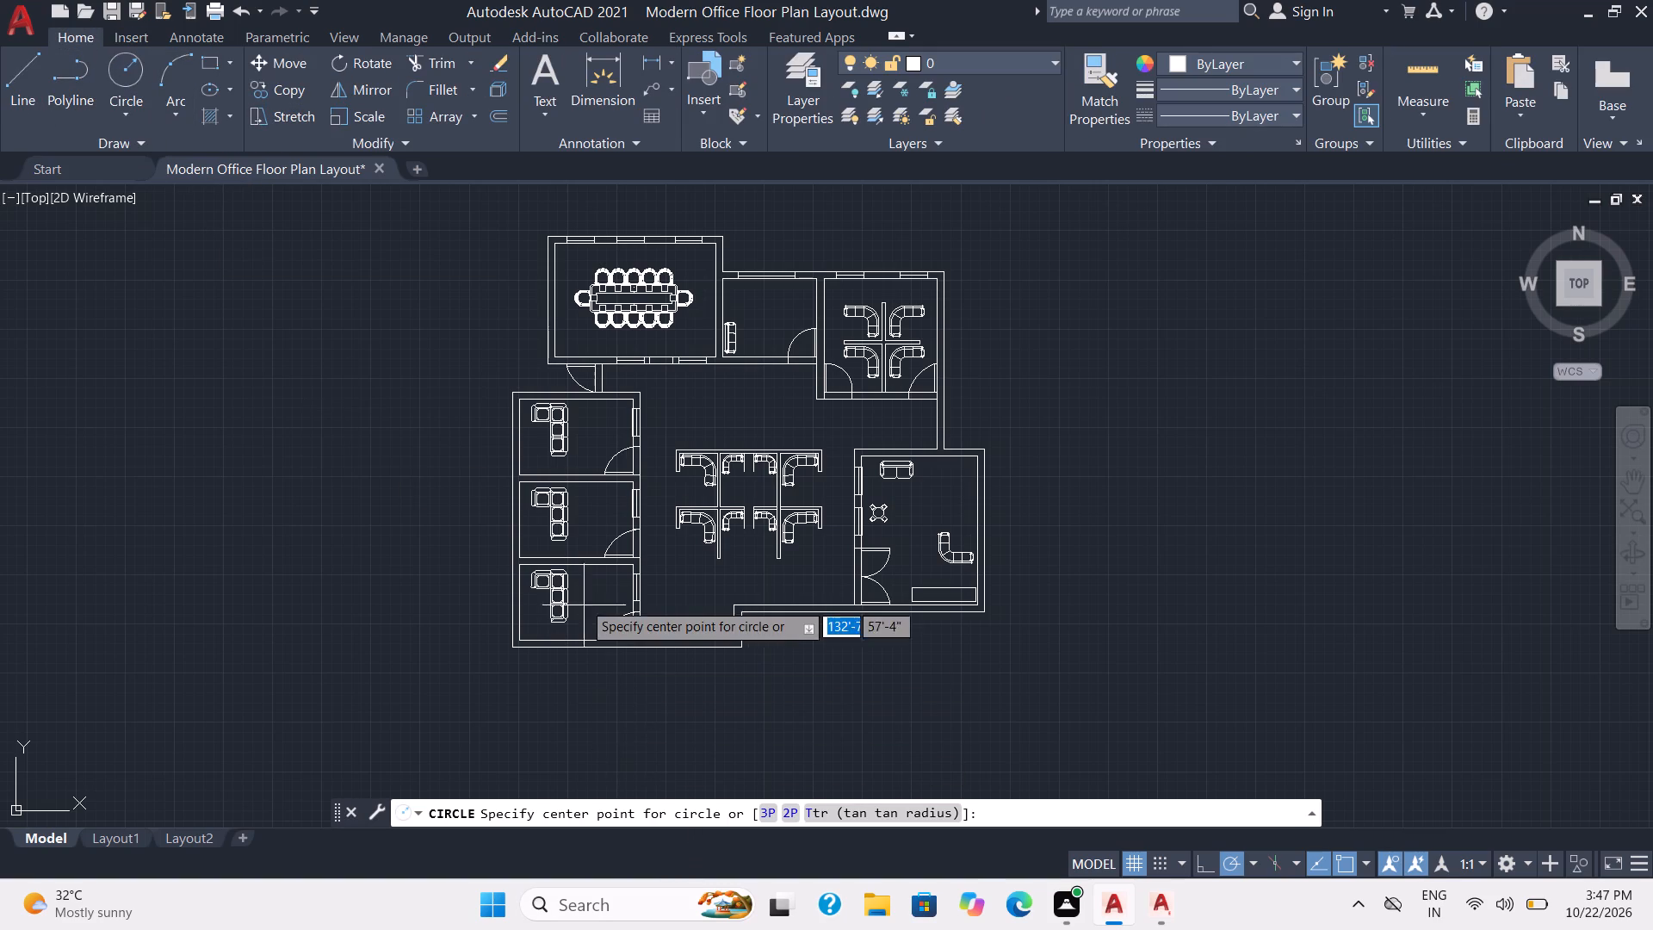
pyautogui.scroll(2, 573, 575)
pyautogui.scroll(2, 471, 644)
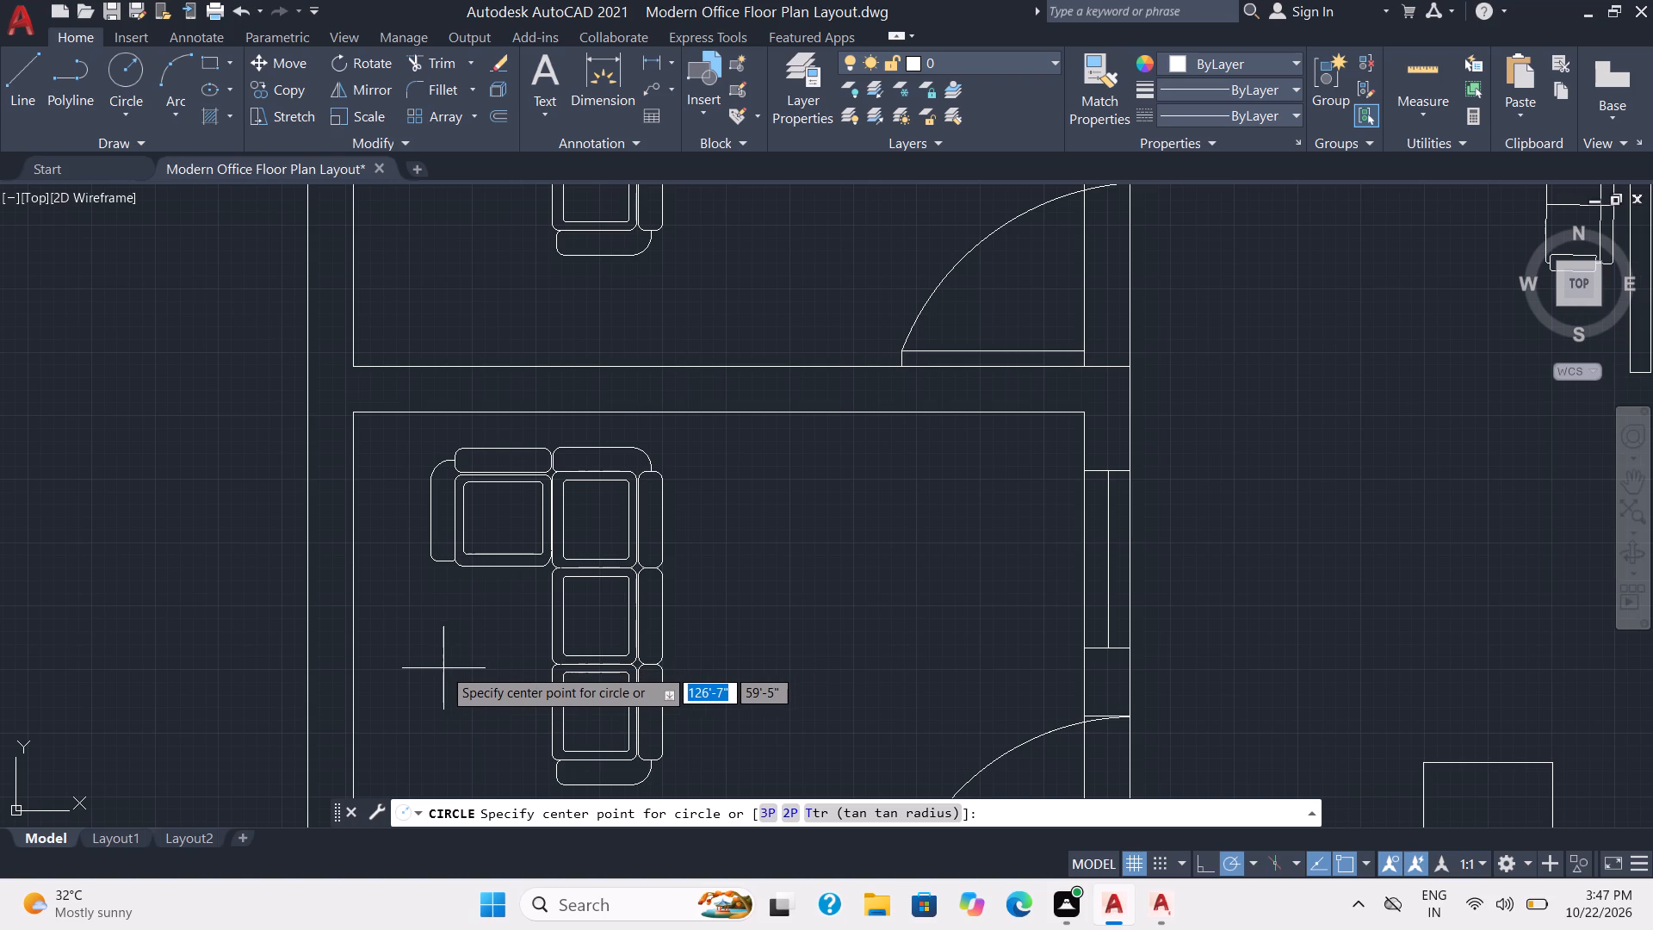
pyautogui.click(438, 669)
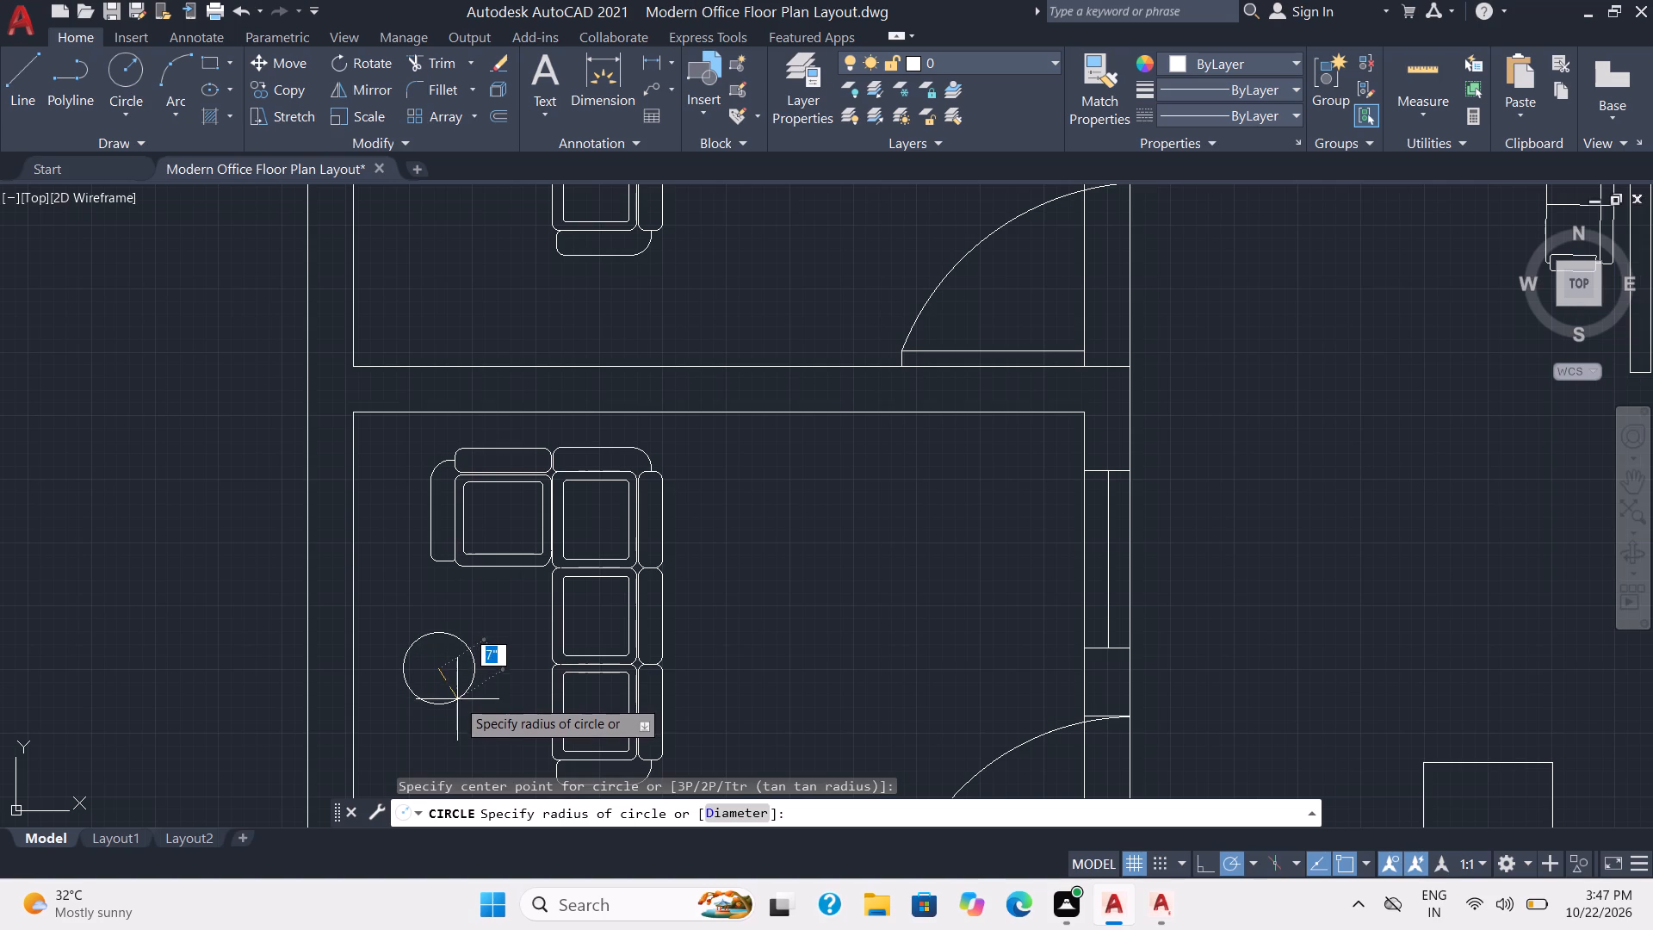
pyautogui.click(457, 699)
# Copy the circle from its centre straight north beside the L-shaped sofas in the two west rooms above.
pyautogui.click(494, 711)
pyautogui.click(462, 650)
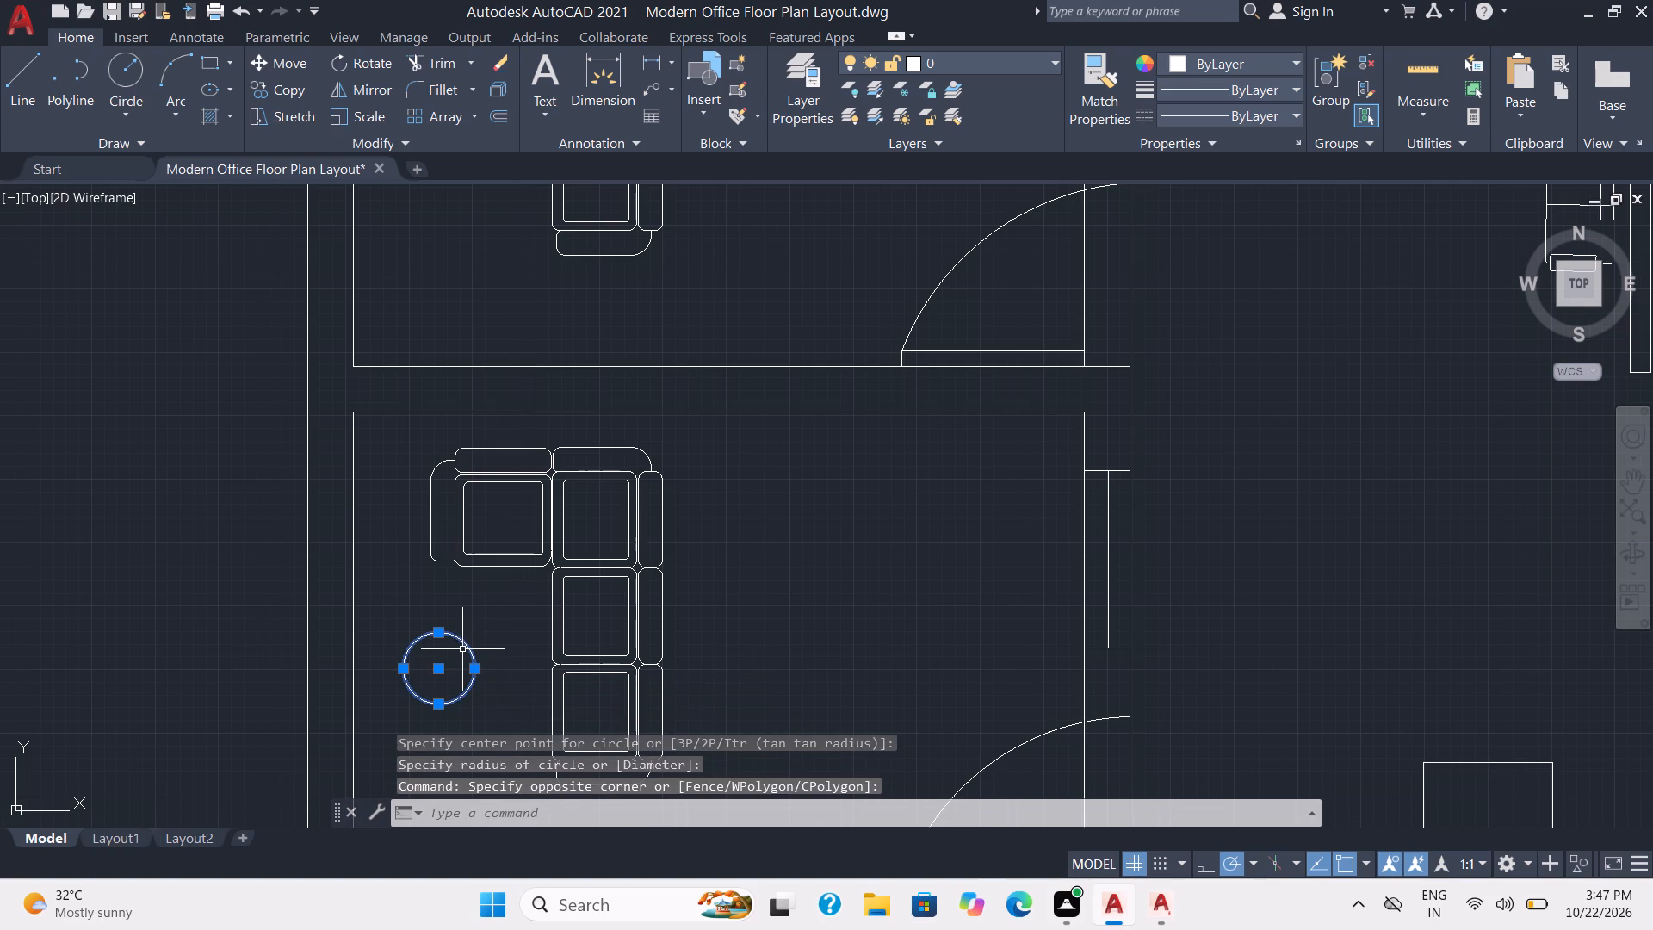
pyautogui.write('co')
pyautogui.press('Return')
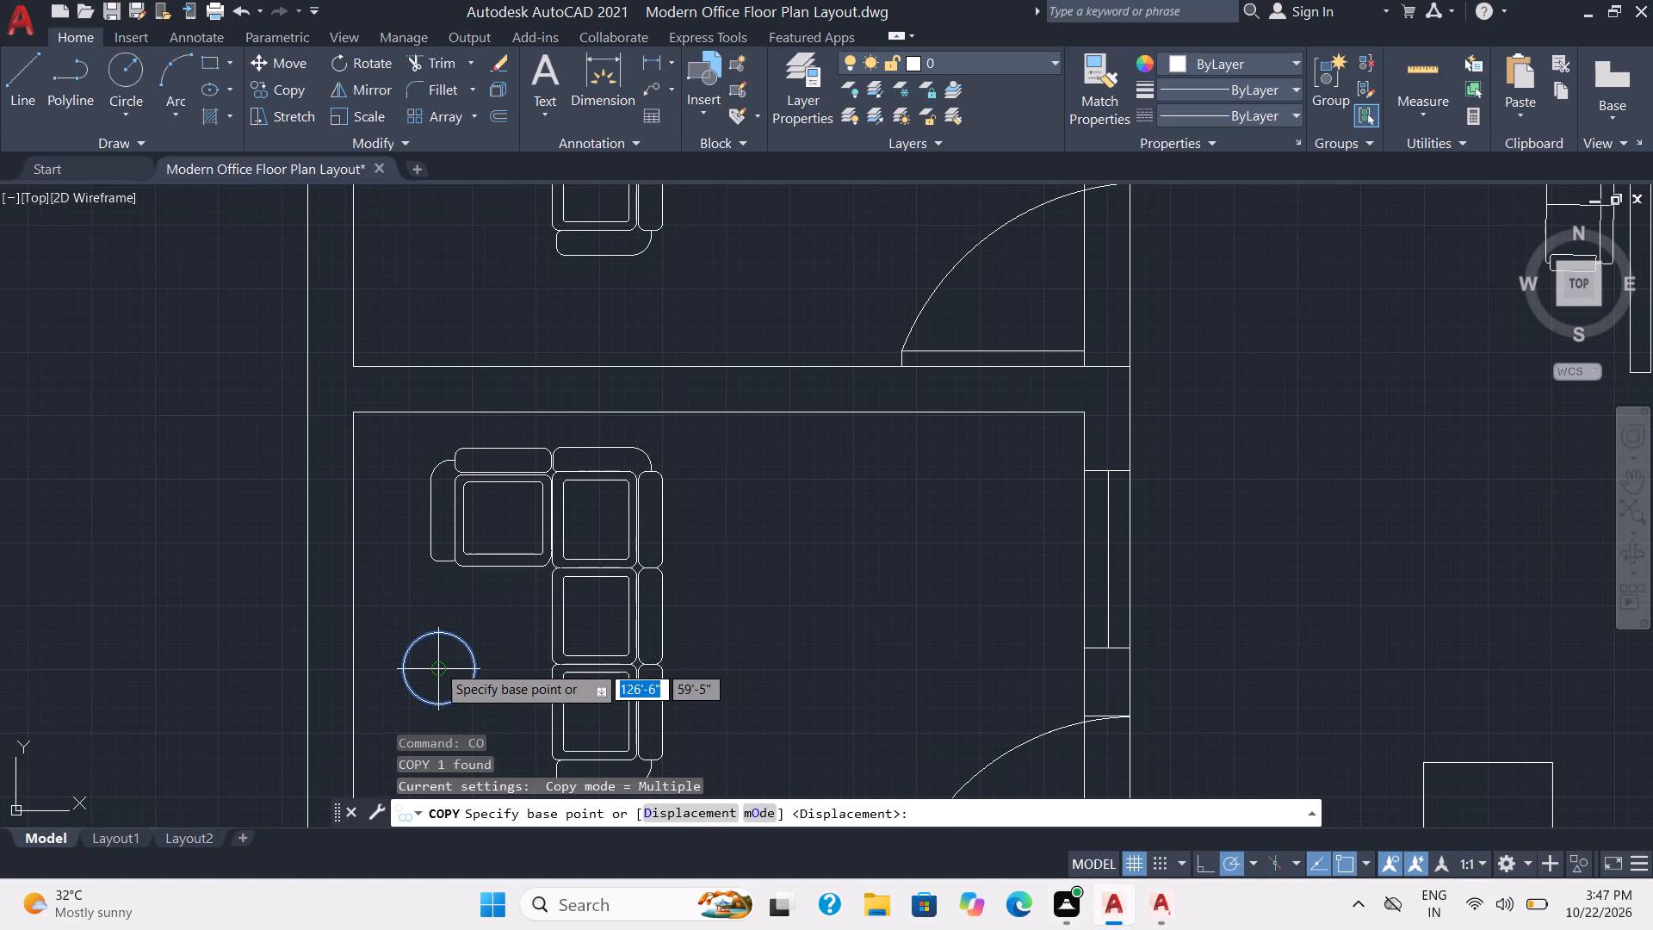
pyautogui.click(432, 669)
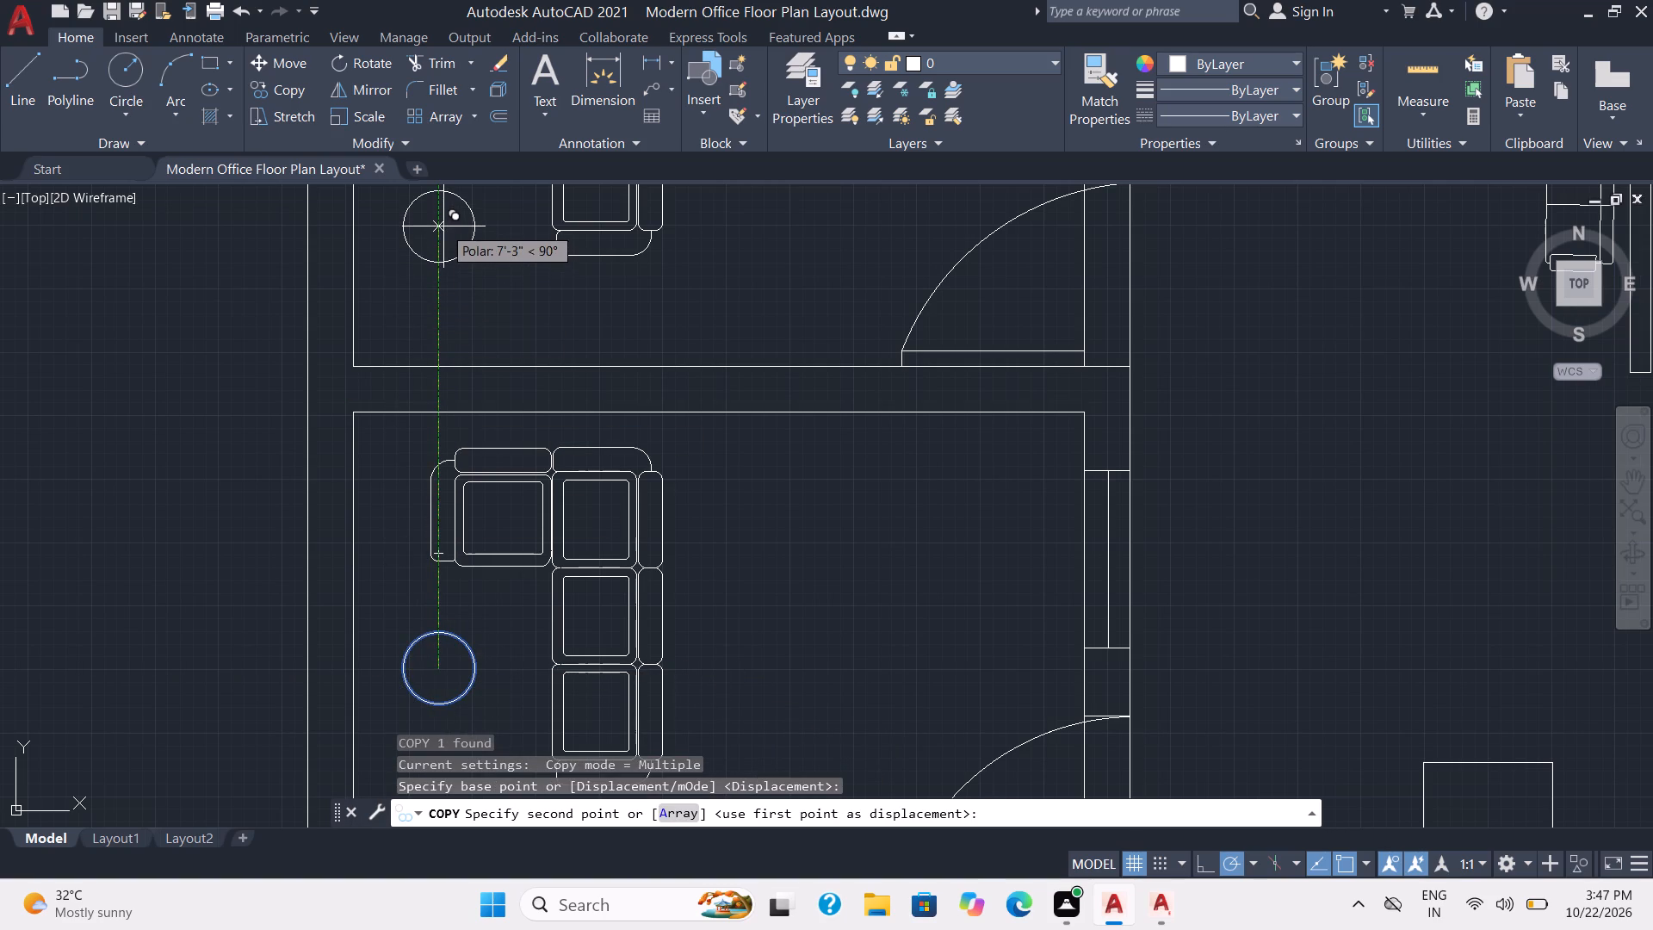
pyautogui.scroll(-3, 443, 226)
pyautogui.moveTo(443, 235); pyautogui.dragTo(414, 451, button='middle')
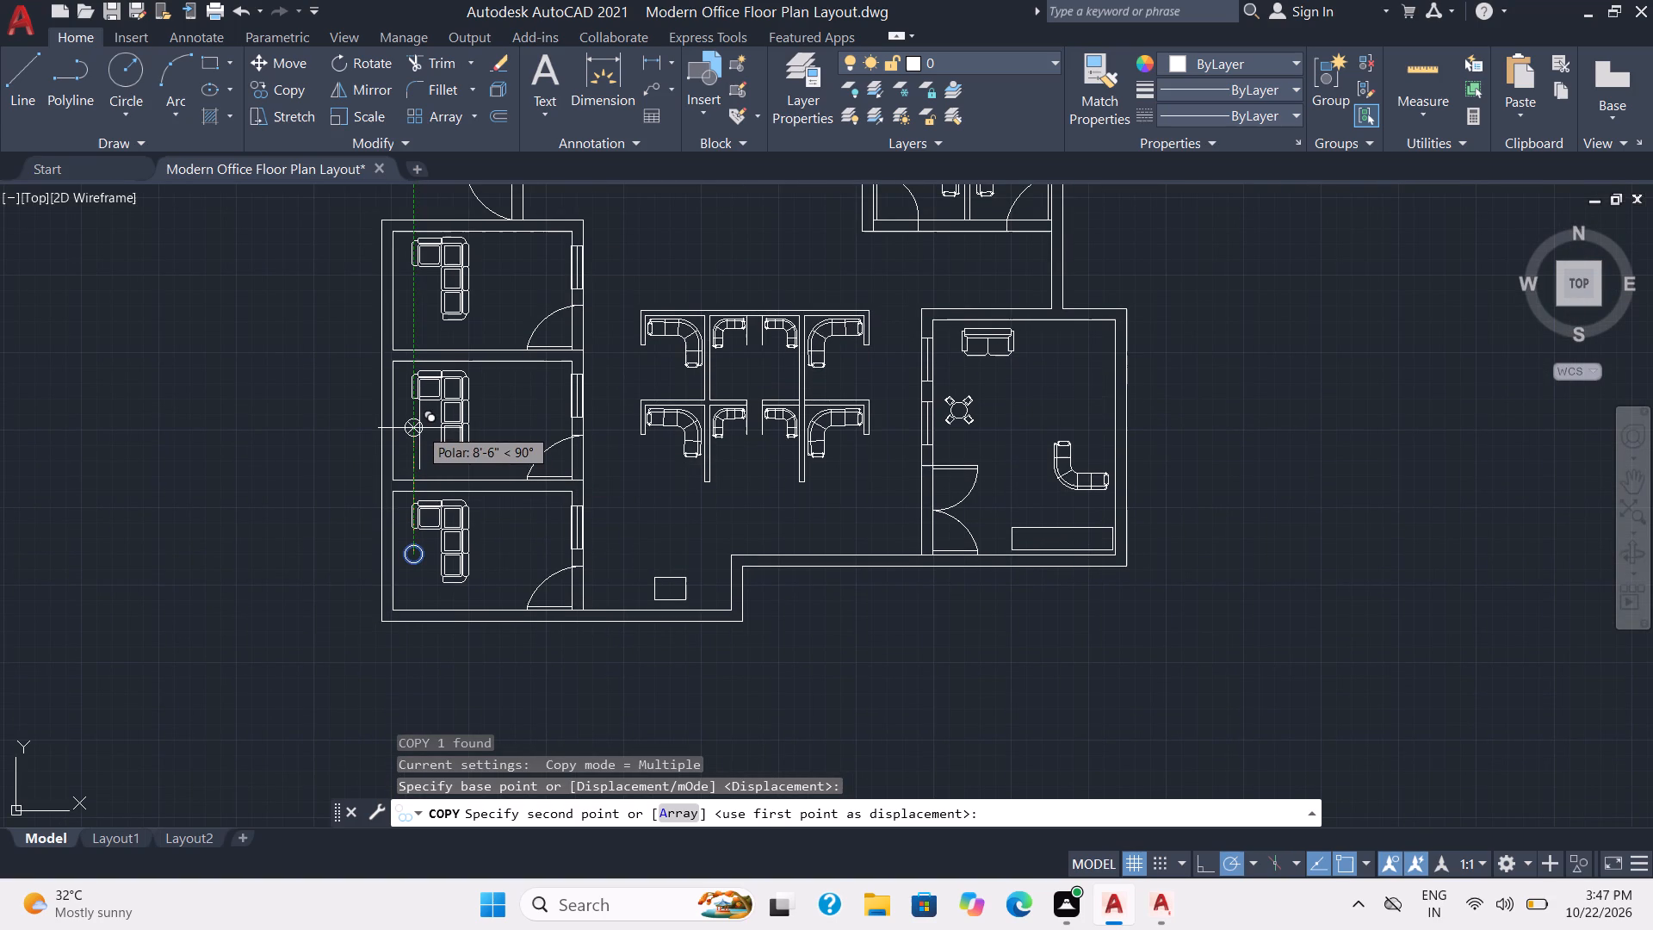
pyautogui.click(418, 426)
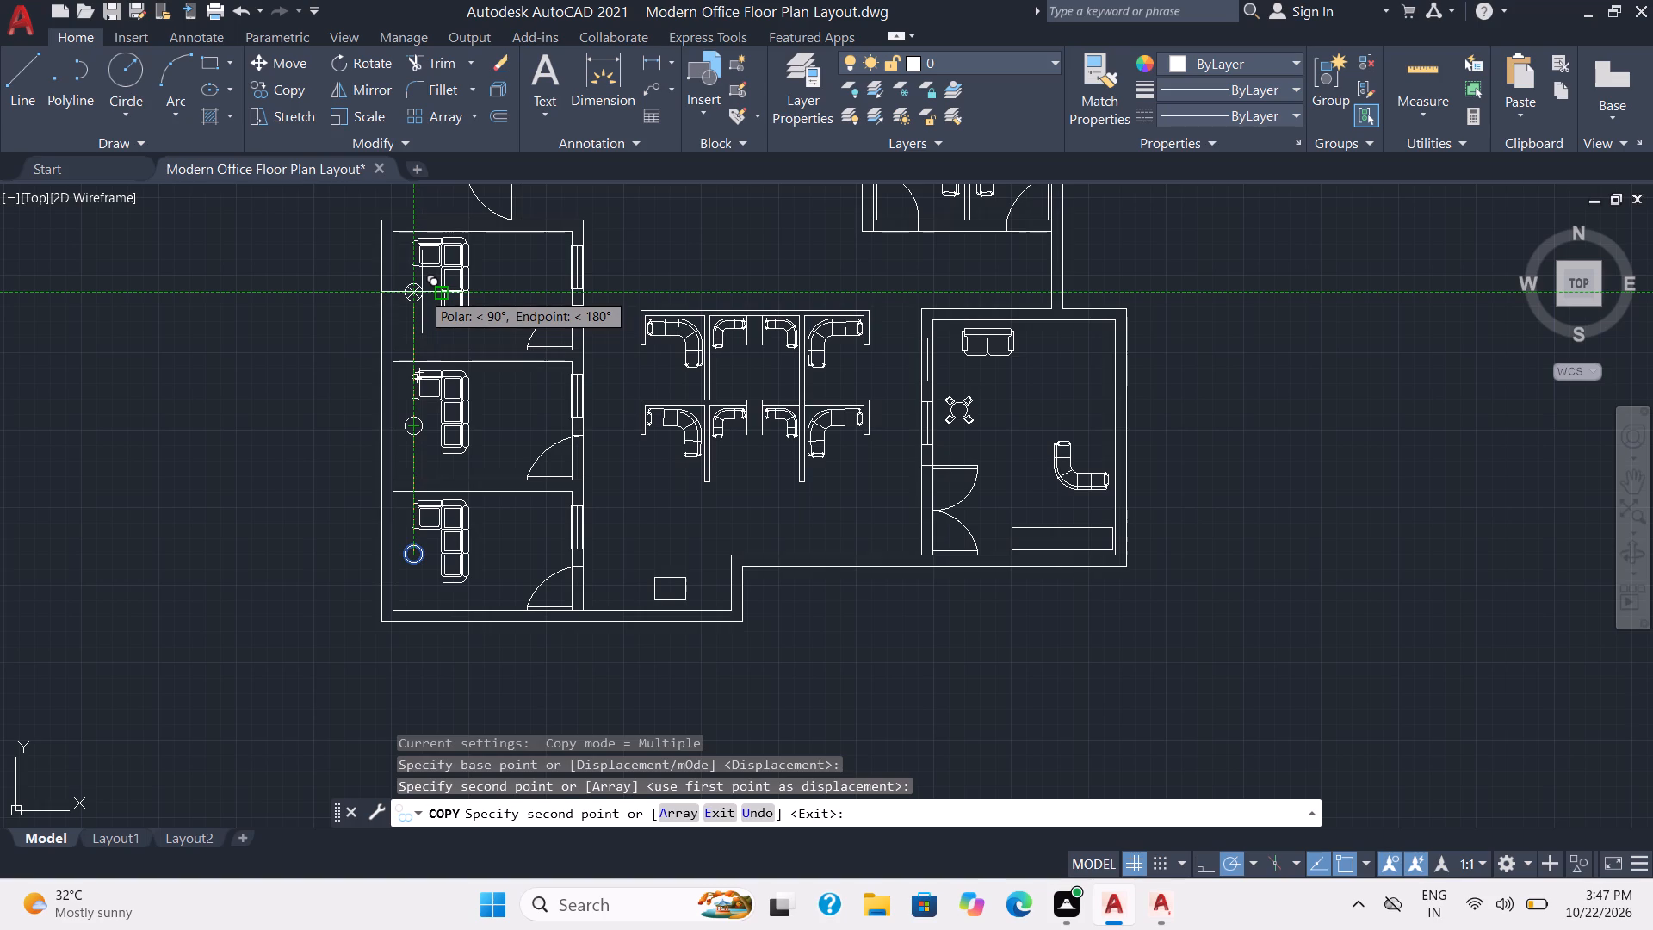
pyautogui.click(422, 292)
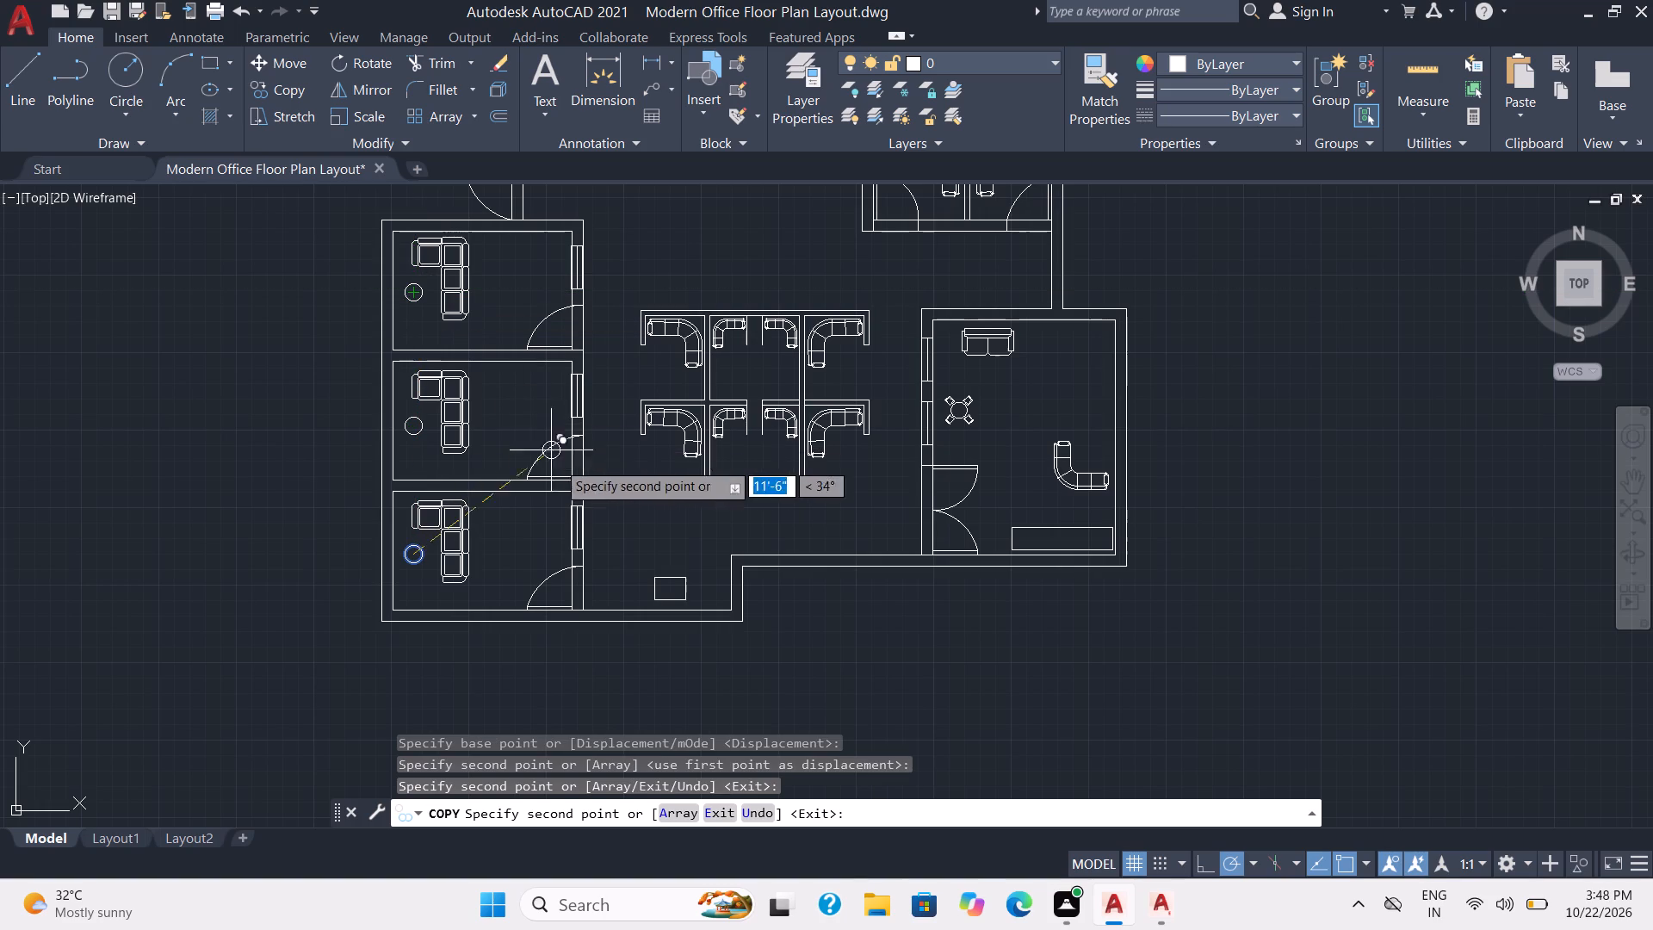
# Place four more circle copies beside the large curved sofas in the central cluster's outer compartments.
pyautogui.click(660, 446)
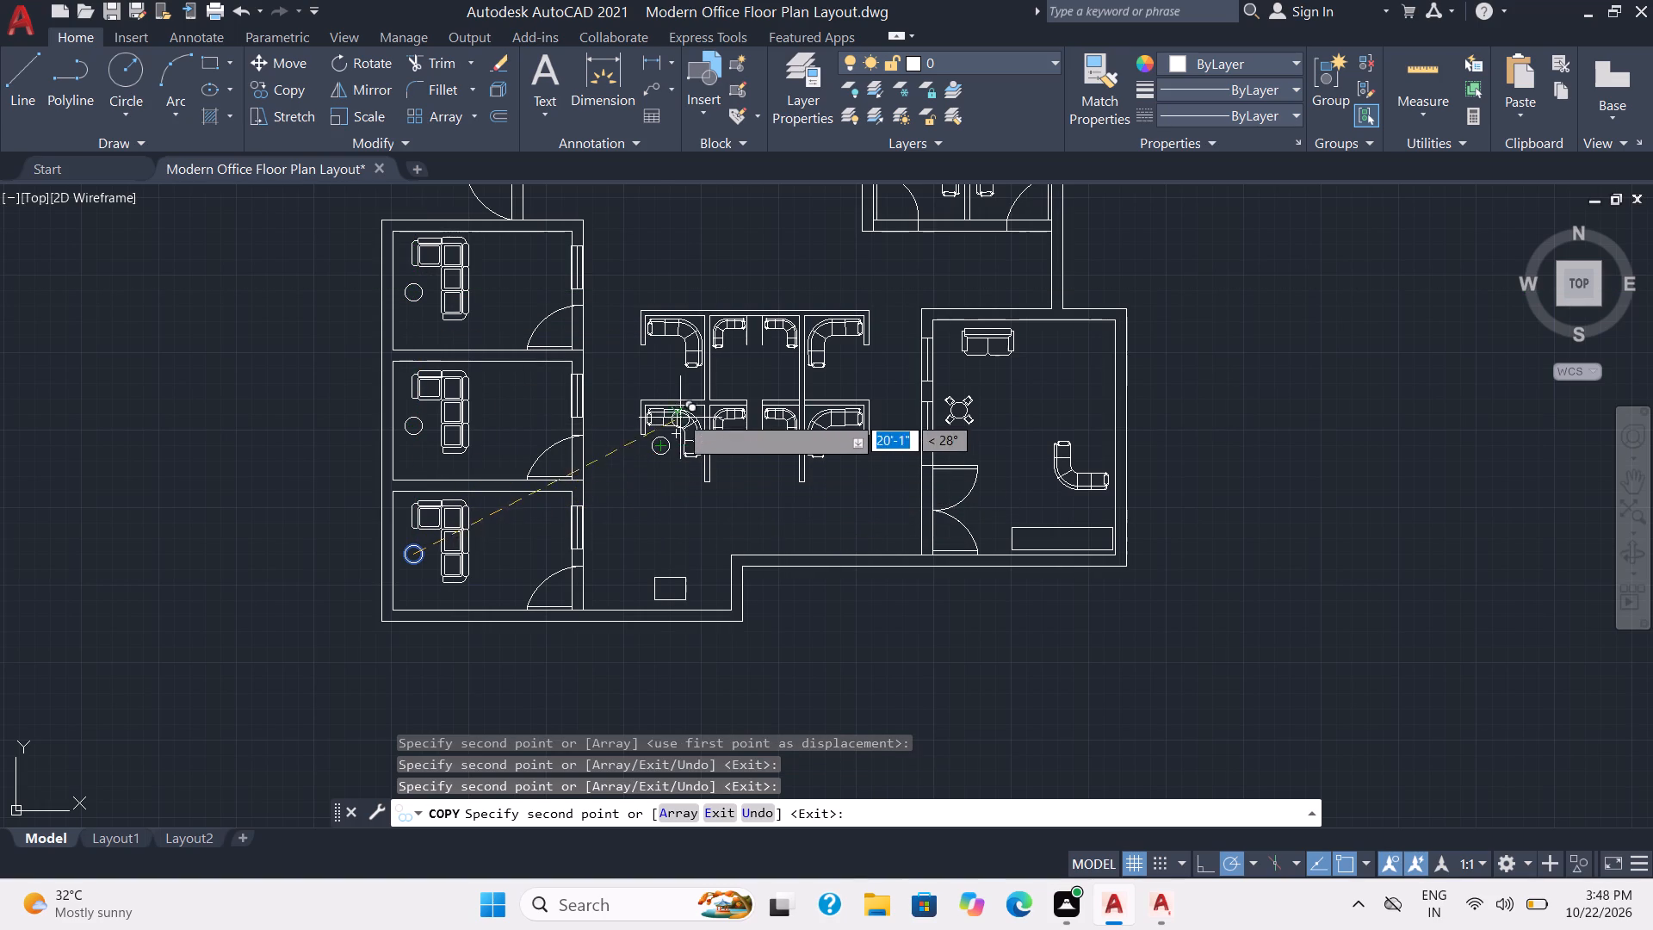
pyautogui.click(670, 354)
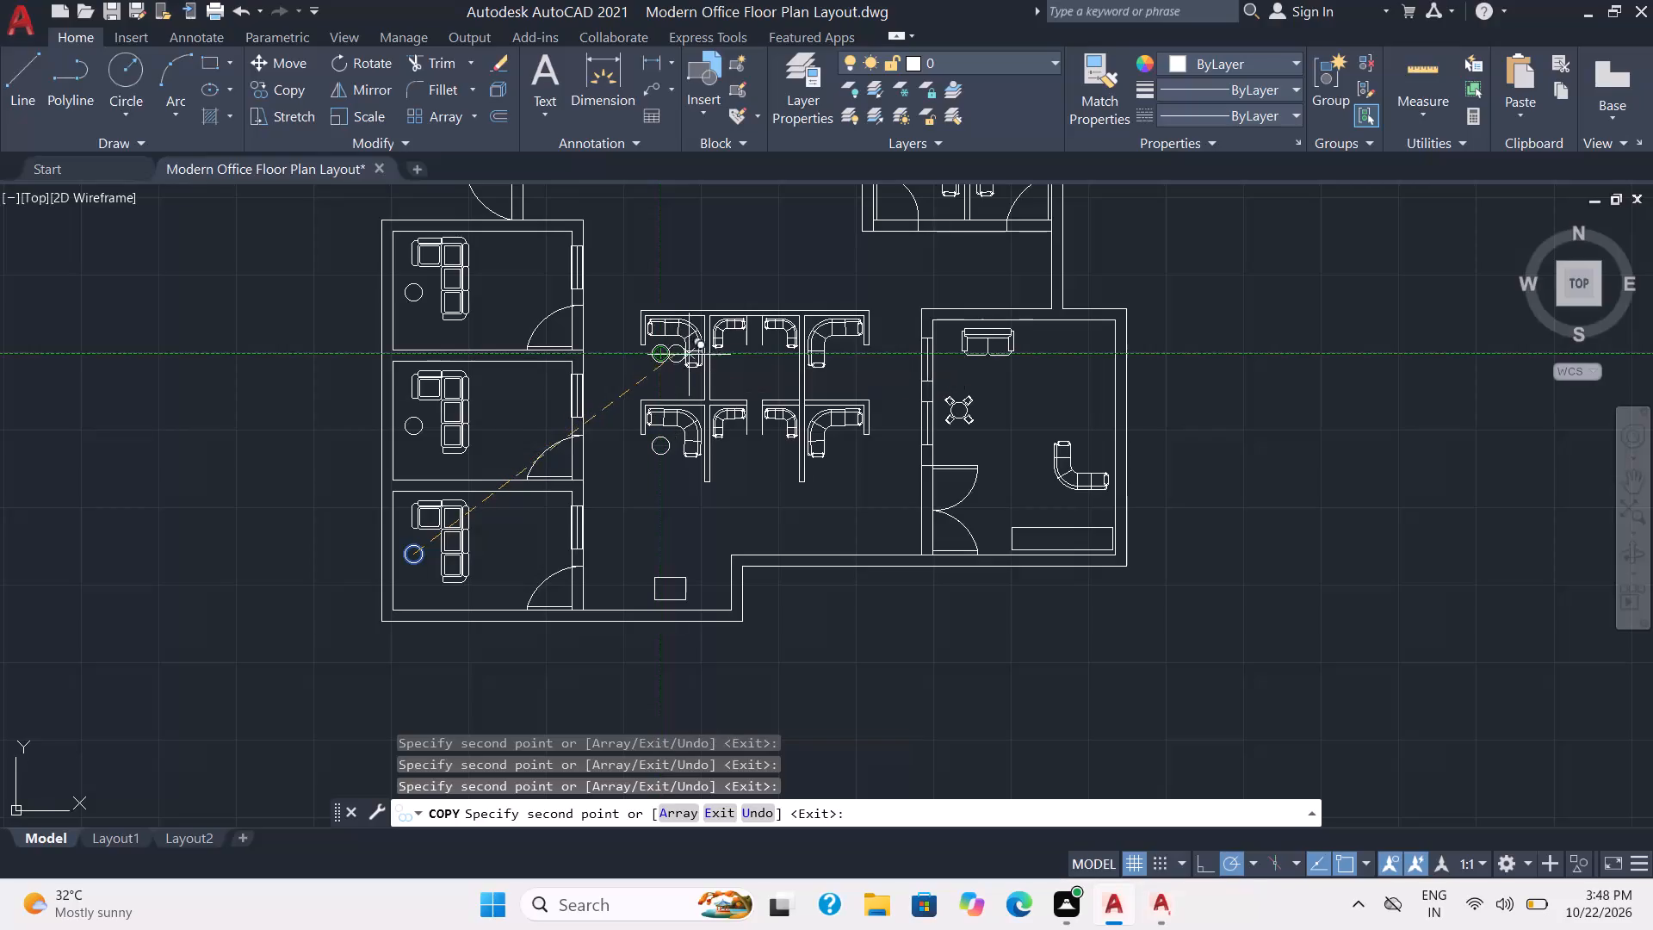
pyautogui.scroll(3, 737, 356)
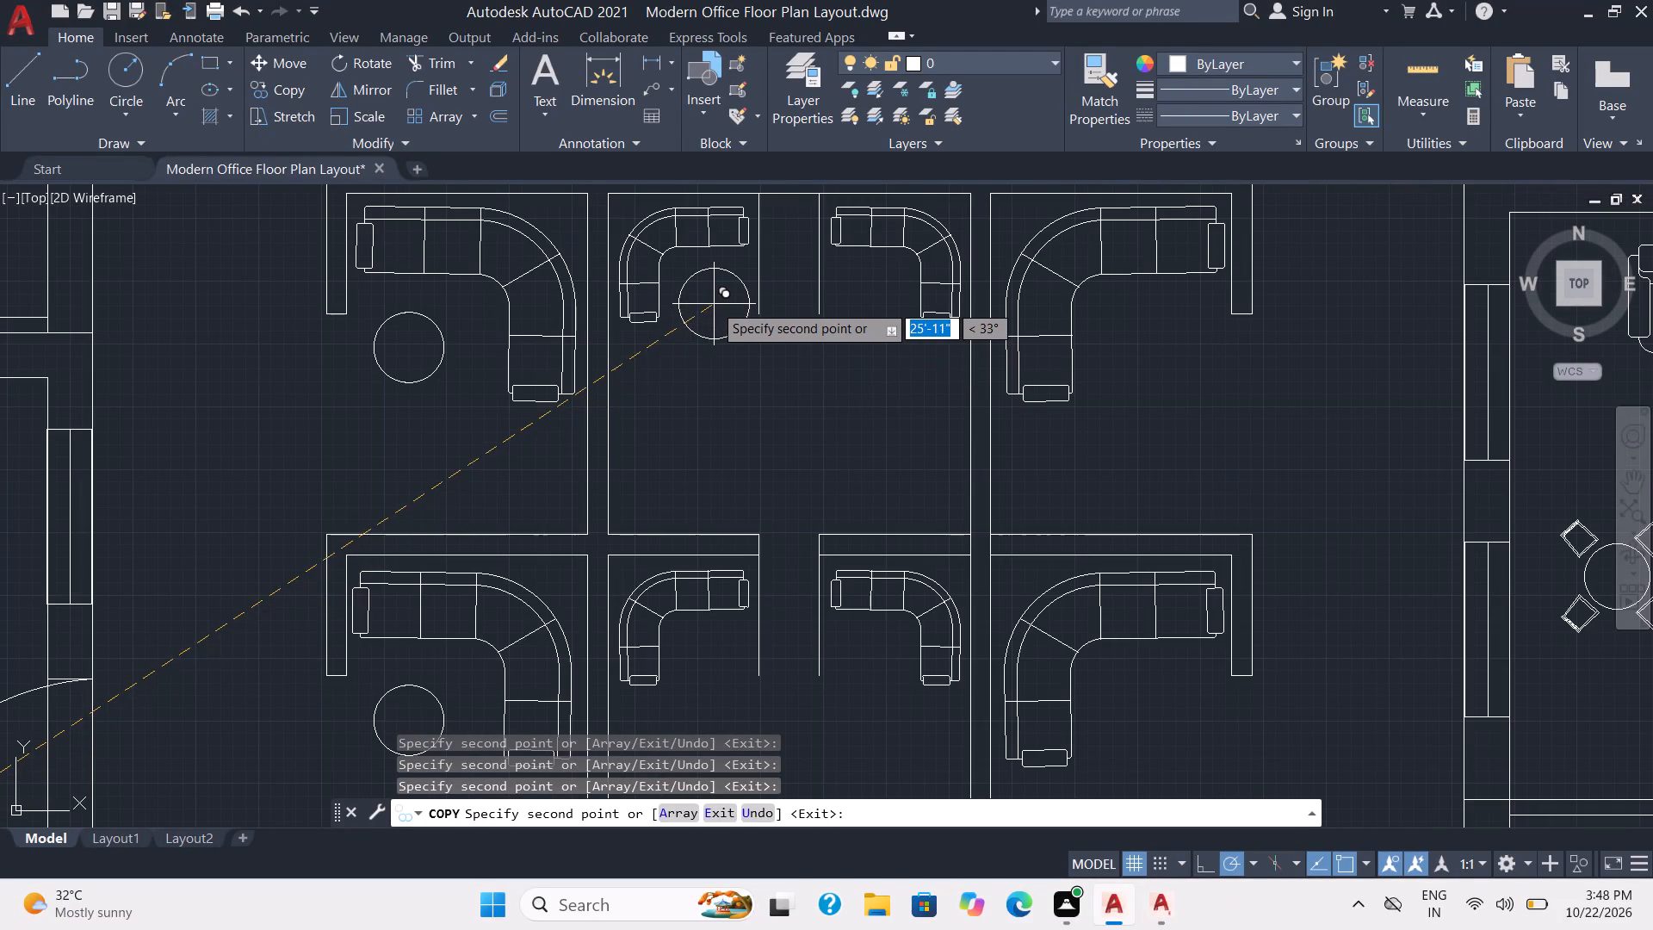
pyautogui.click(1148, 345)
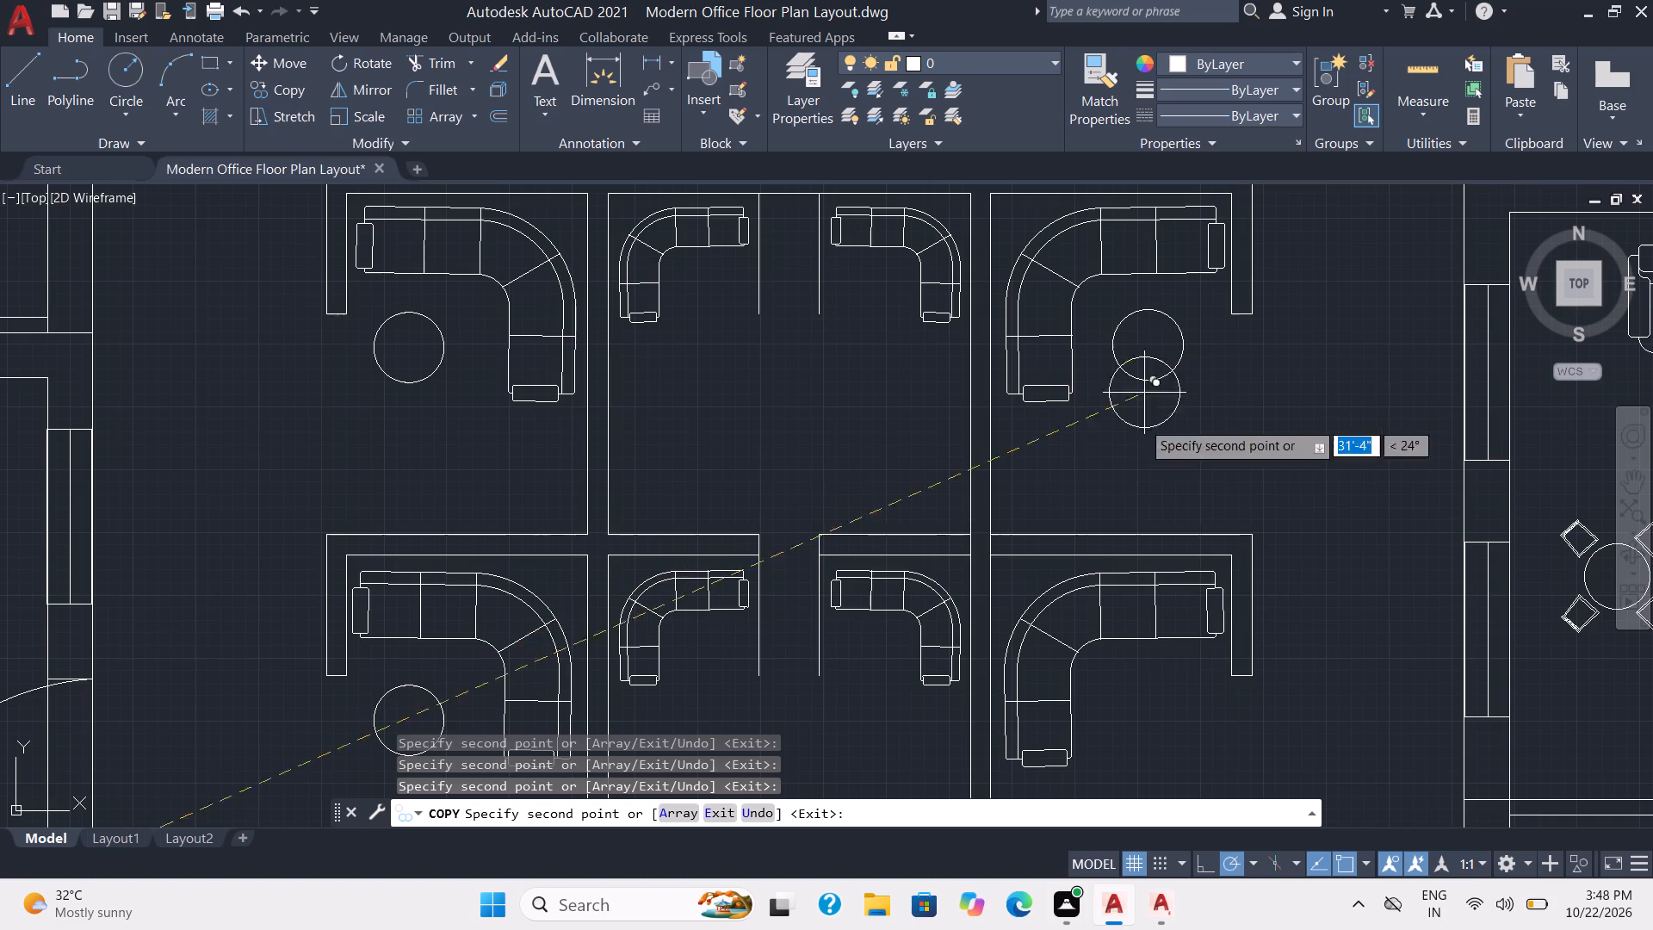
pyautogui.click(1147, 717)
# Place a copy of the circle in the conference room's southwest corner, clear of the table and chairs.
pyautogui.scroll(-2, 1155, 685)
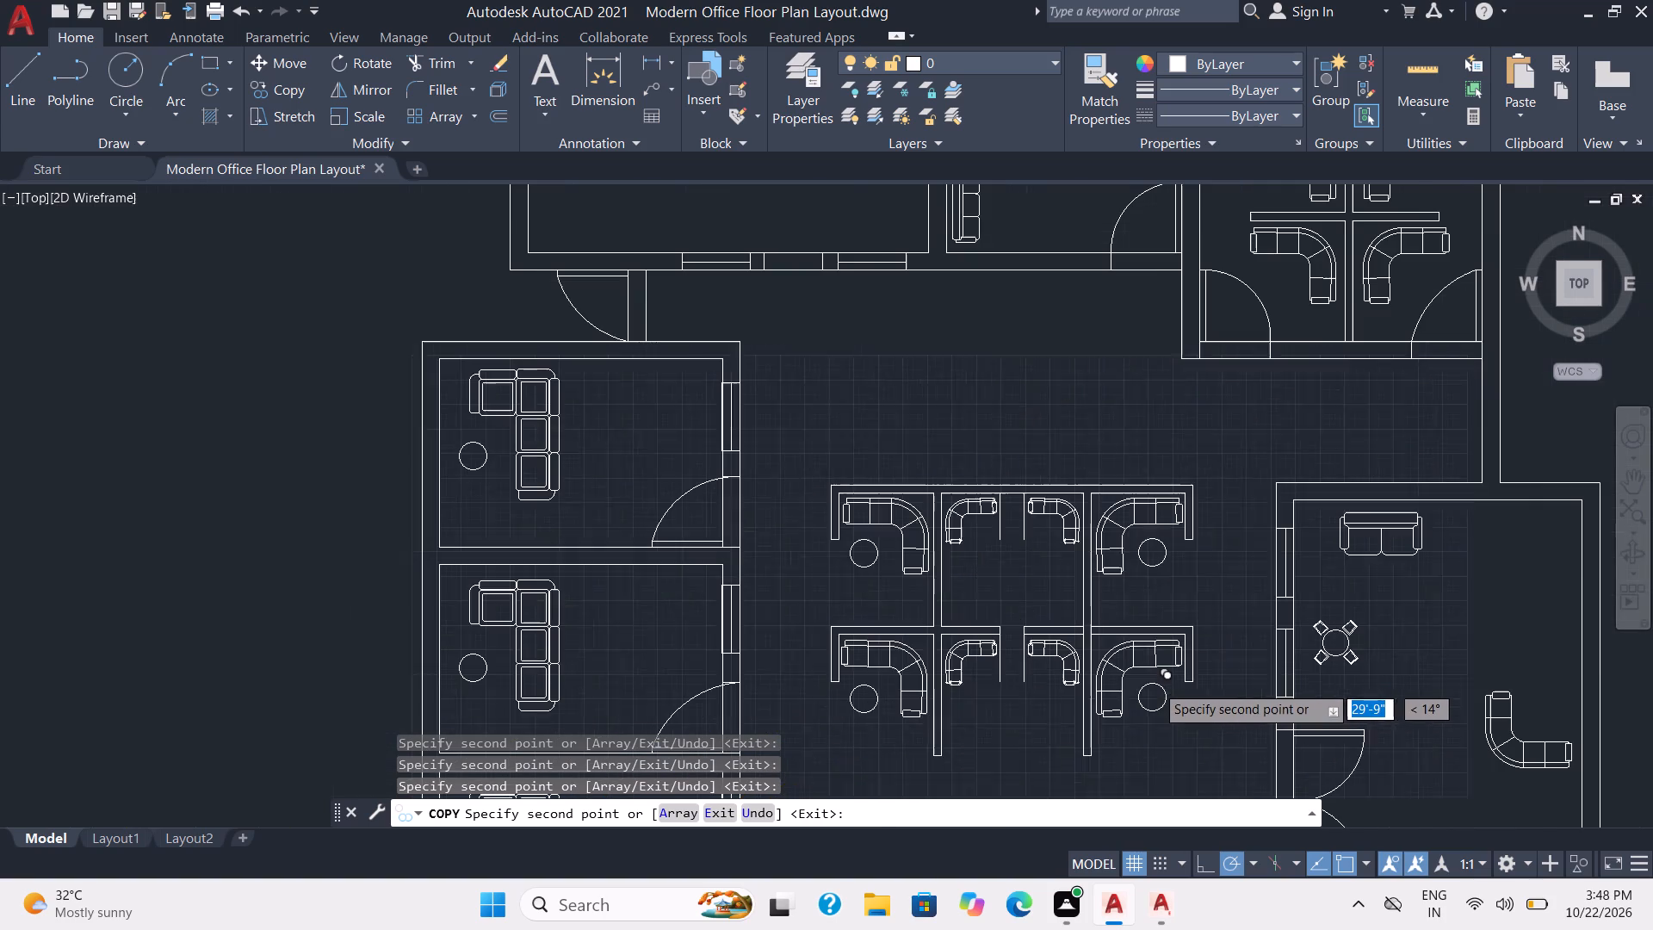
pyautogui.moveTo(1203, 733); pyautogui.dragTo(1135, 657, button='middle')
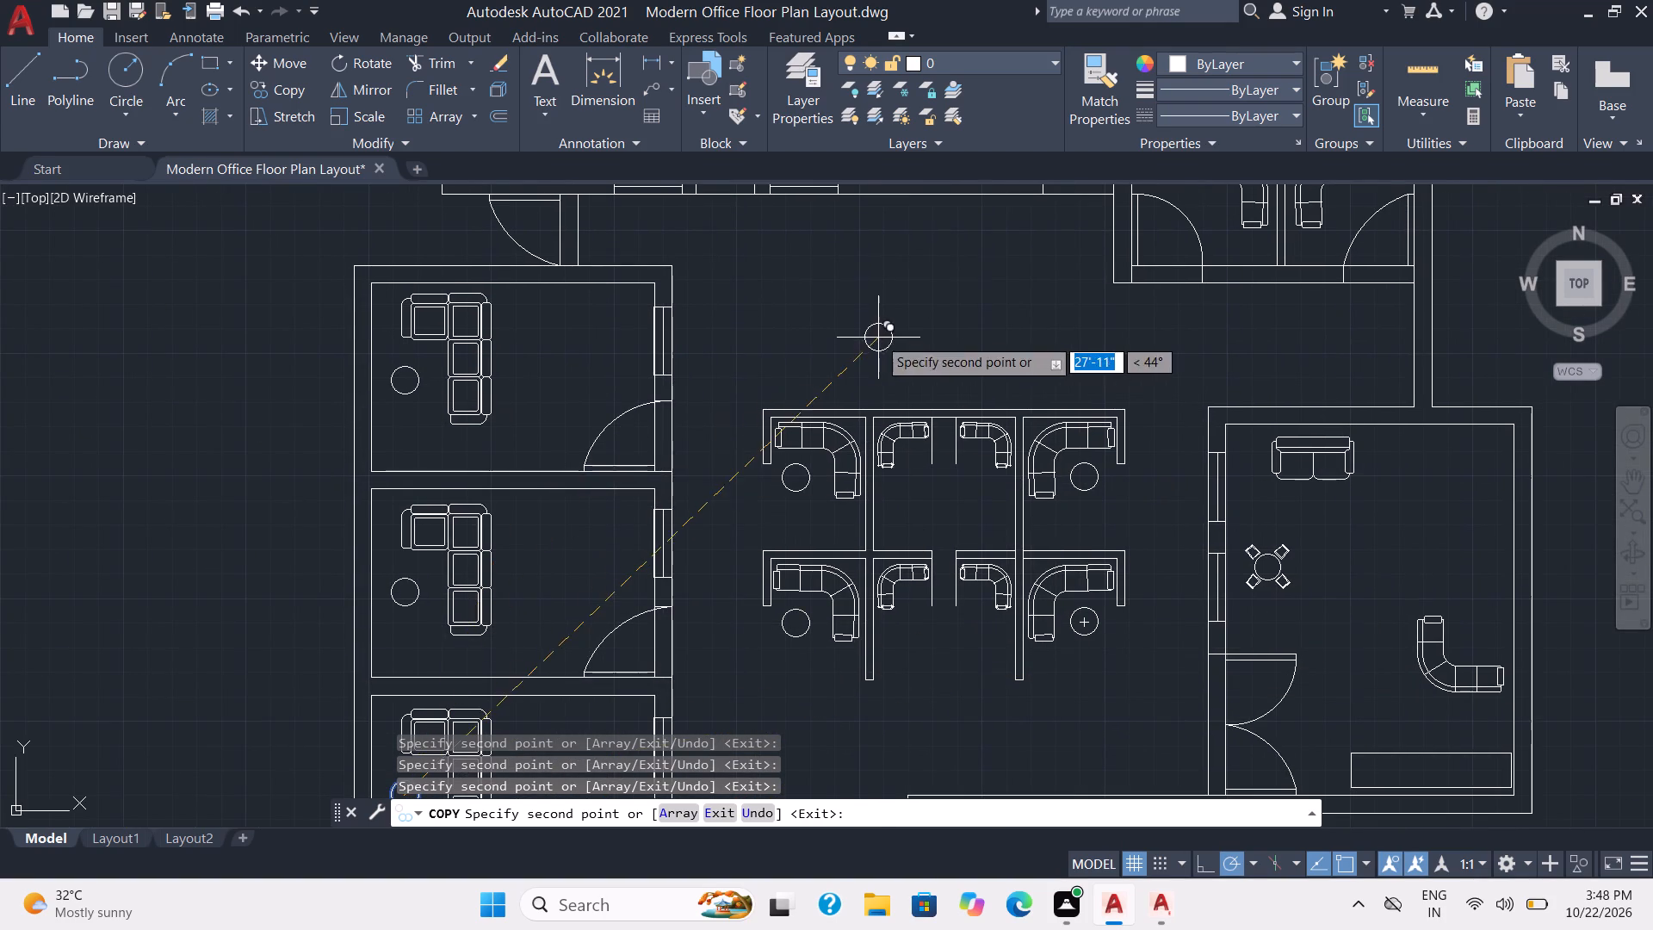
pyautogui.moveTo(878, 338); pyautogui.dragTo(877, 554, button='middle')
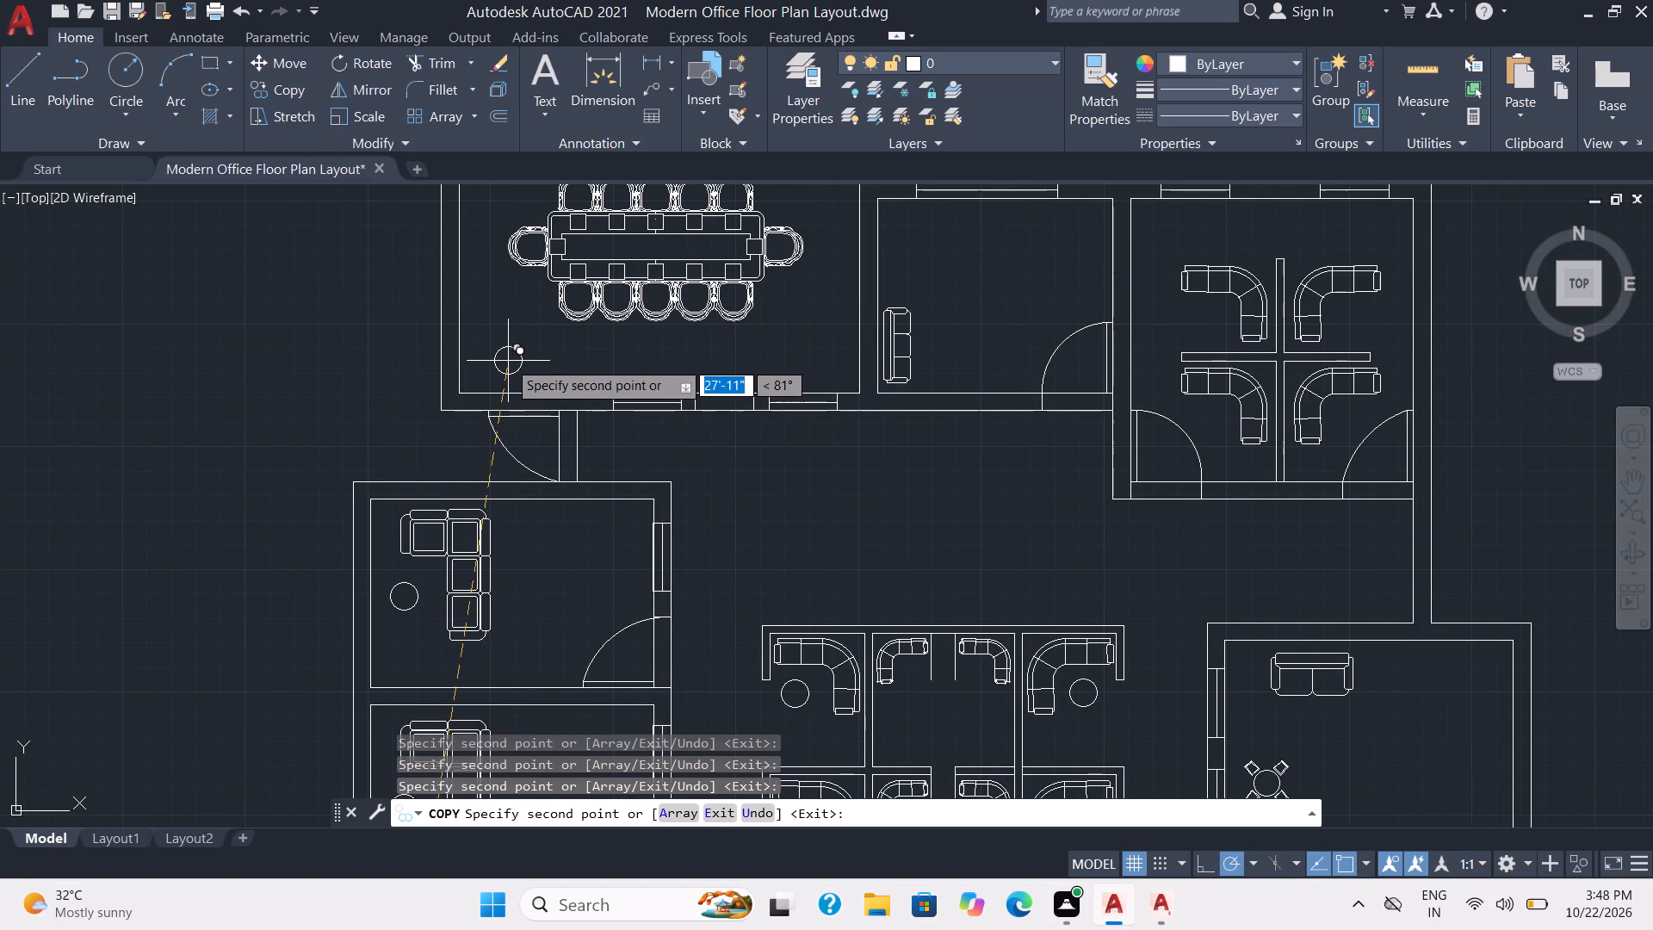
pyautogui.click(508, 361)
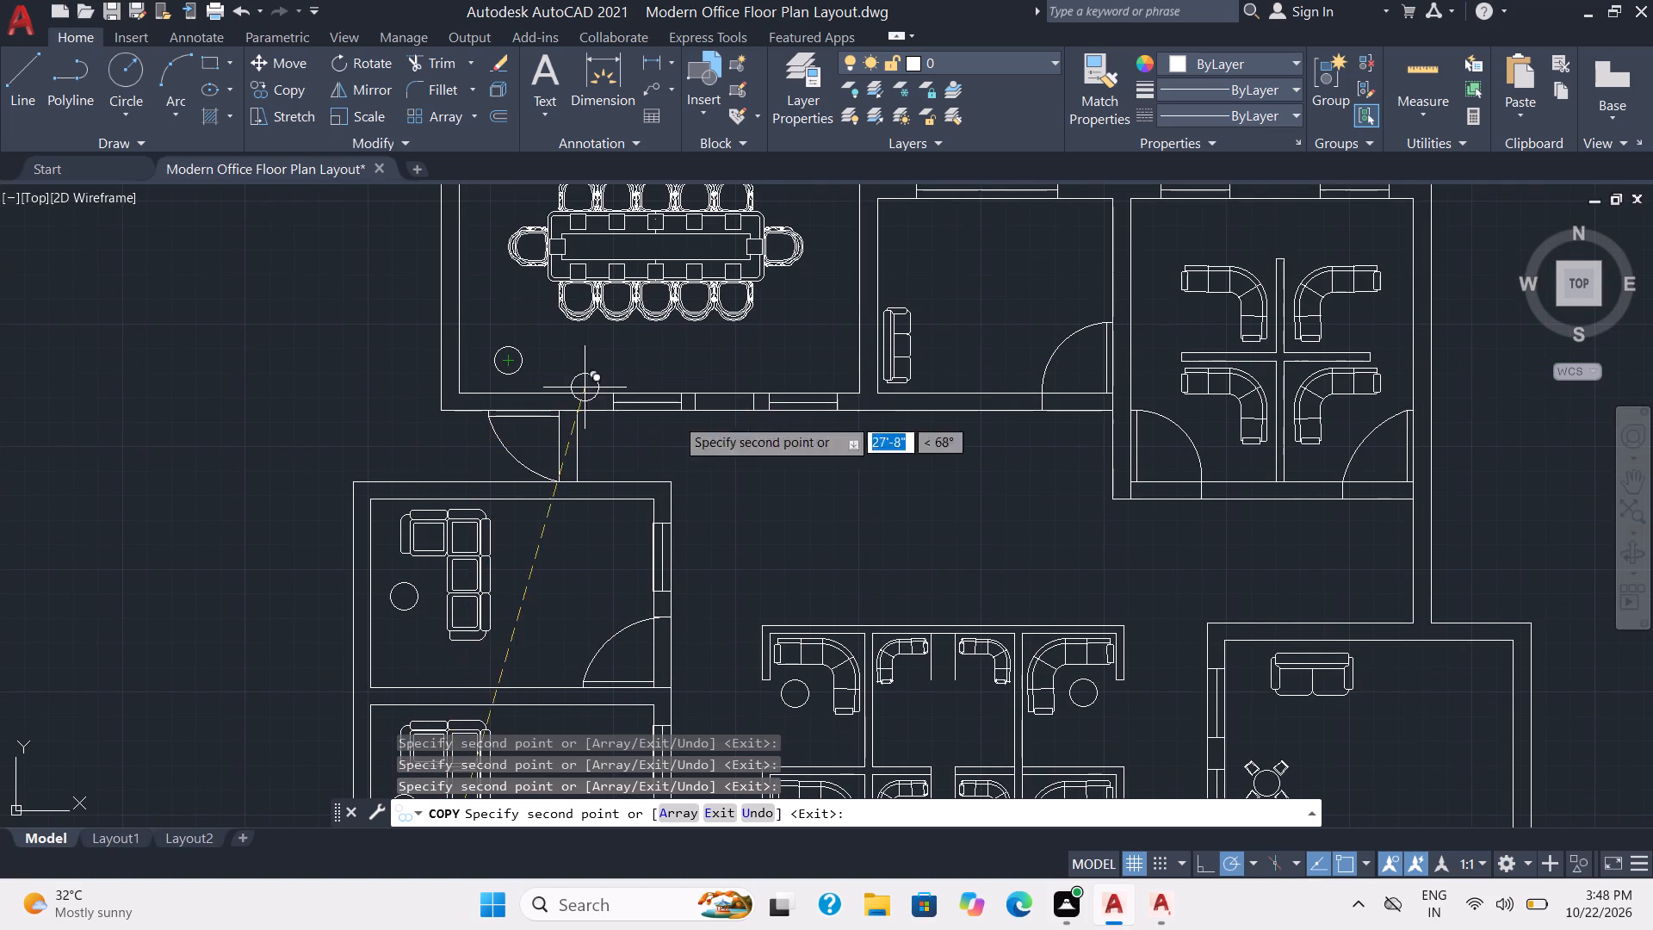
# Place a circle copy beside each of the four curved sofas in the northeast cubicle room.
pyautogui.scroll(1, 1185, 470)
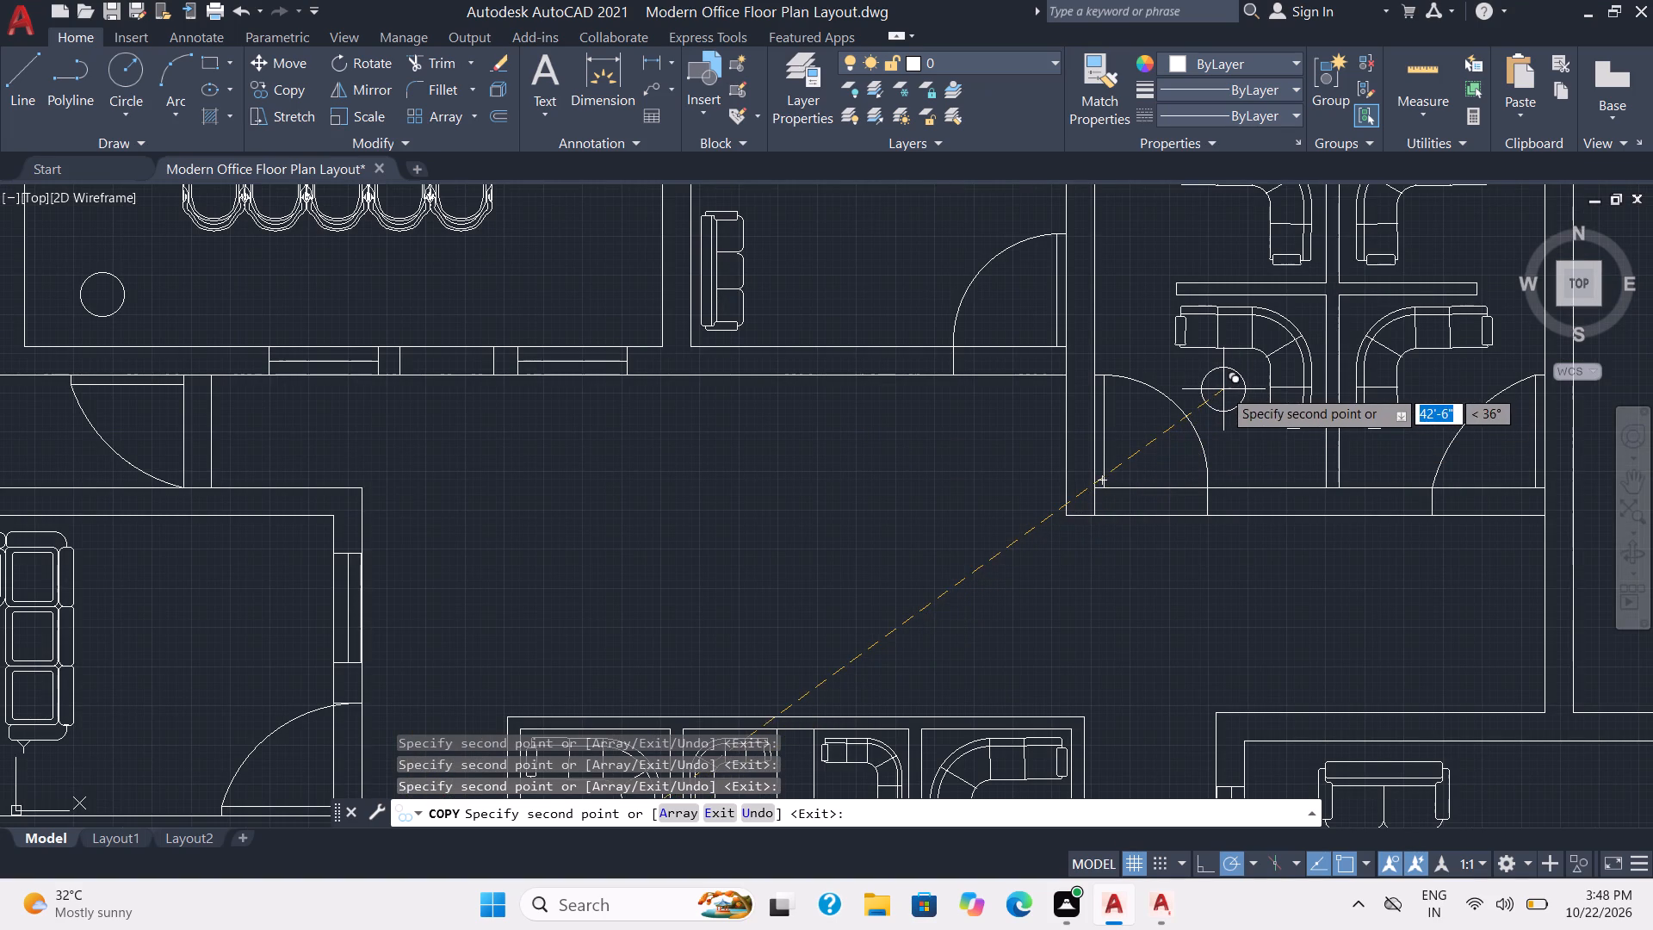
pyautogui.click(1223, 389)
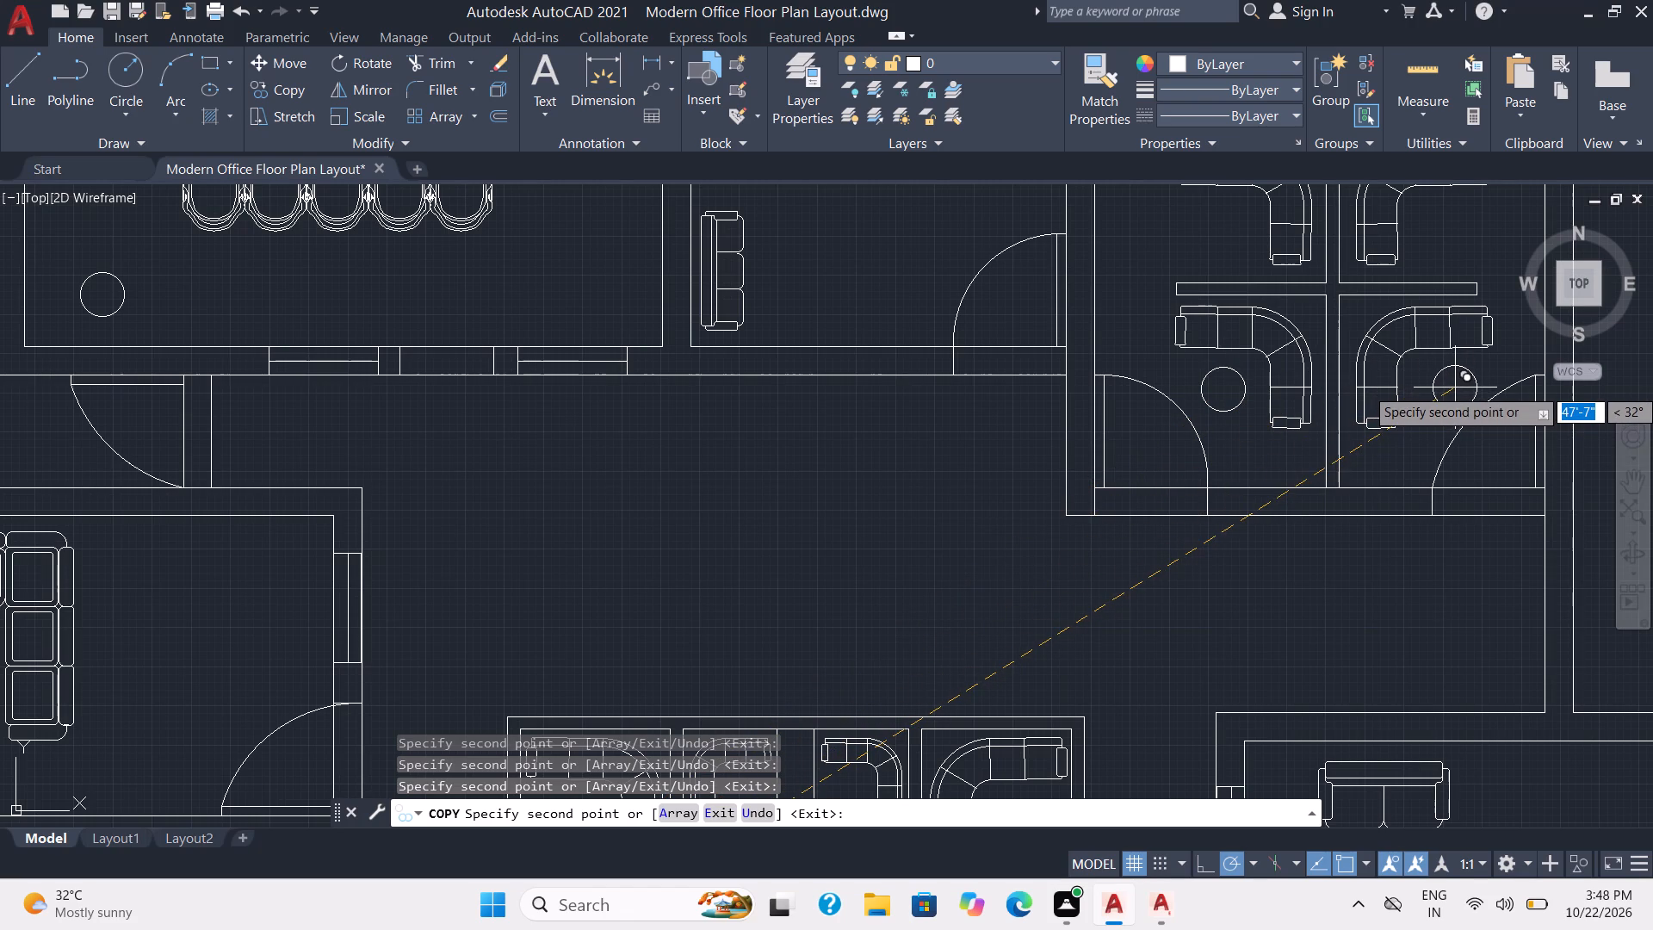
pyautogui.click(1439, 387)
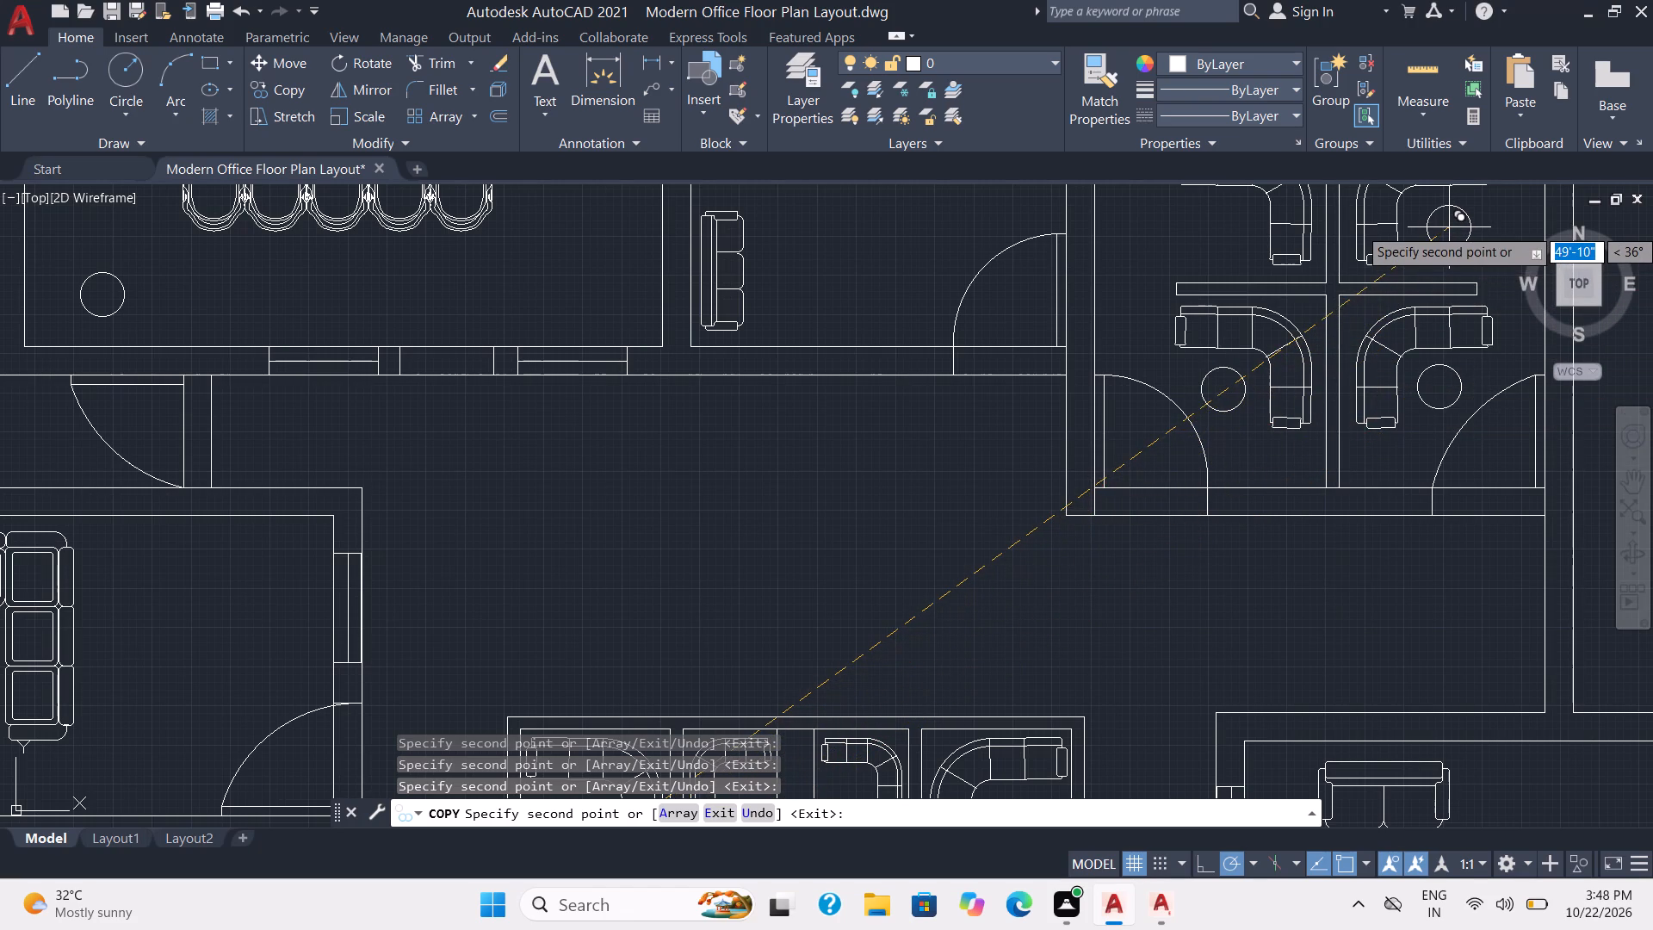
pyautogui.click(1446, 223)
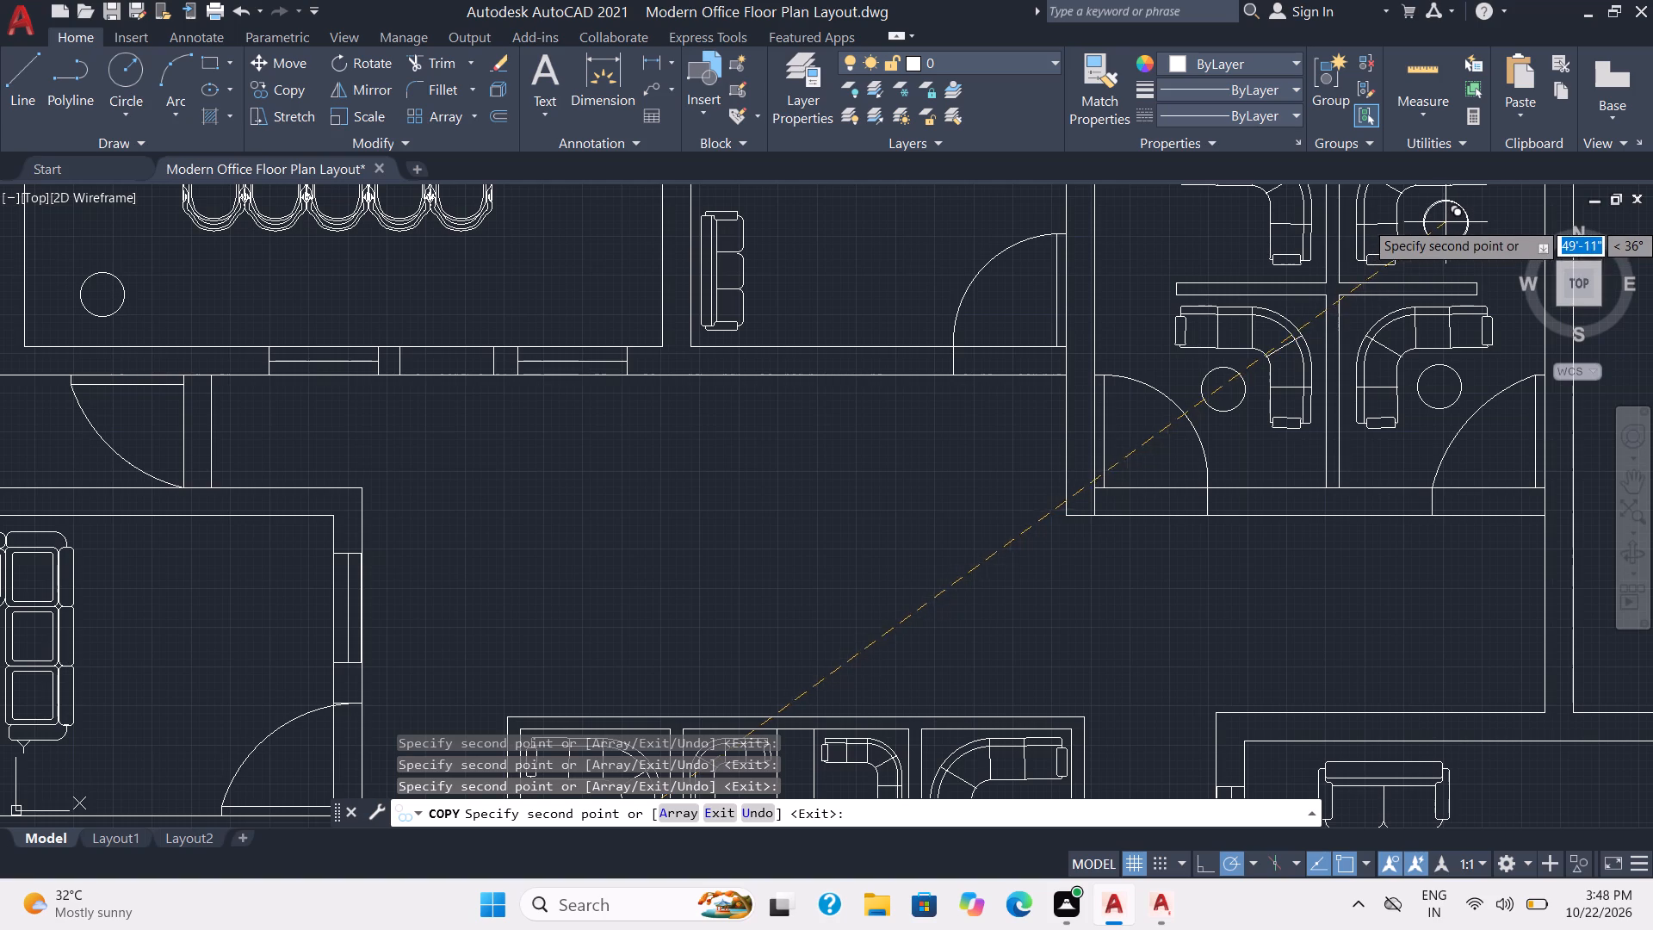
pyautogui.click(1213, 227)
# Place a circle copy near the north window of the room between the conference room and northeast cubicle room.
pyautogui.scroll(-1, 1186, 431)
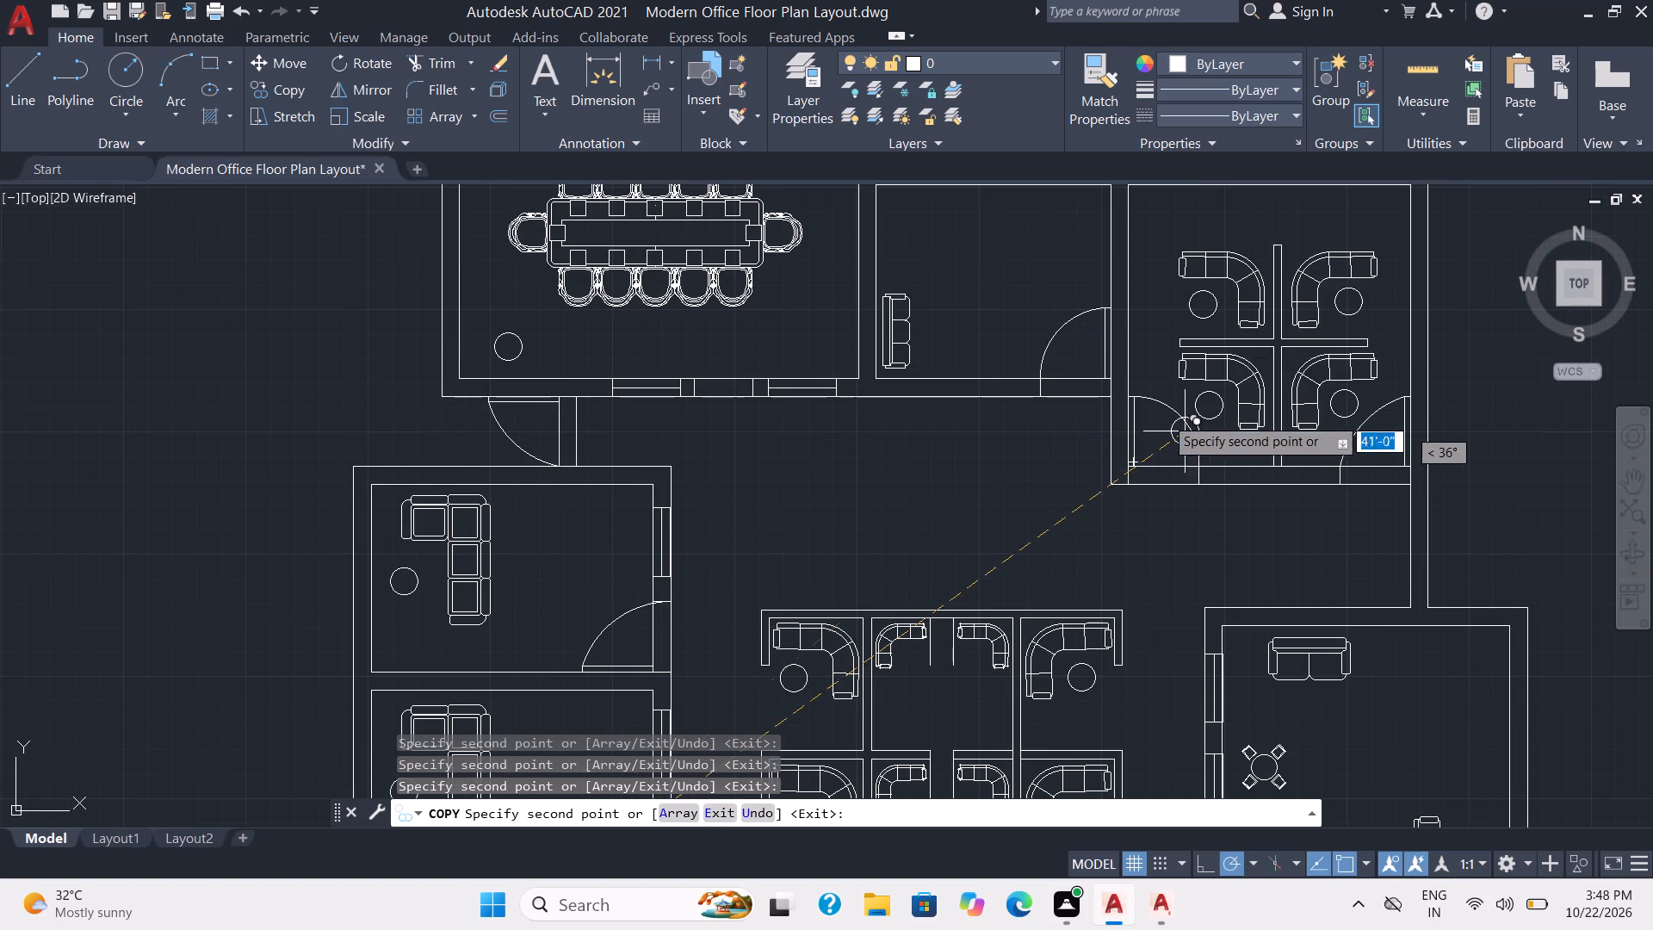
pyautogui.moveTo(1010, 244); pyautogui.dragTo(1009, 282, button='middle')
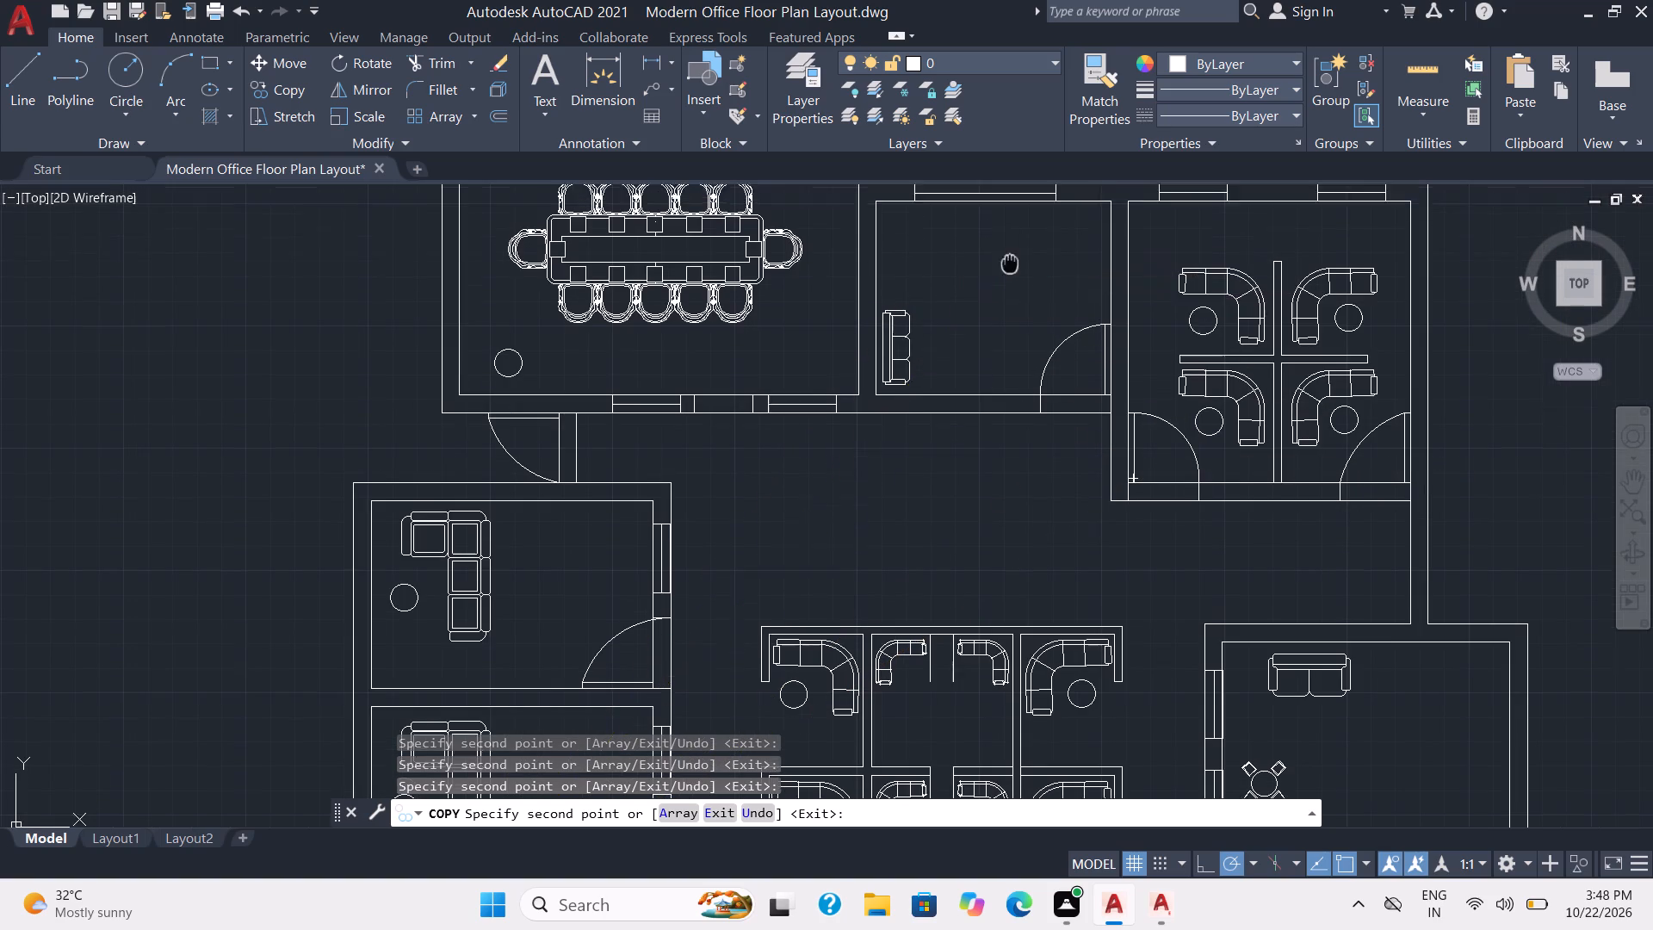
pyautogui.moveTo(1009, 282); pyautogui.dragTo(1001, 407, button='middle')
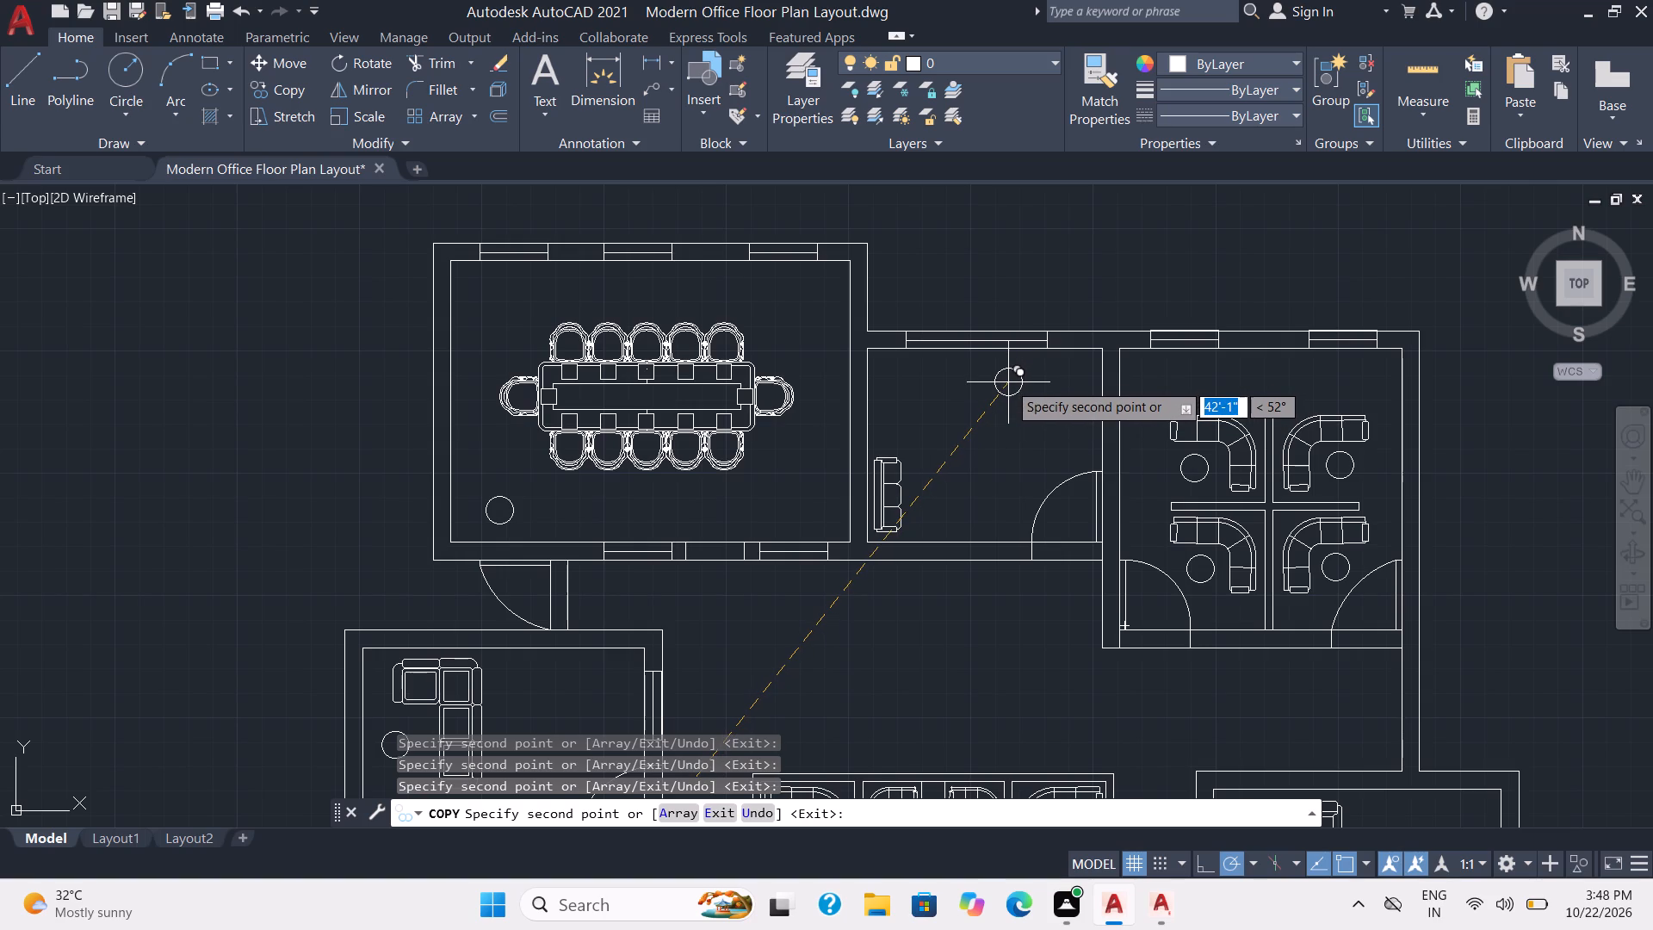
pyautogui.click(1008, 382)
# Place a circle copy inside the curve of the curved sofa in the southeast lounge.
pyautogui.scroll(-1, 1050, 588)
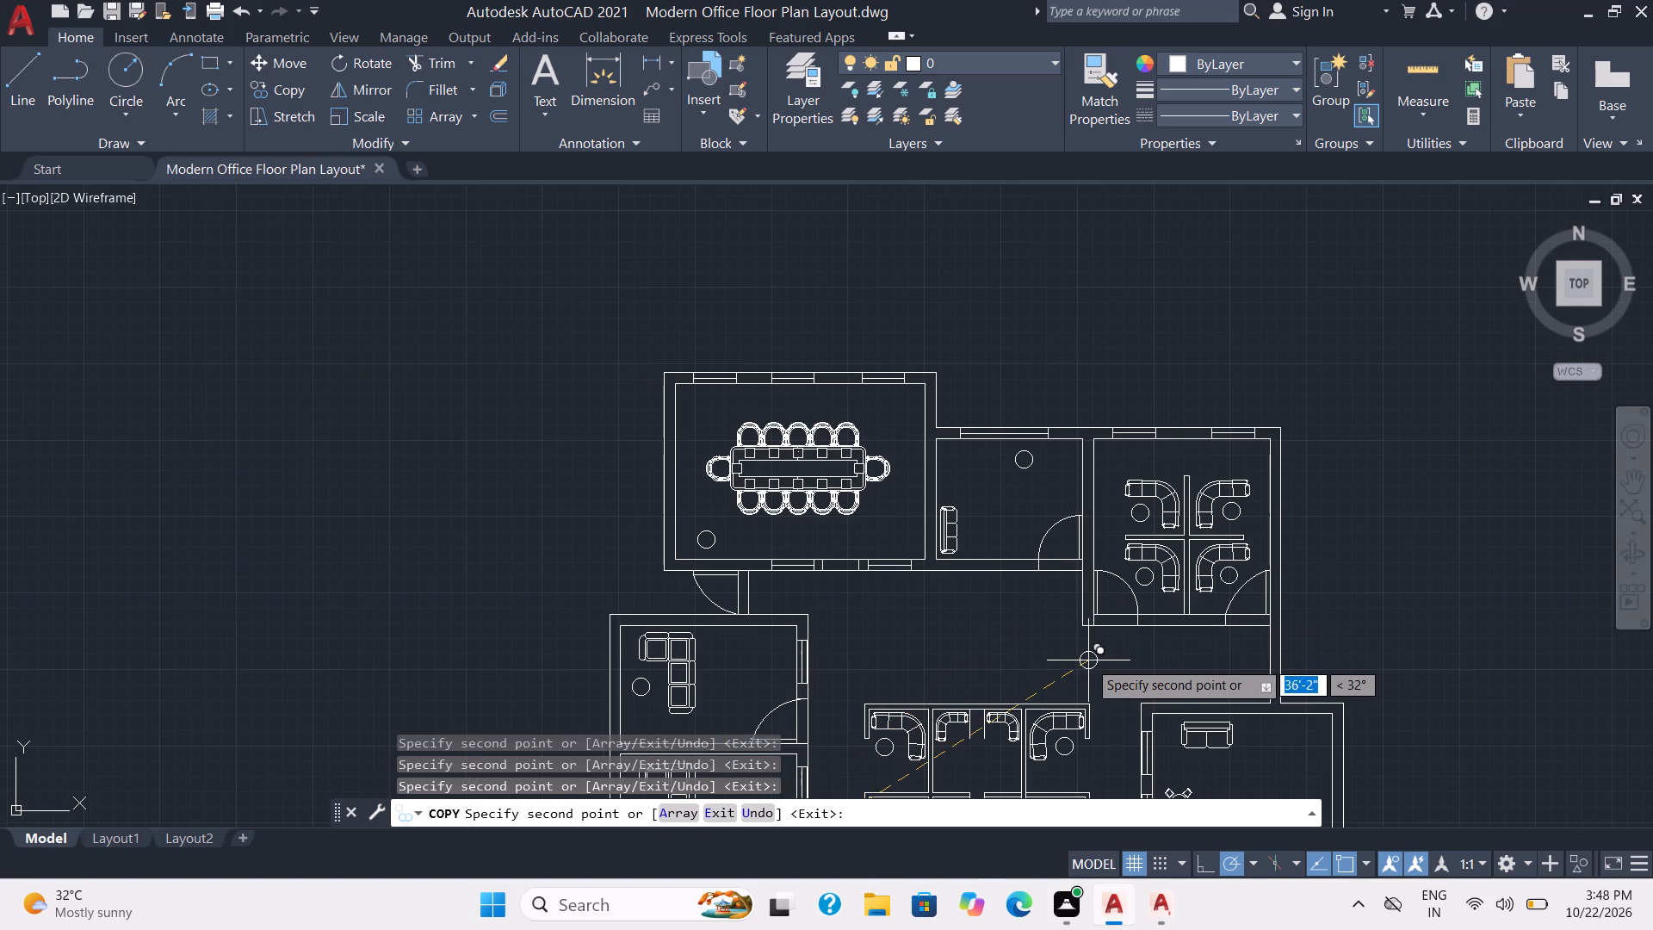
pyautogui.moveTo(1088, 661); pyautogui.dragTo(1006, 498, button='middle')
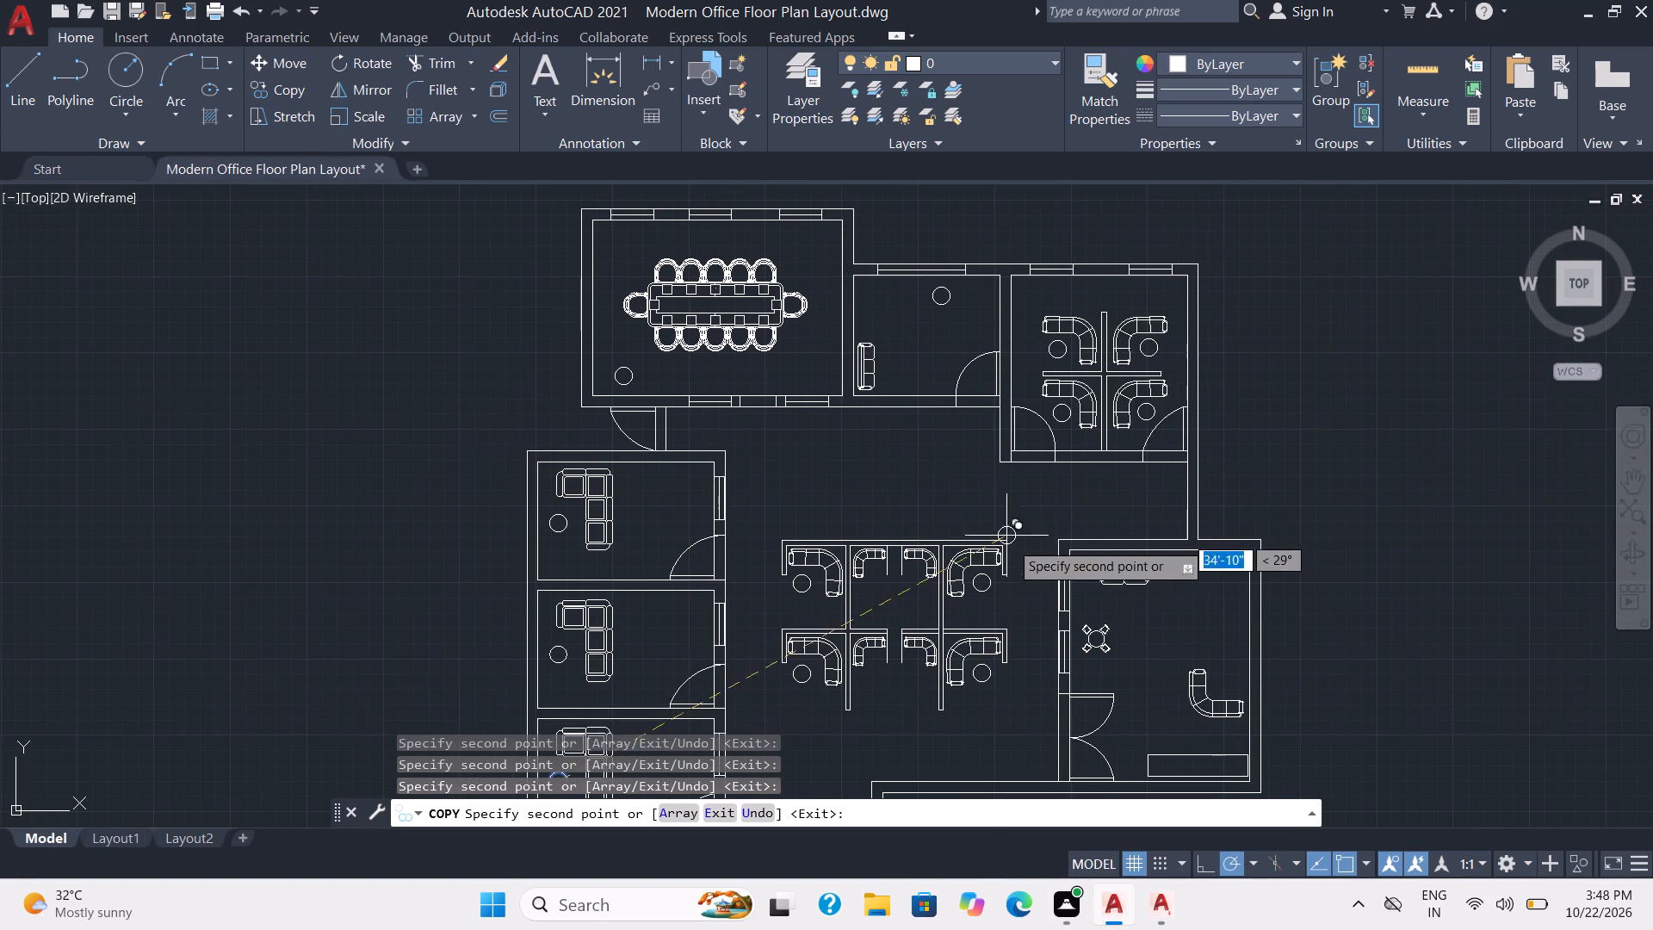
pyautogui.scroll(3, 1274, 687)
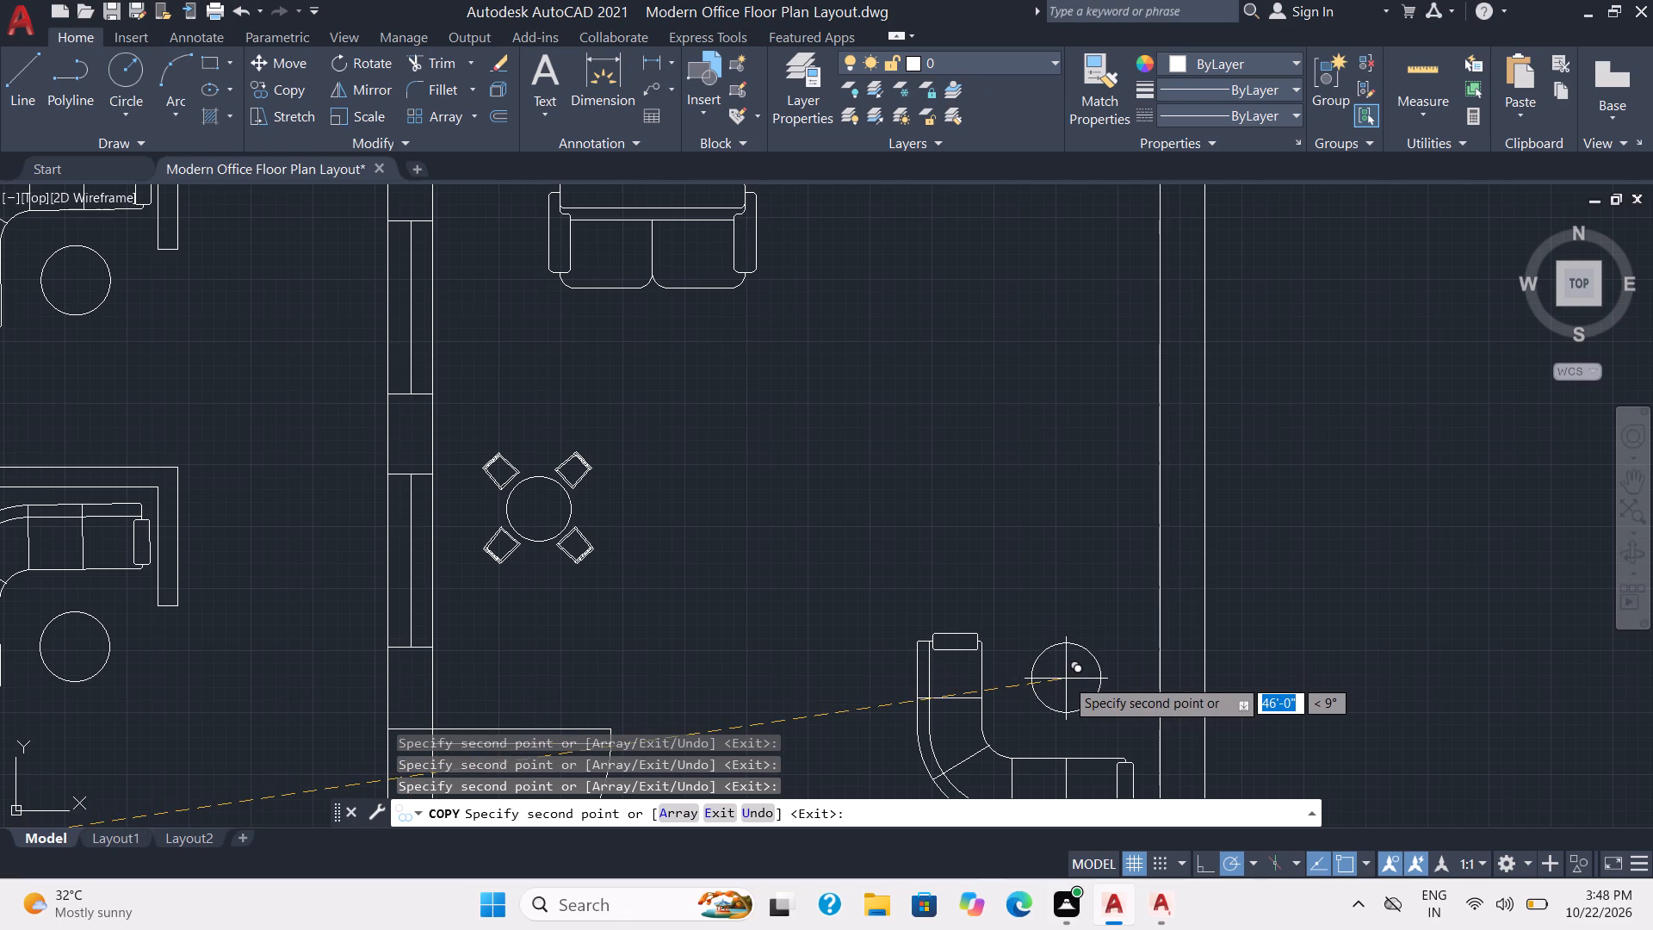
pyautogui.click(1061, 679)
# Place a last circle copy in the open middle of the central cluster, south of its upper small curved sofas.
pyautogui.scroll(-2, 1227, 622)
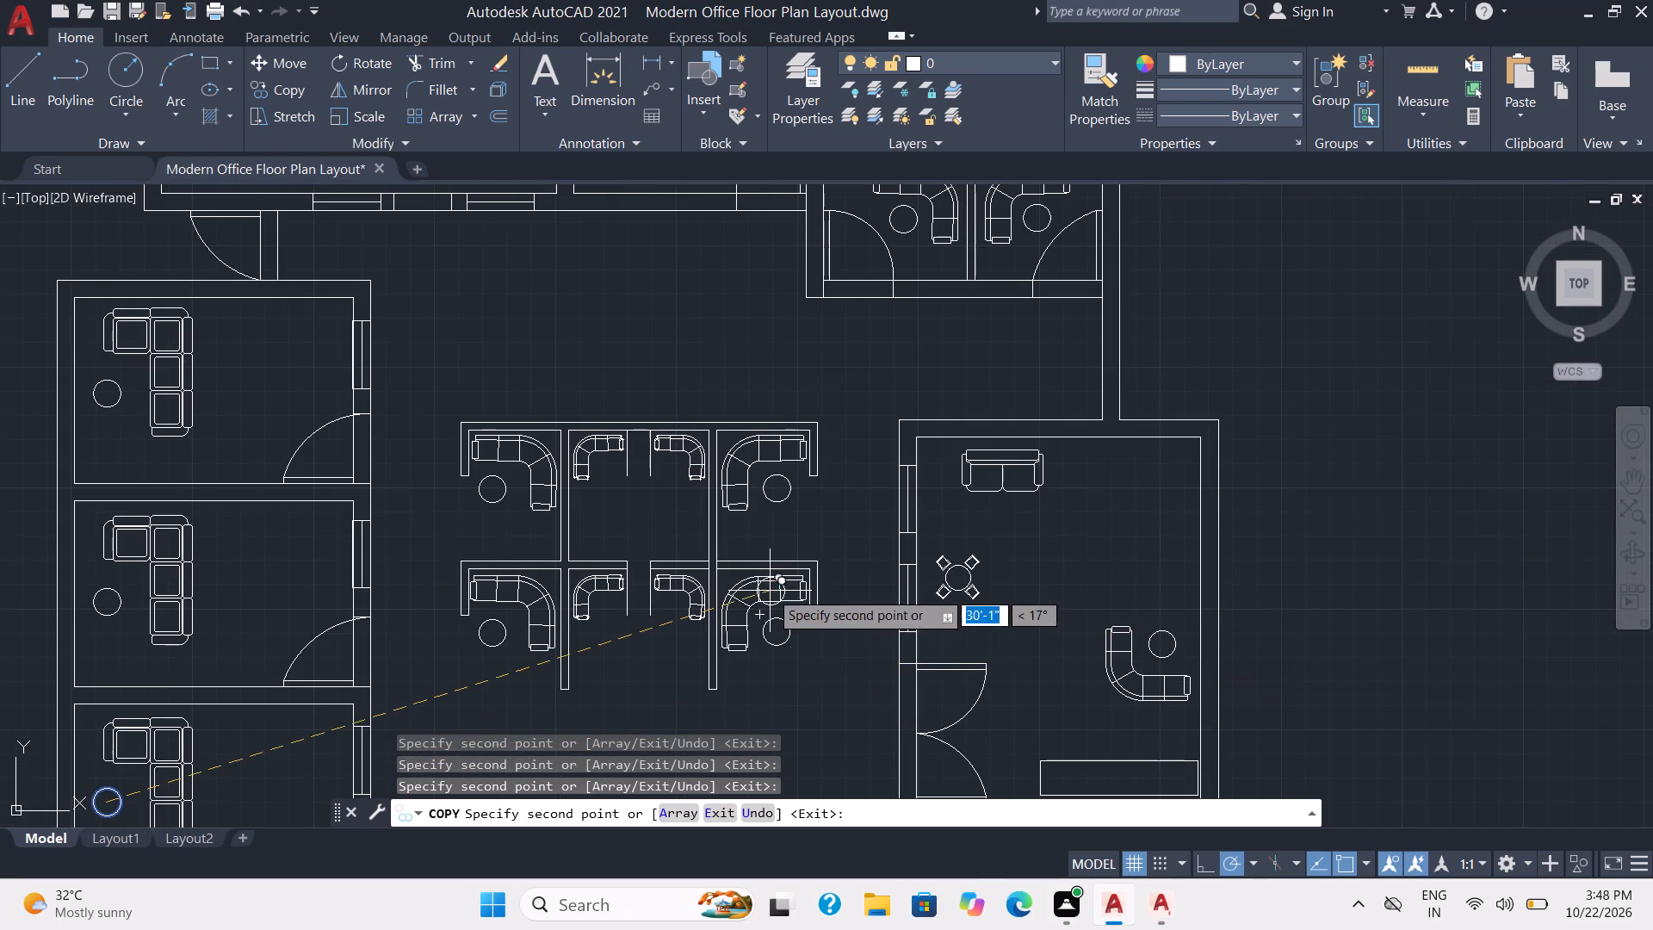
pyautogui.scroll(1, 616, 499)
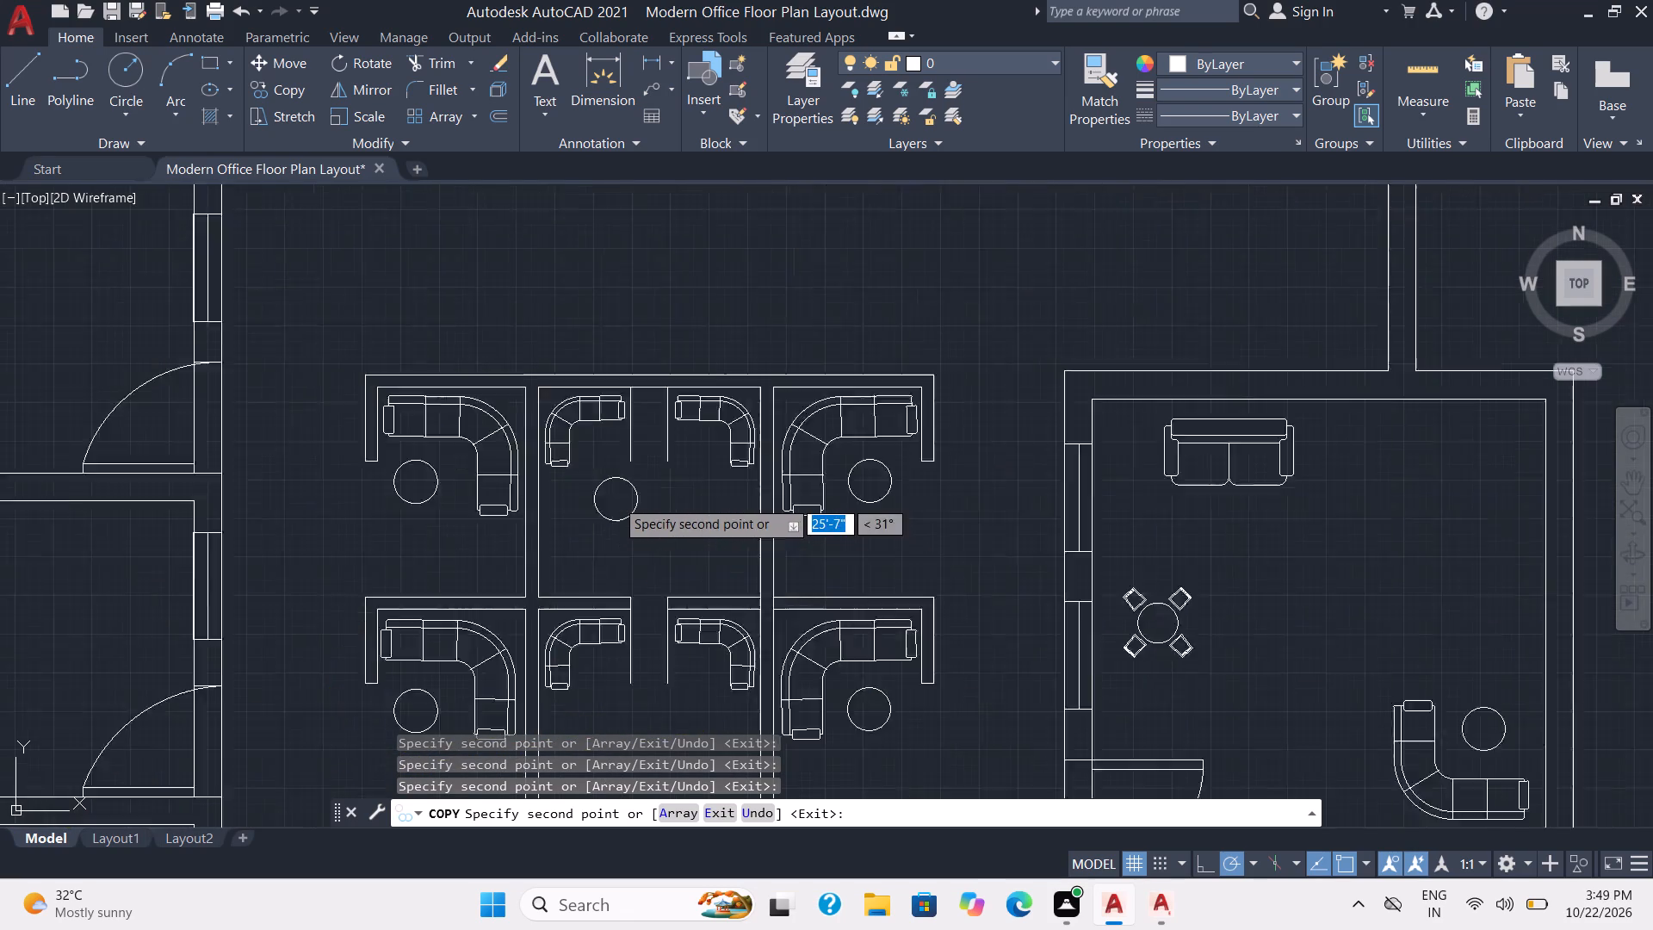
pyautogui.scroll(1, 616, 499)
pyautogui.click(652, 540)
pyautogui.press('Escape')
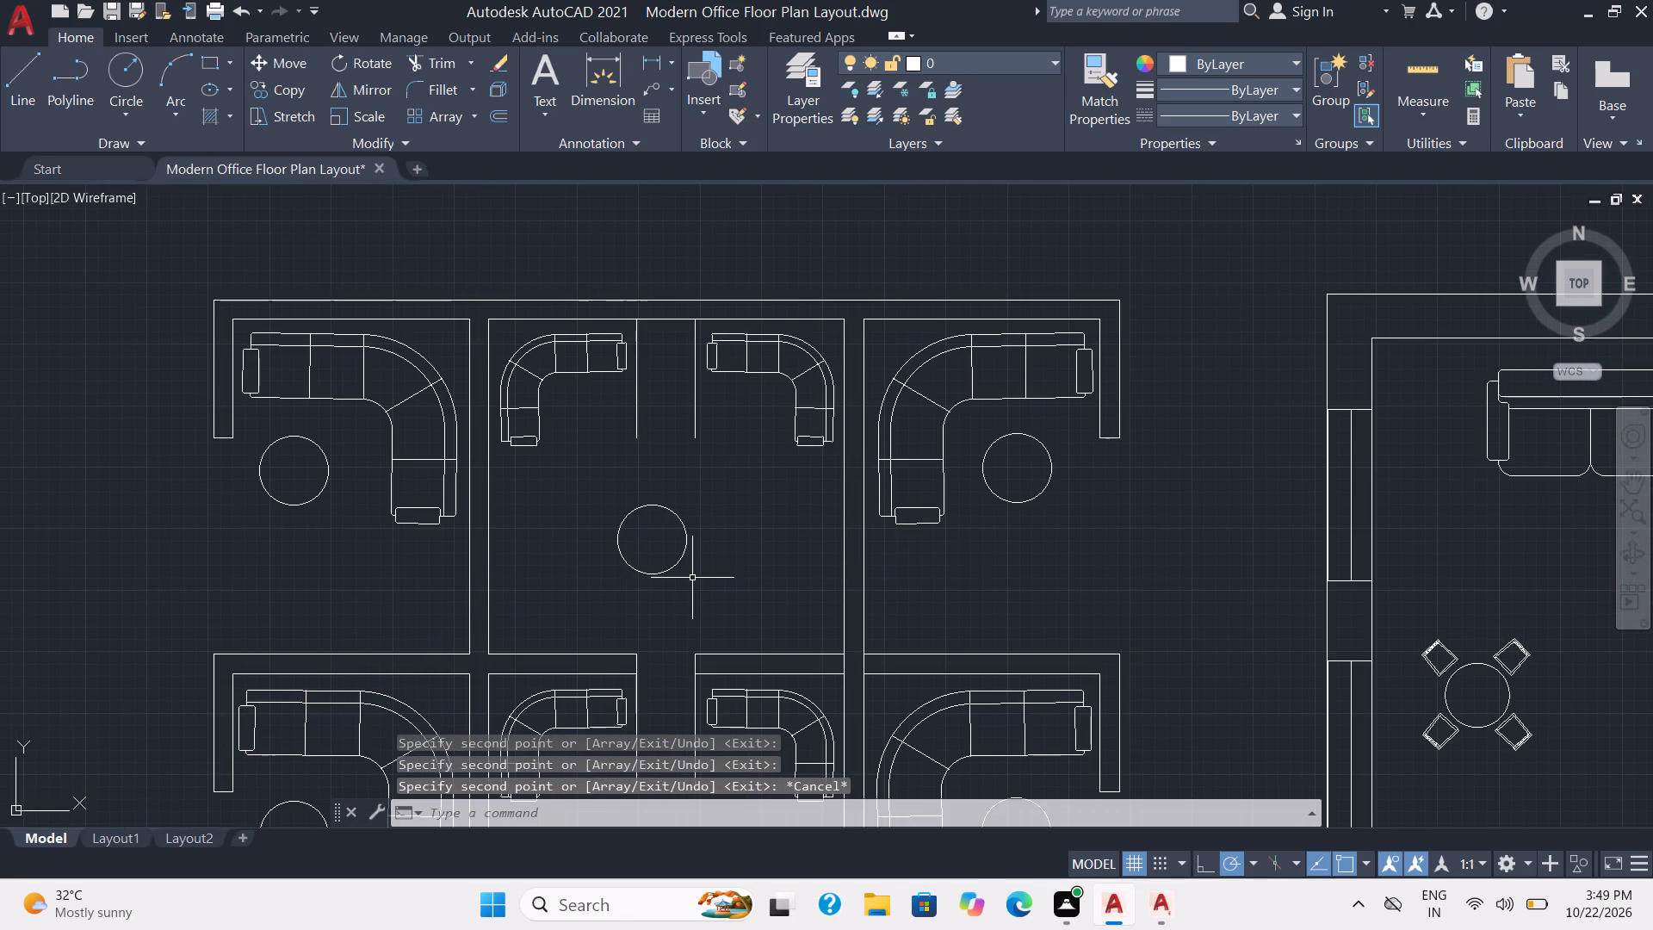
# Scale the circle in the middle of the central cluster down about its centre to roughly half its size.
pyautogui.click(692, 578)
pyautogui.click(645, 514)
pyautogui.write('sc')
pyautogui.press('Return')
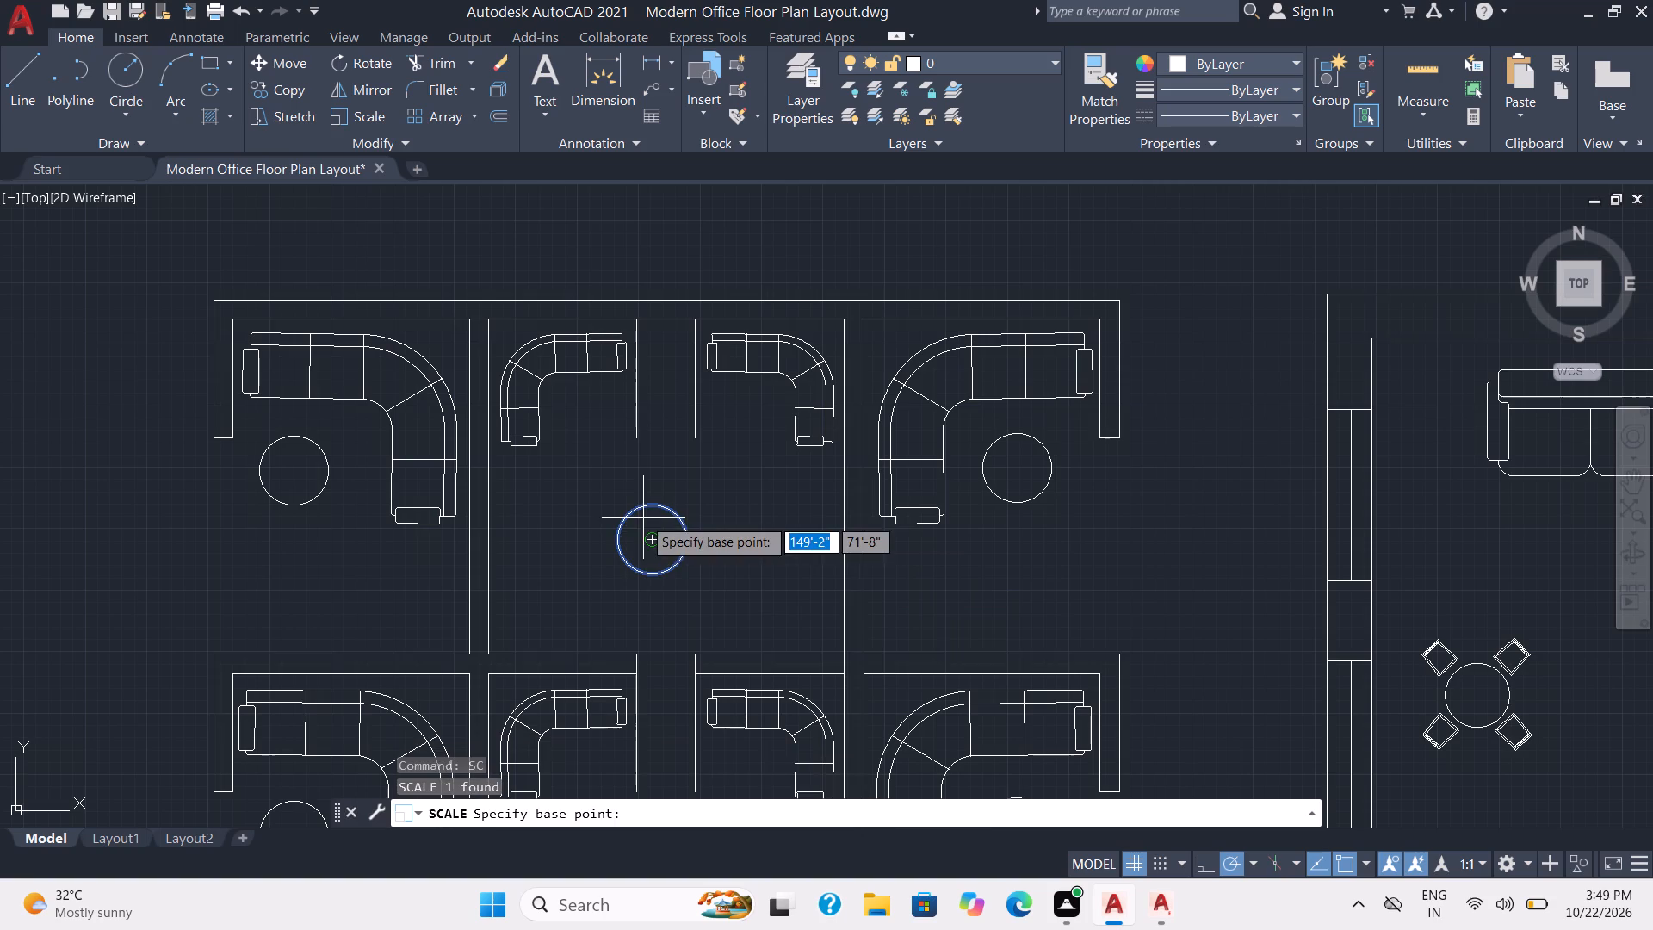
pyautogui.click(649, 542)
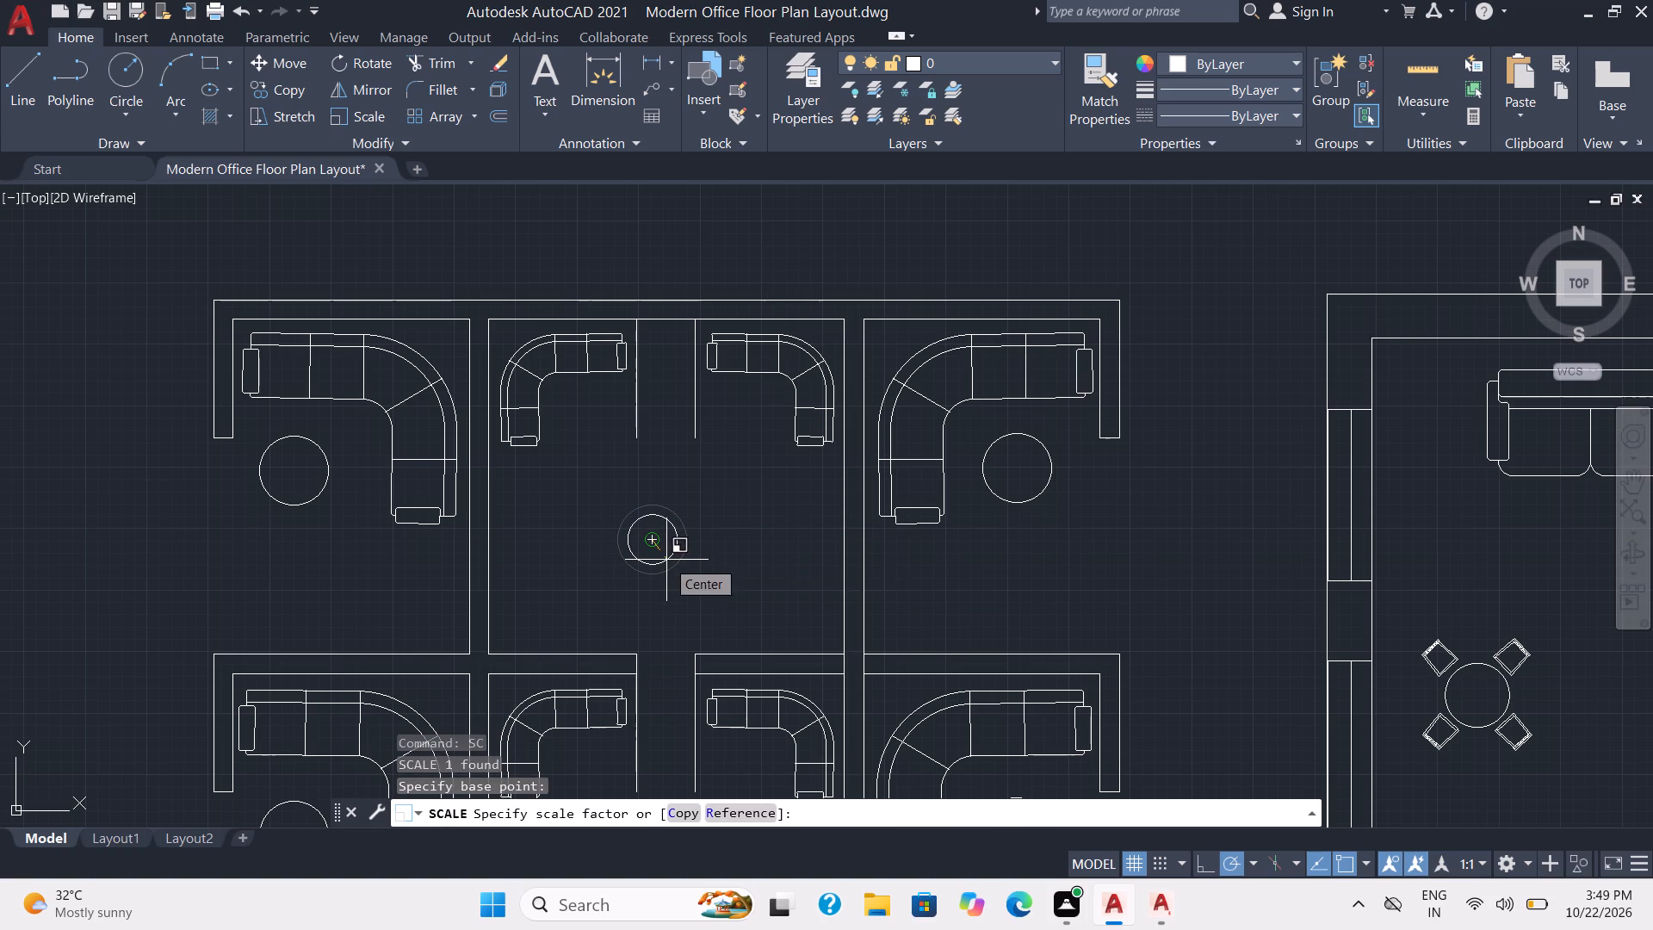
pyautogui.click(666, 556)
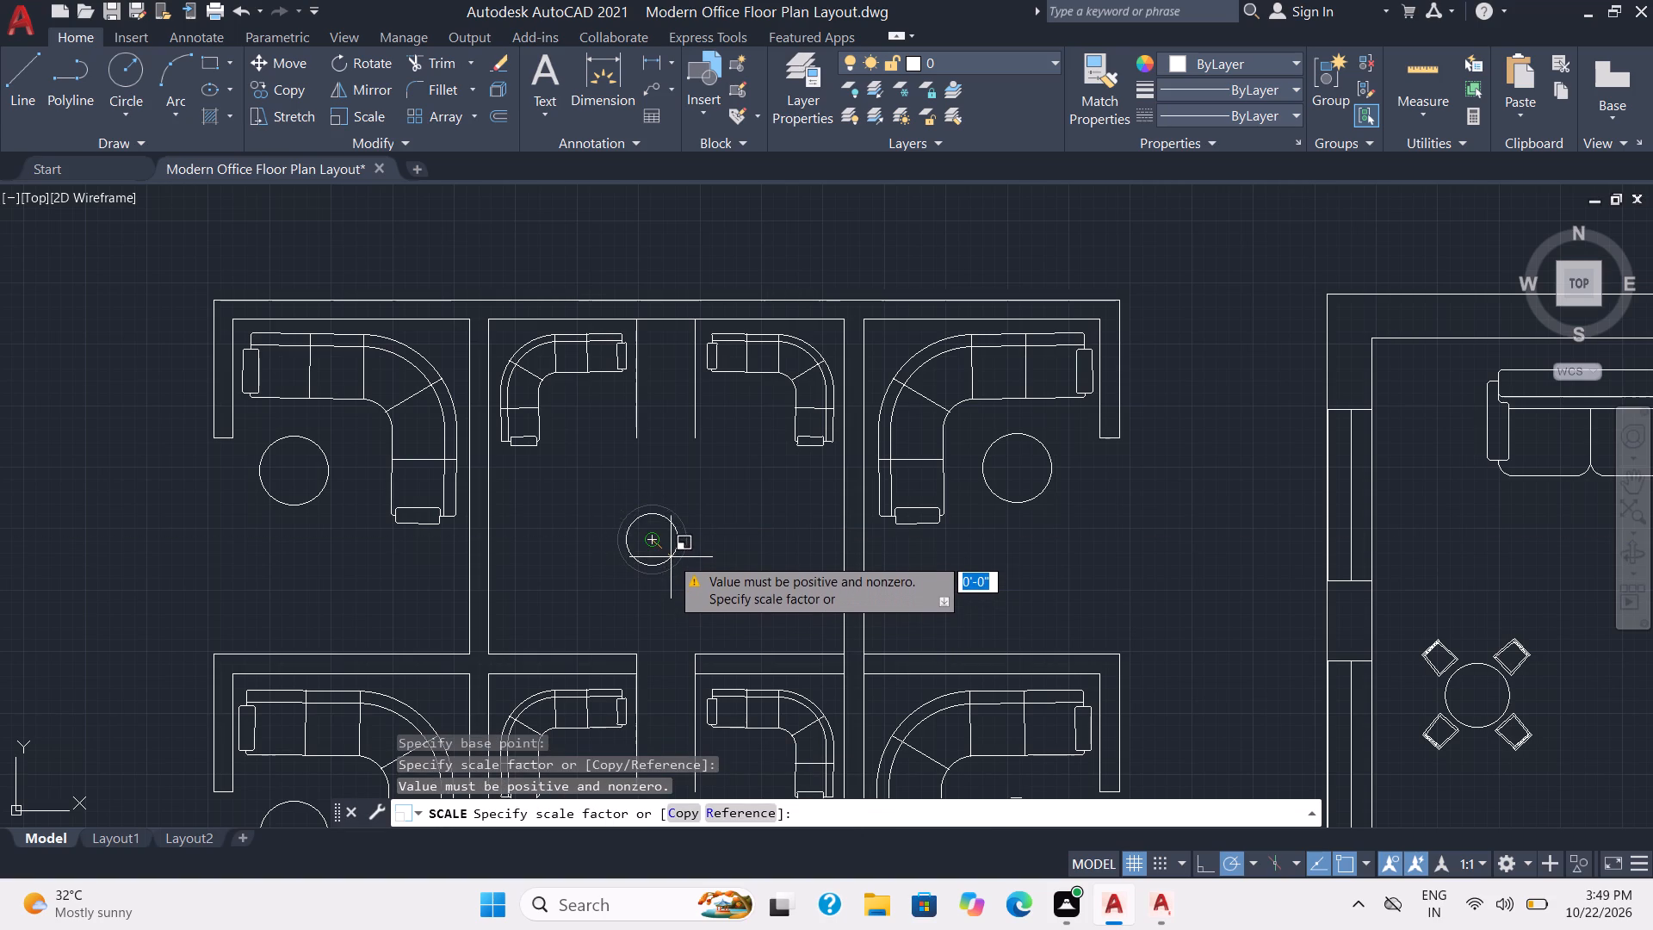
pyautogui.click(670, 555)
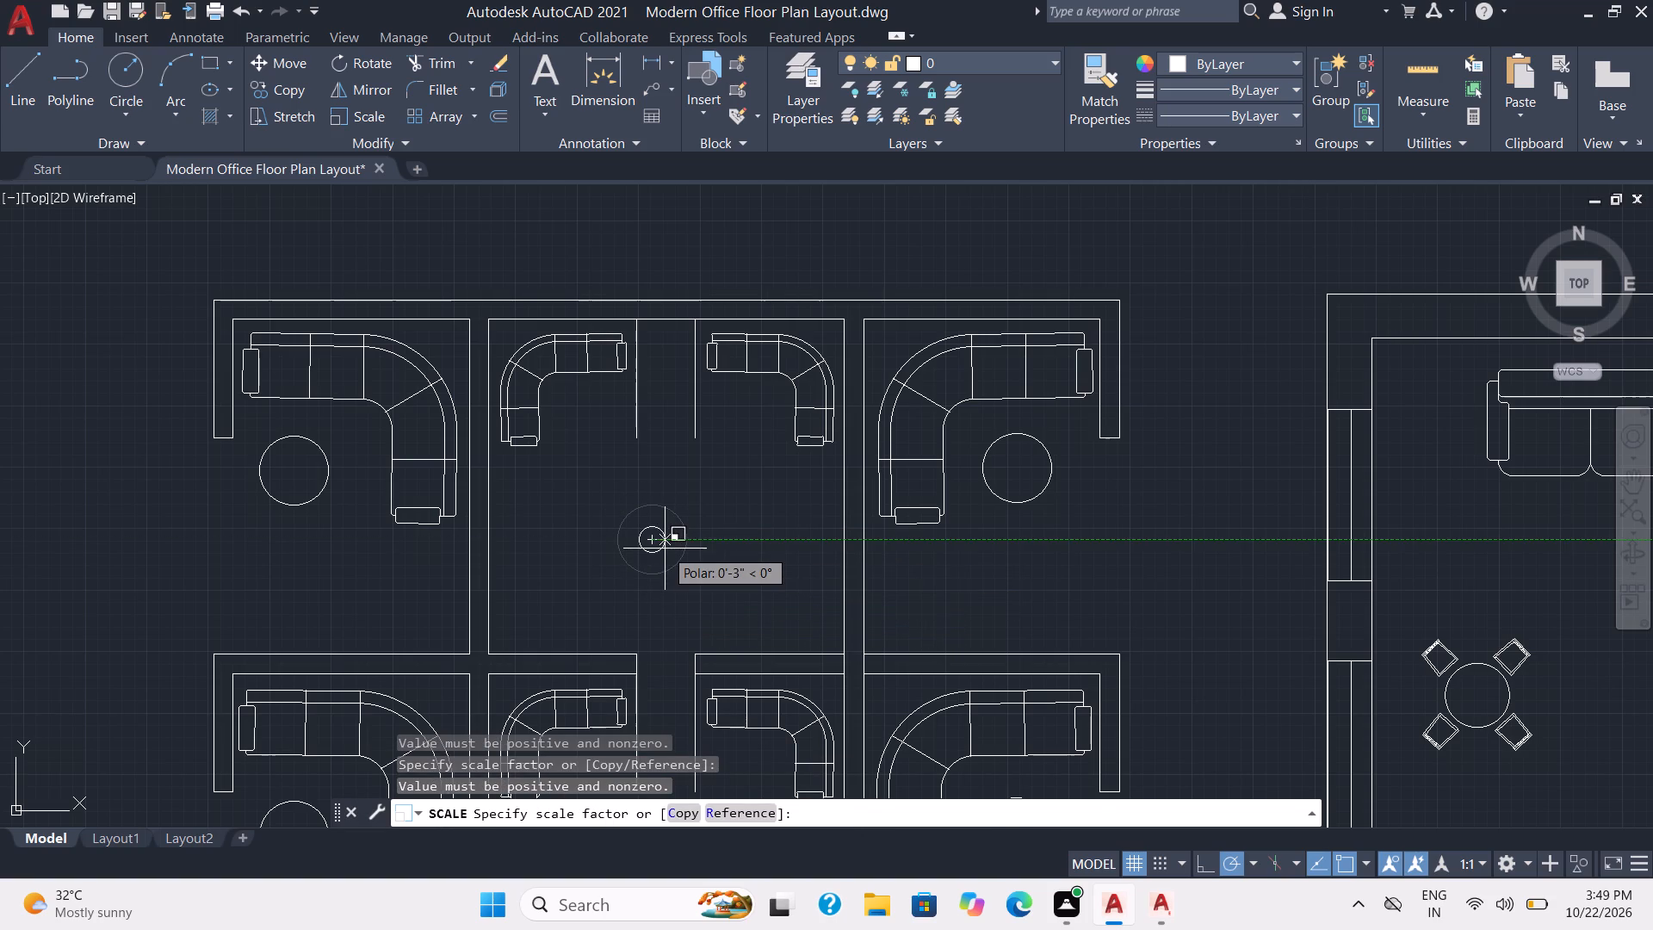
pyautogui.click(665, 555)
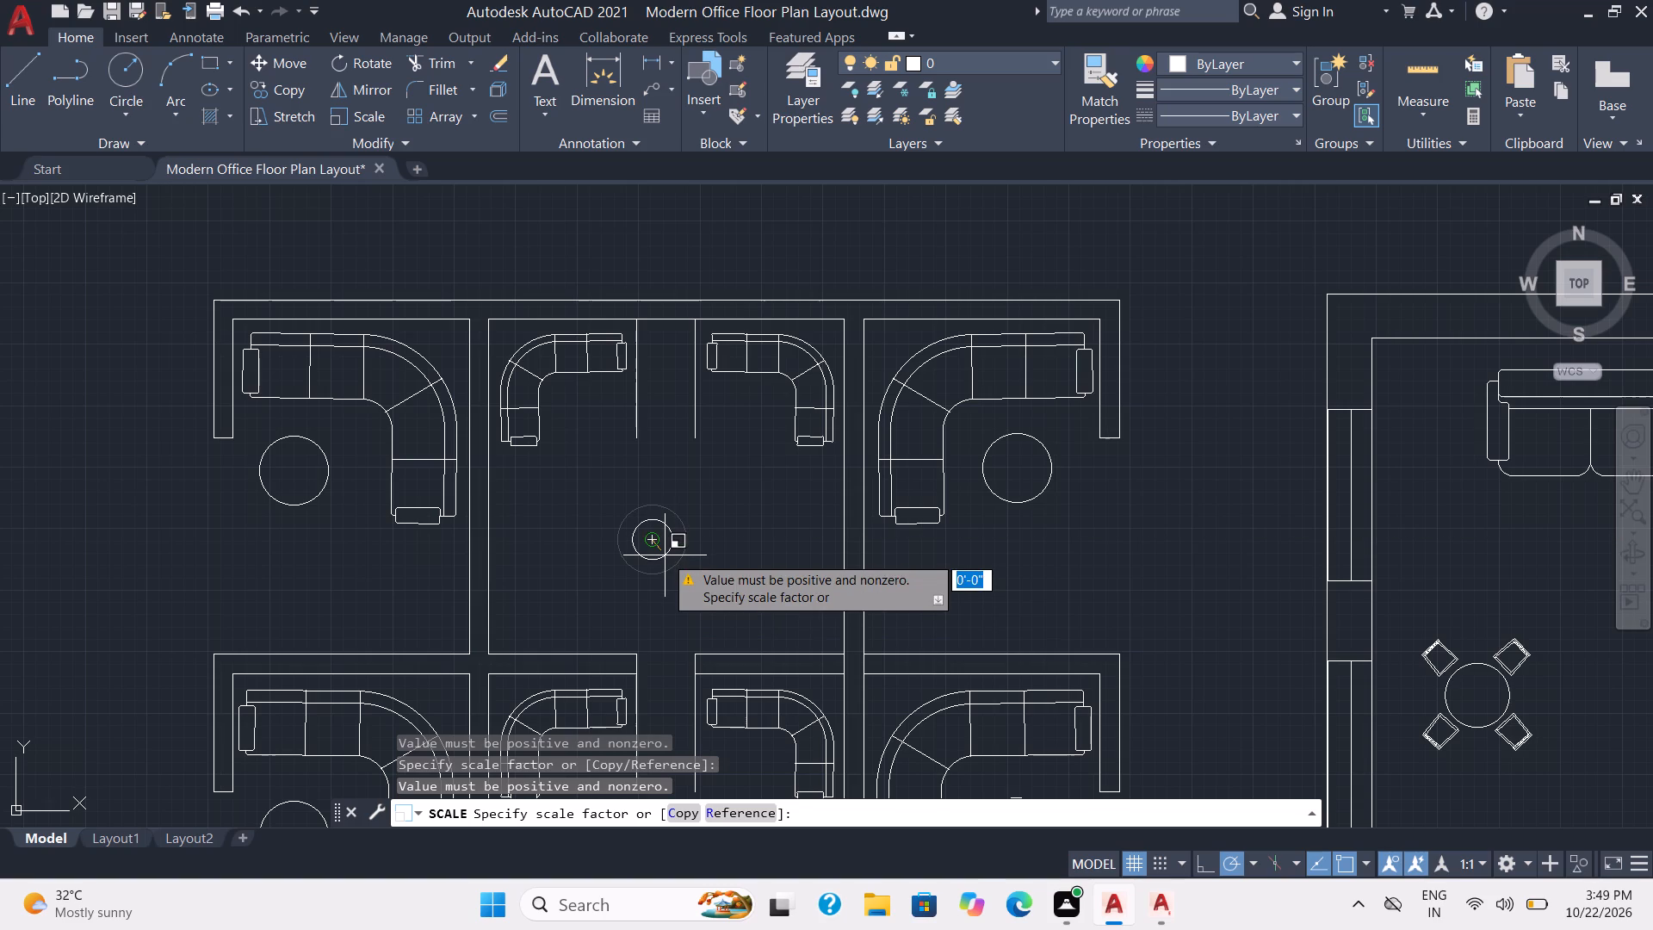
pyautogui.click(672, 554)
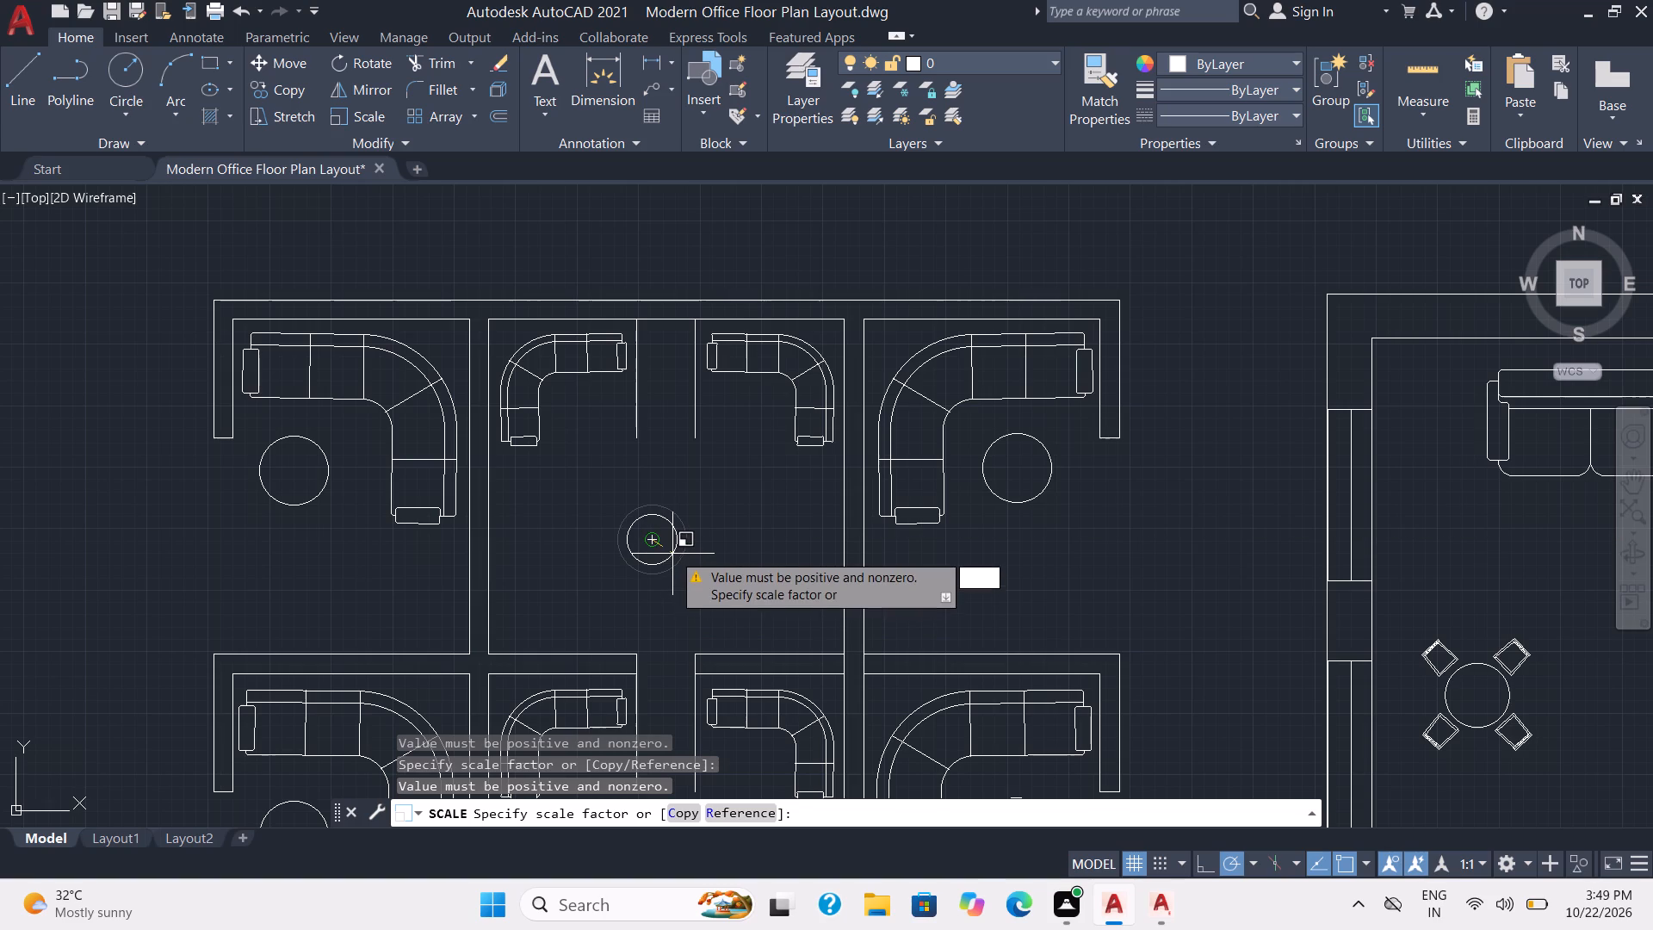
pyautogui.click(665, 553)
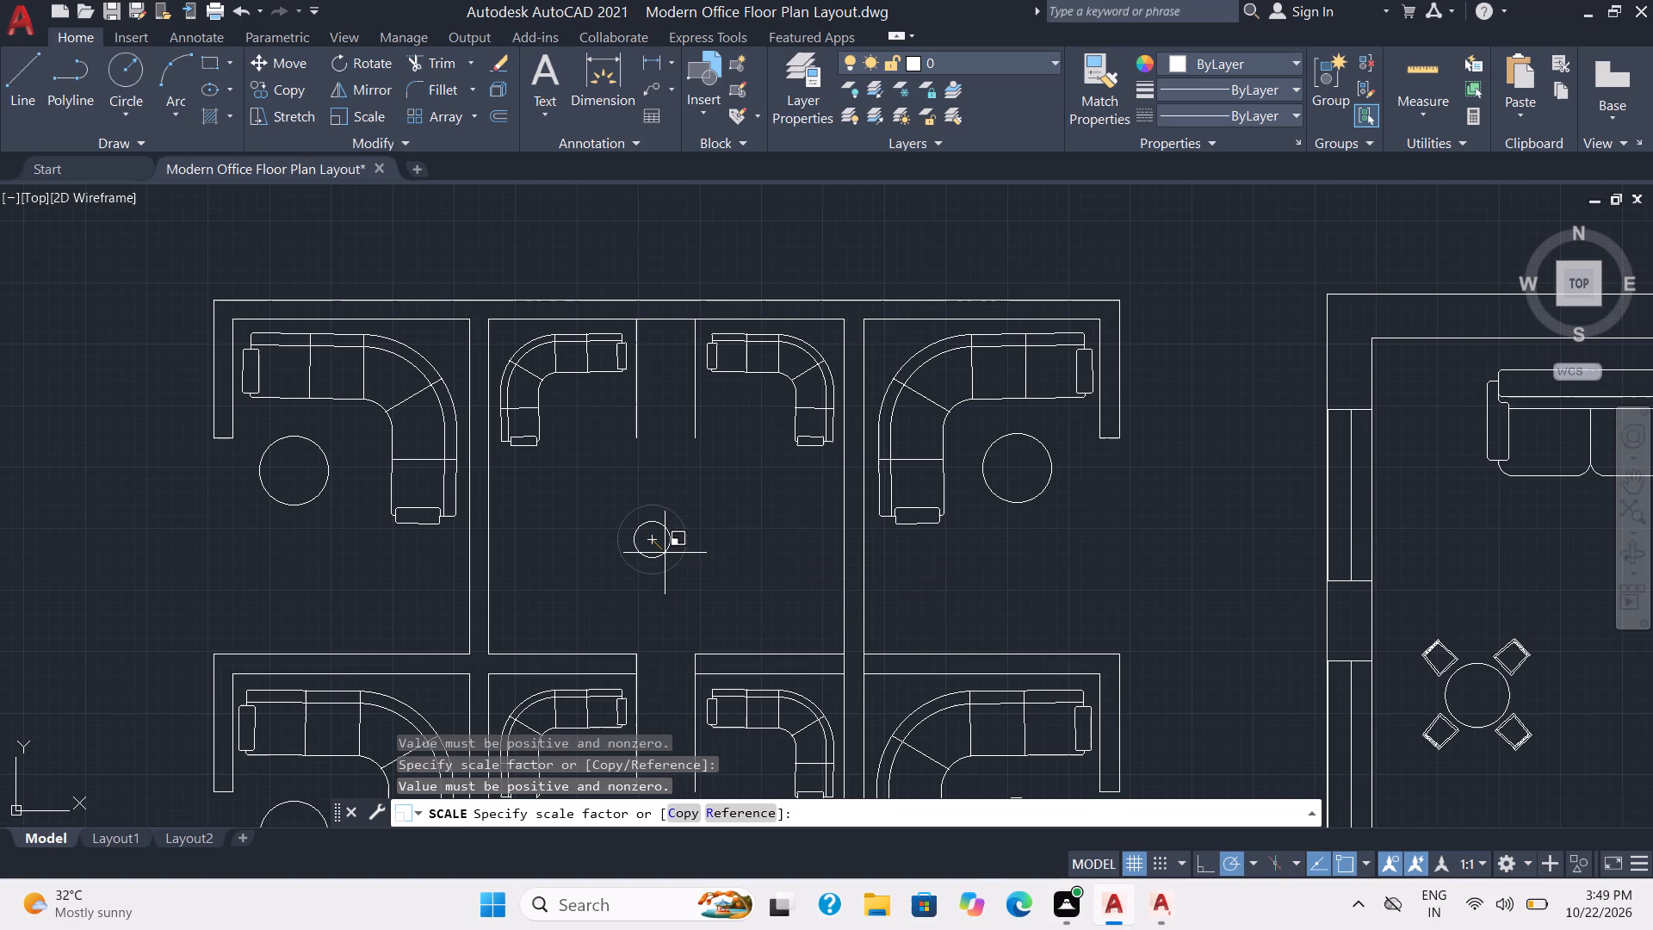
# Copy the small middle circle into the curve of each of the four small curved sofas in the central cluster.
pyautogui.click(686, 588)
pyautogui.click(662, 510)
pyautogui.write('co')
pyautogui.press('Return')
pyautogui.click(655, 542)
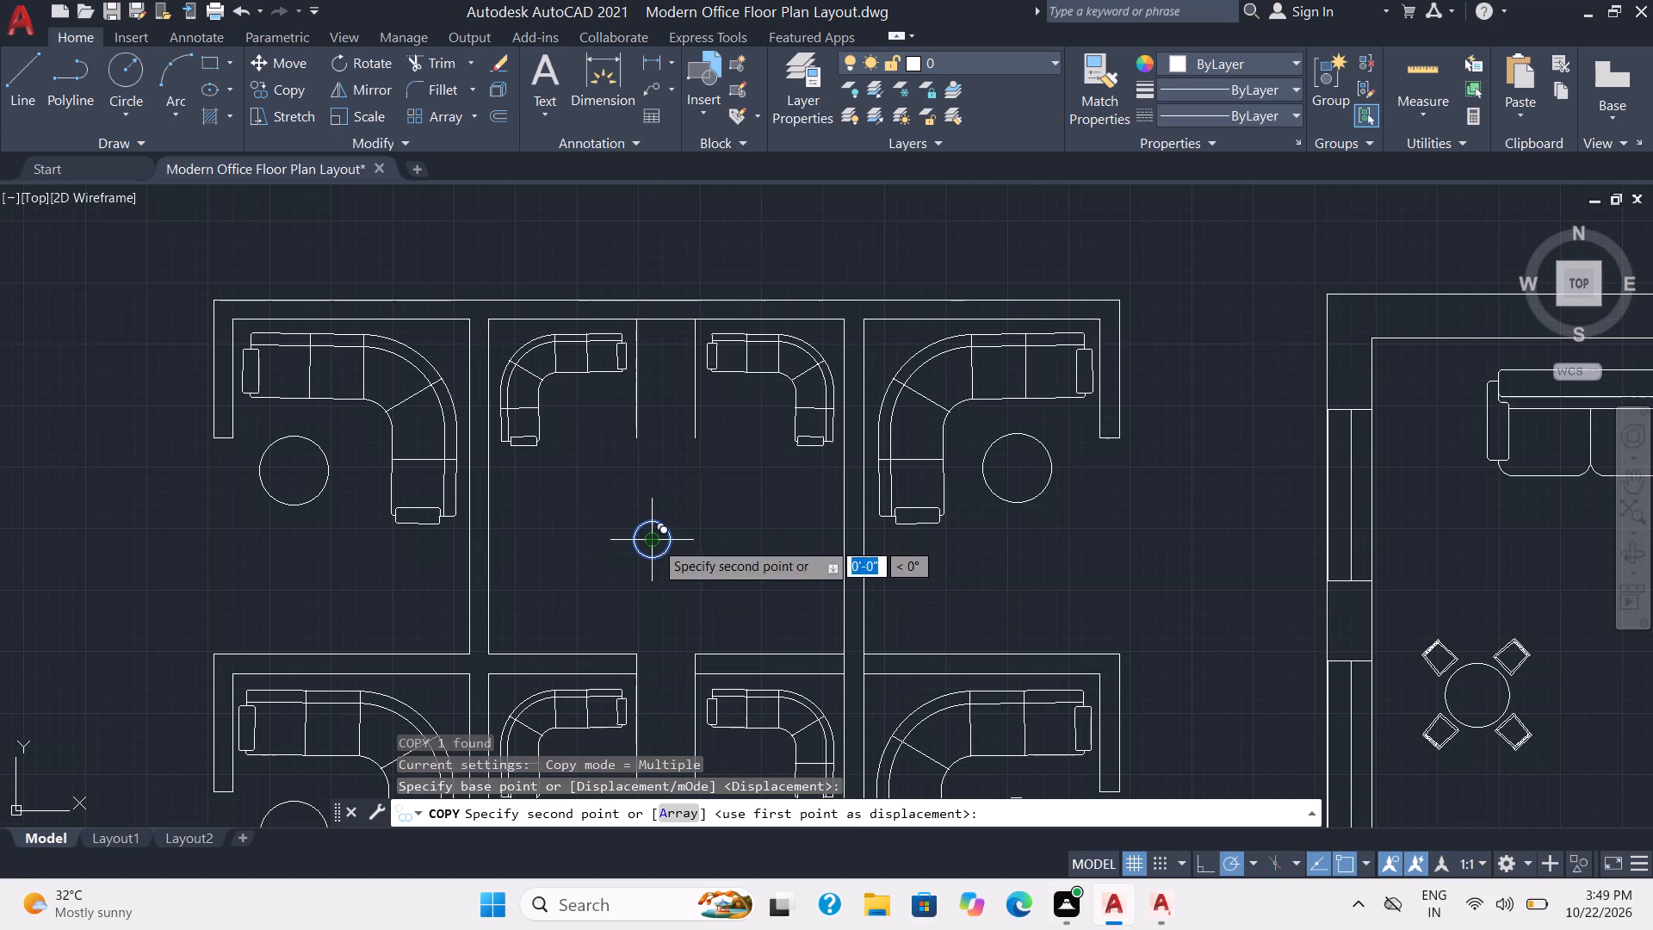
pyautogui.click(583, 417)
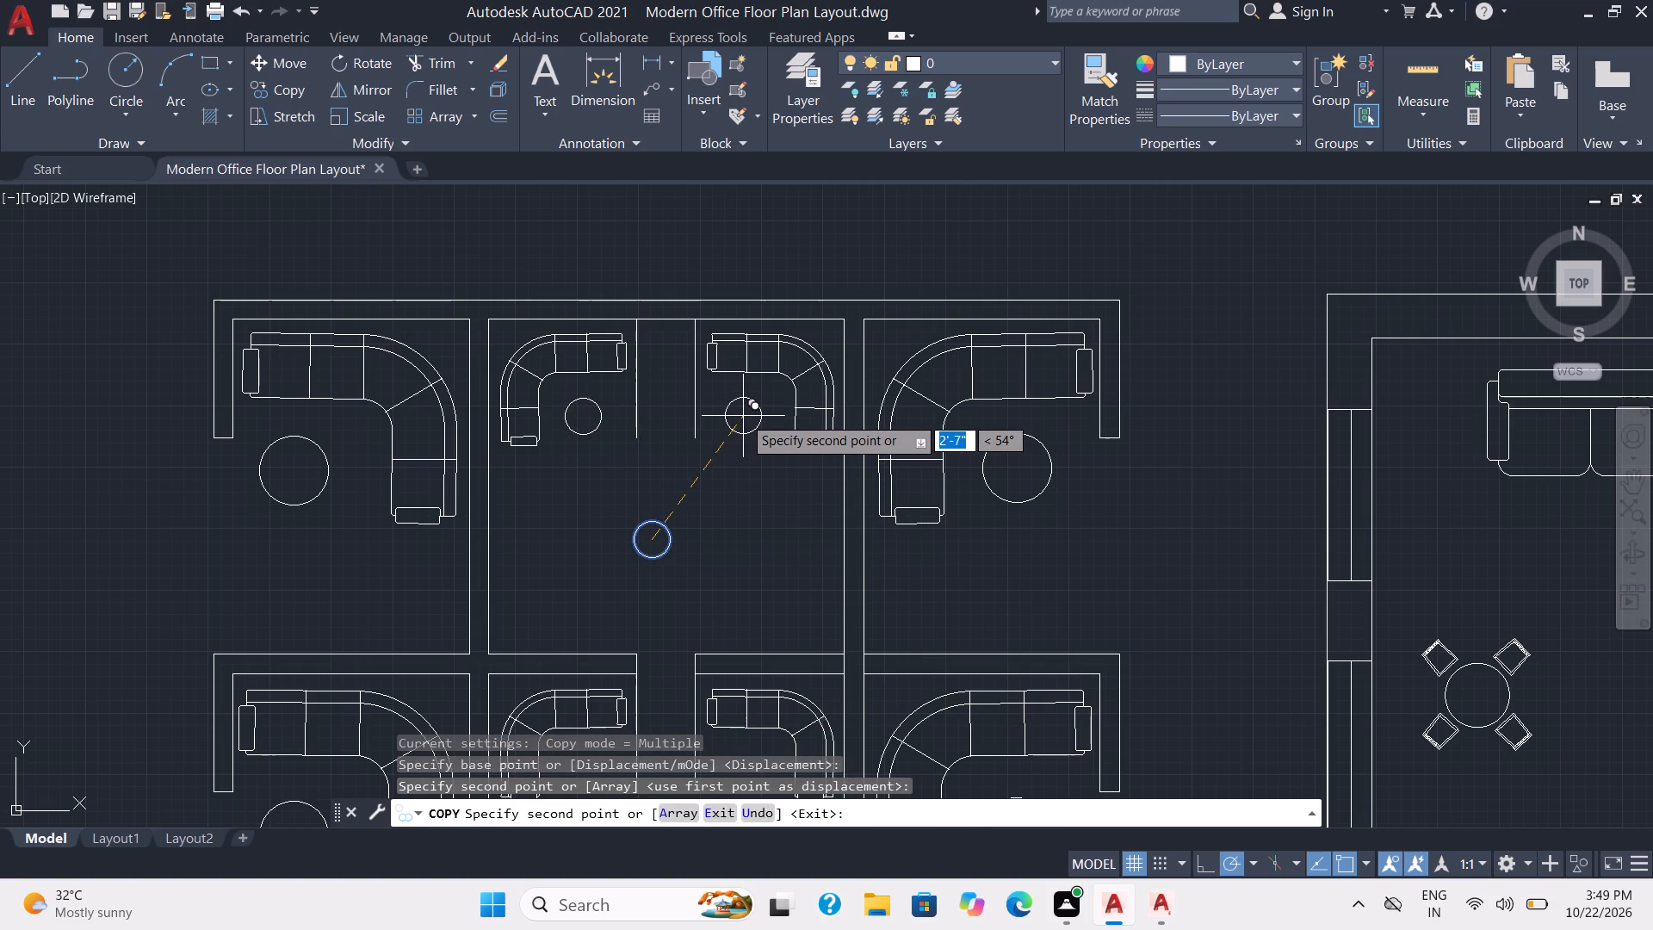
pyautogui.click(744, 416)
pyautogui.moveTo(732, 437); pyautogui.dragTo(758, 334, button='middle')
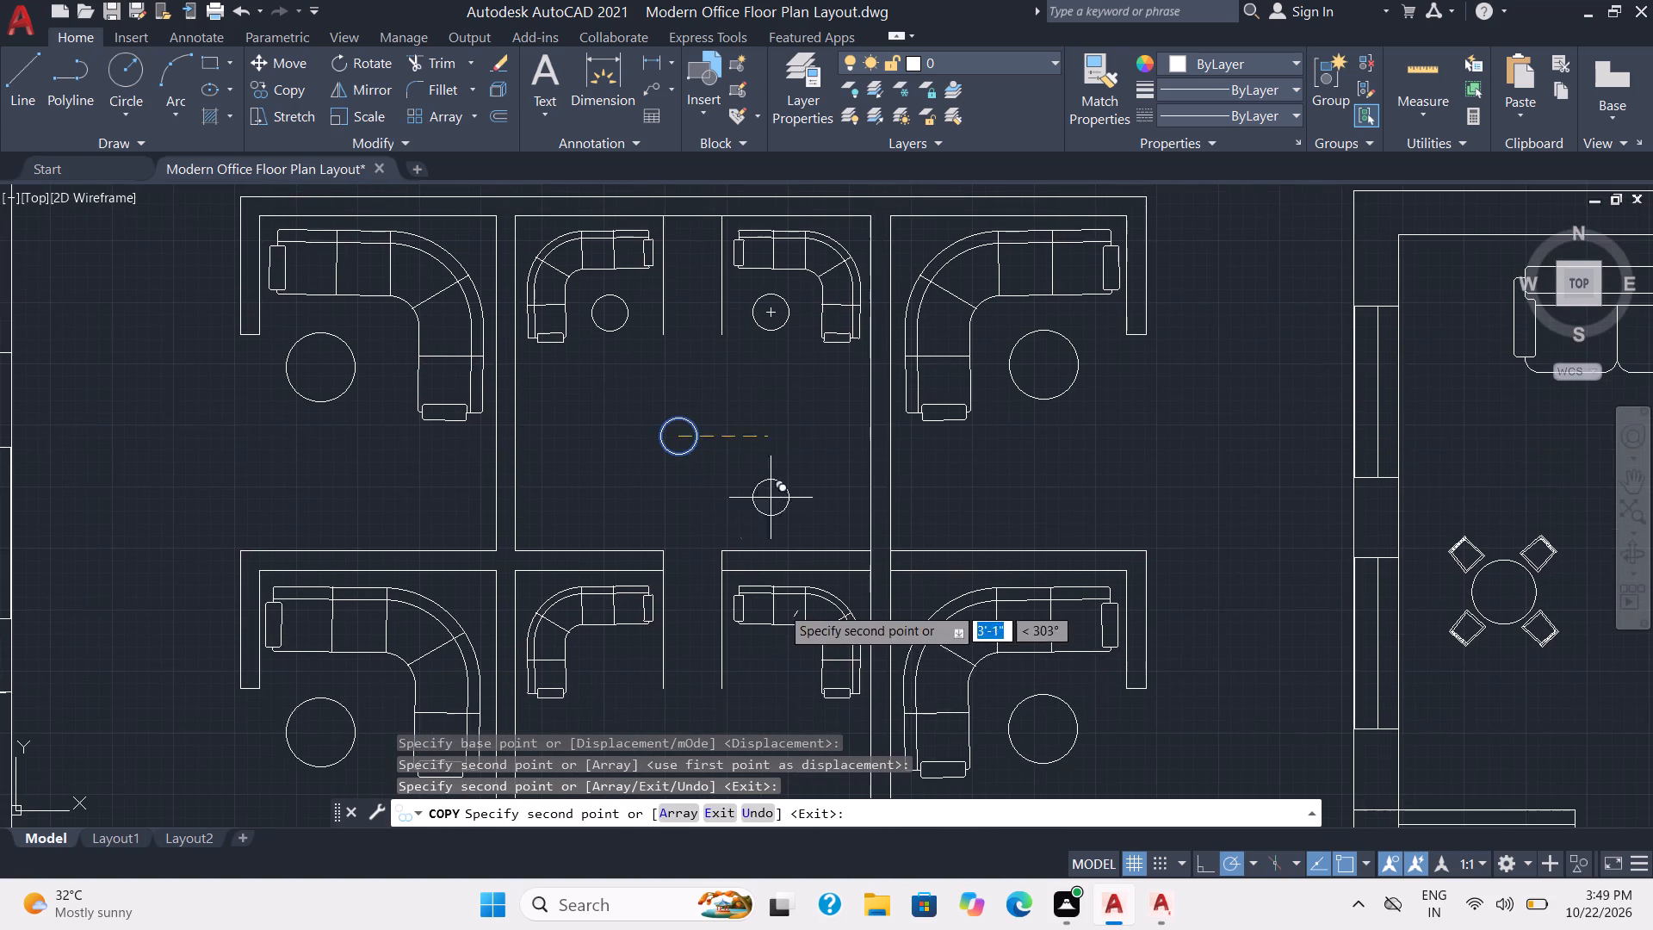
pyautogui.click(775, 666)
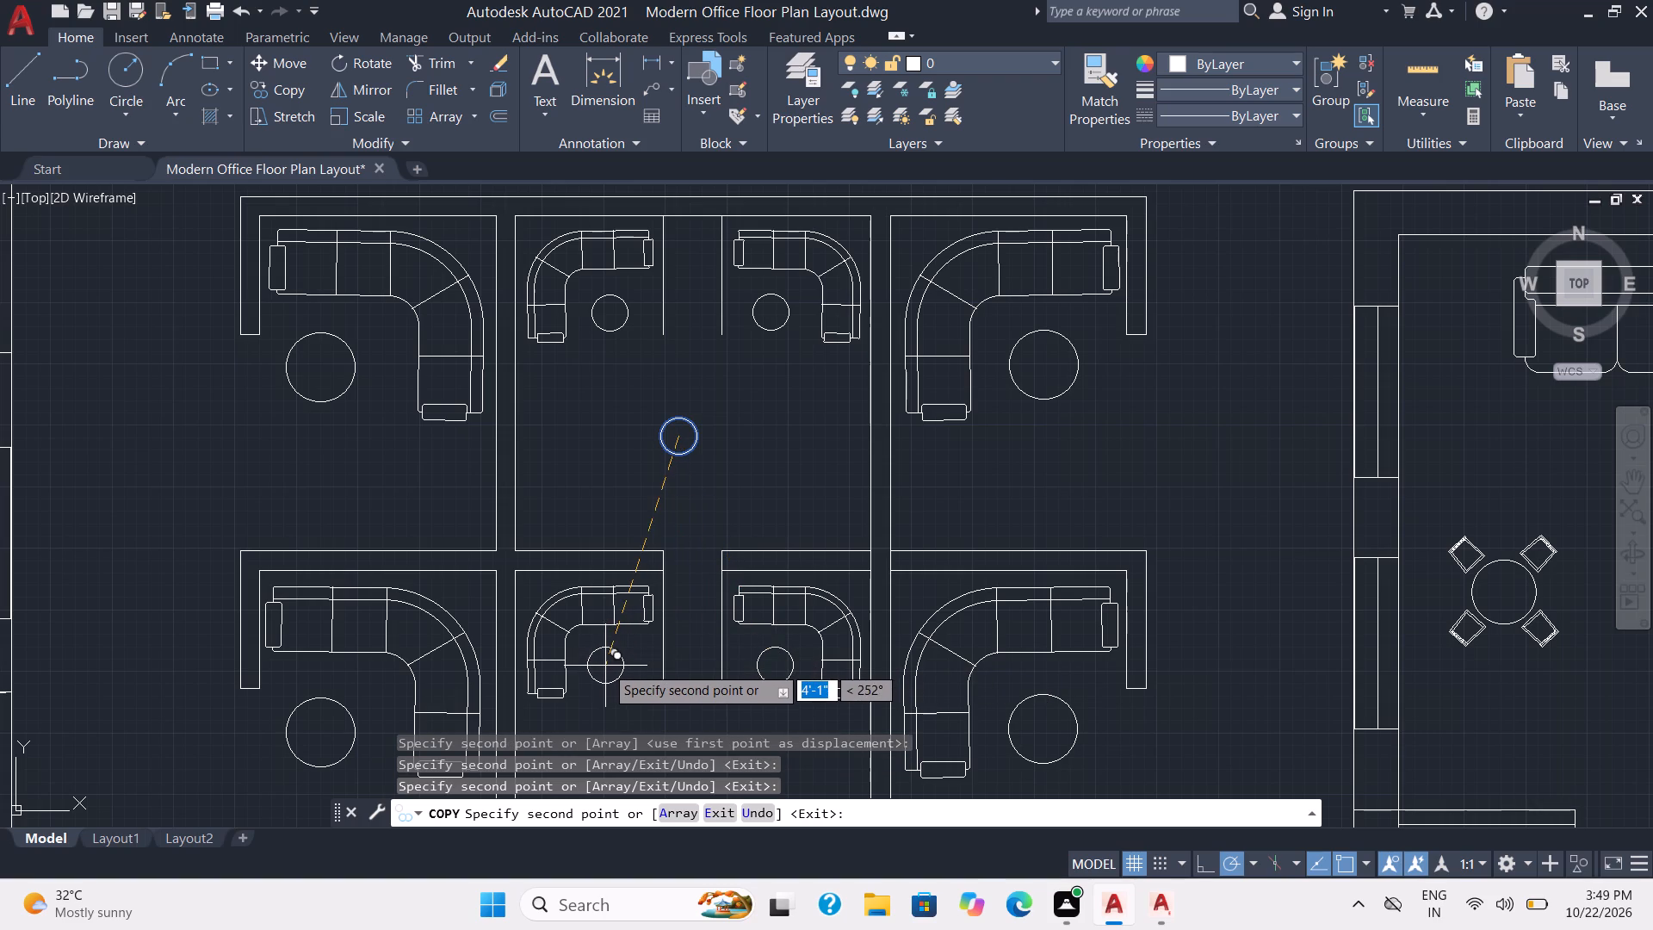
pyautogui.click(609, 666)
pyautogui.press('Escape')
# Erase the original small circle left in the open middle of the central cluster.
pyautogui.click(721, 490)
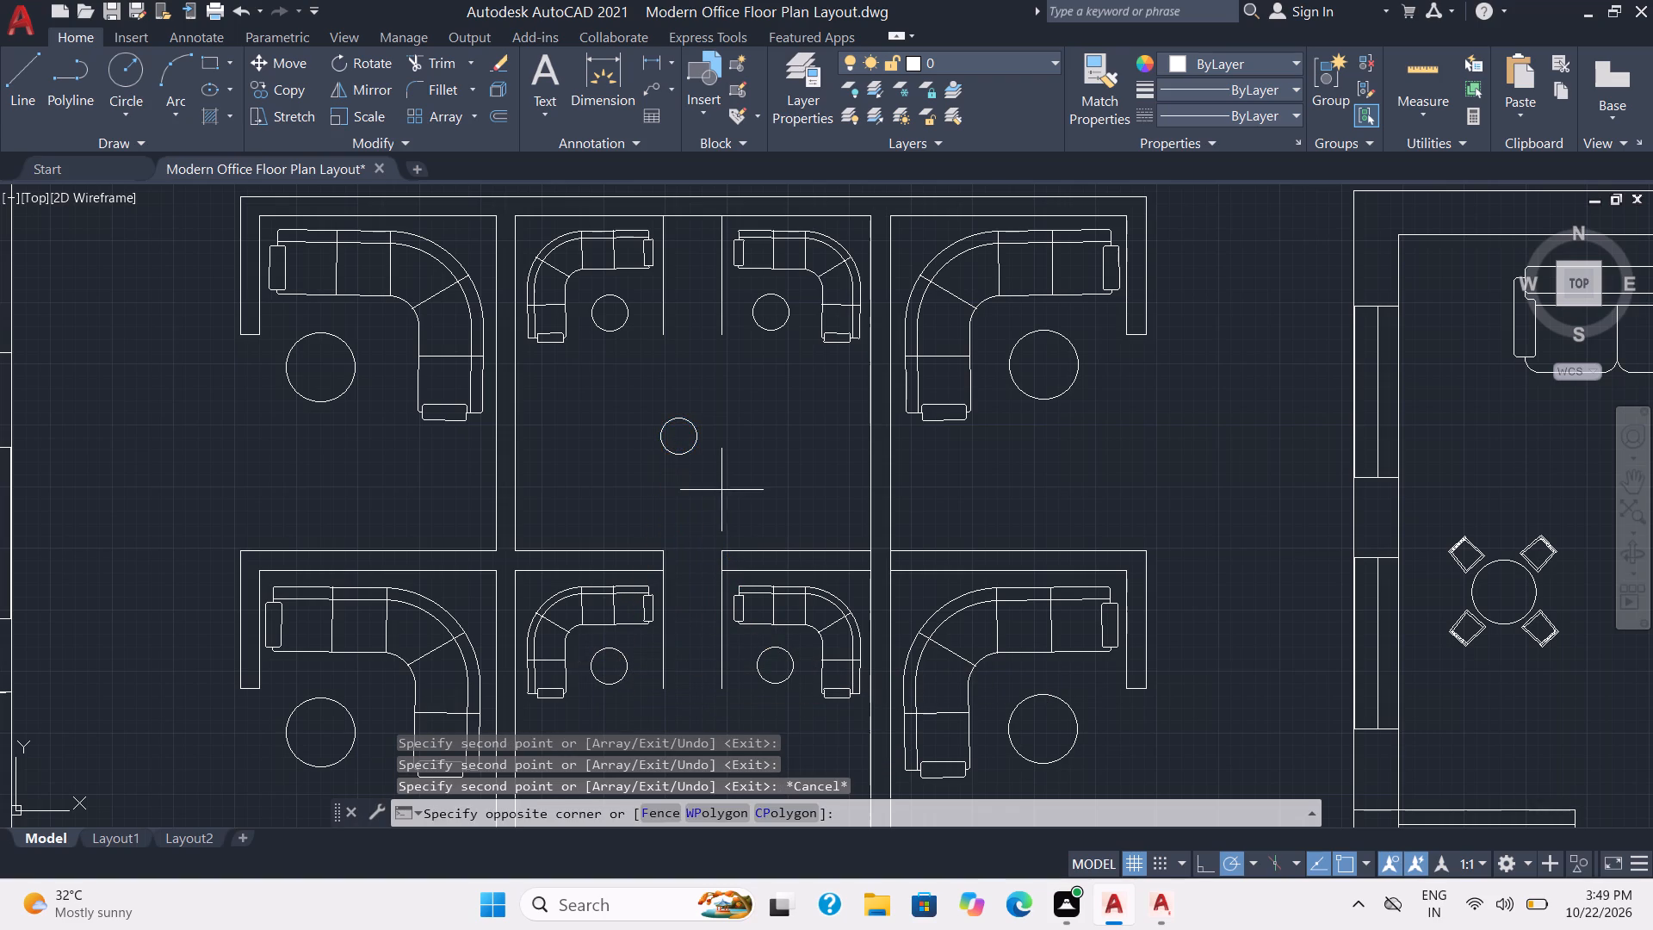
pyautogui.click(659, 427)
pyautogui.press('Delete')
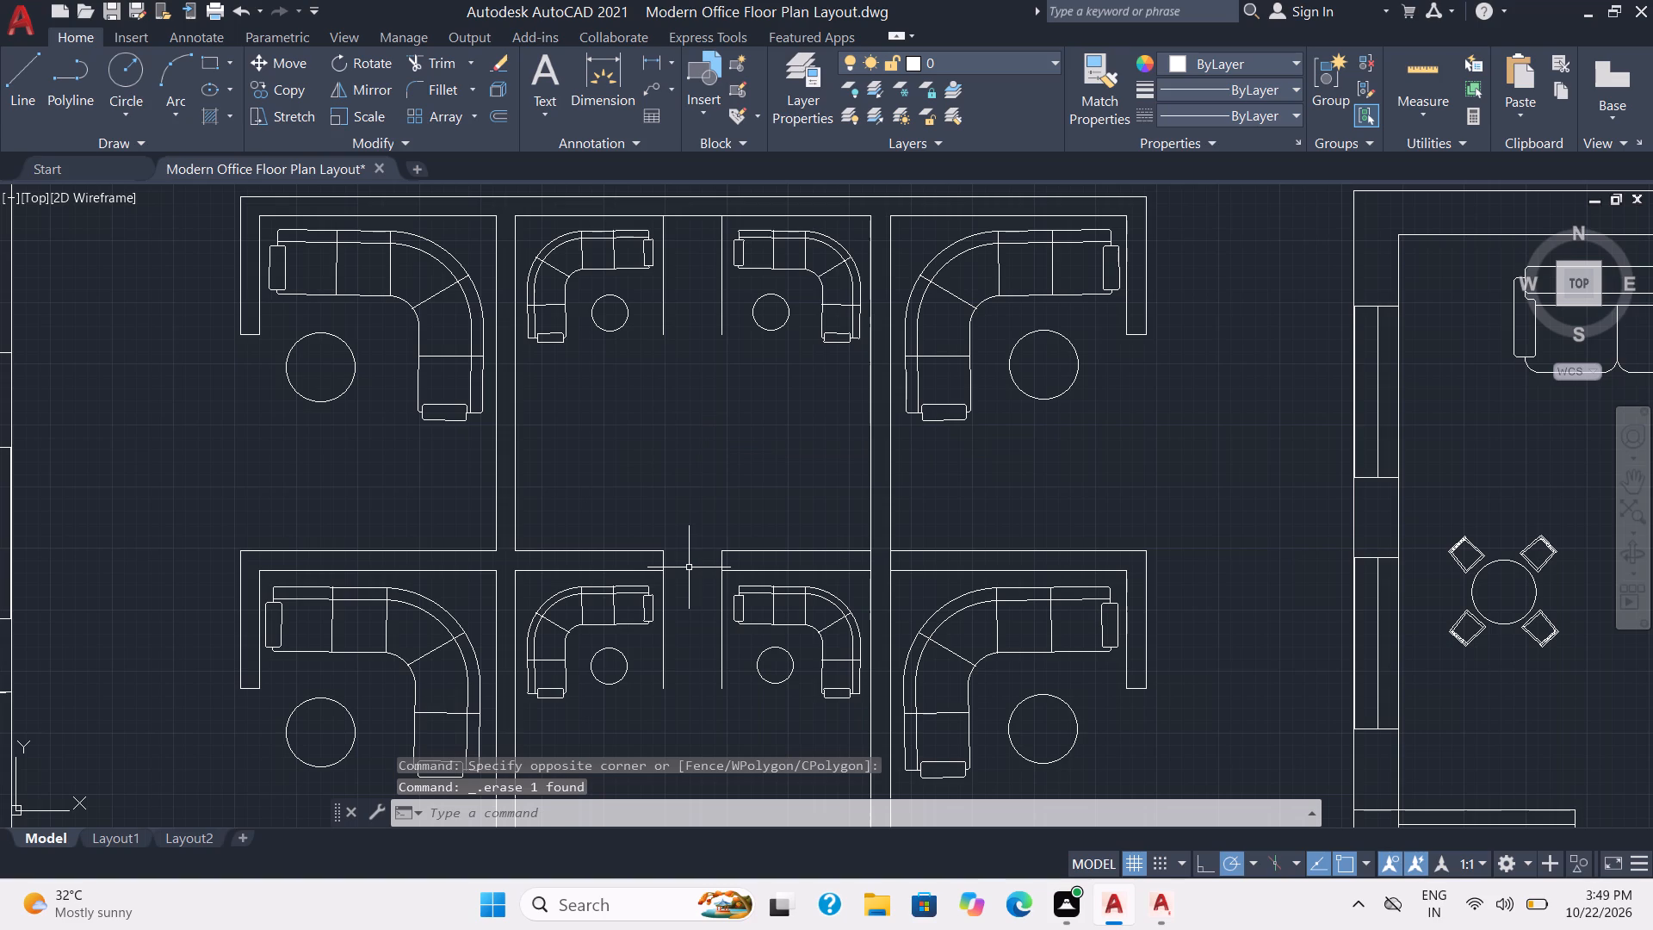
# Save the drawing.
pyautogui.scroll(-2, 715, 566)
pyautogui.scroll(-2, 818, 483)
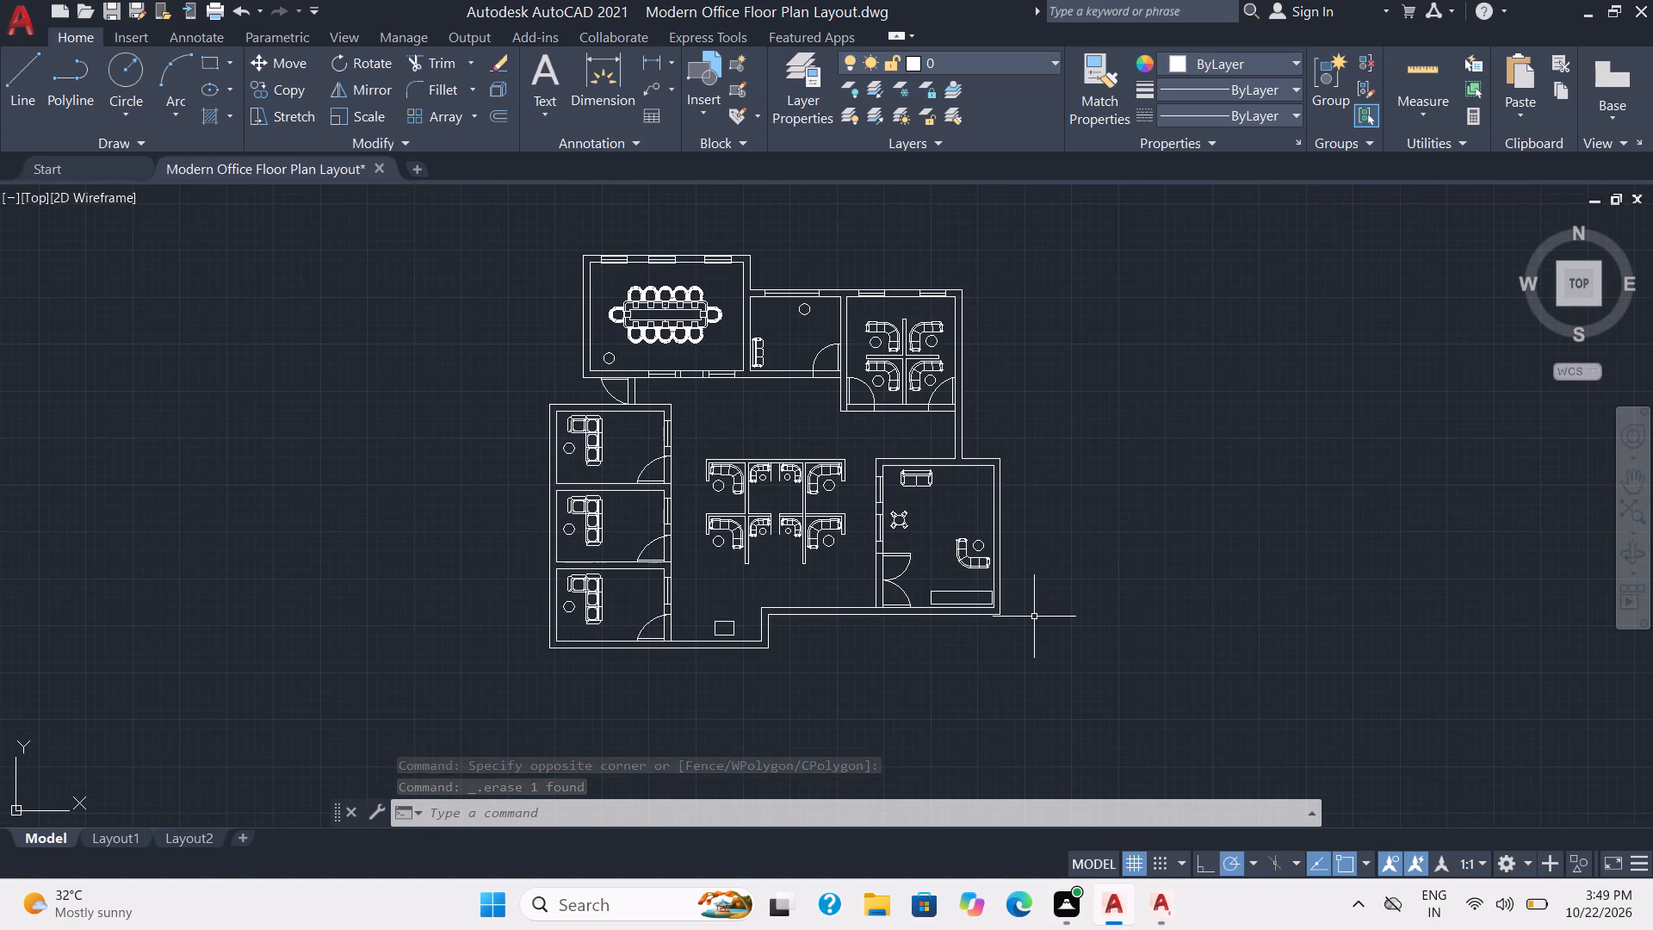
pyautogui.scroll(2, 1034, 617)
pyautogui.scroll(-1, 1031, 627)
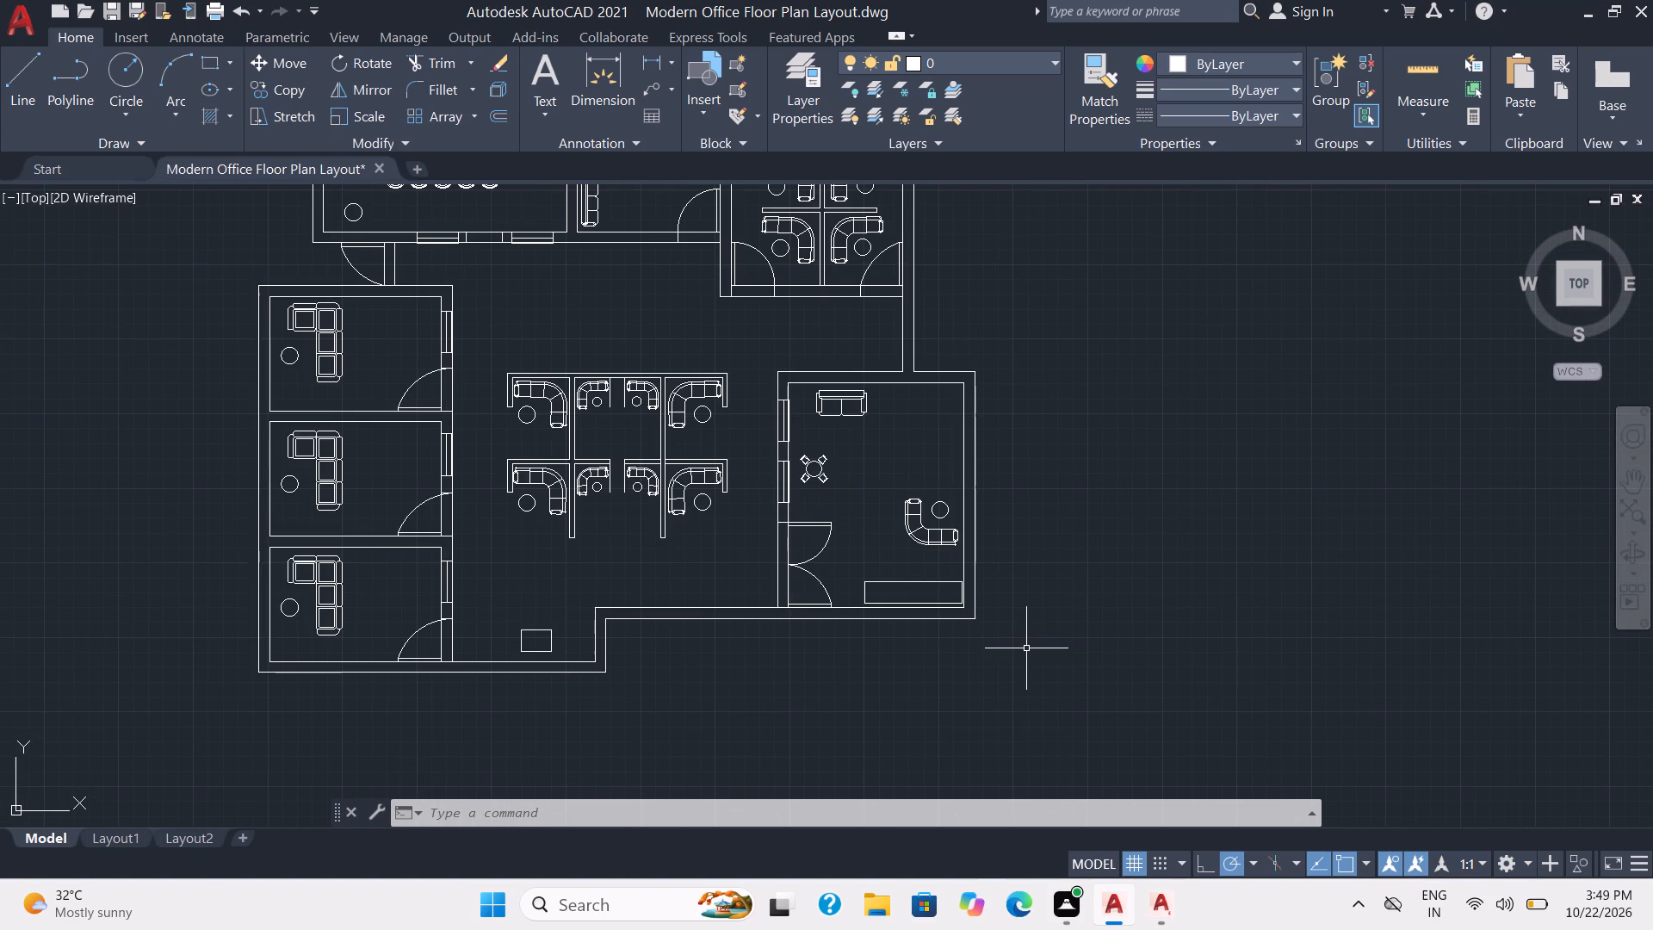
pyautogui.hotkey('ctrl', 's')
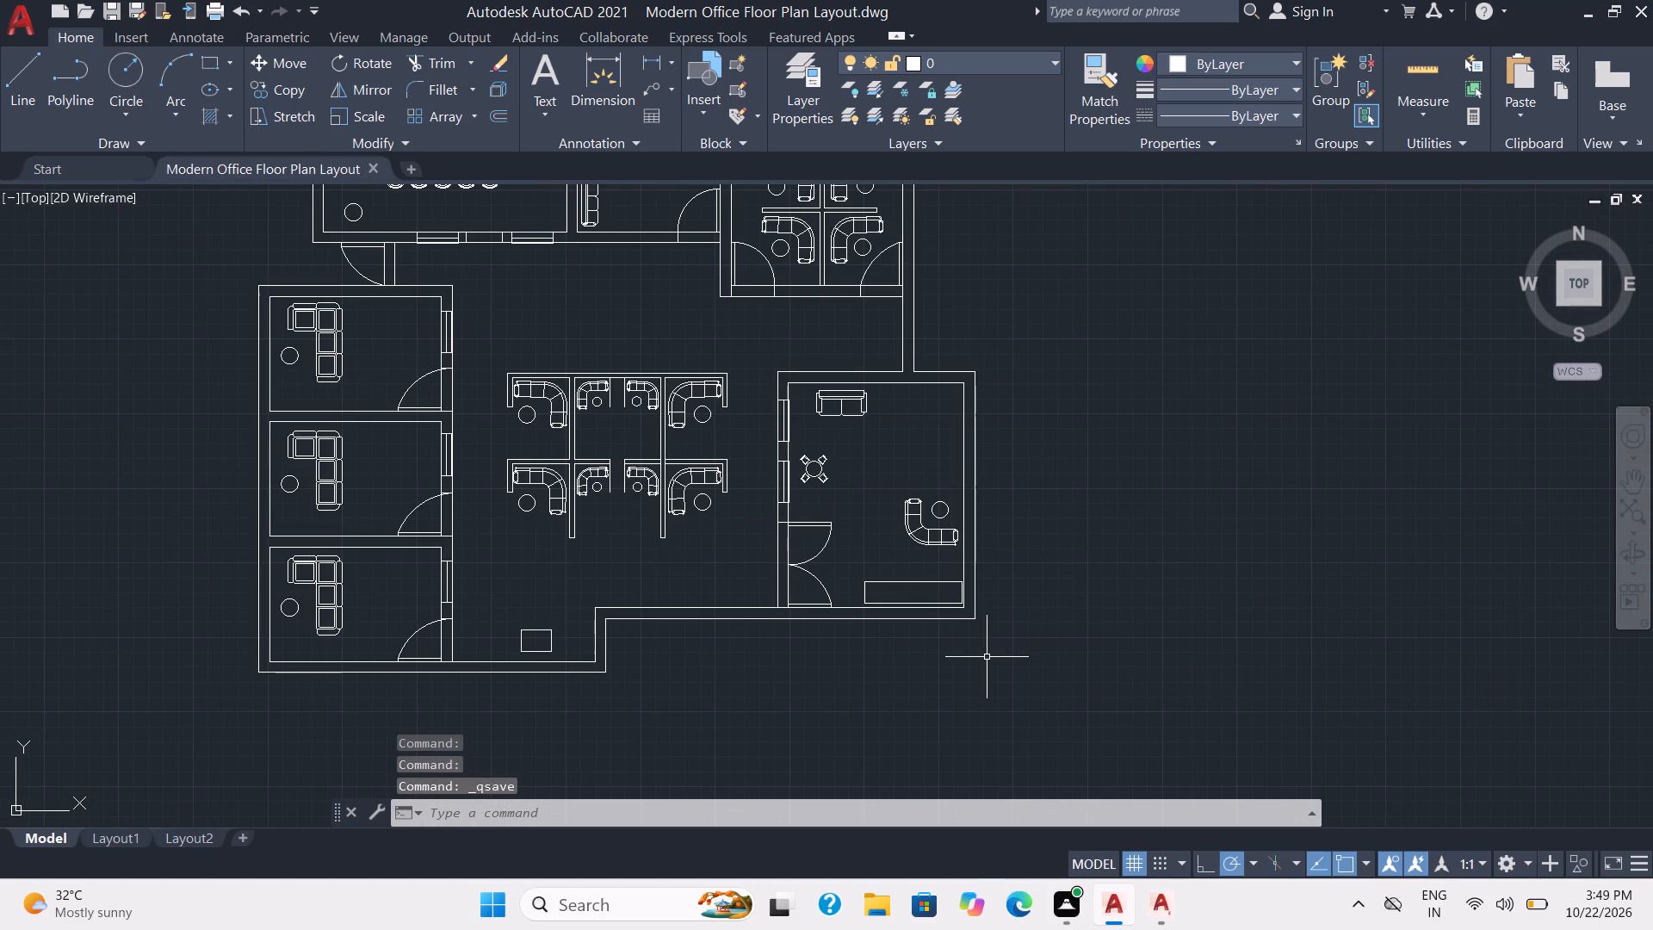
# Copy the circle from the central cluster's southeast cubicle to just east of the small rectangle at the hallway's south end.
pyautogui.click(706, 513)
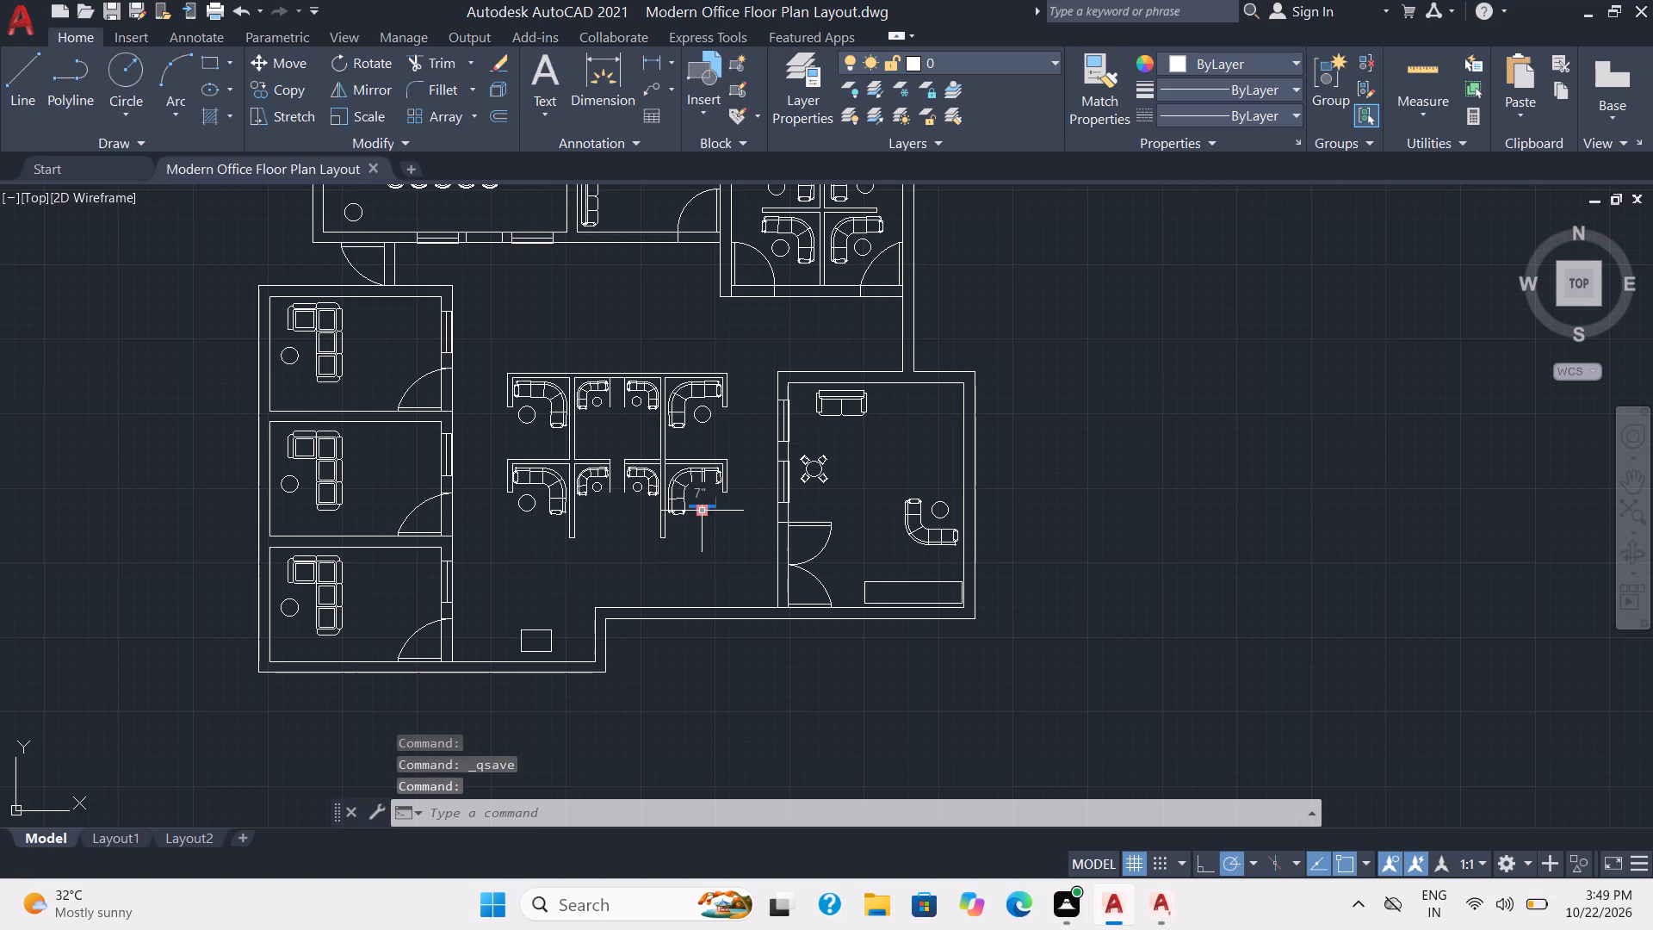
pyautogui.write('co')
pyautogui.press('Return')
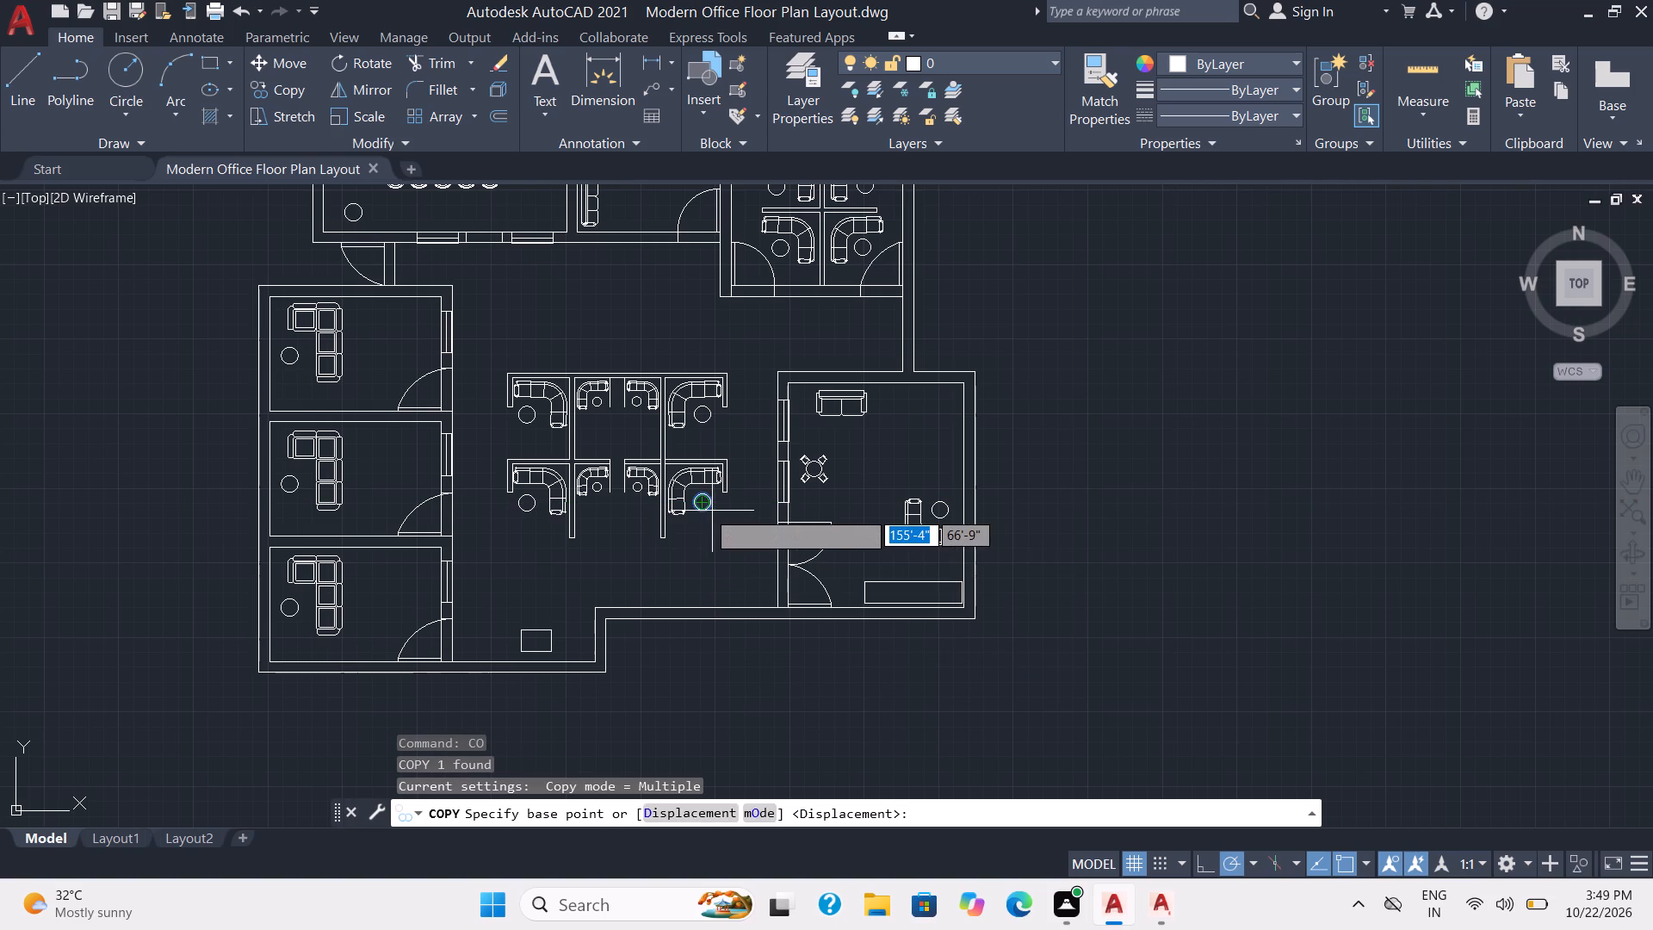
pyautogui.click(707, 511)
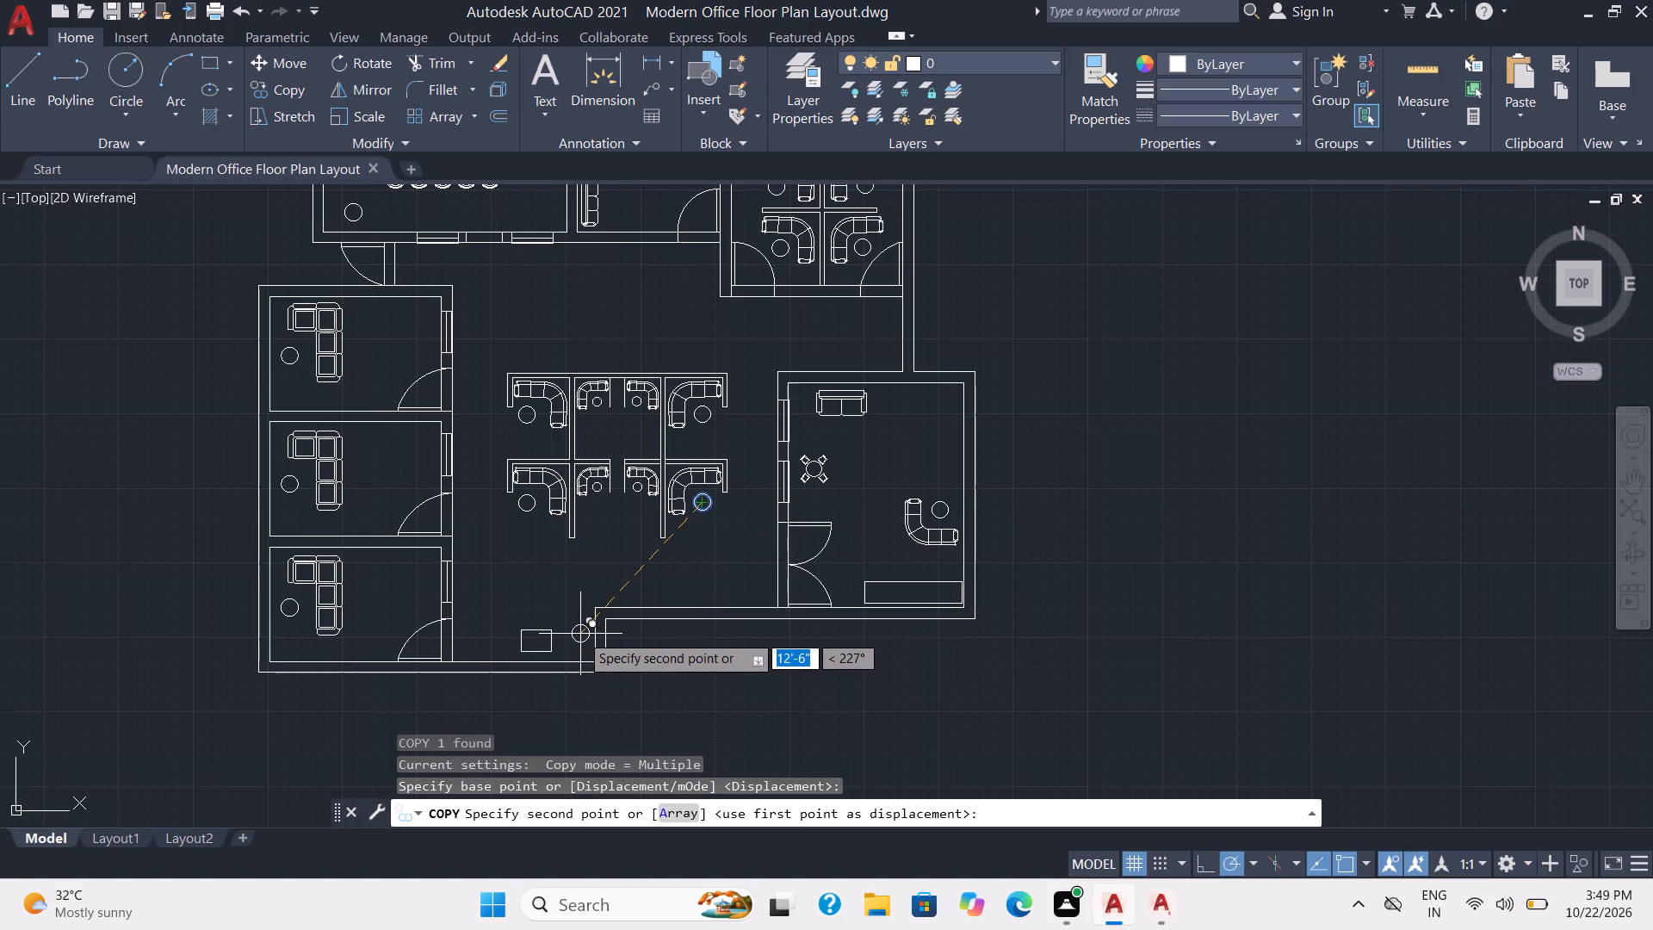
pyautogui.click(578, 630)
pyautogui.press('Escape')
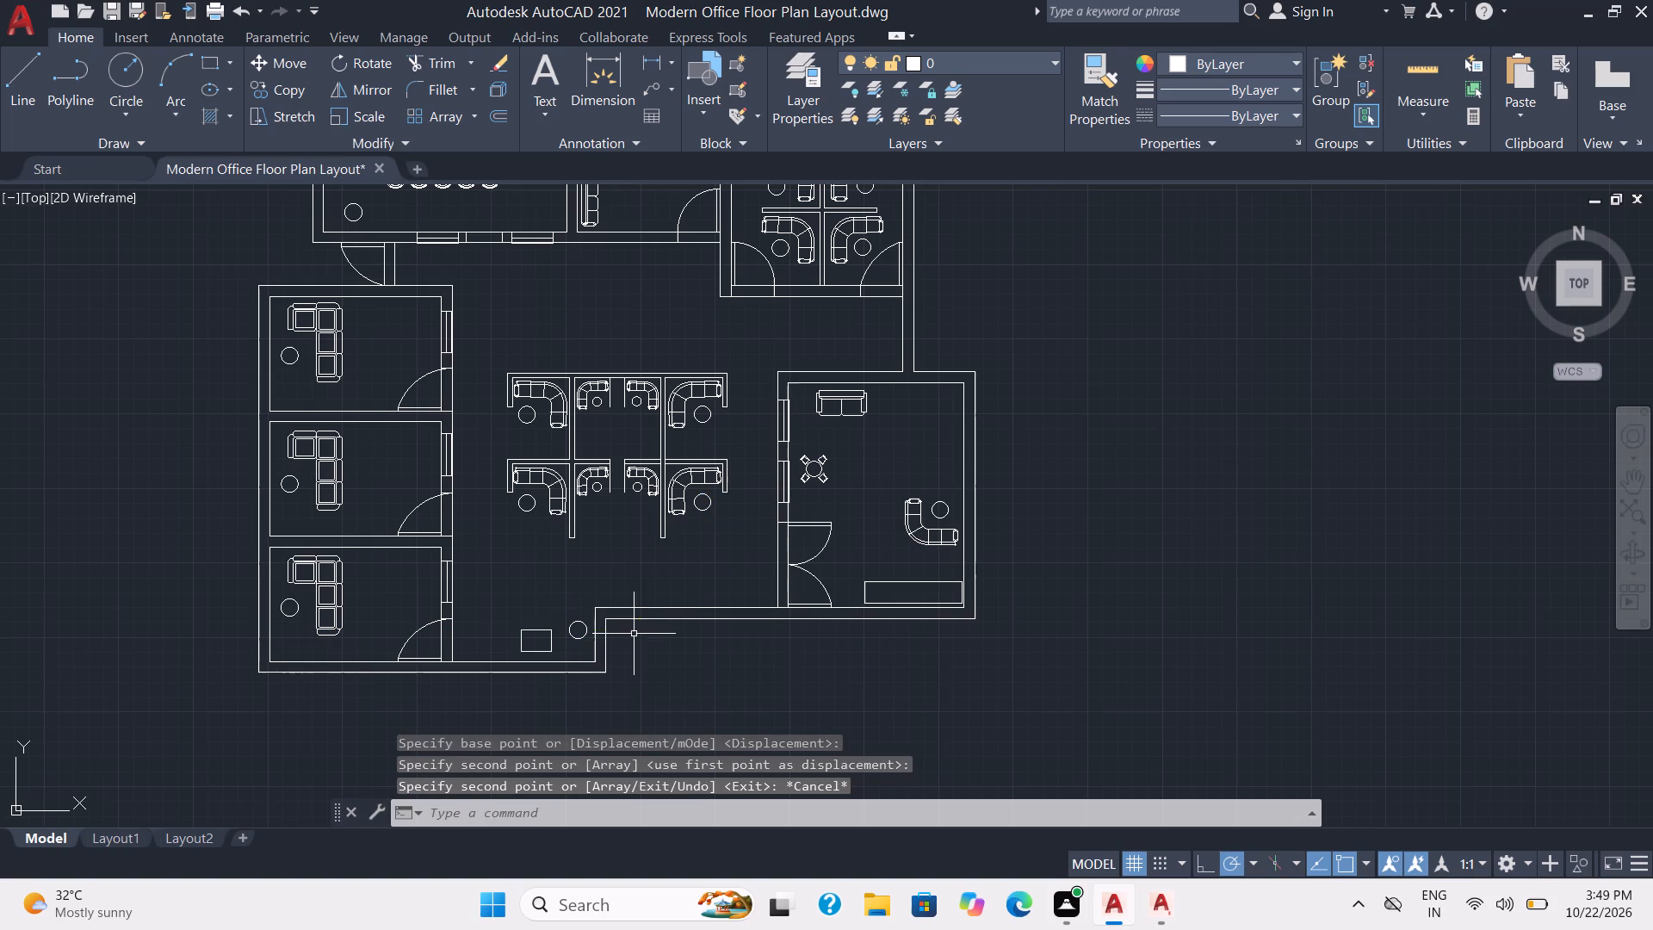
# Save the drawing again.
pyautogui.hotkey('ctrl', 's')
# Create a new layer named sofa and set its colour to cyan.
pyautogui.moveTo(901, 666); pyautogui.dragTo(991, 723, button='middle')
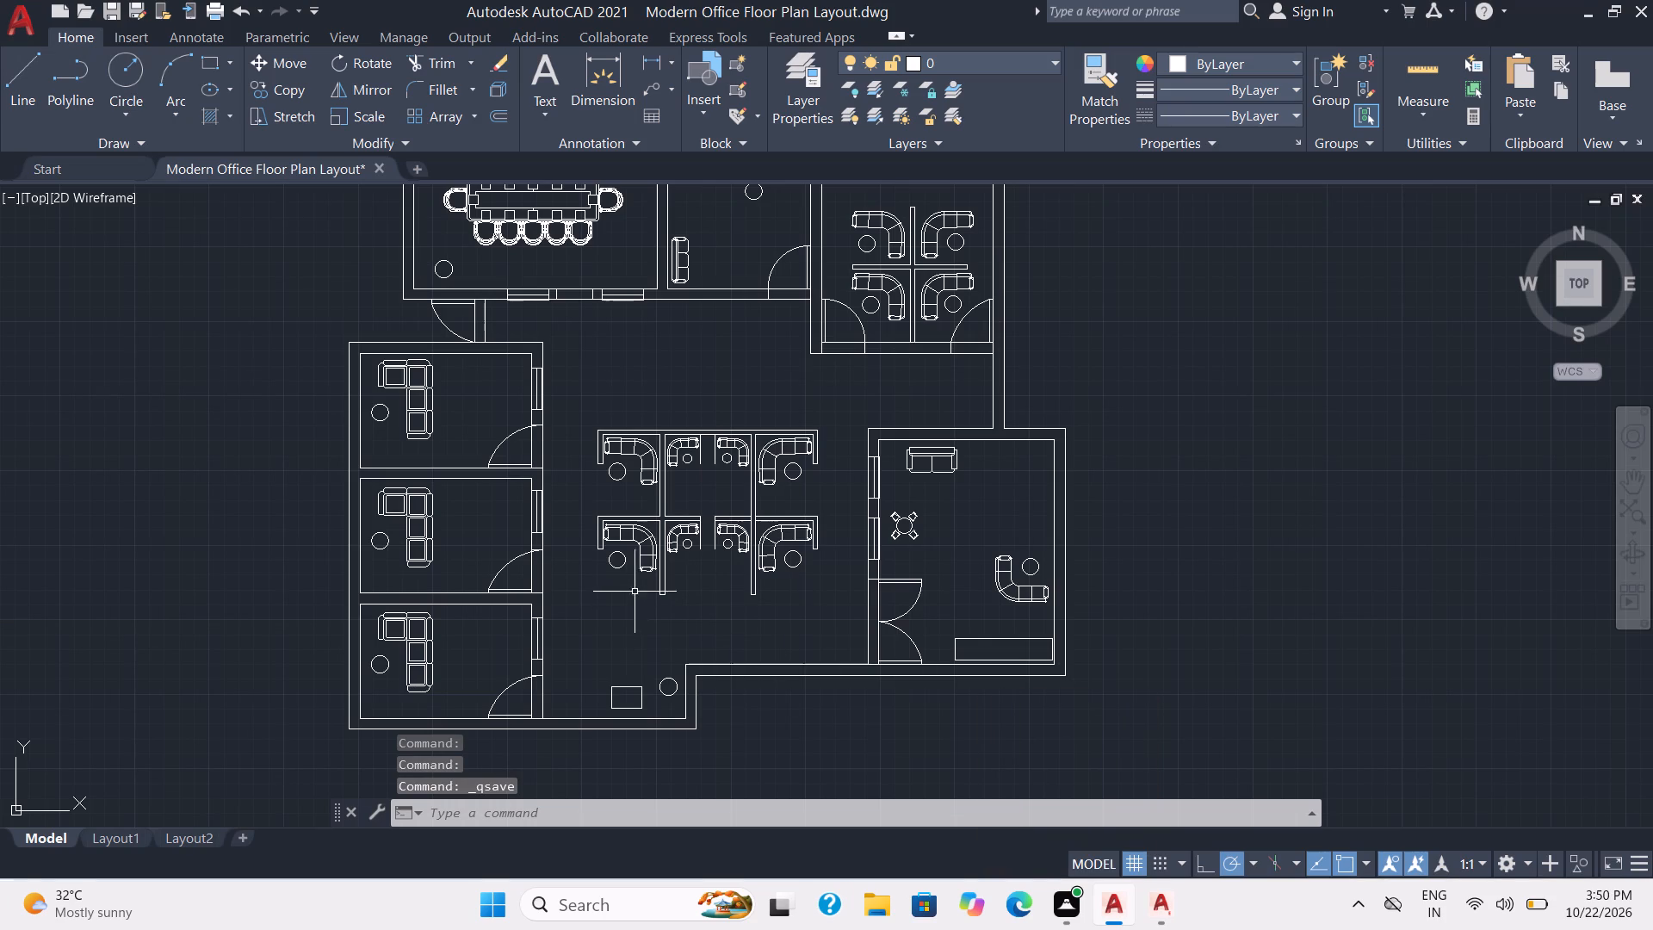
pyautogui.scroll(-1, 1155, 591)
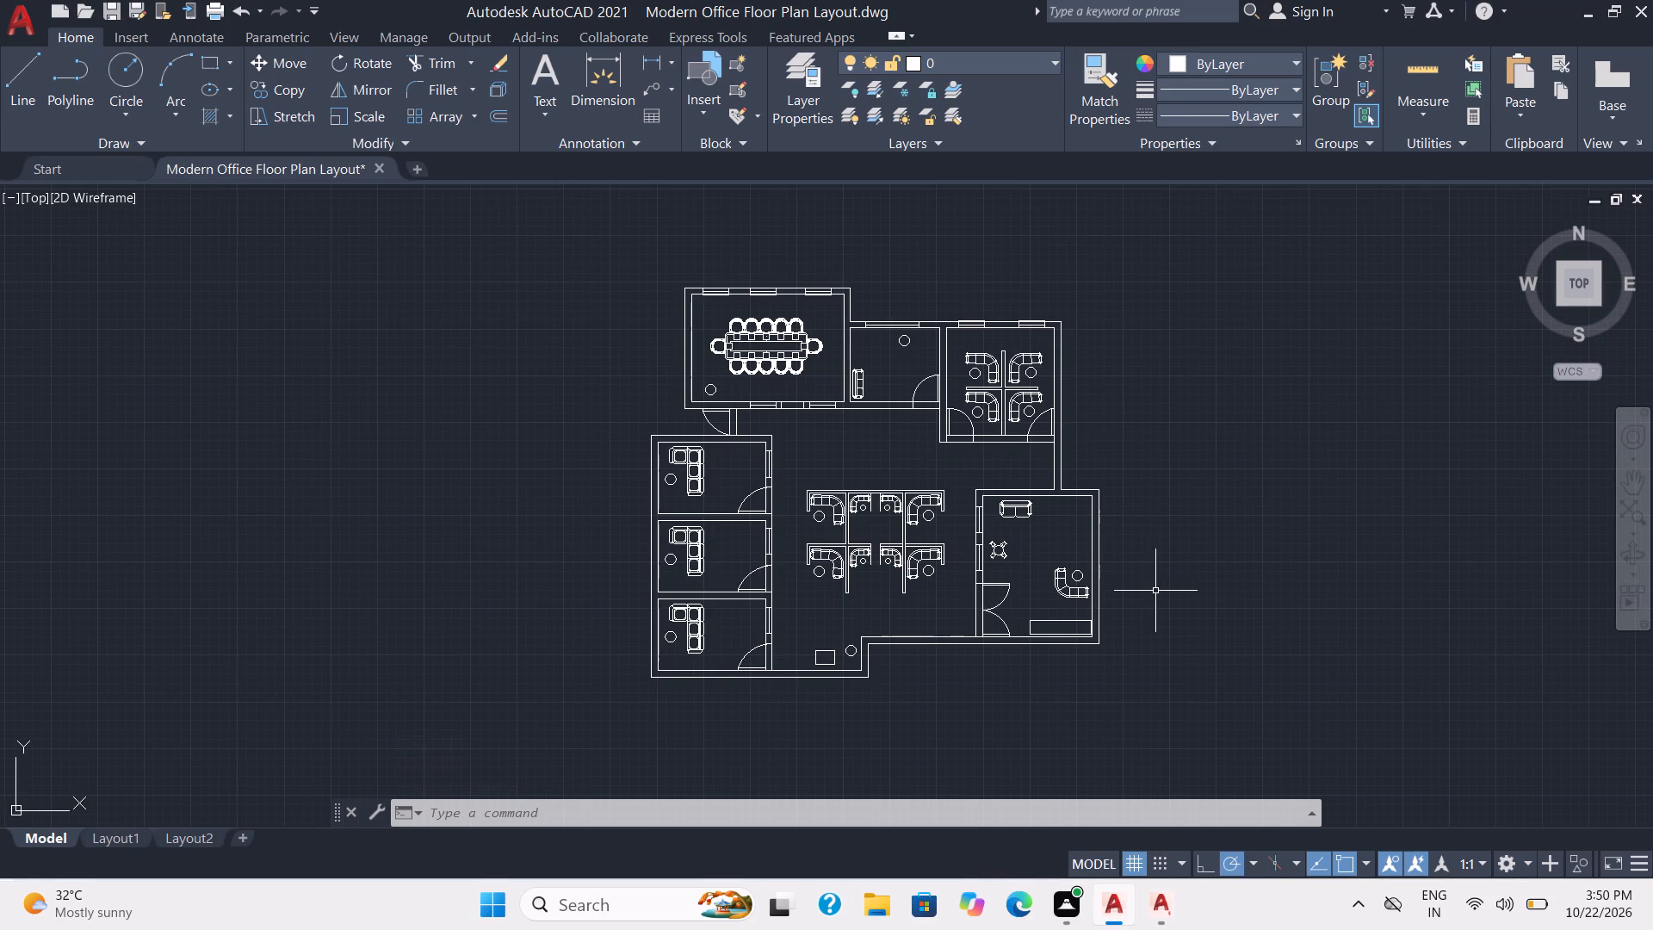
pyautogui.write('la')
pyautogui.press('Return')
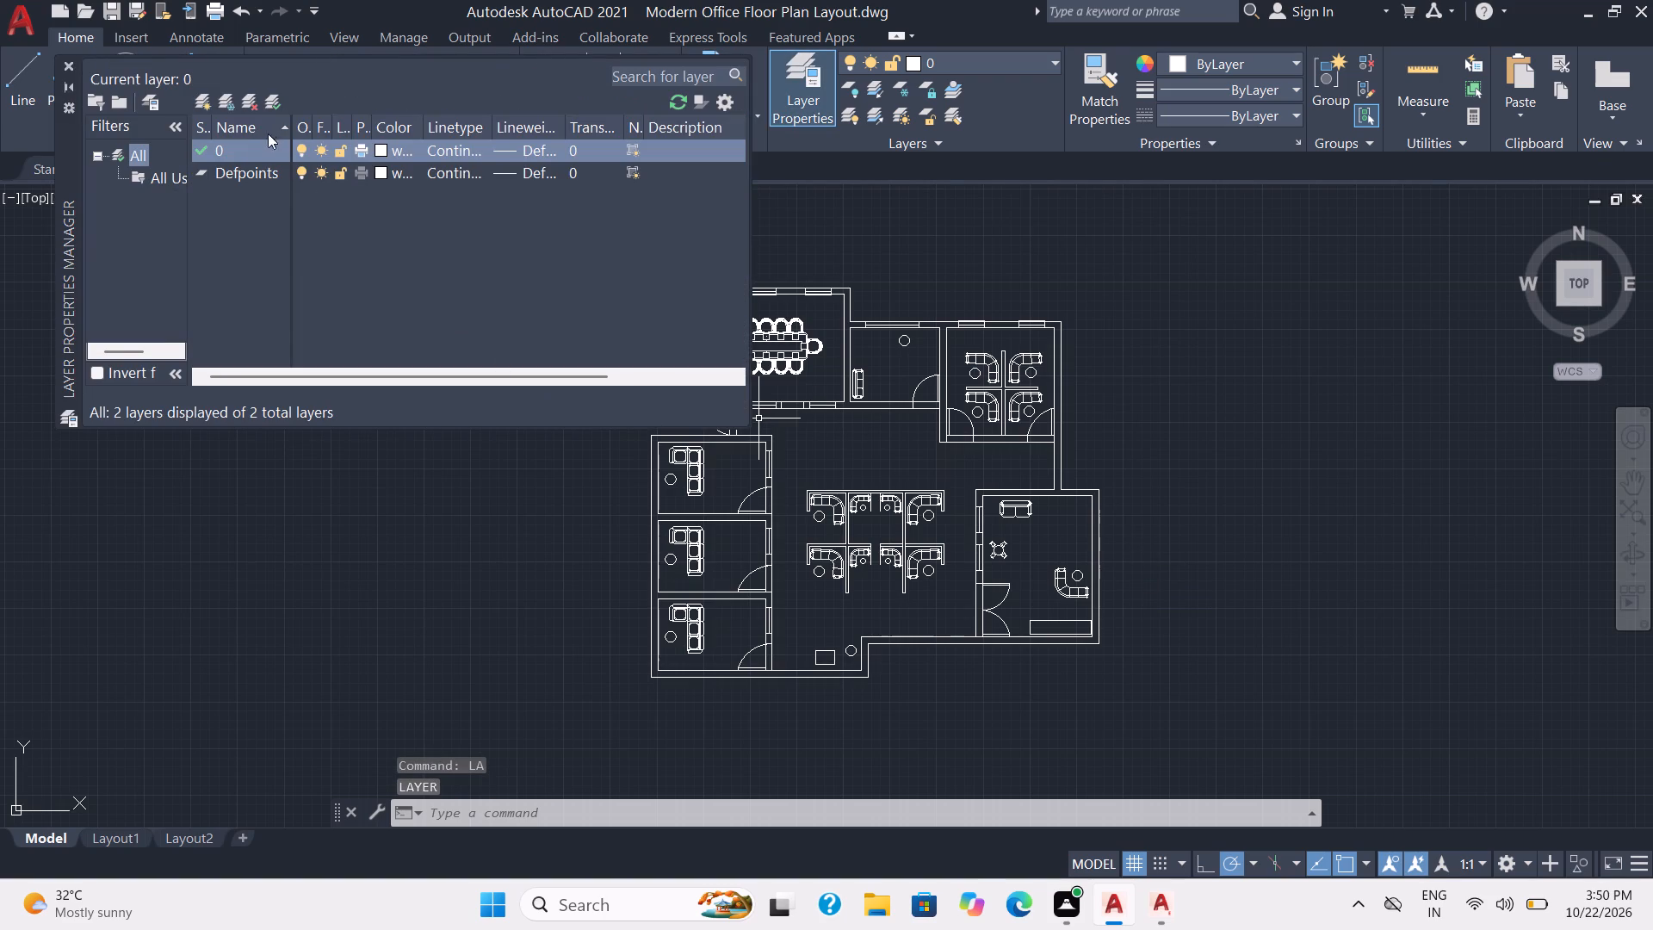
pyautogui.click(203, 105)
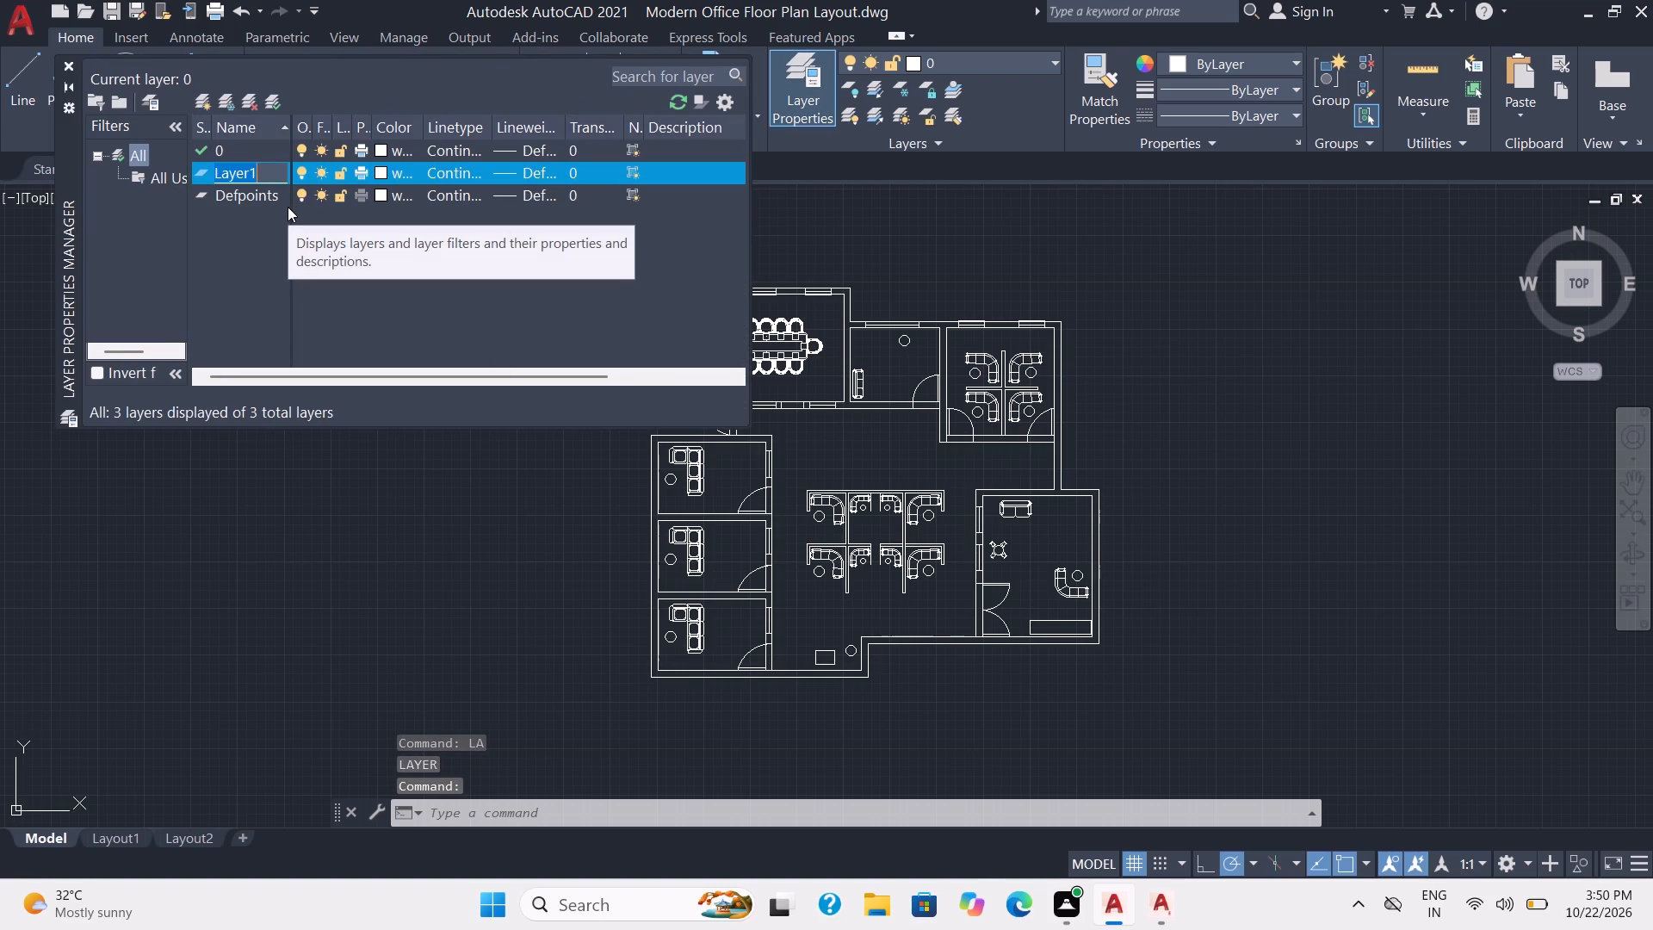
pyautogui.write('sofa')
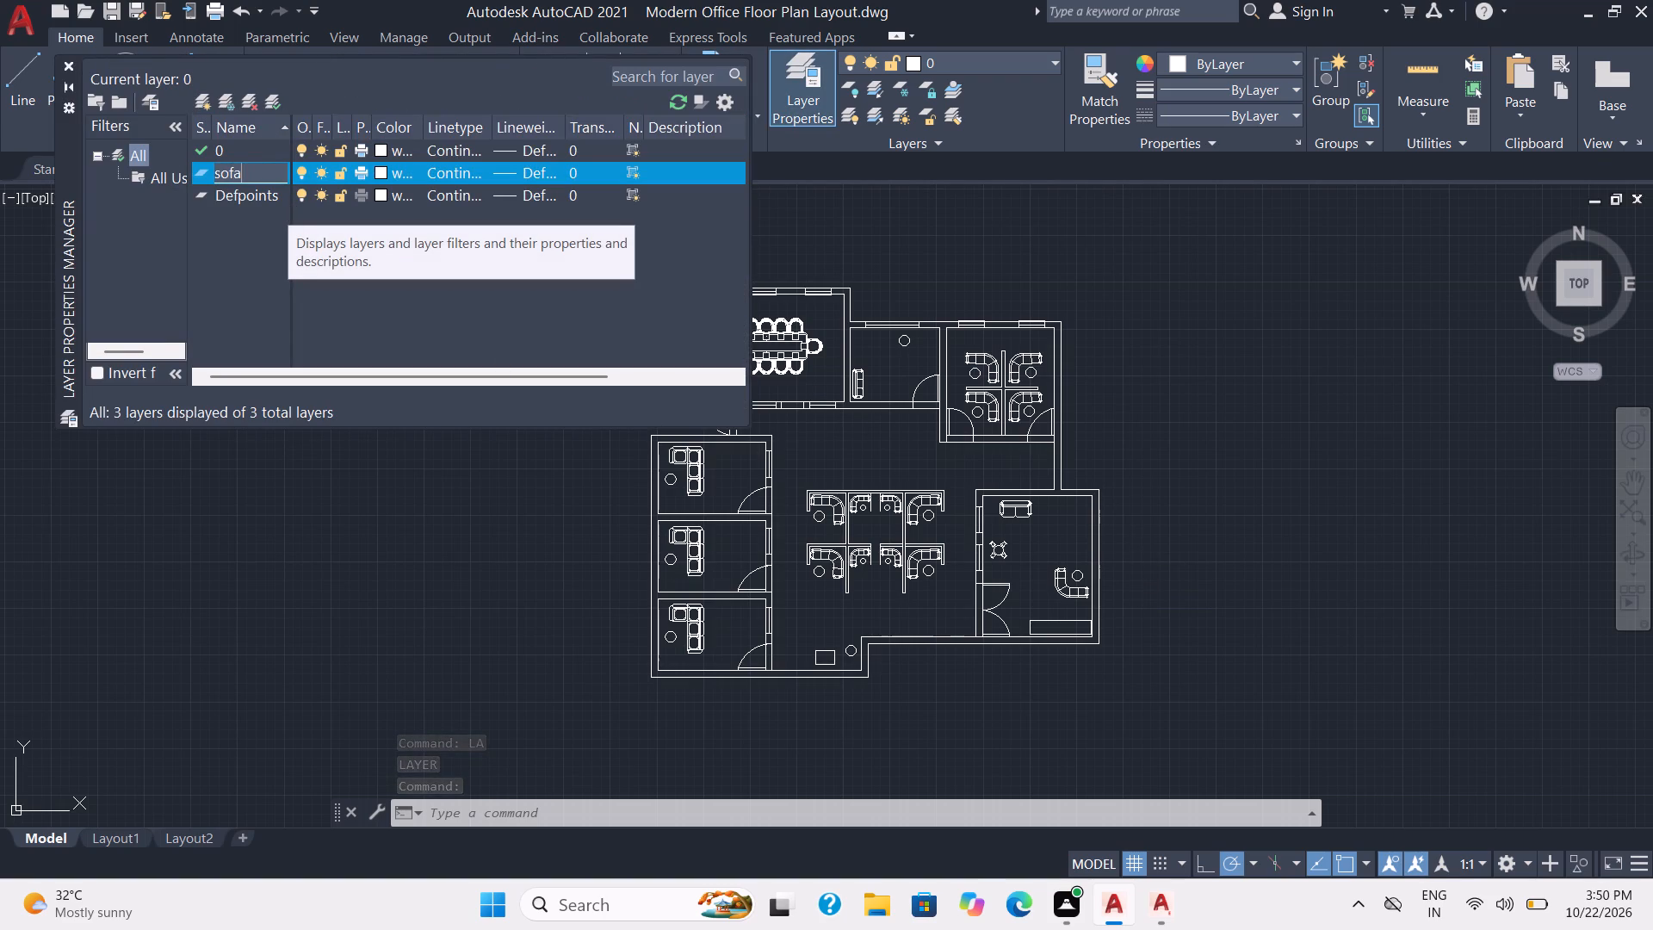
pyautogui.press('Return')
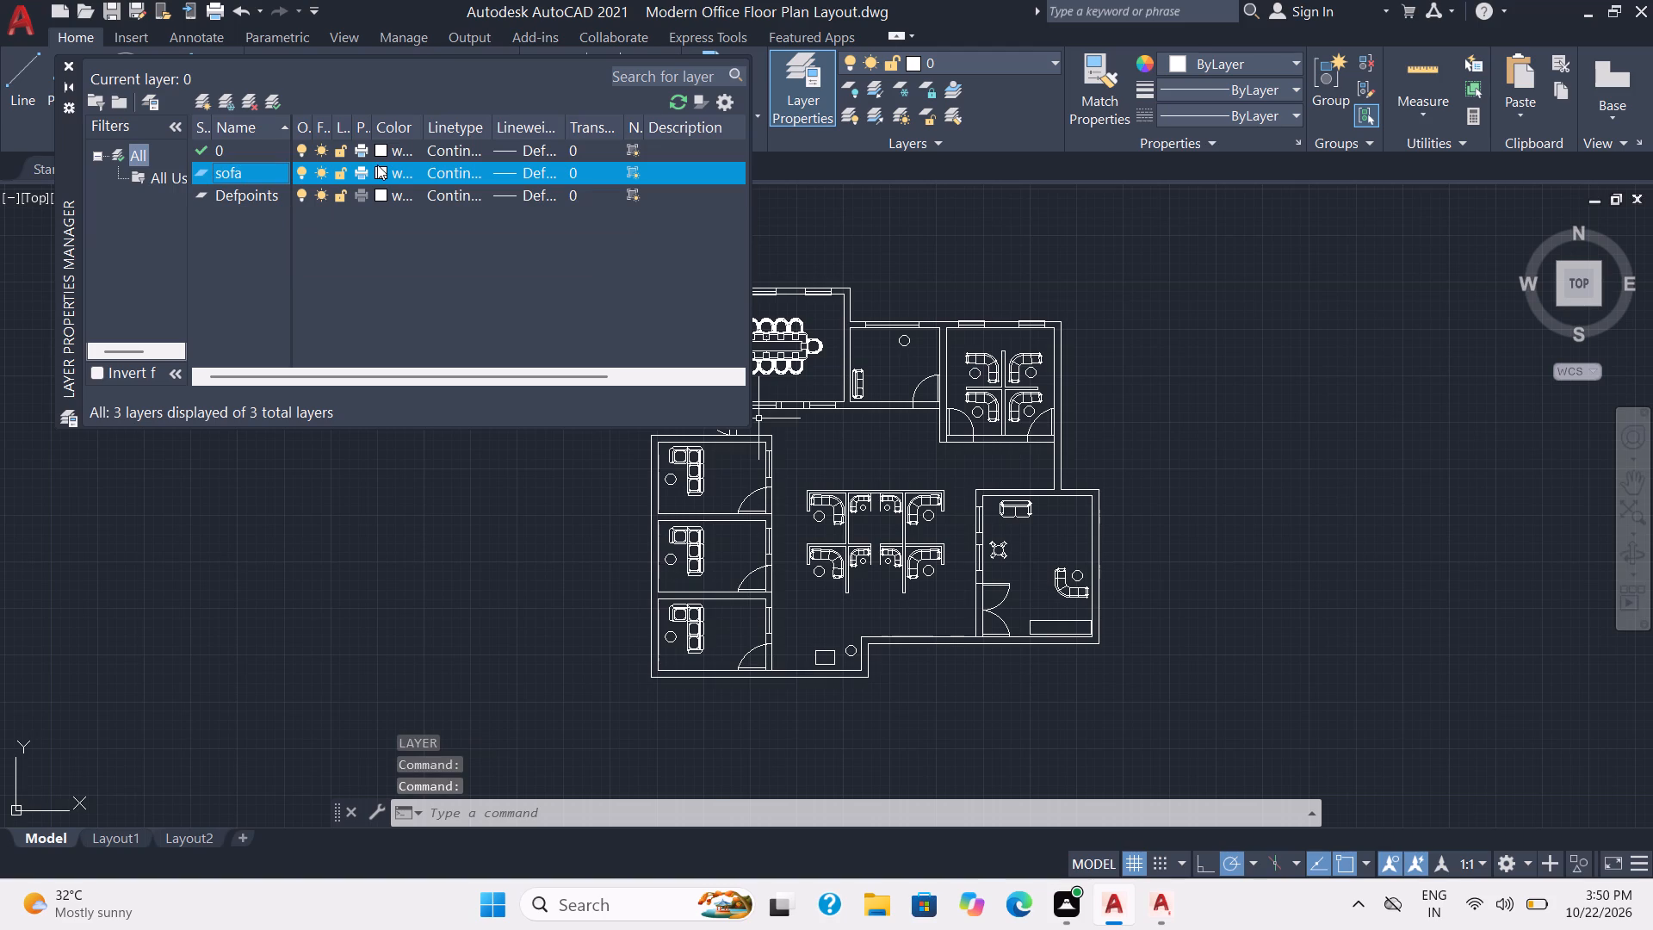
pyautogui.click(377, 164)
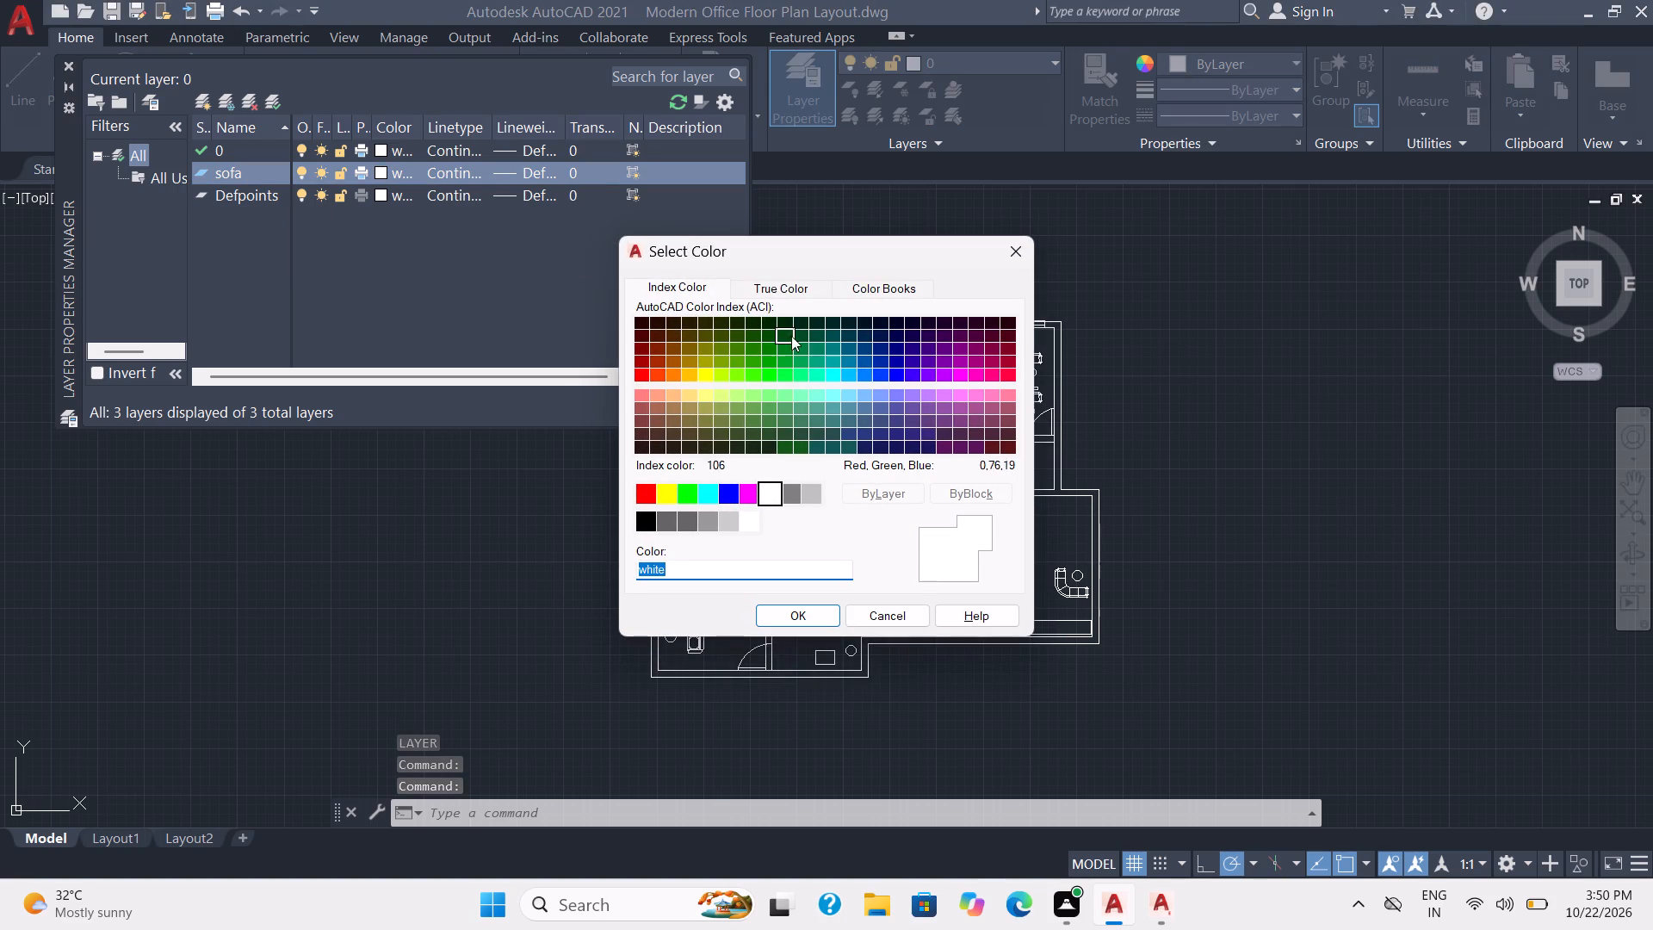
pyautogui.click(708, 487)
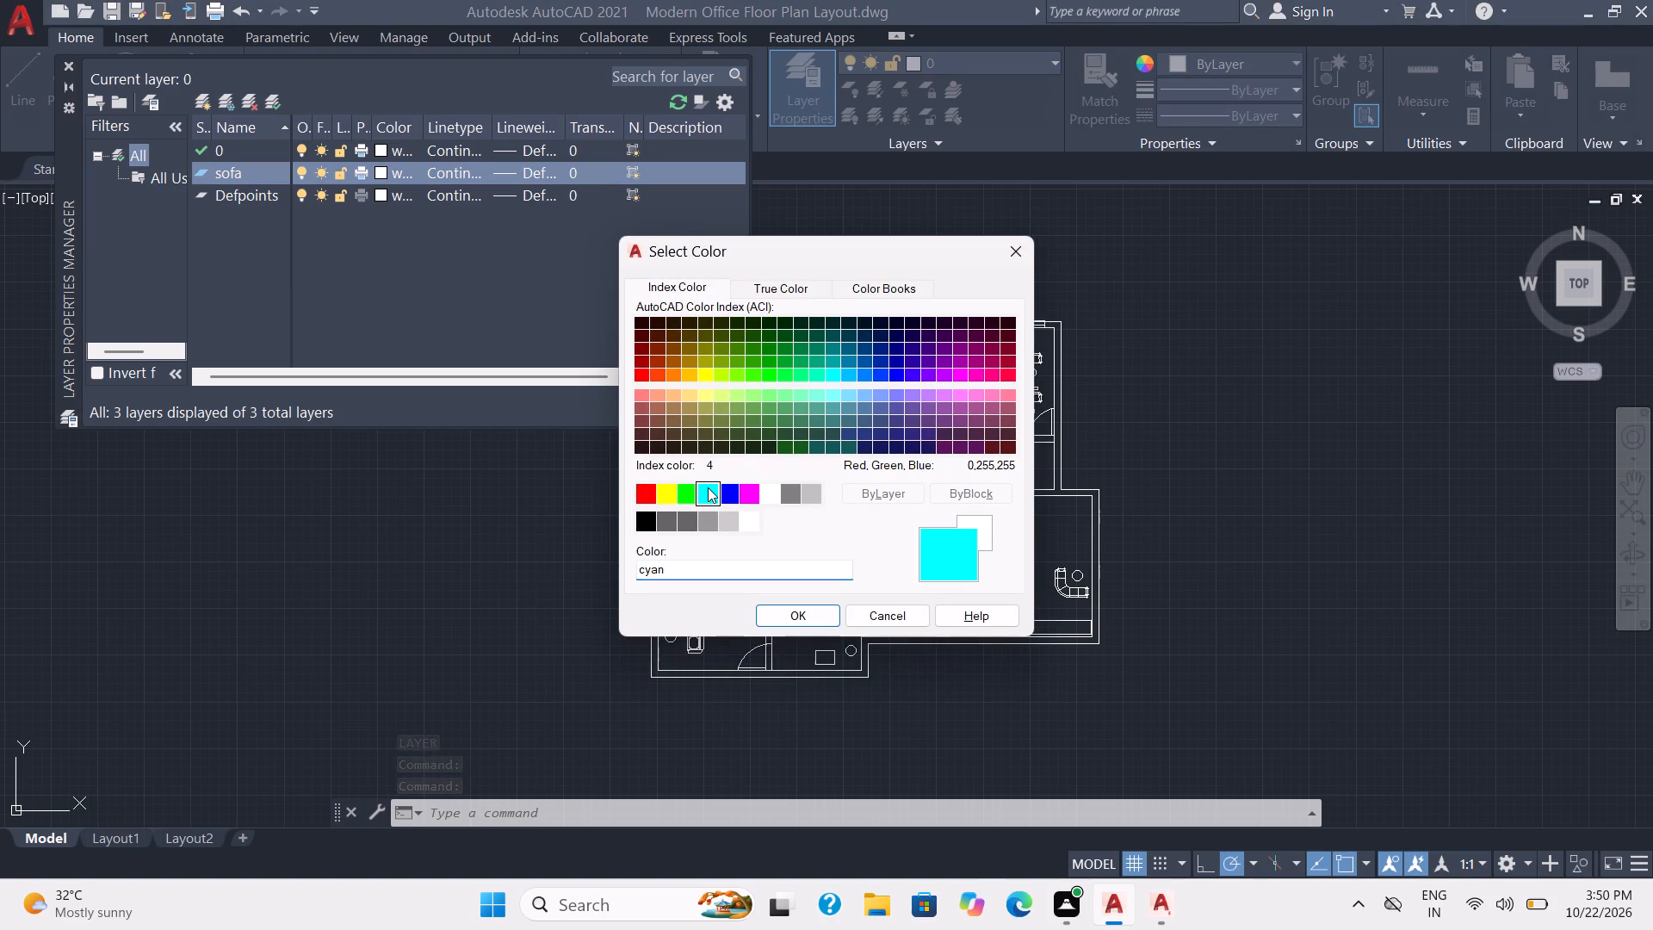
pyautogui.click(807, 621)
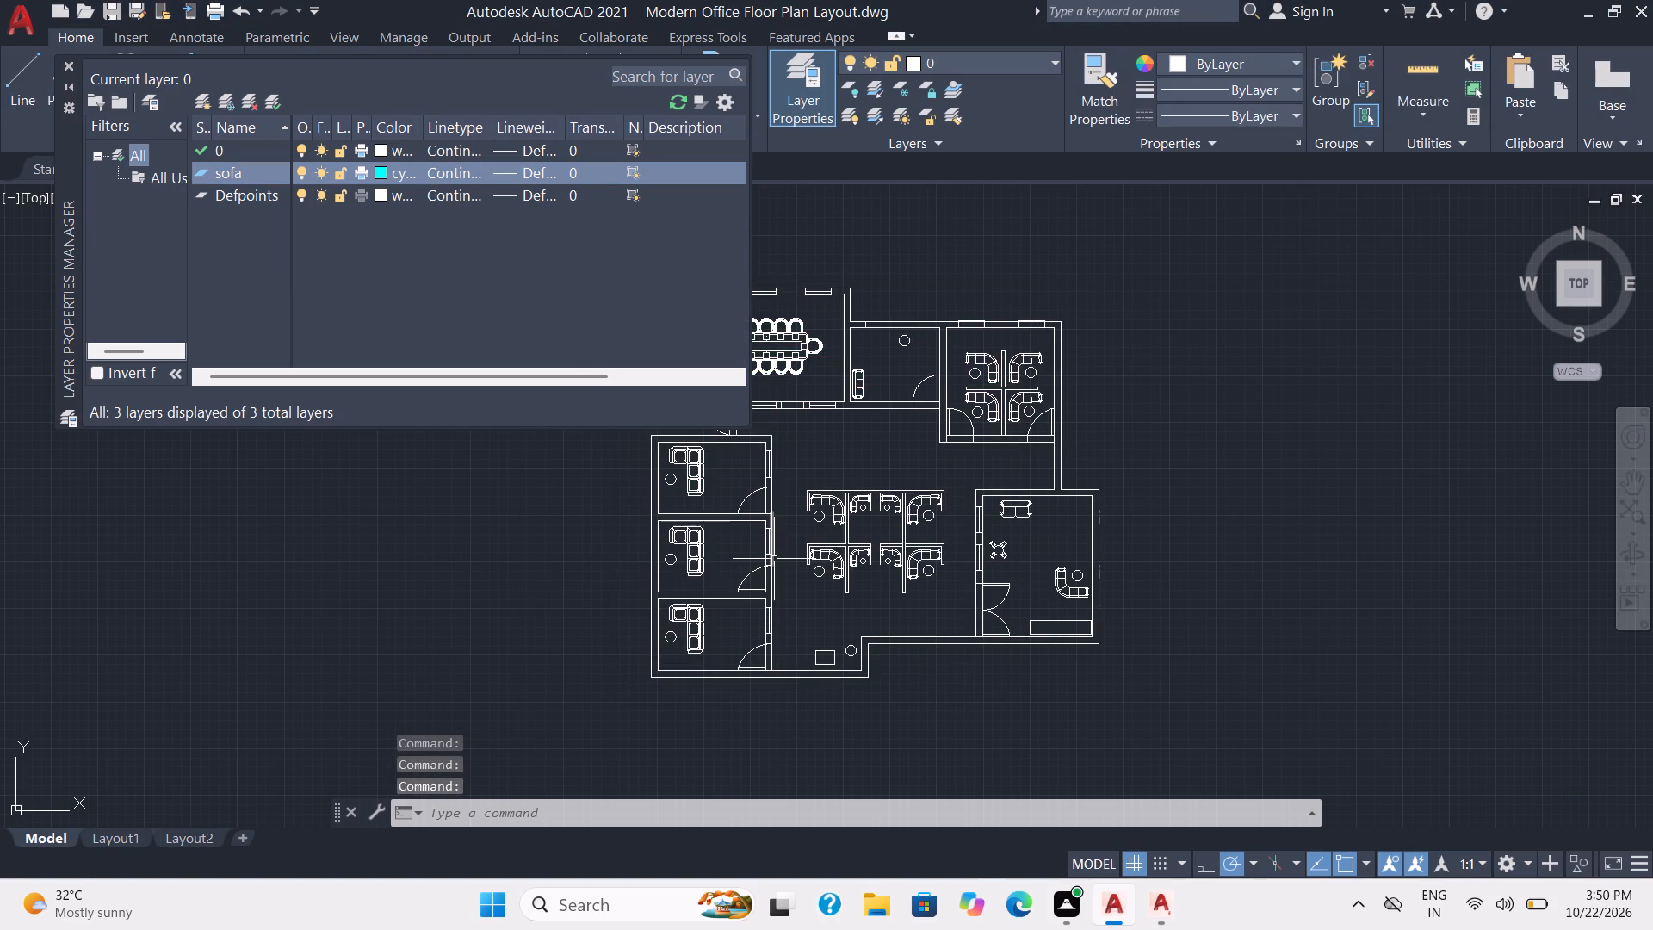
# Create a new layer named conference and set its colour to index 41.
pyautogui.click(195, 102)
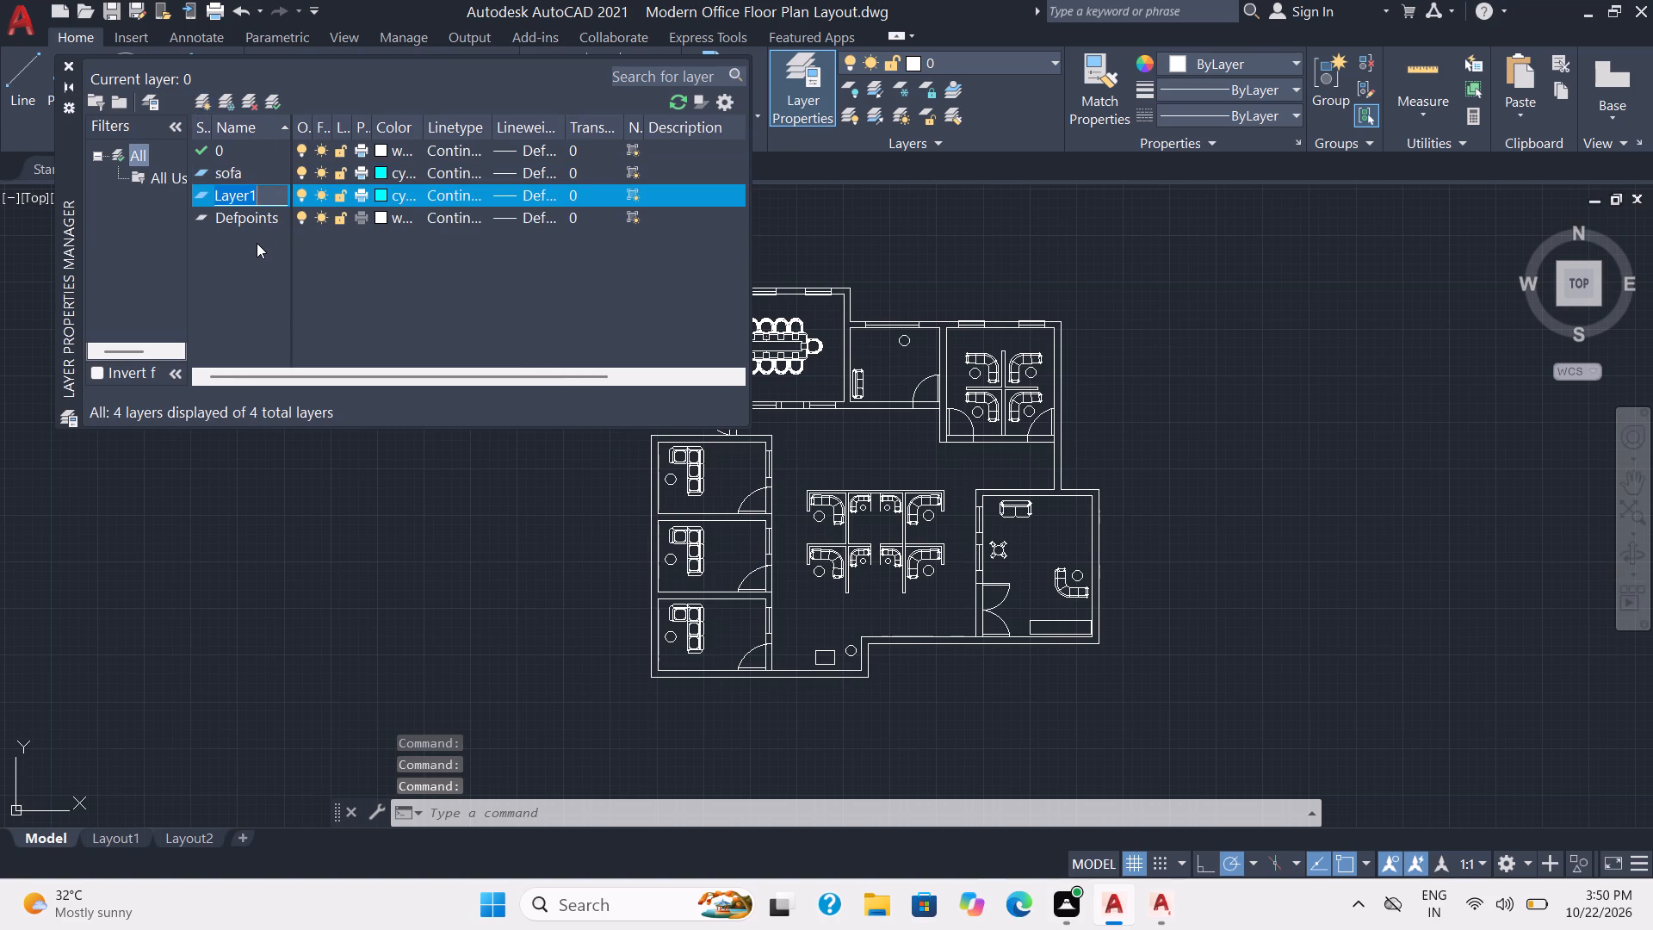
pyautogui.write('co')
pyautogui.write('nfer')
pyautogui.write('eb')
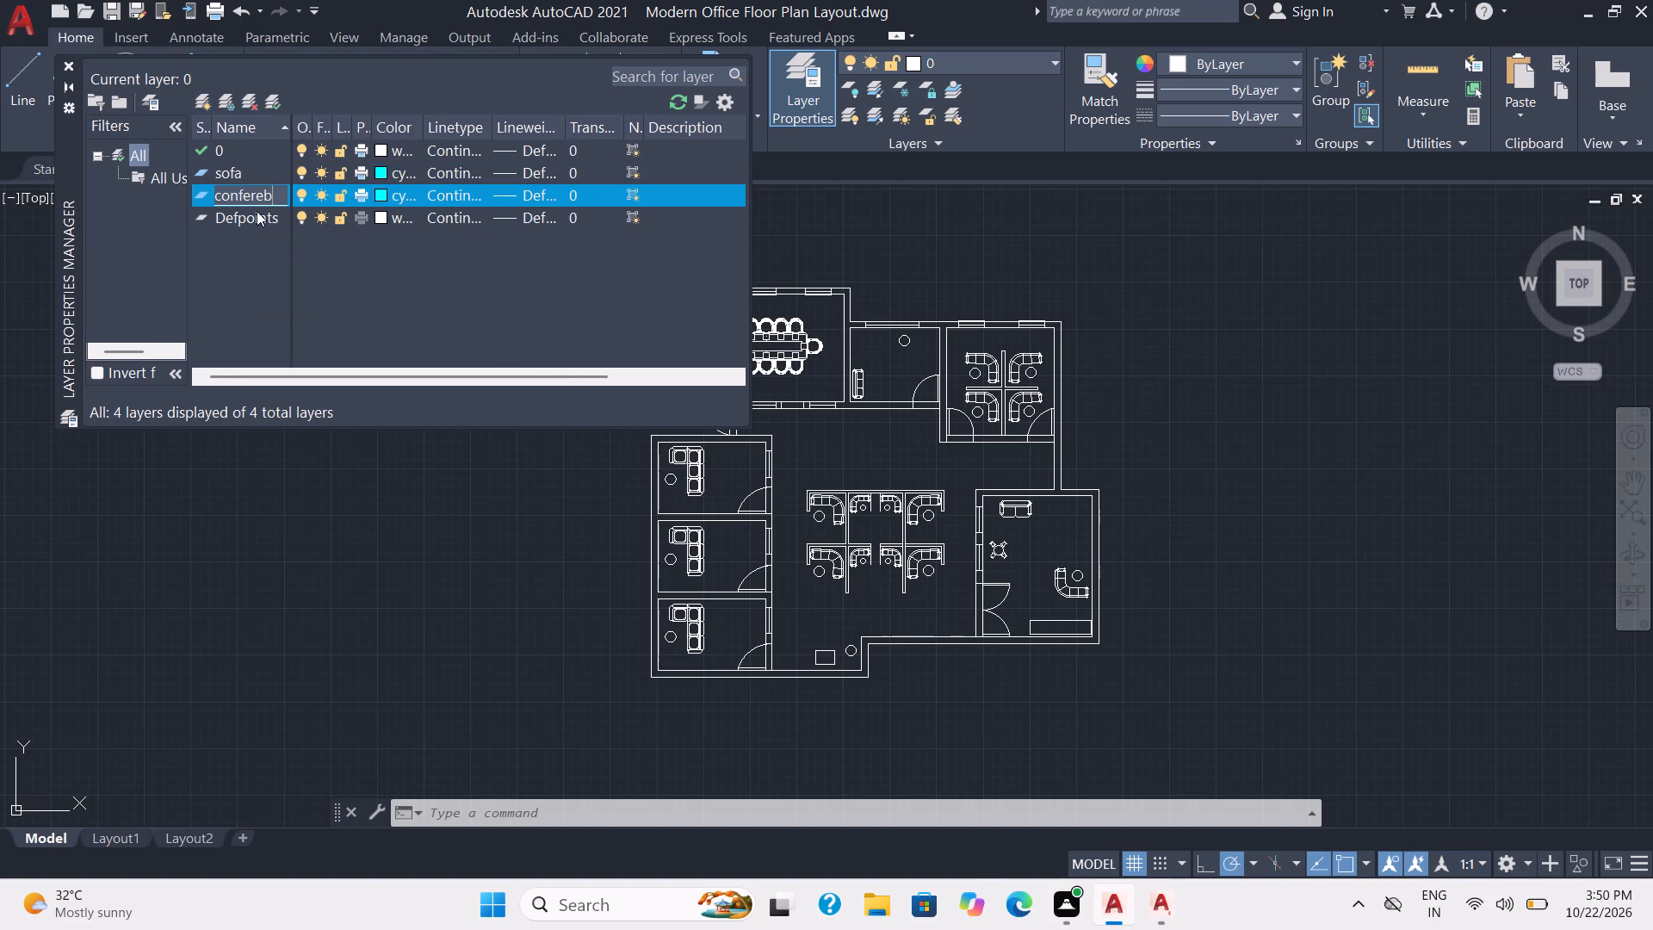
pyautogui.press('BackSpace')
pyautogui.write('ns')
pyautogui.press('BackSpace')
pyautogui.write('ce')
pyautogui.press('Return')
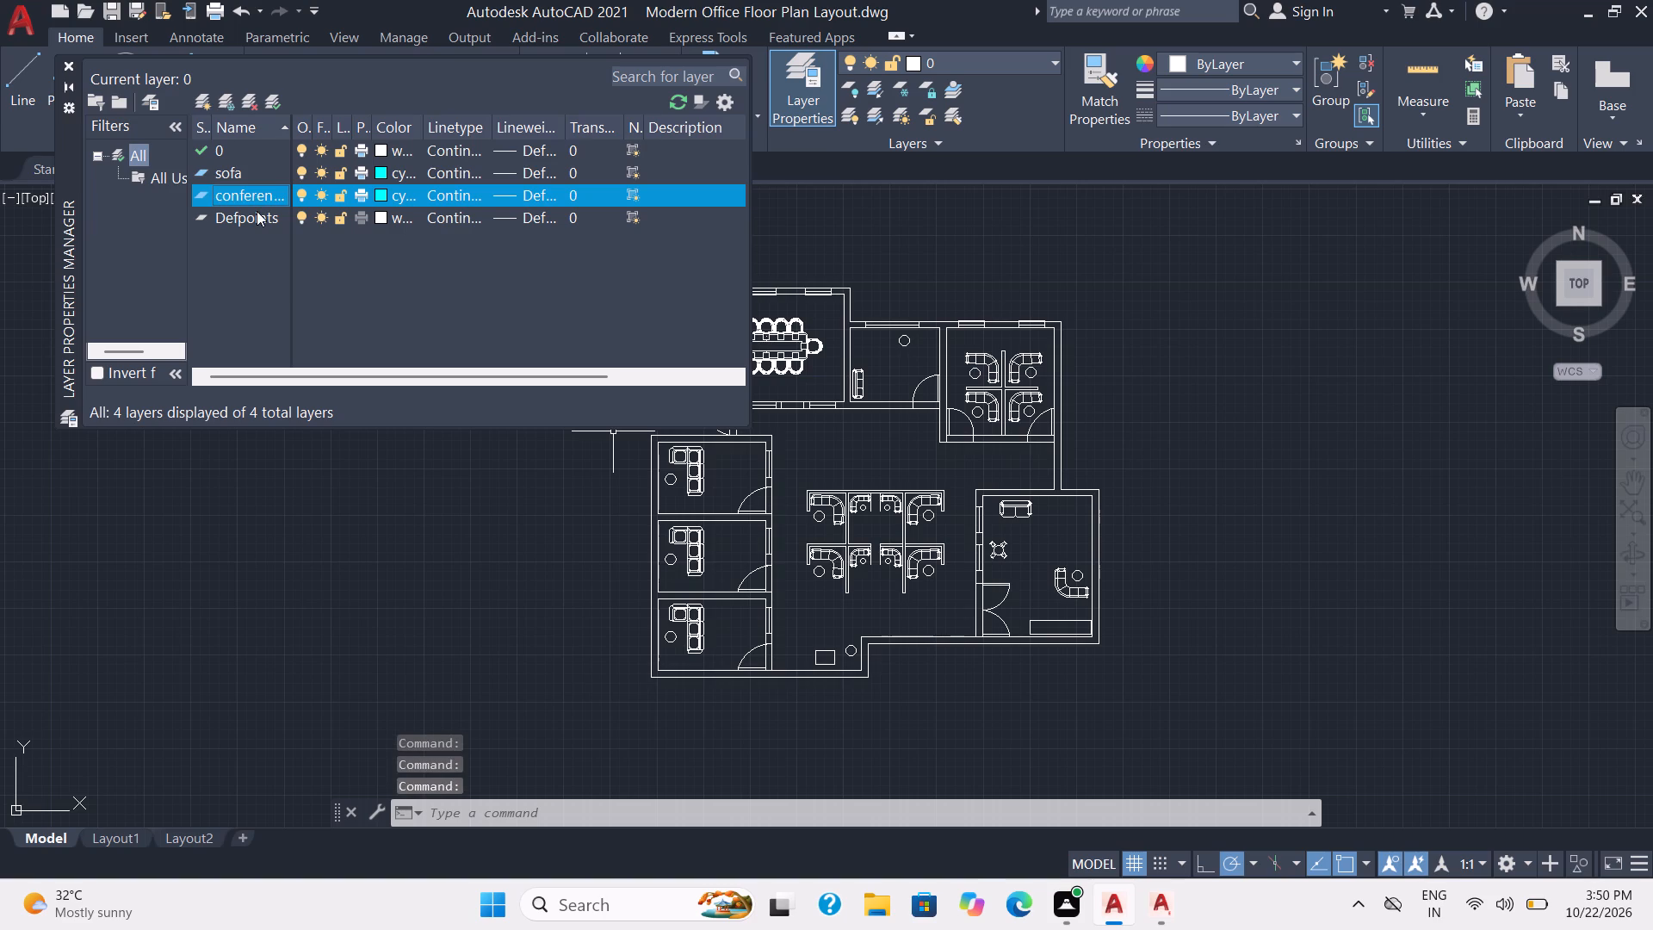
pyautogui.click(384, 192)
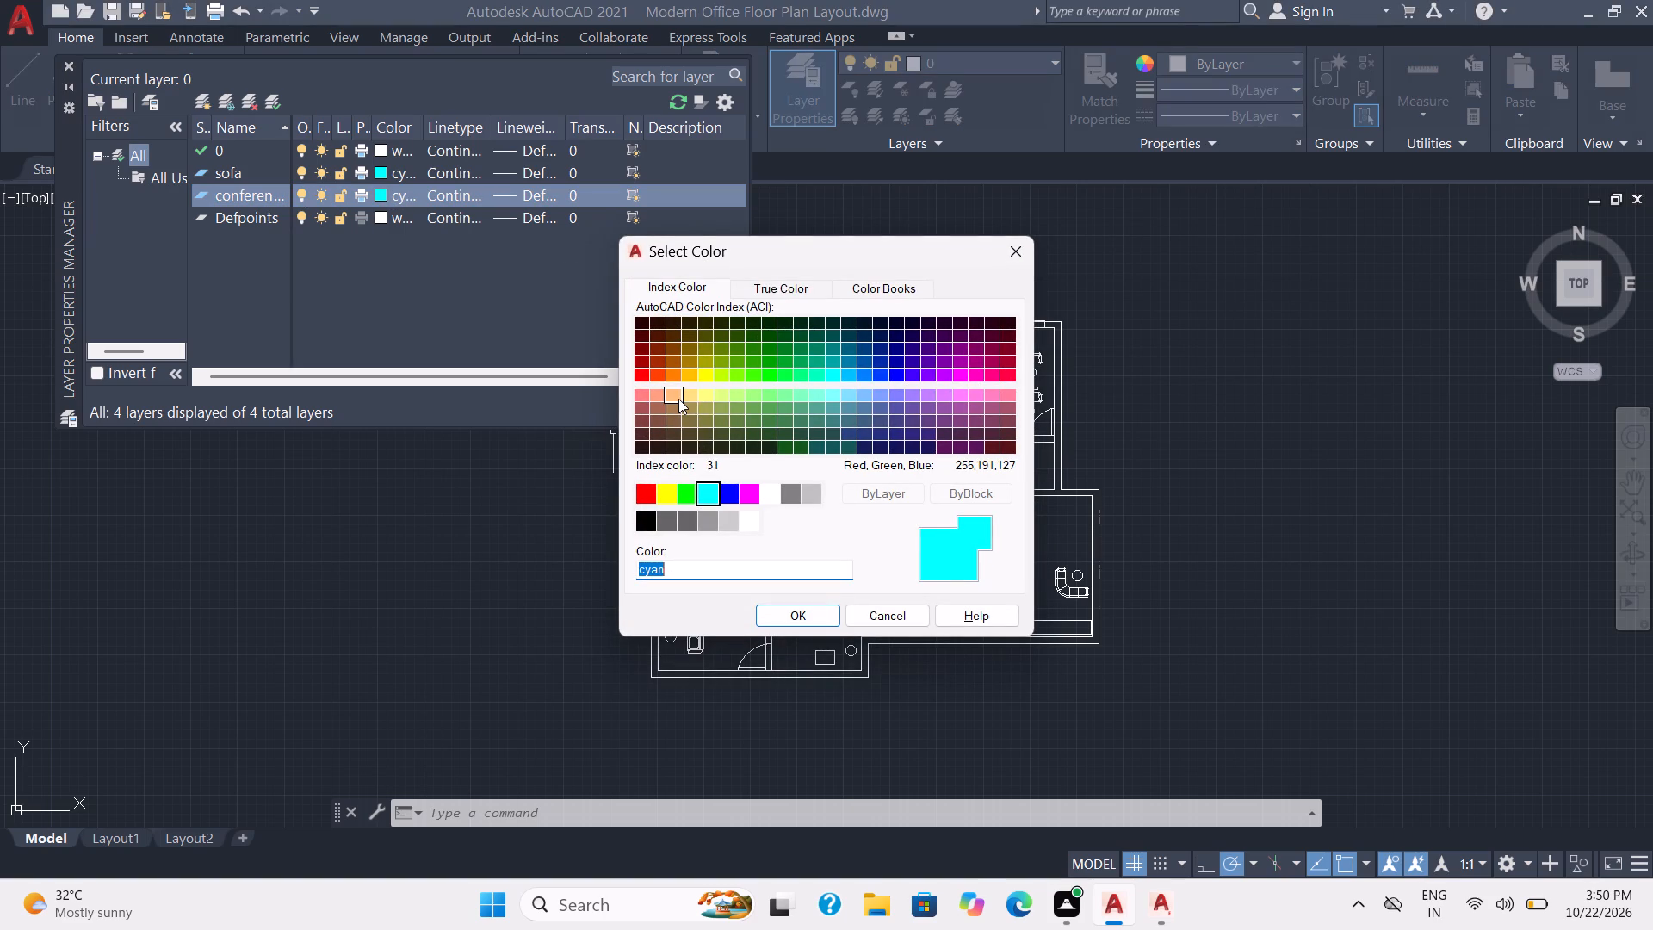
pyautogui.click(686, 397)
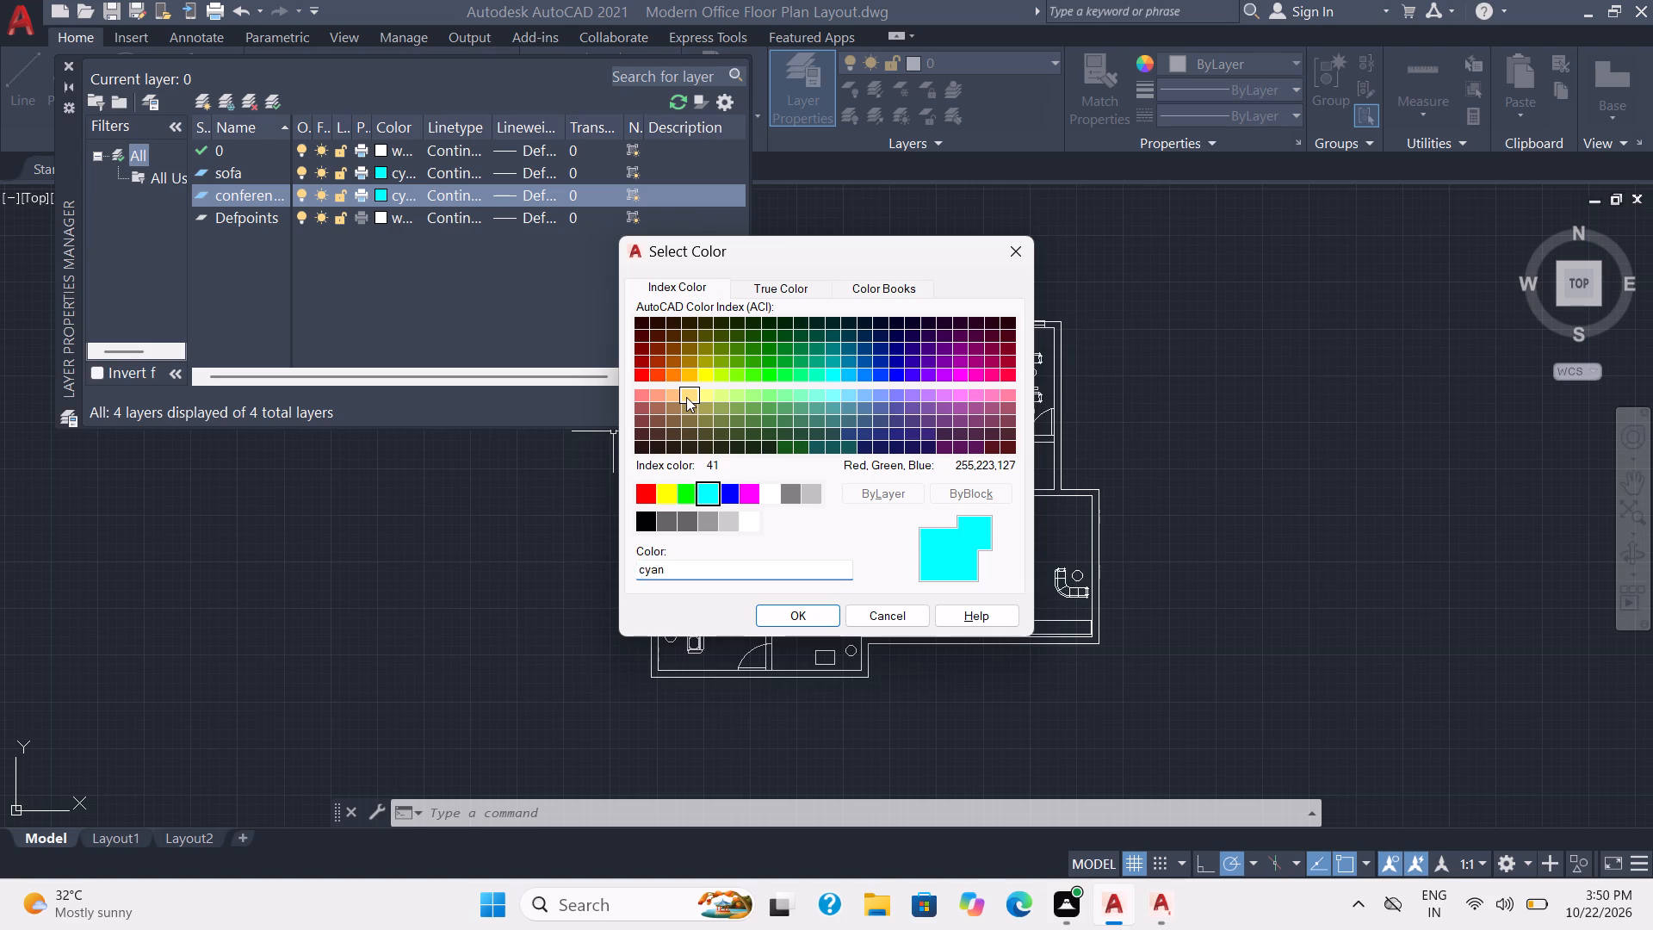
pyautogui.click(792, 622)
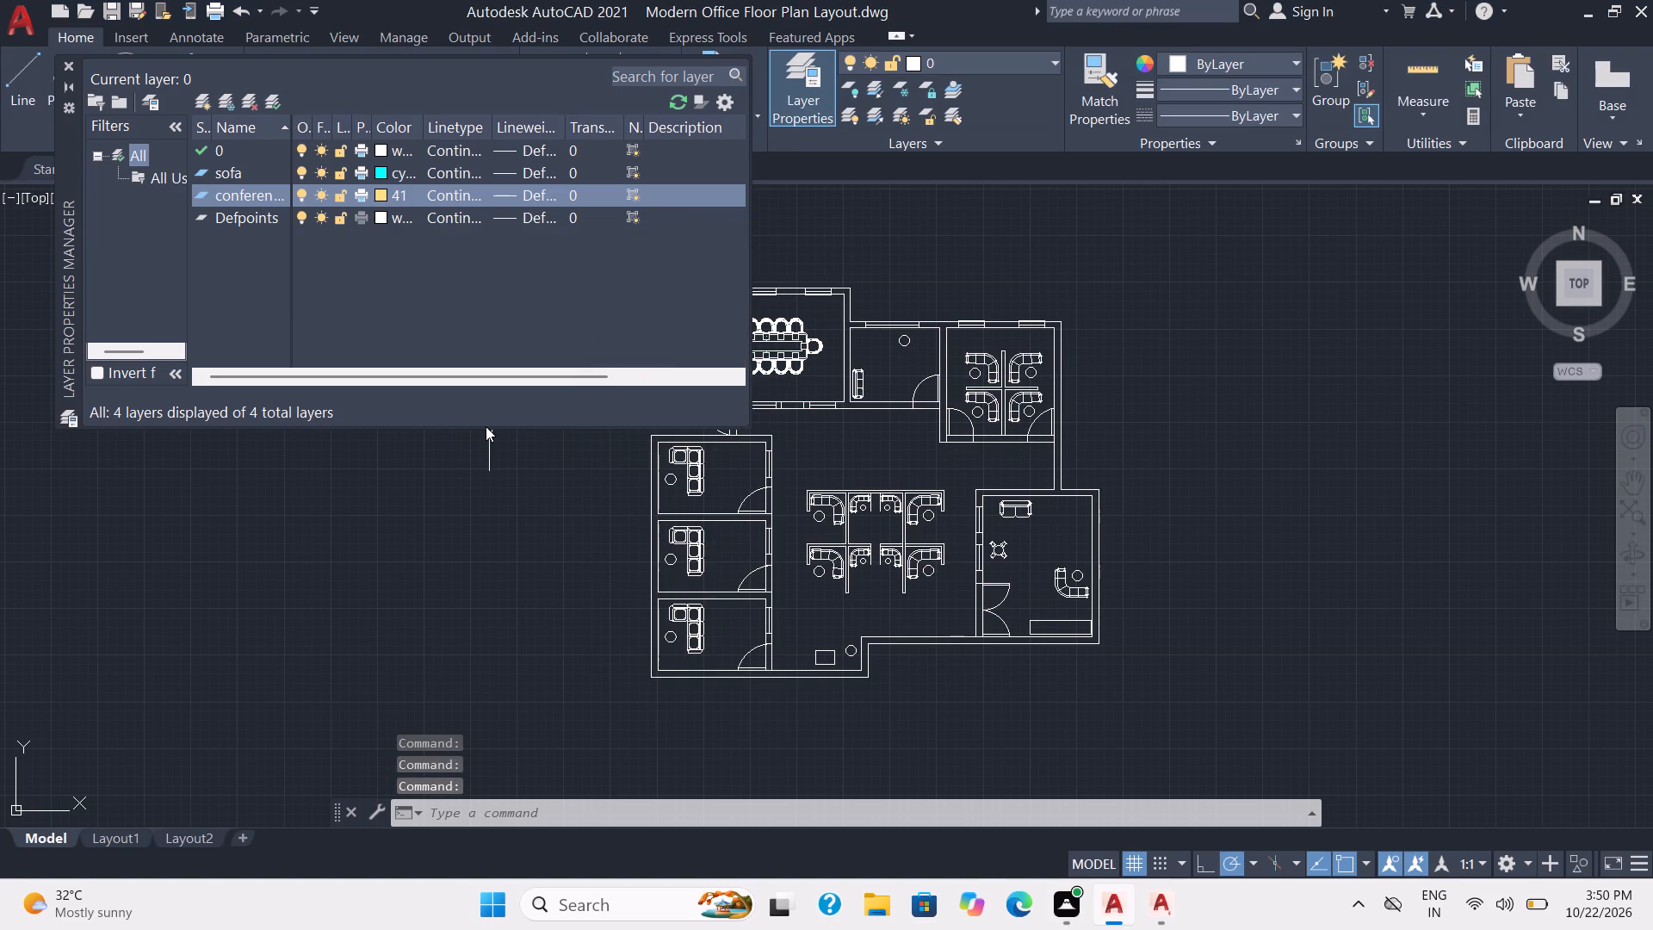
# Create a new layer named 3sofa and set its colour to index 201.
pyautogui.click(197, 97)
pyautogui.press('3')
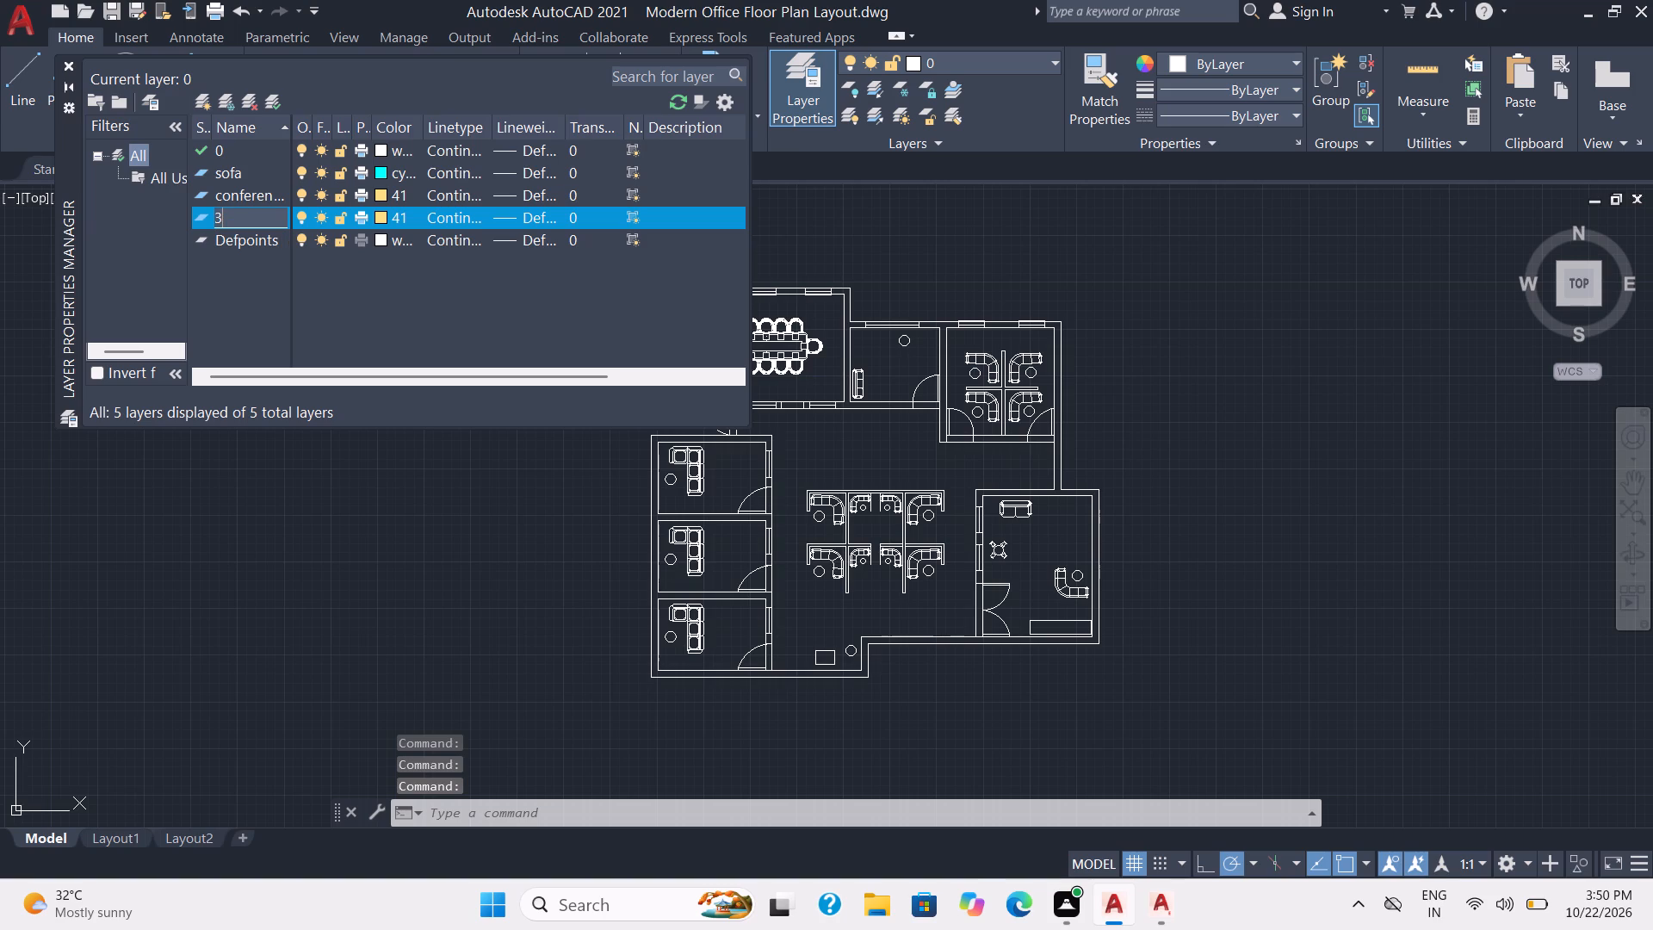
pyautogui.write('sofa')
pyautogui.press('Return')
pyautogui.click(376, 214)
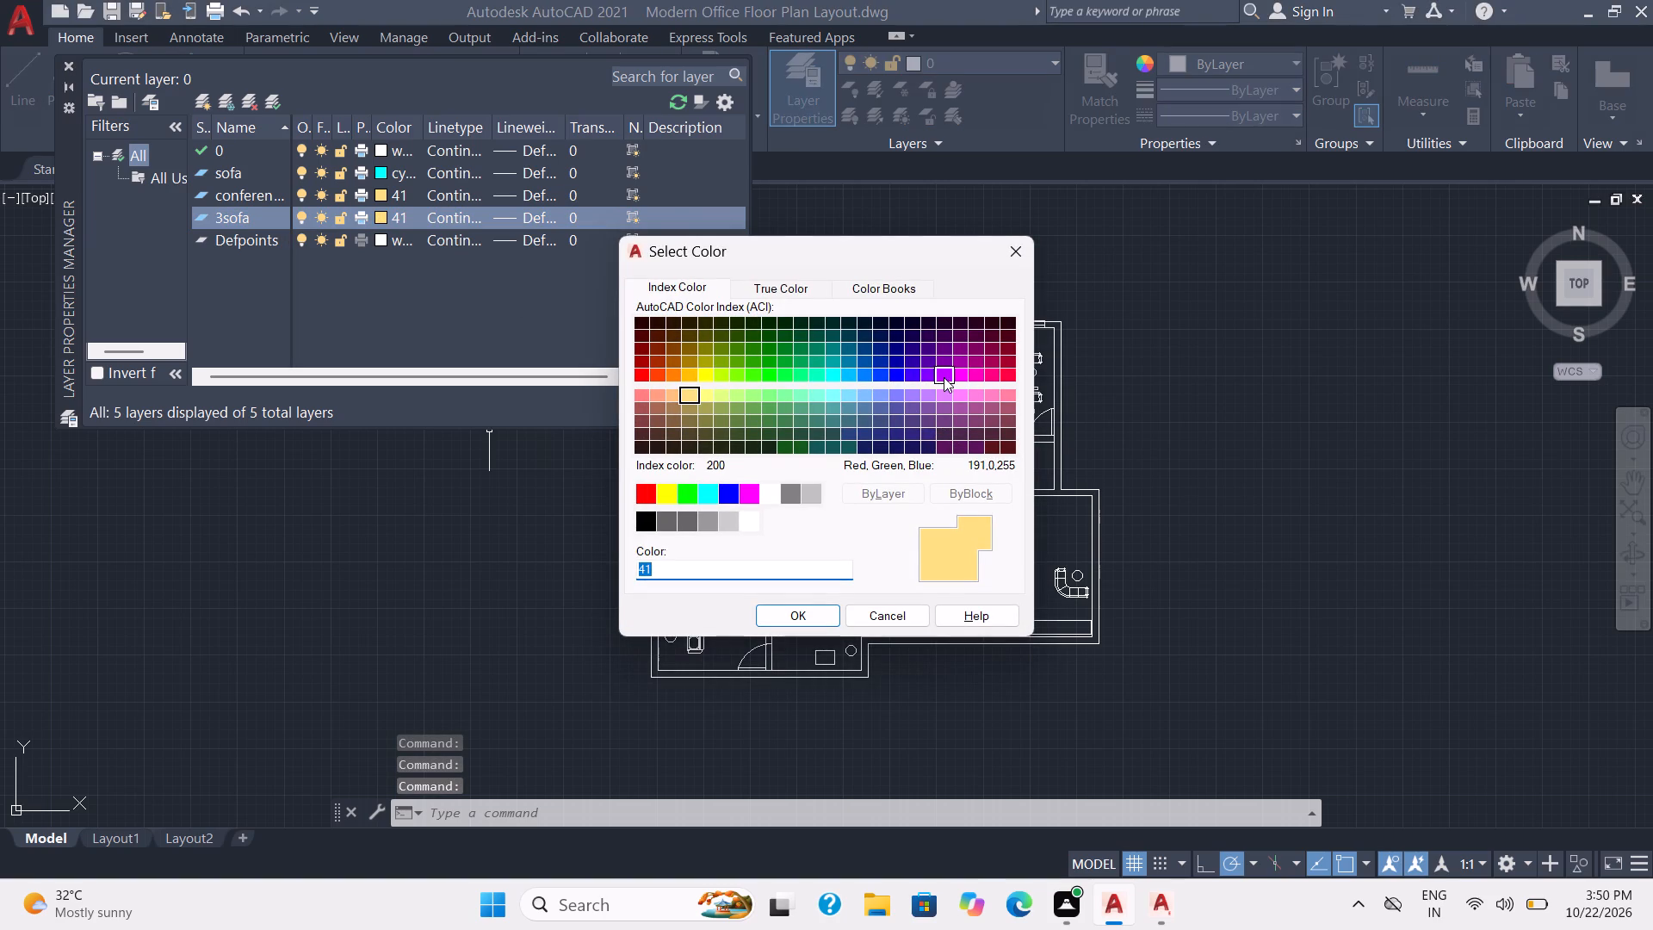
pyautogui.click(943, 392)
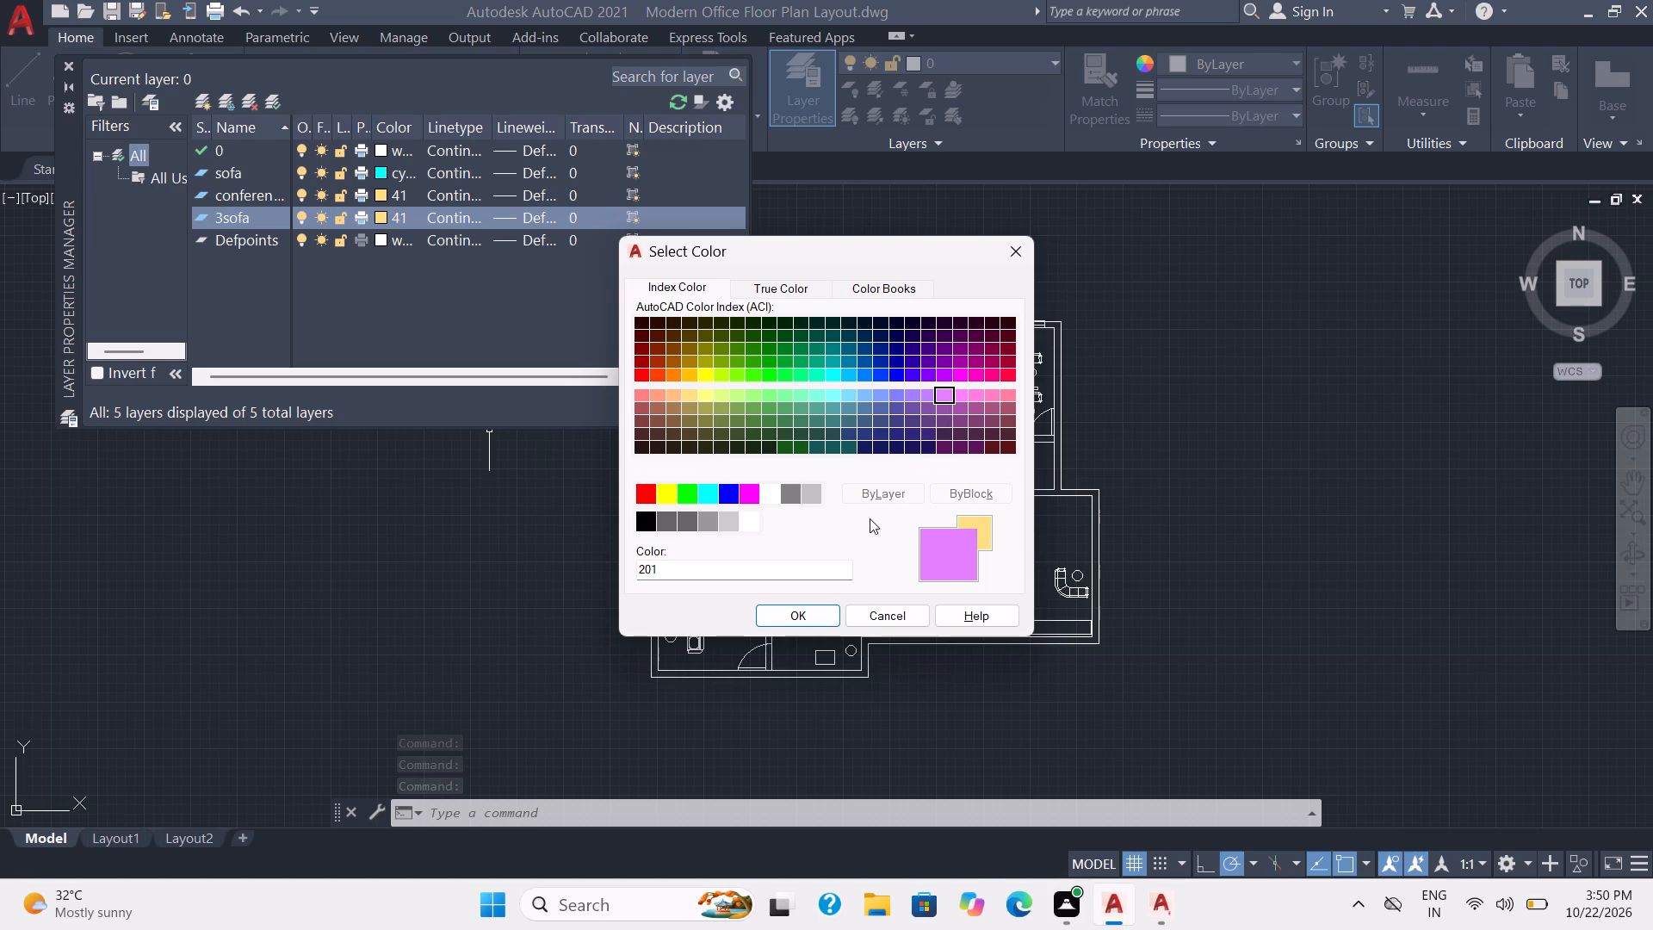
pyautogui.click(796, 607)
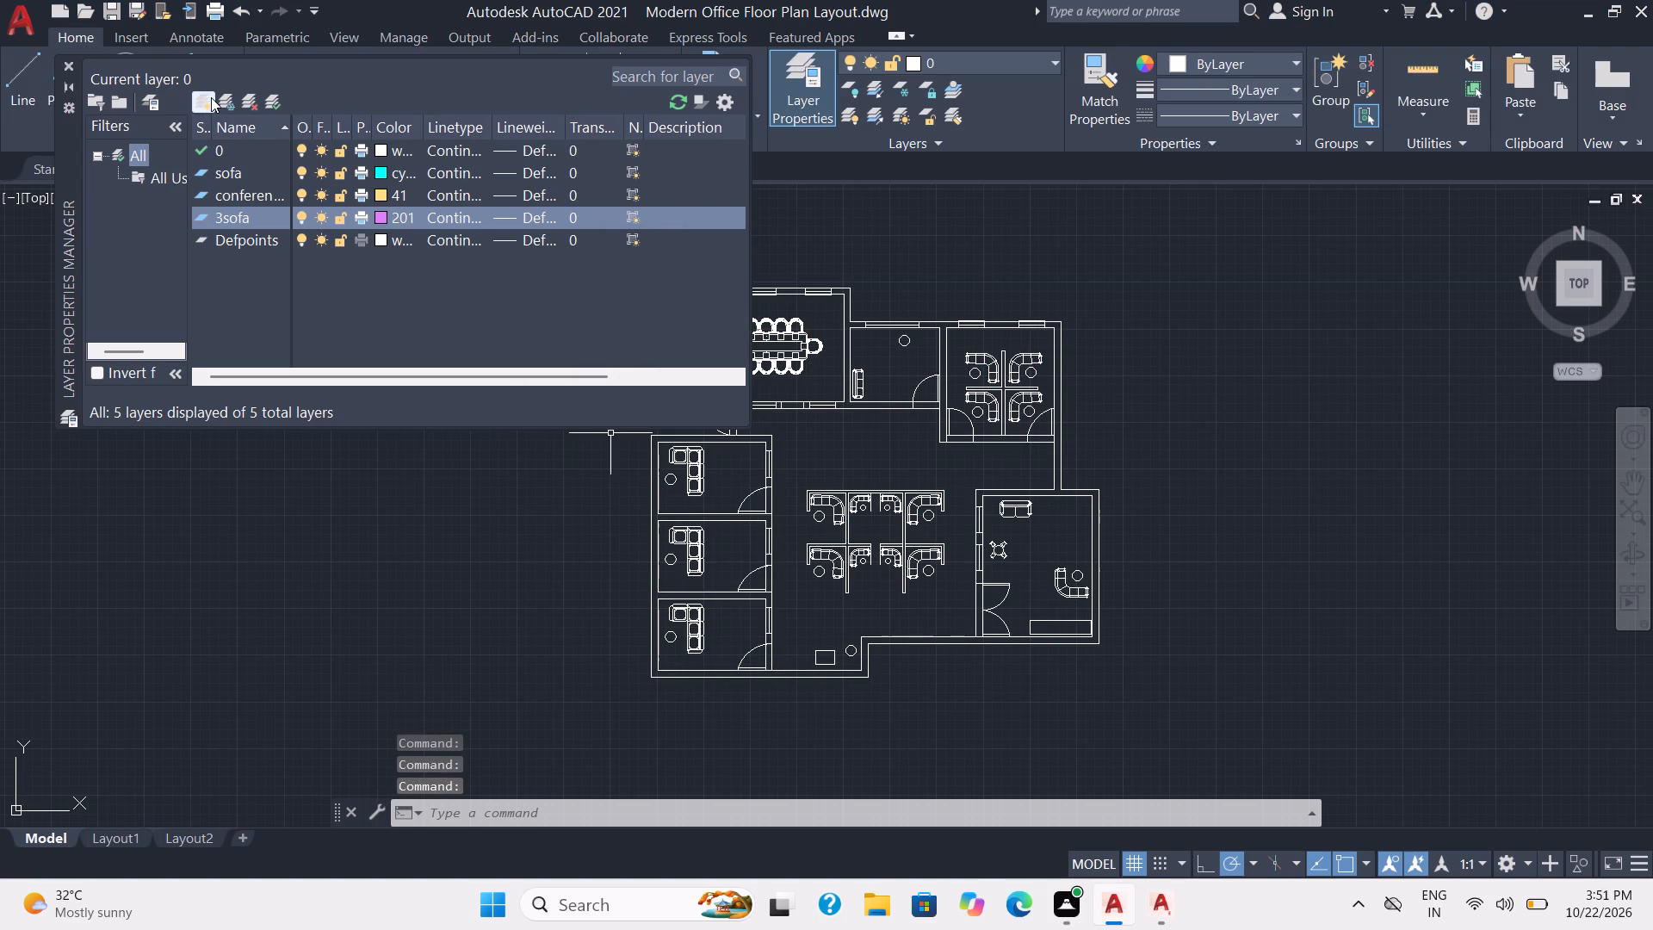
# Create a new layer named leafs and set its colour to index 112.
pyautogui.click(211, 97)
pyautogui.write('lea')
pyautogui.write('fs')
pyautogui.press('Return')
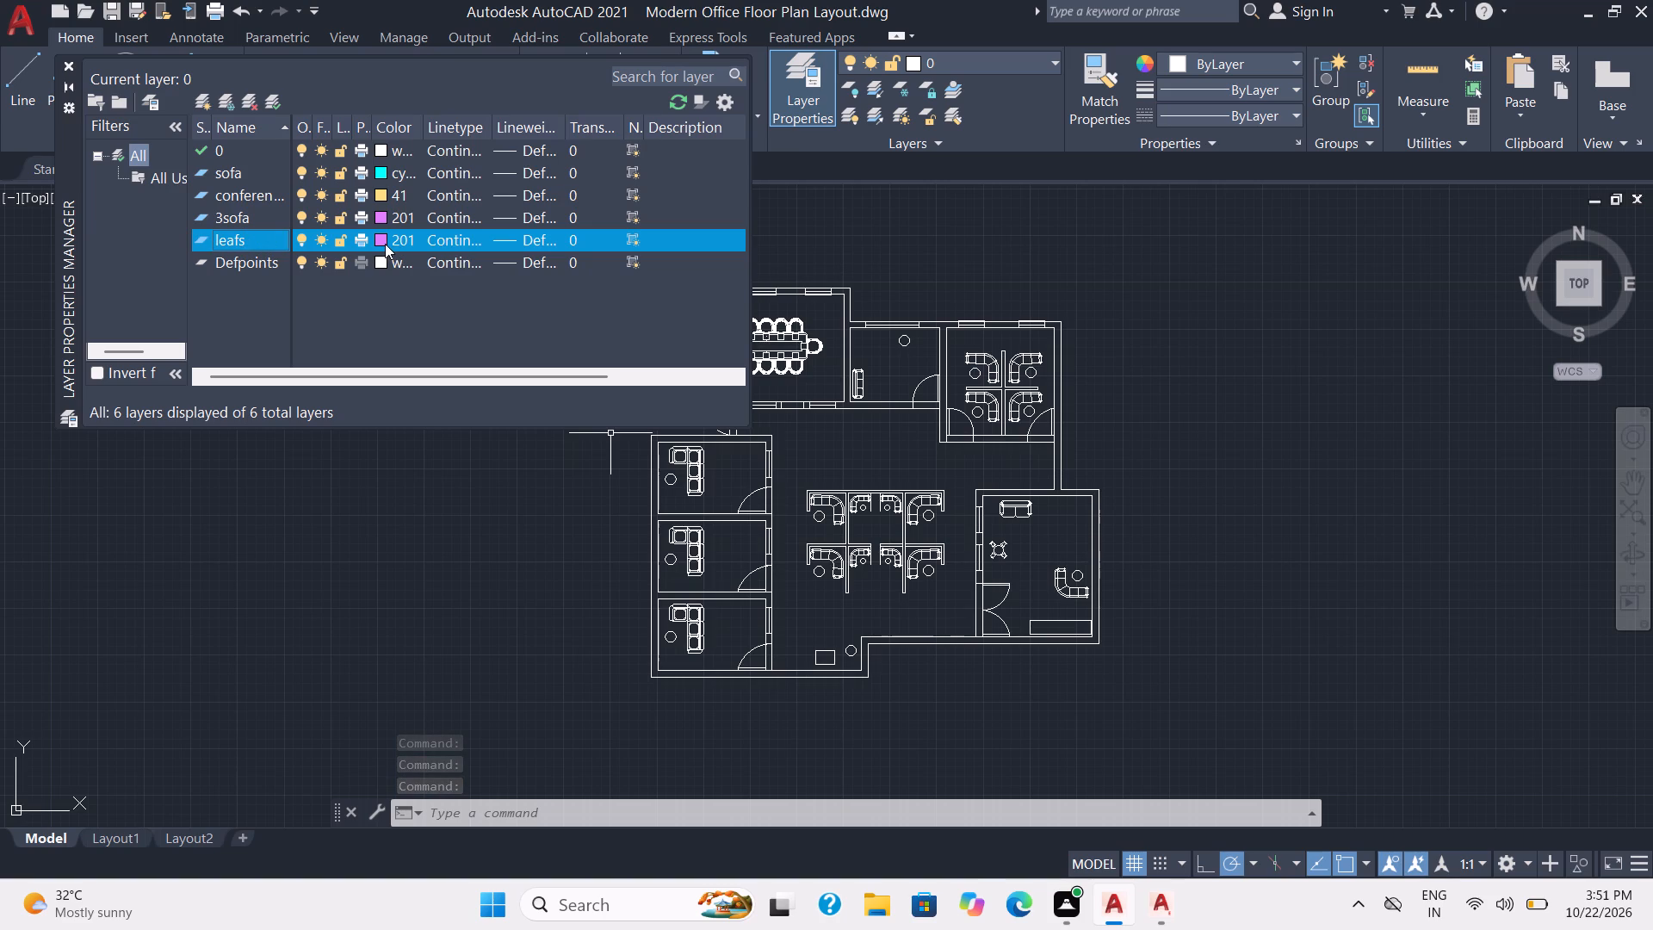
pyautogui.click(383, 244)
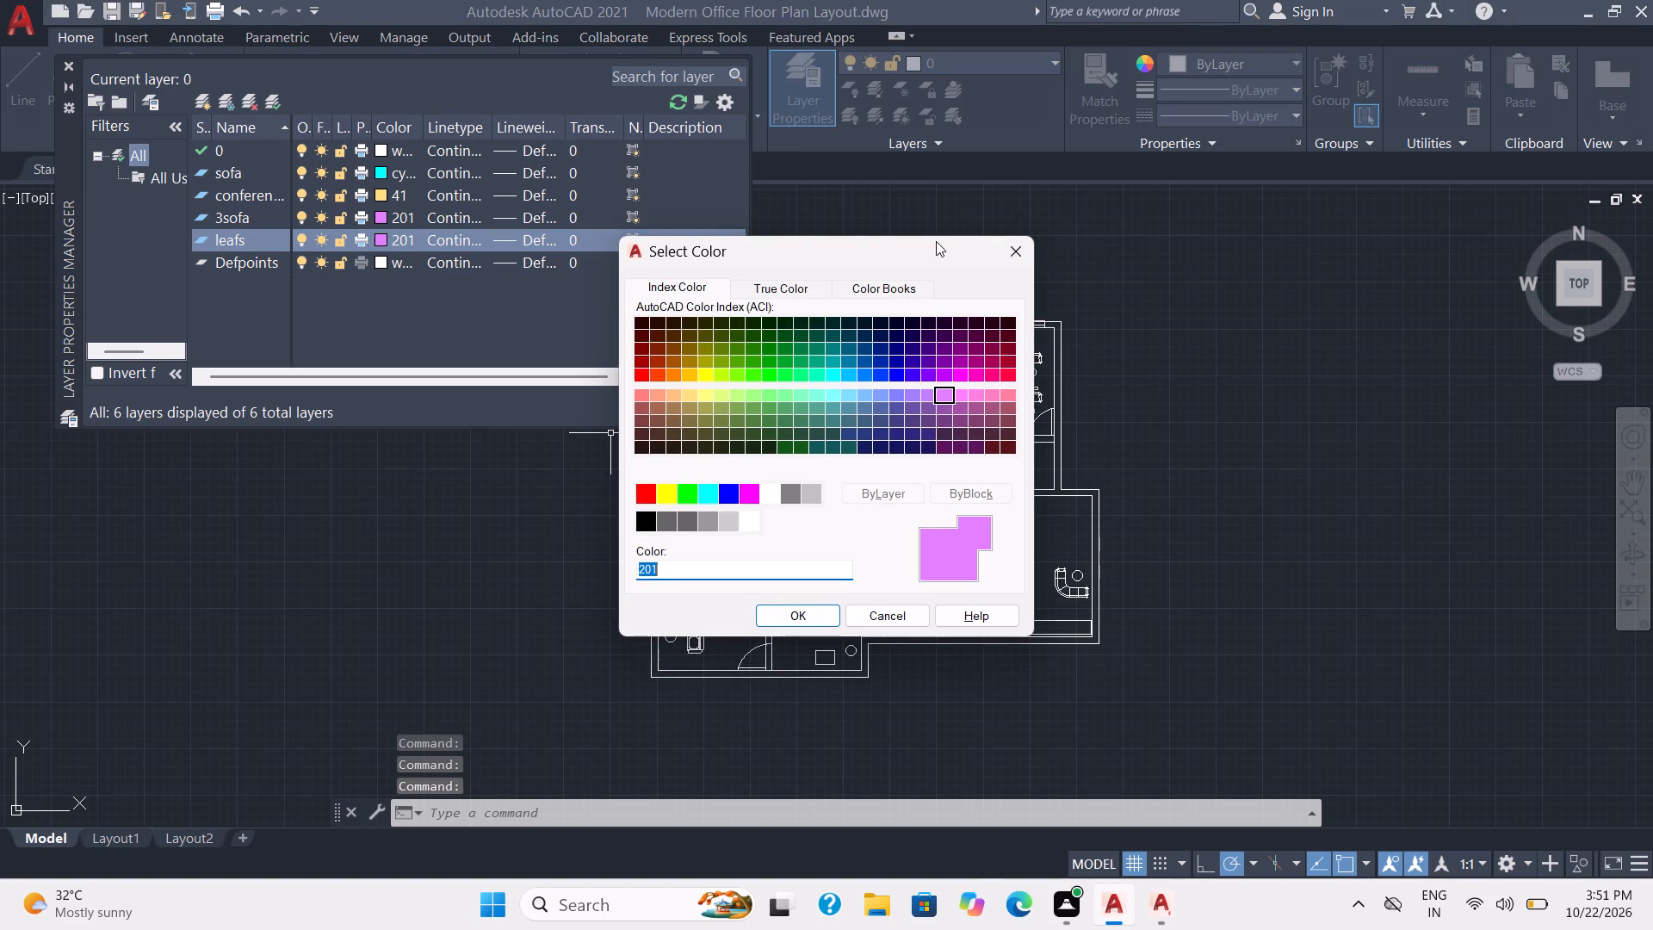
pyautogui.click(806, 363)
pyautogui.click(801, 625)
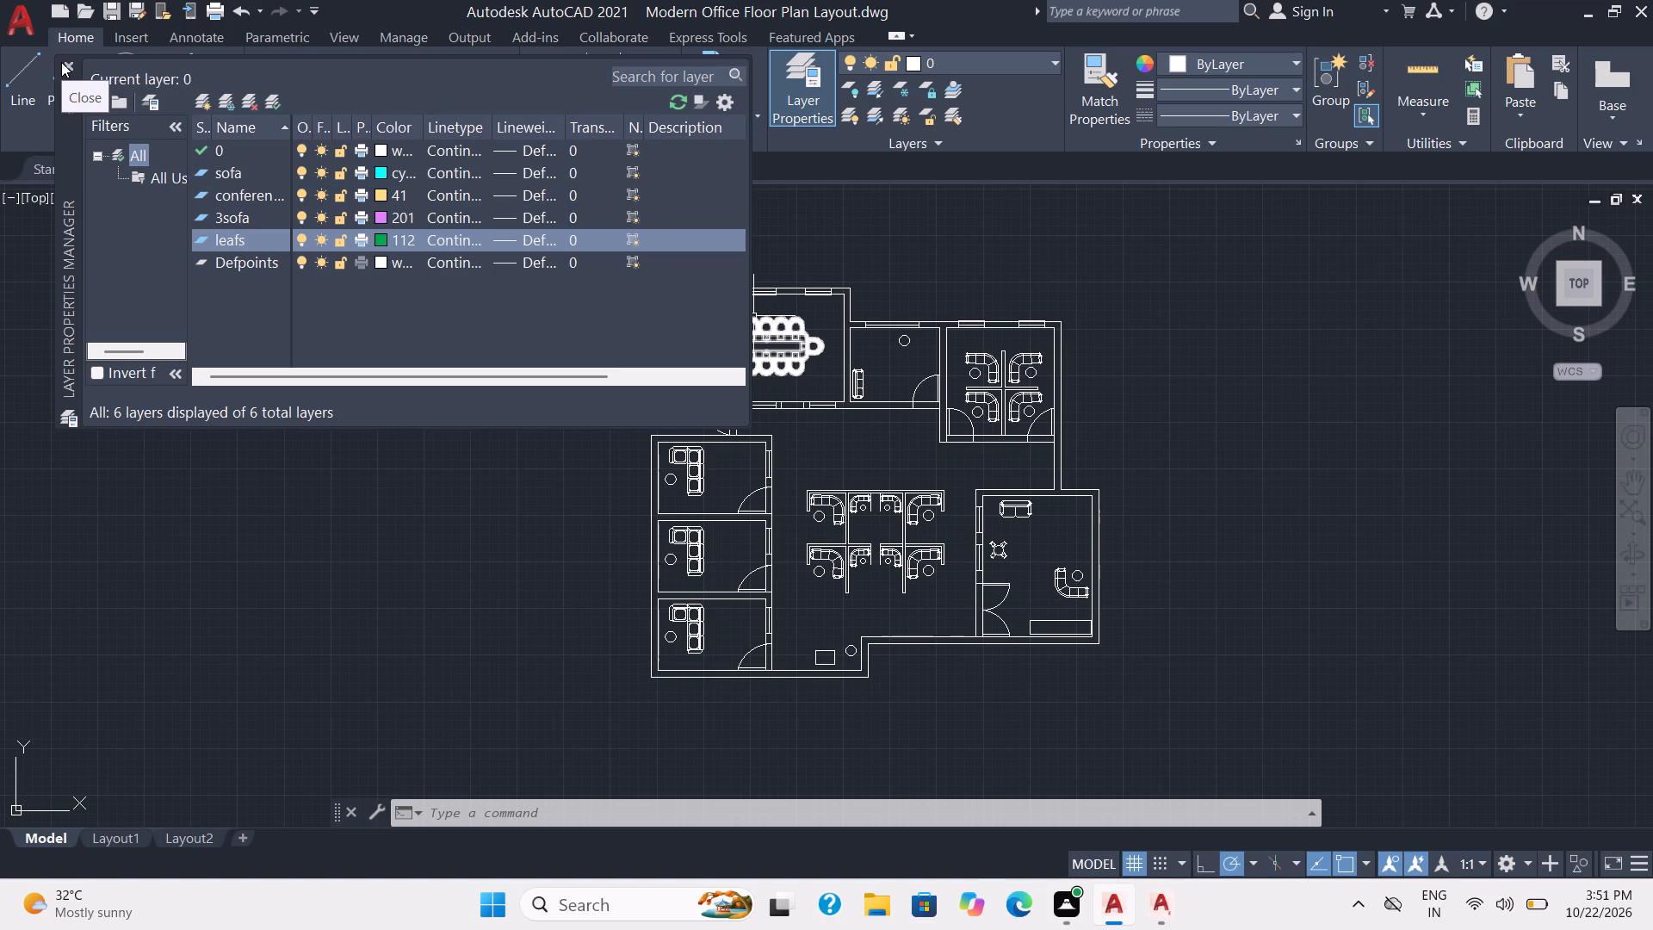
# Create a new layer named circles, set its colour to index 152, and close the layer manager.
pyautogui.click(200, 106)
pyautogui.write('cir')
pyautogui.write('cl')
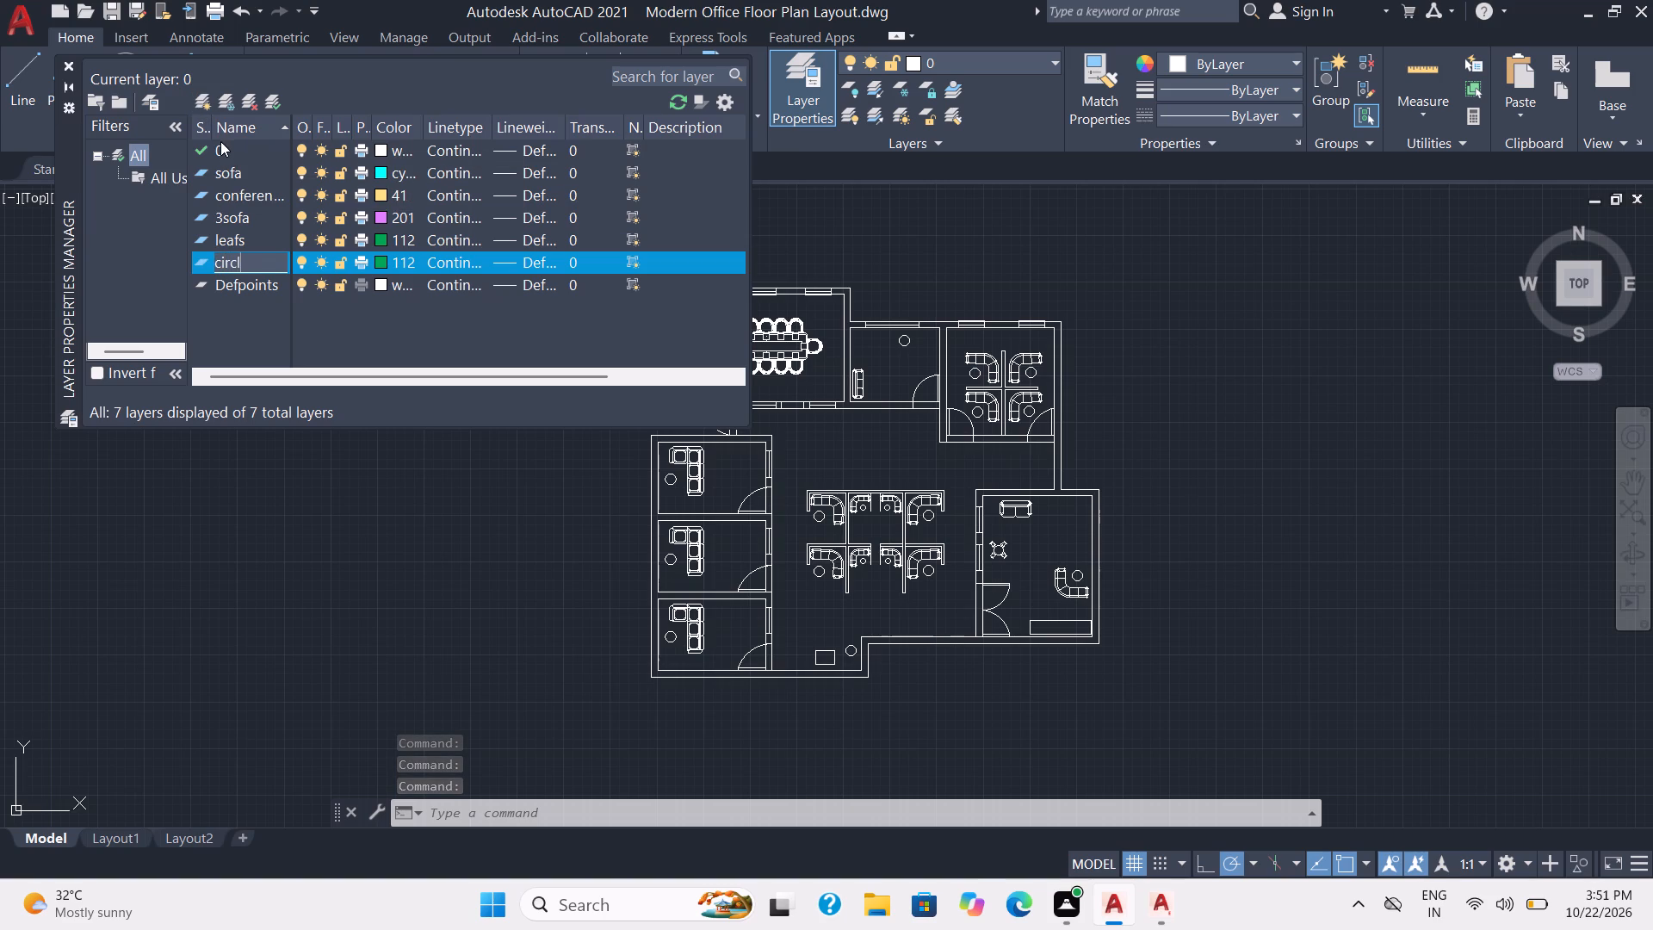
pyautogui.write('es')
pyautogui.press('Return')
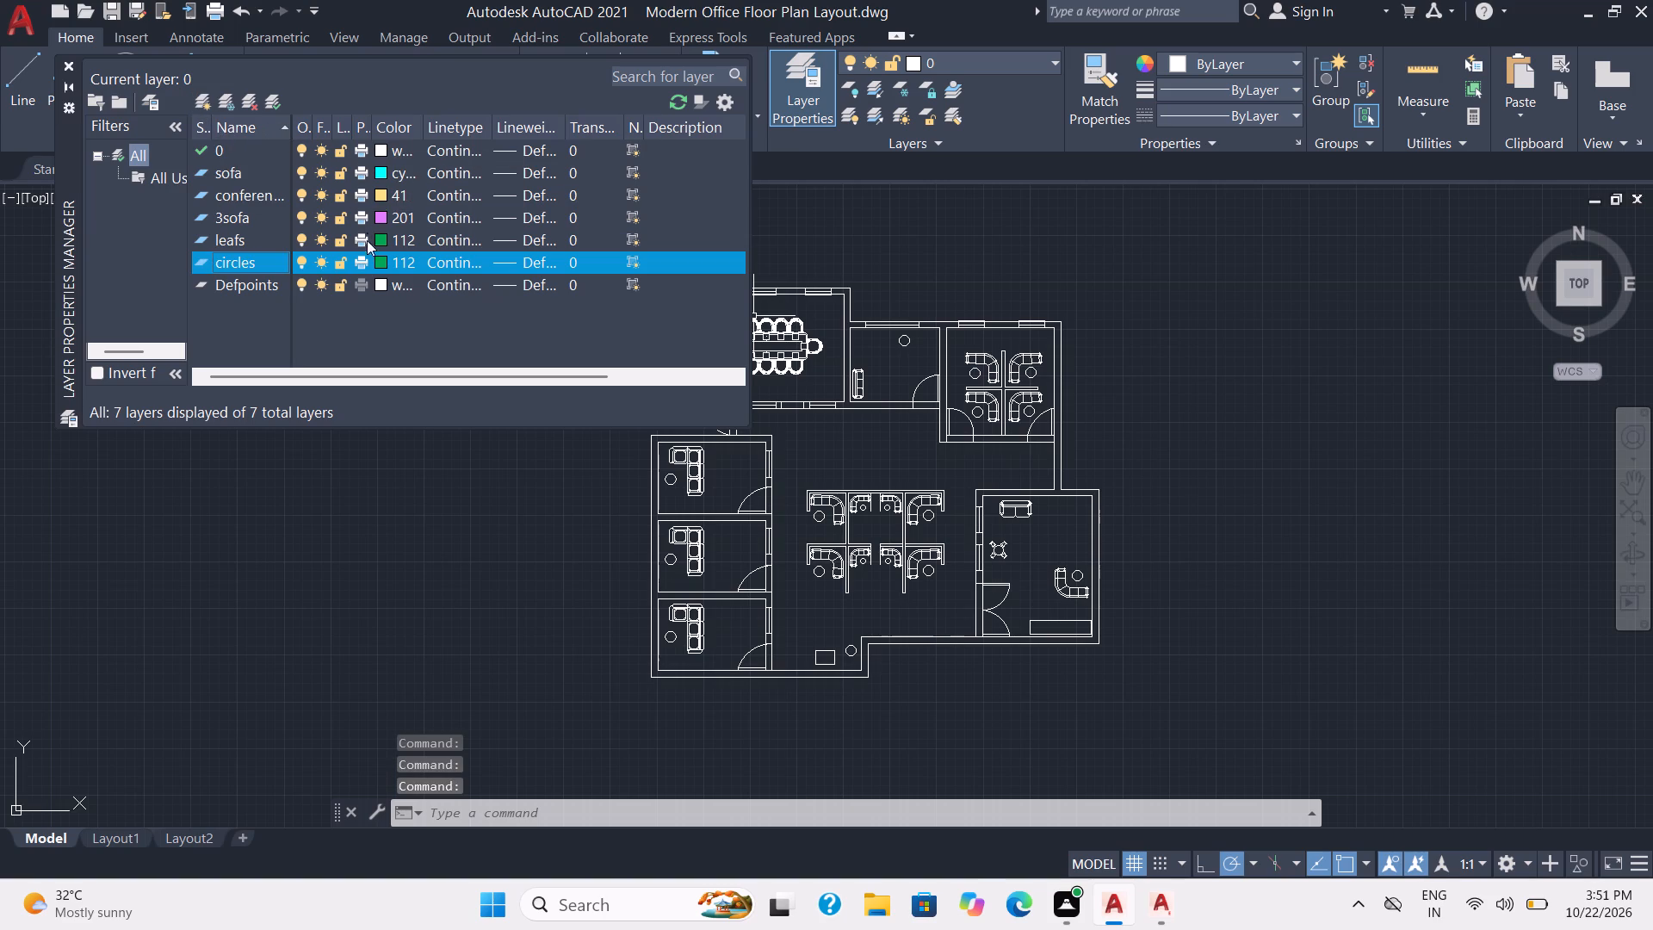
pyautogui.click(381, 262)
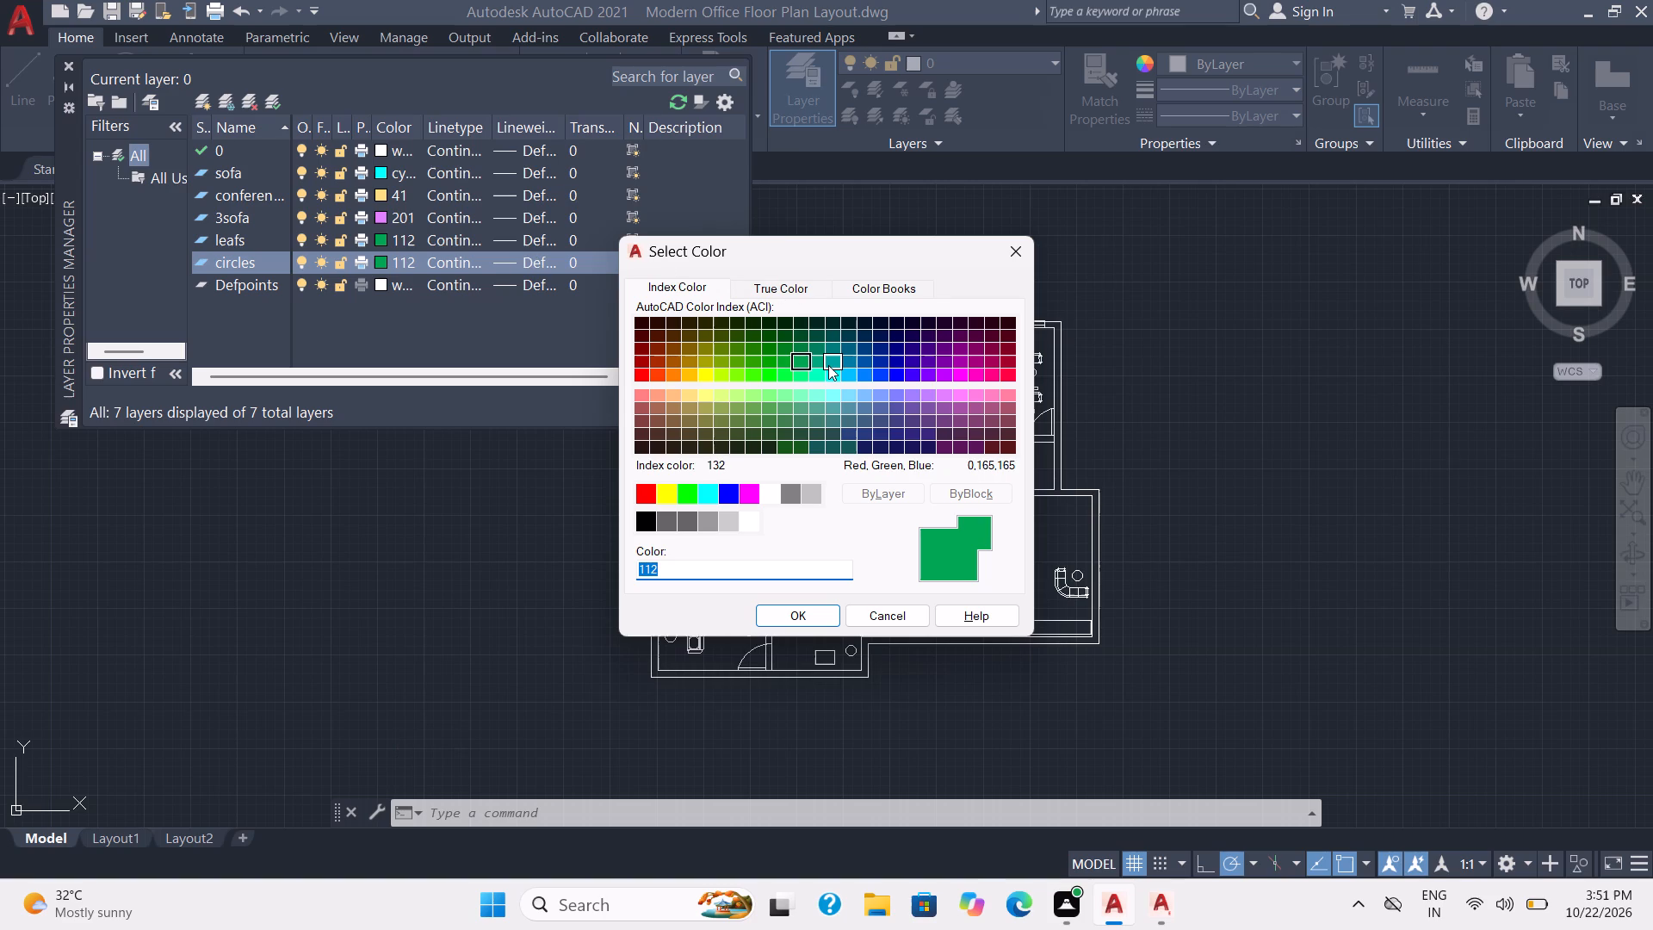
pyautogui.click(862, 362)
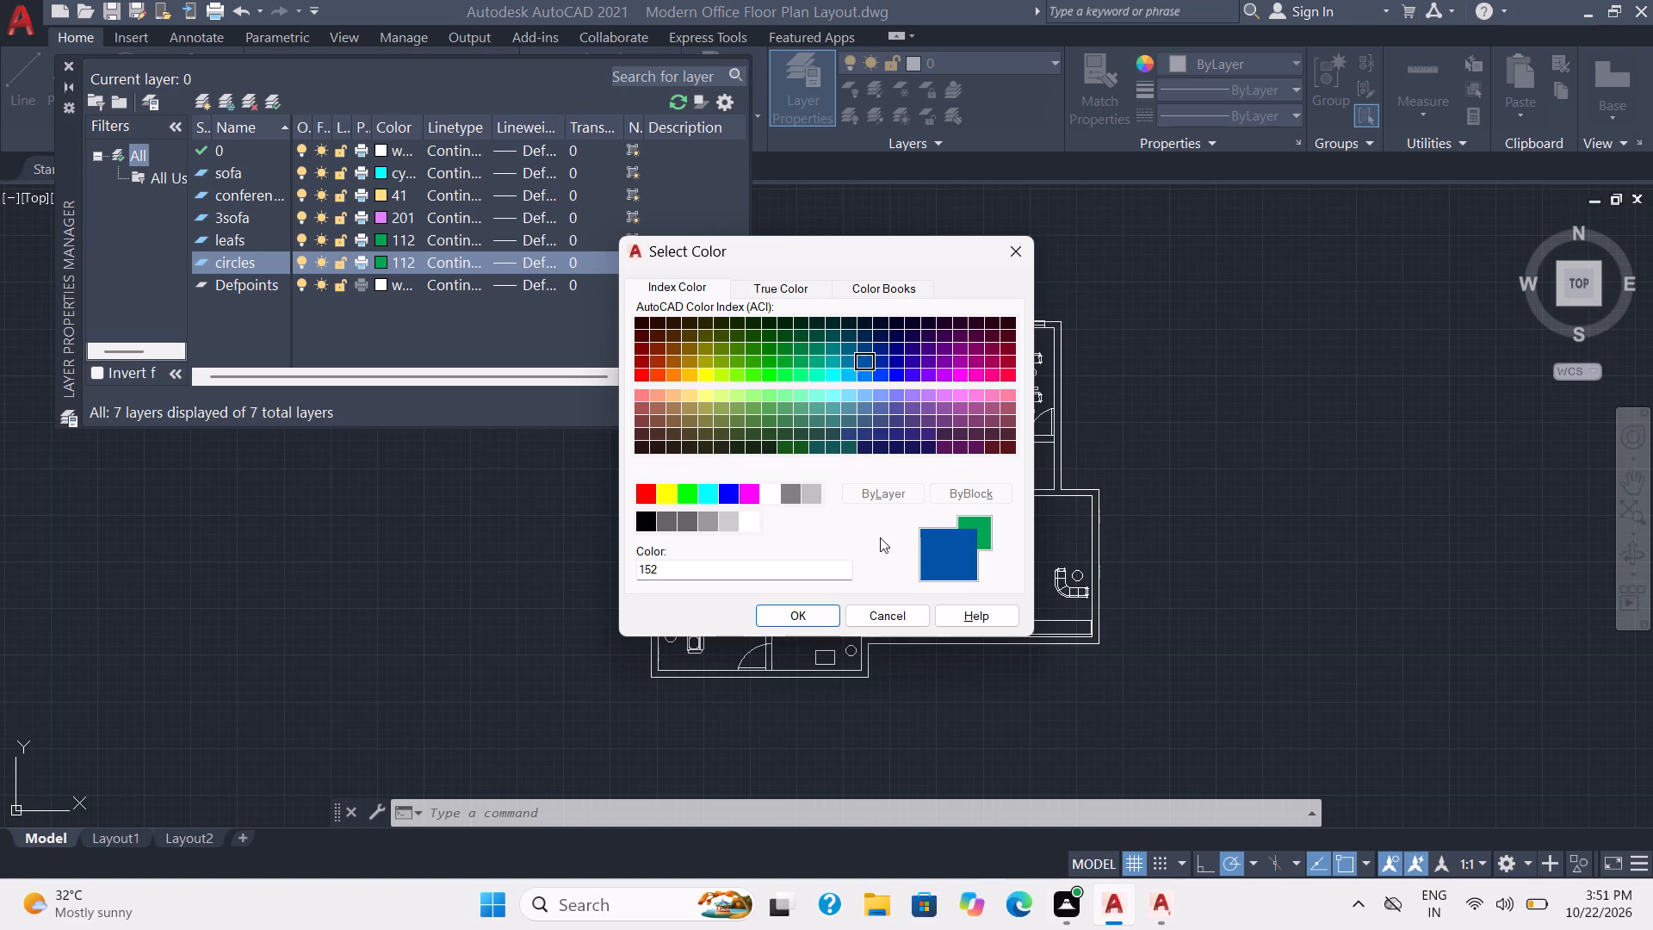
pyautogui.click(810, 616)
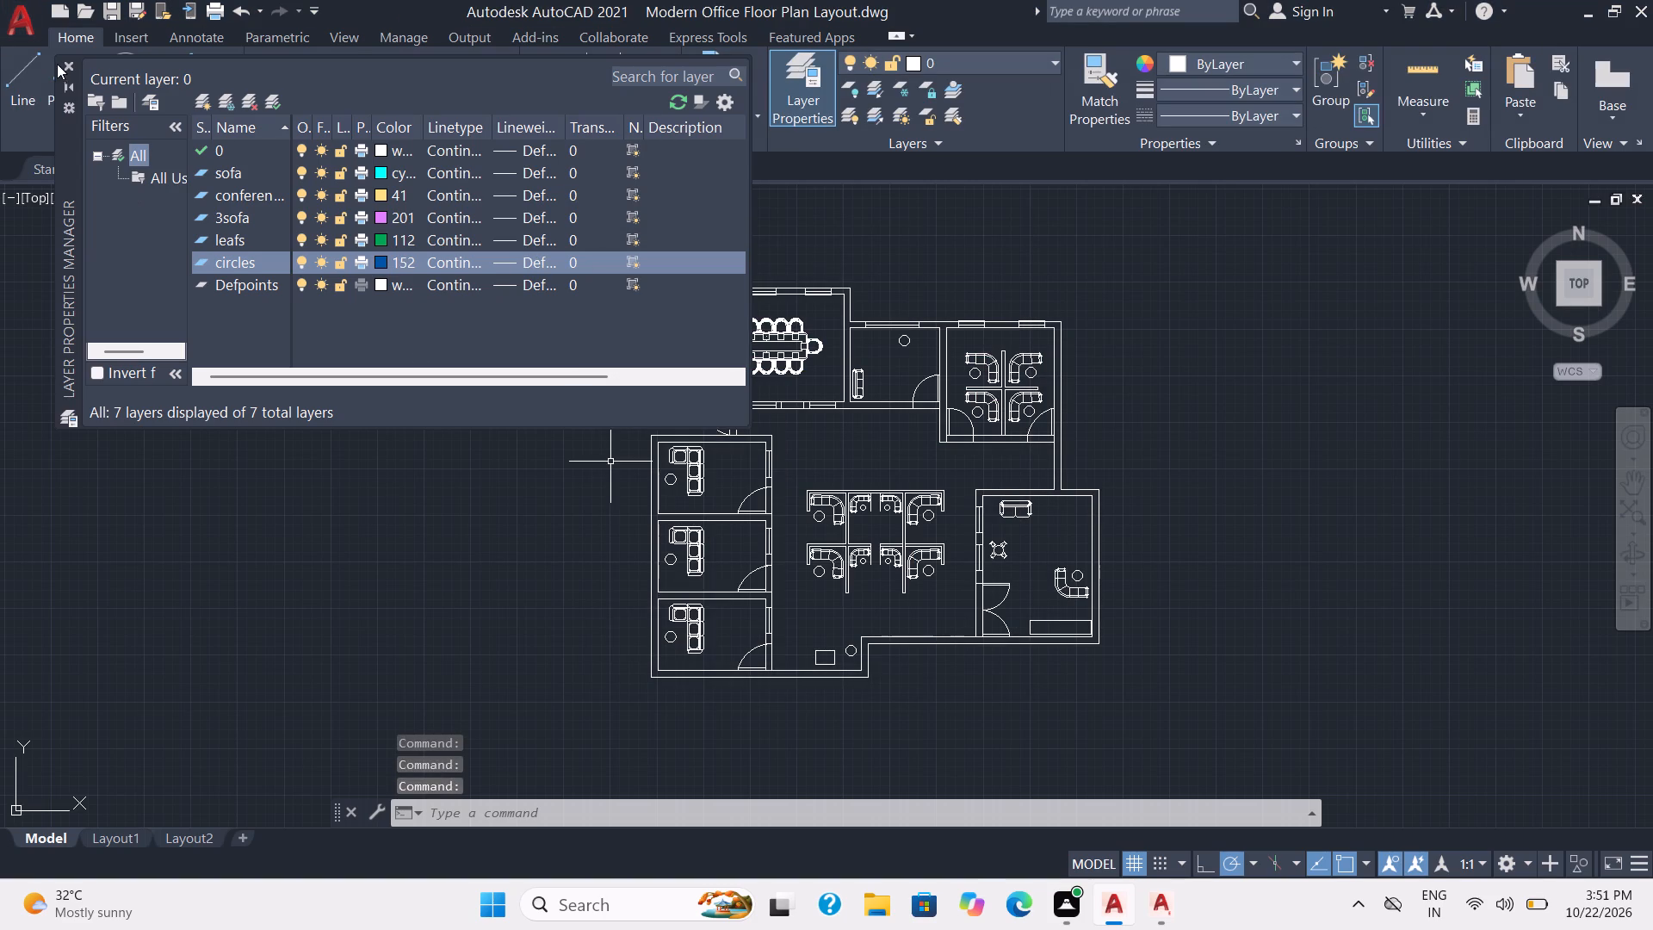
pyautogui.click(67, 65)
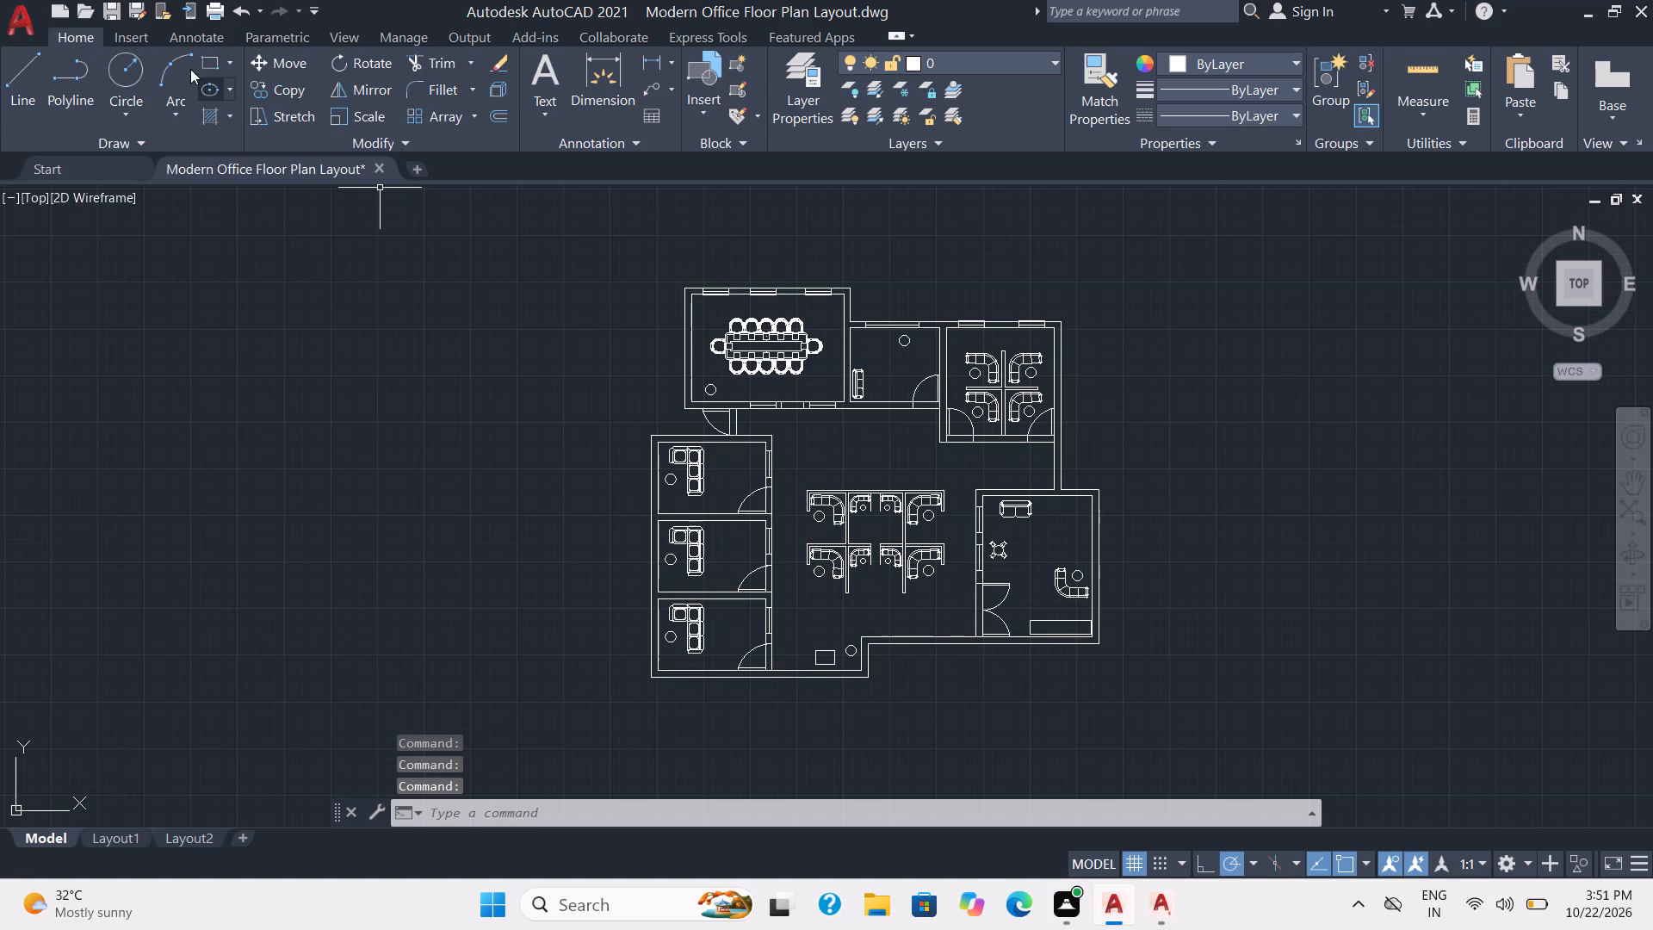
# Draw a rectangular table about 4' by 1'-4" below the circle in the small room beside the conference room.
pyautogui.click(208, 63)
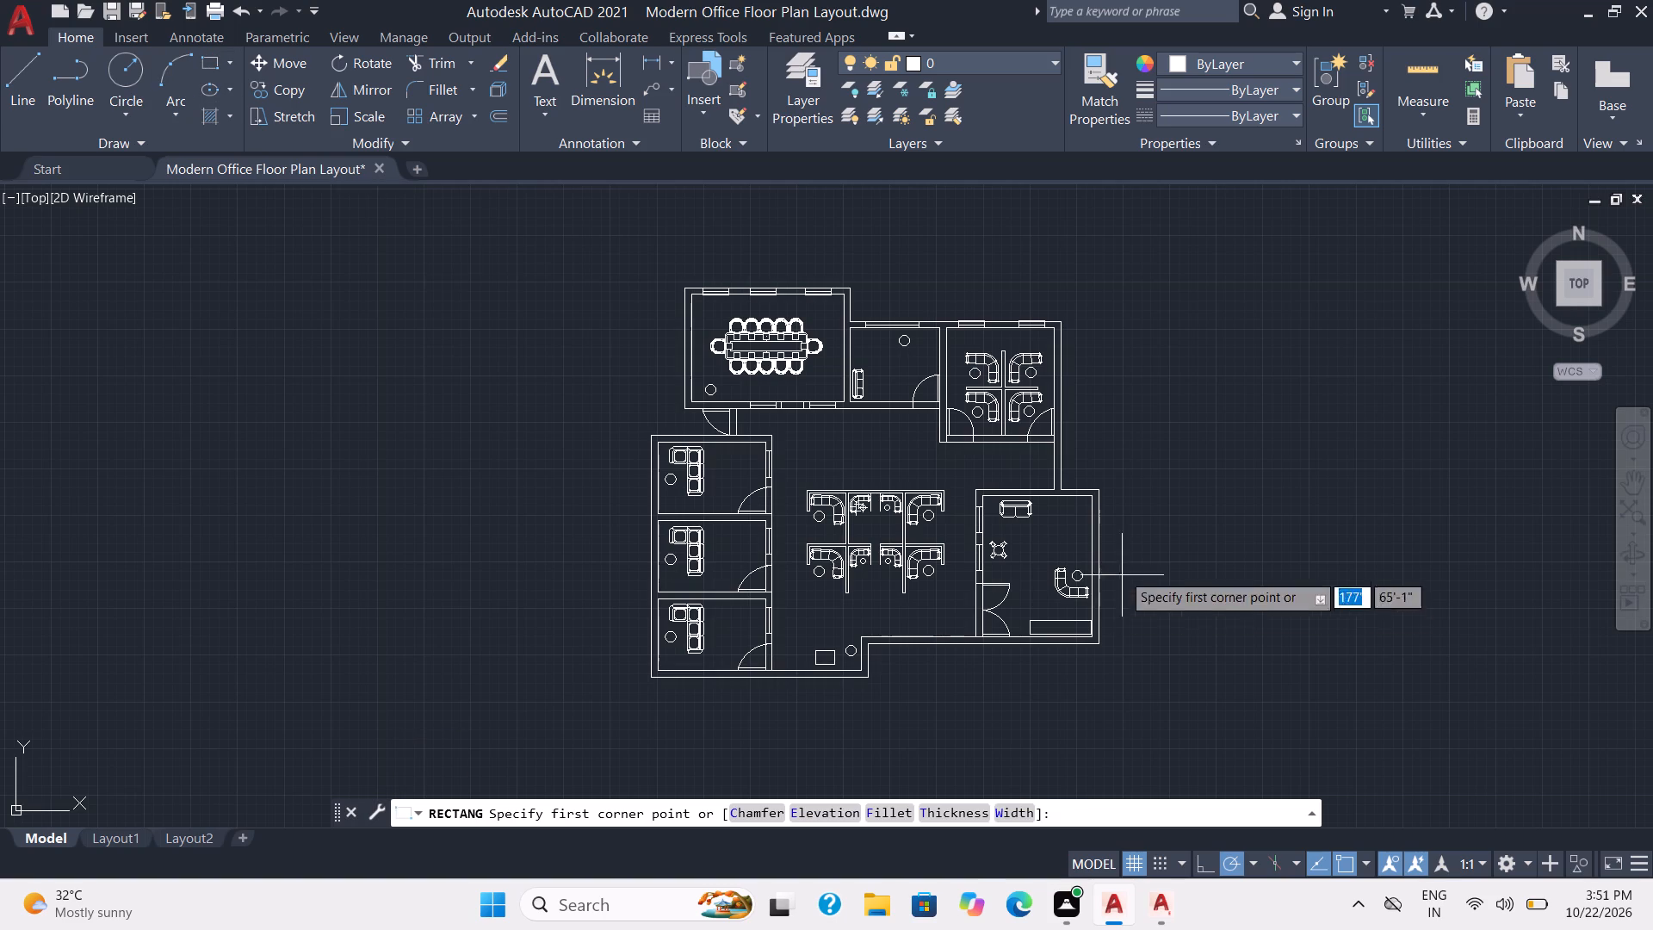
pyautogui.scroll(2, 1117, 554)
pyautogui.moveTo(757, 328); pyautogui.dragTo(787, 439, button='middle')
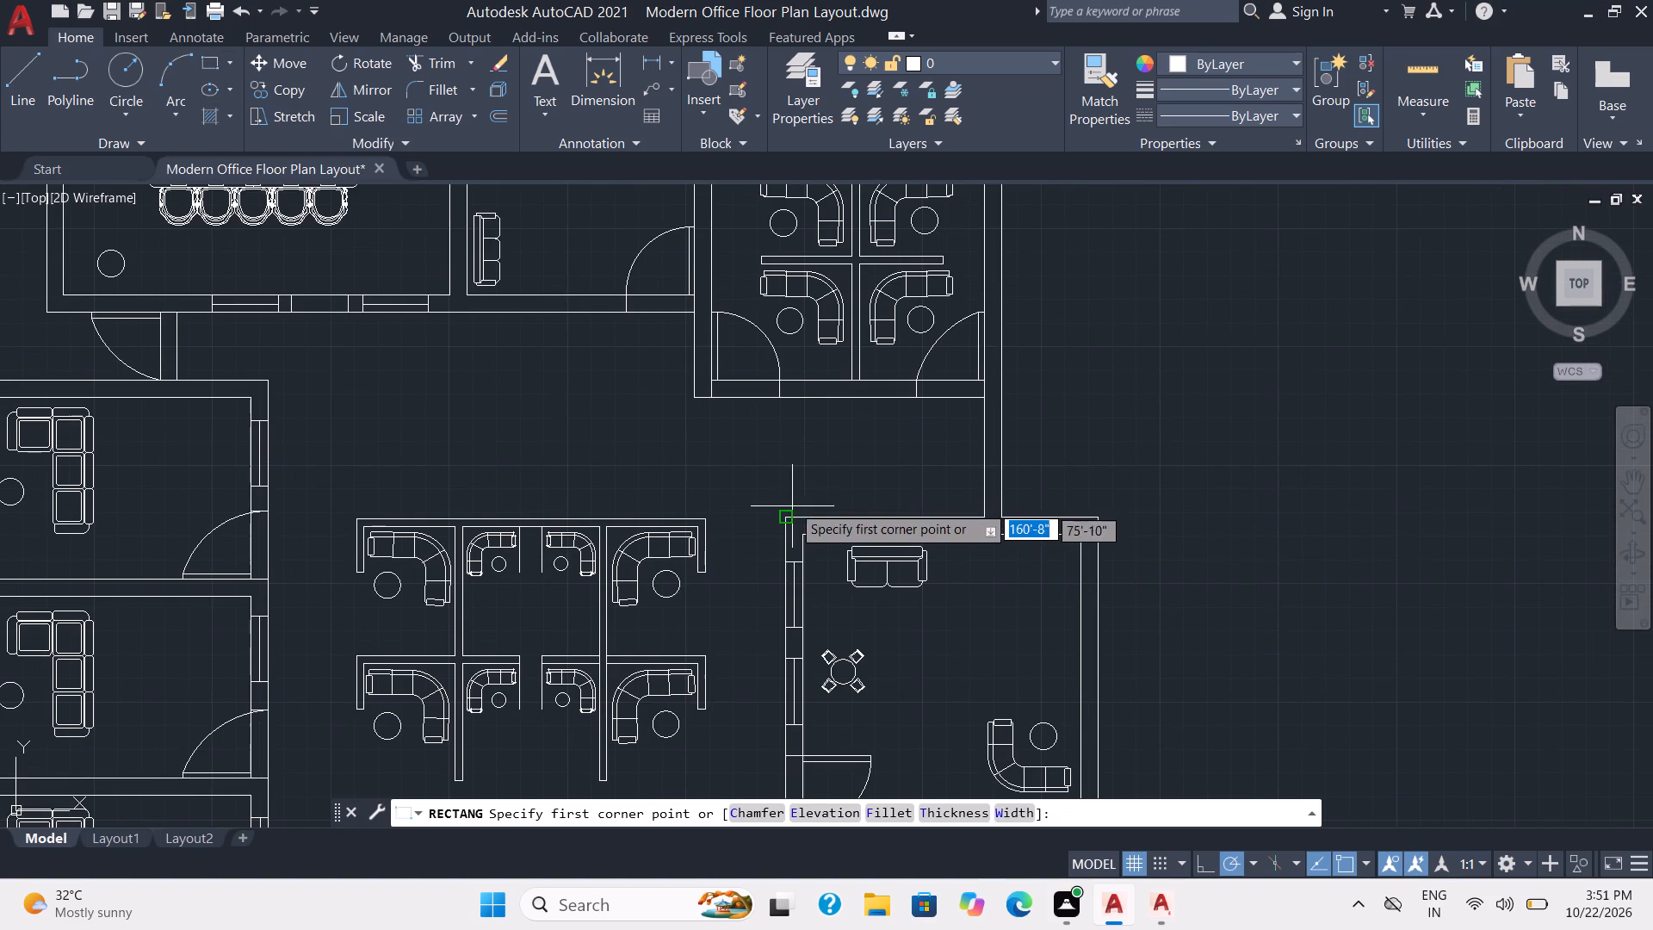
pyautogui.moveTo(769, 468); pyautogui.dragTo(820, 611, button='middle')
pyautogui.scroll(1, 588, 342)
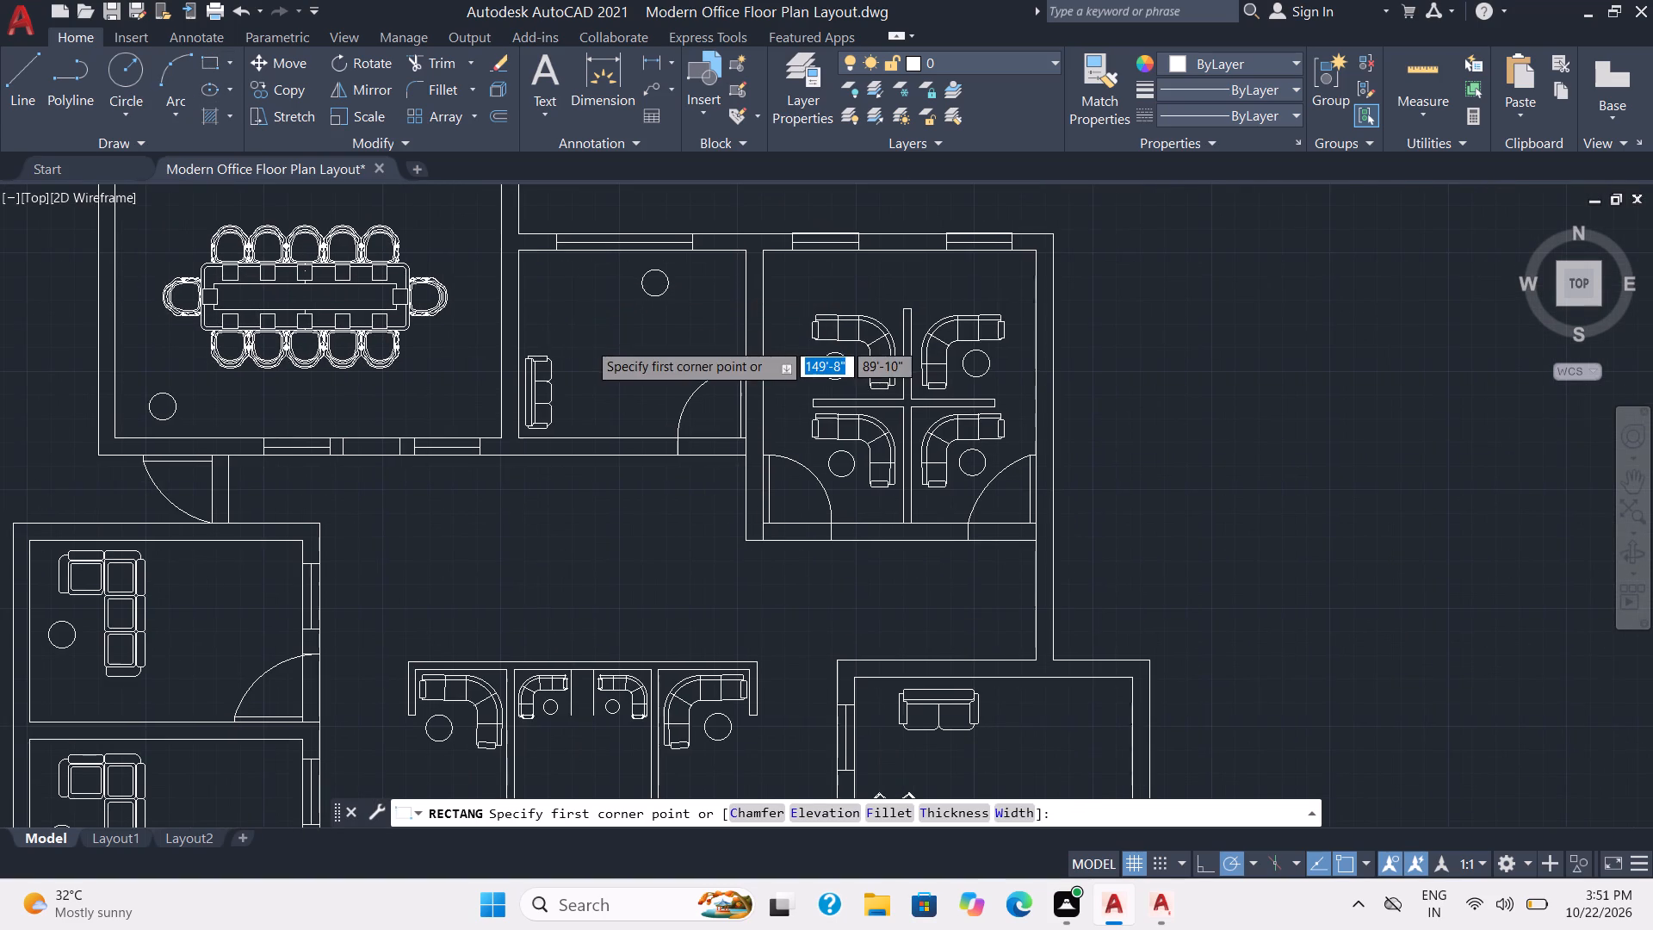
pyautogui.scroll(1, 588, 342)
pyautogui.click(628, 263)
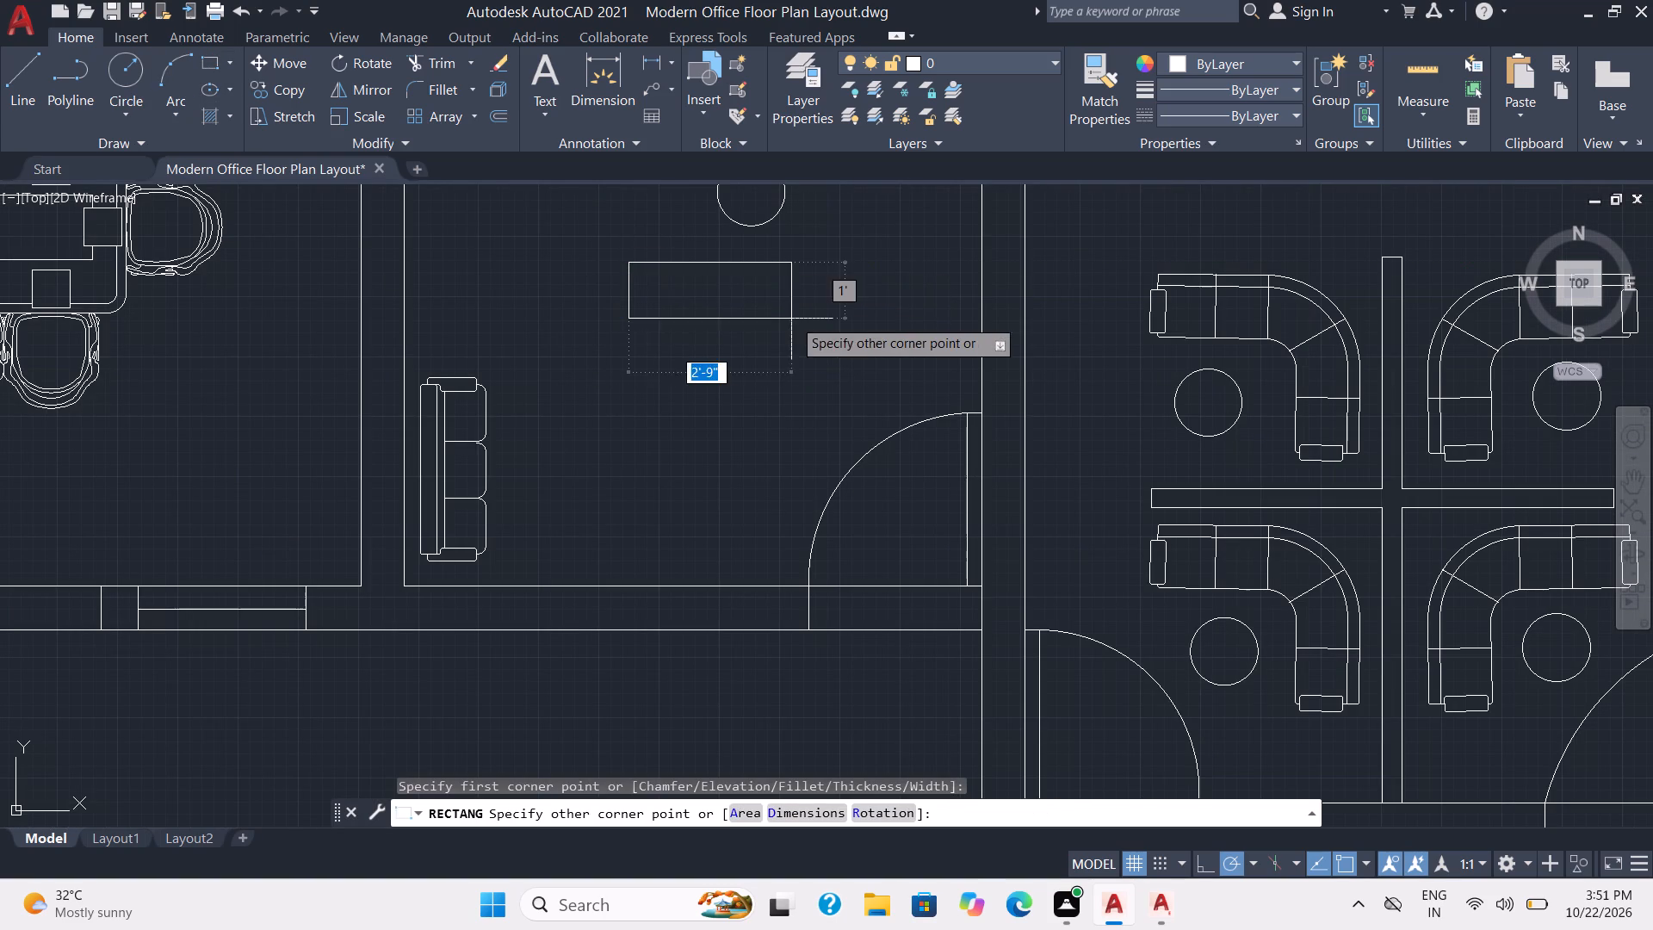
pyautogui.click(864, 339)
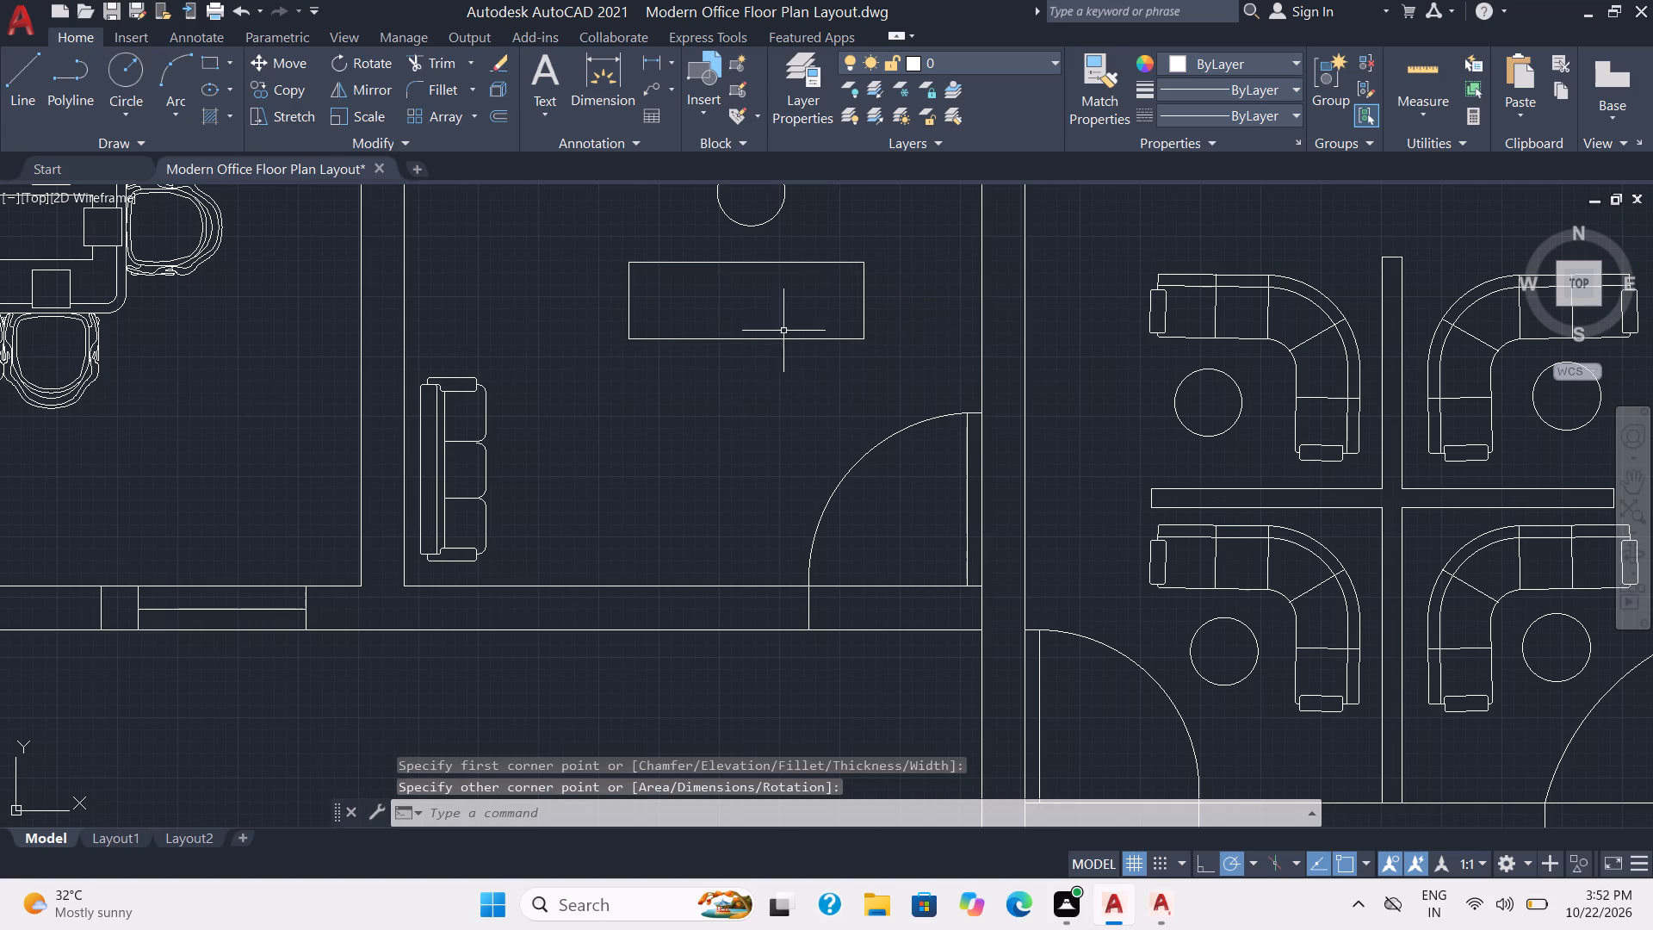
# Fillet all four corners of the new rectangular table with a 5" radius.
pyautogui.click(431, 81)
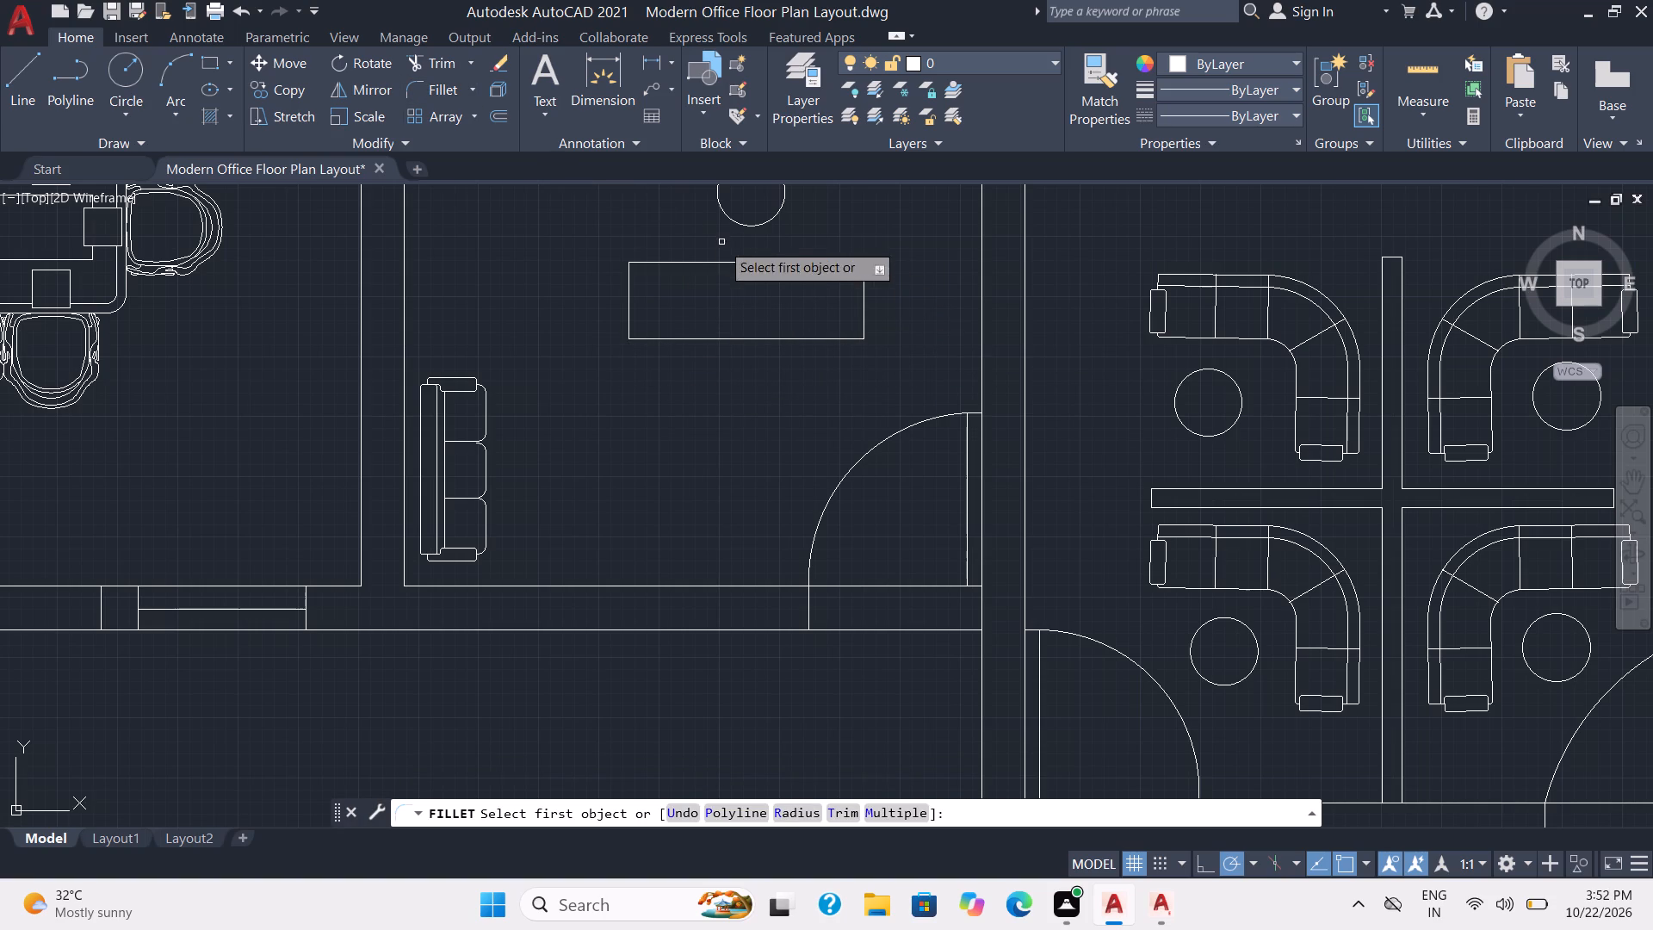
pyautogui.click(693, 259)
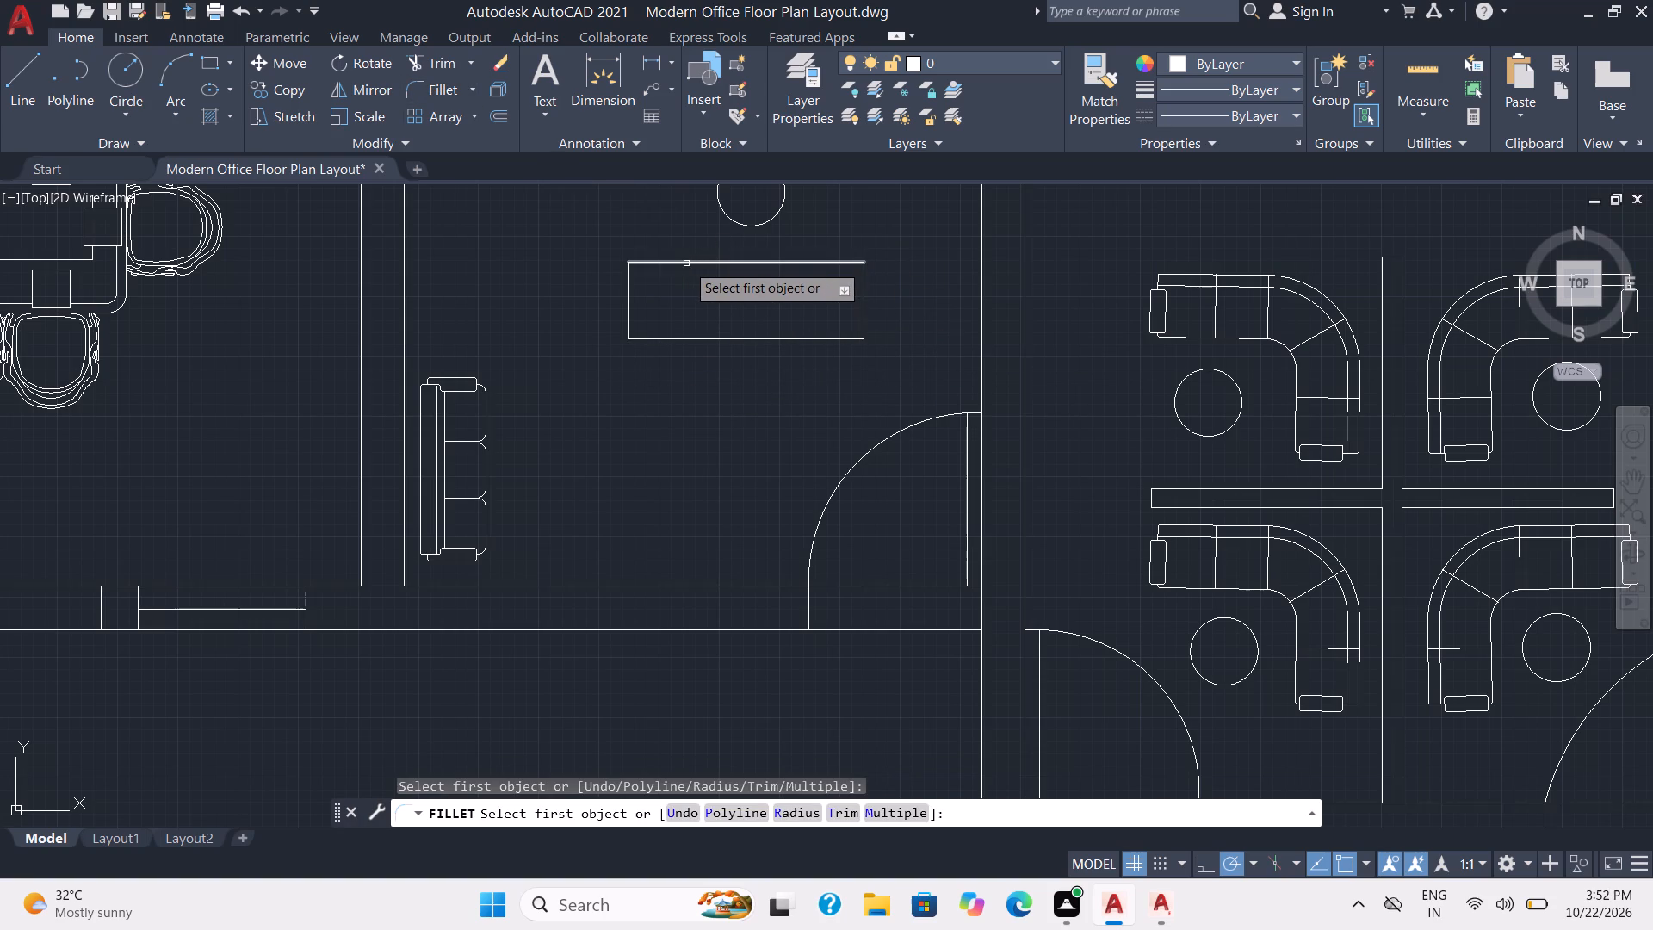
pyautogui.click(686, 263)
pyautogui.press('r')
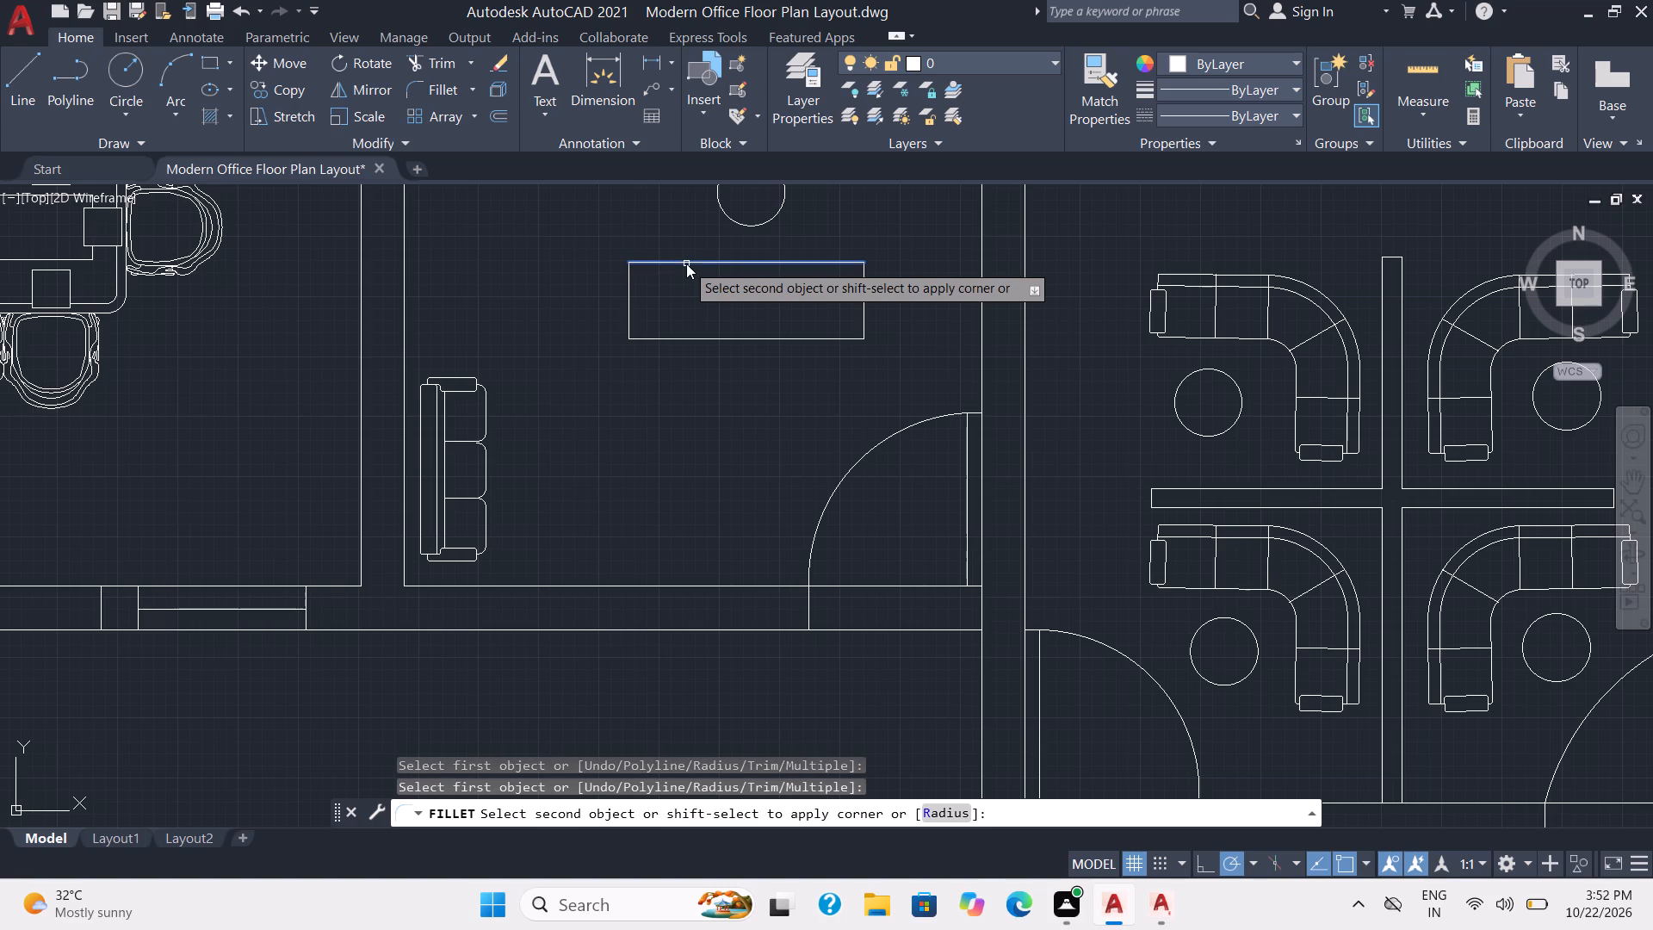
pyautogui.press('Return')
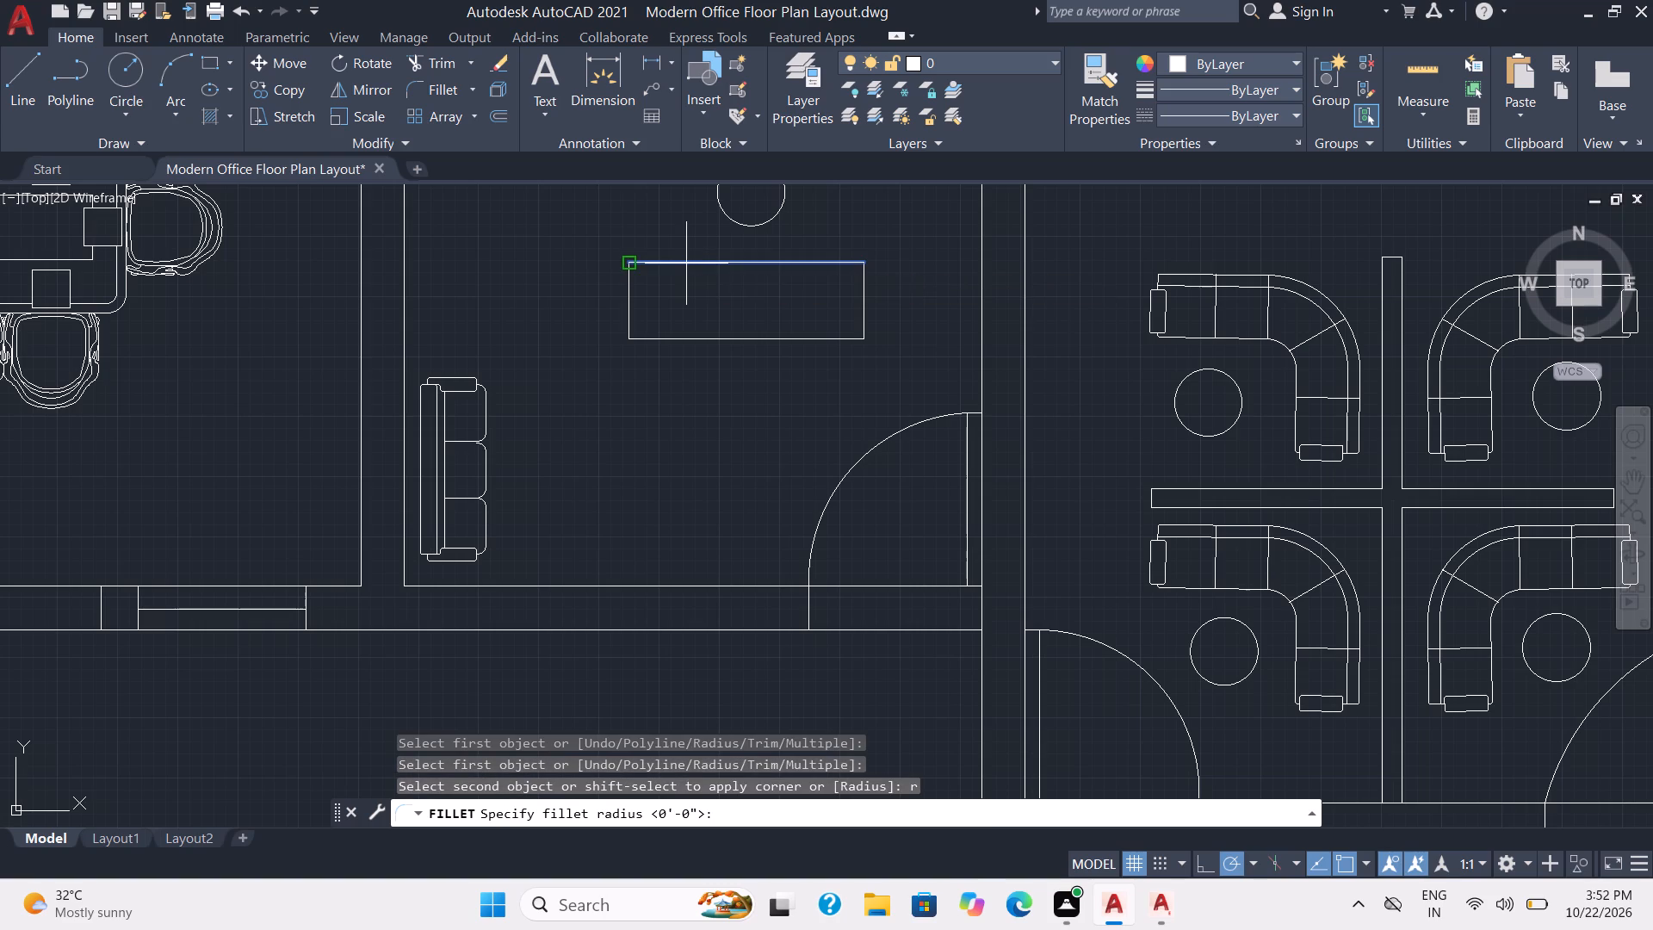
pyautogui.press('5')
pyautogui.press('Return')
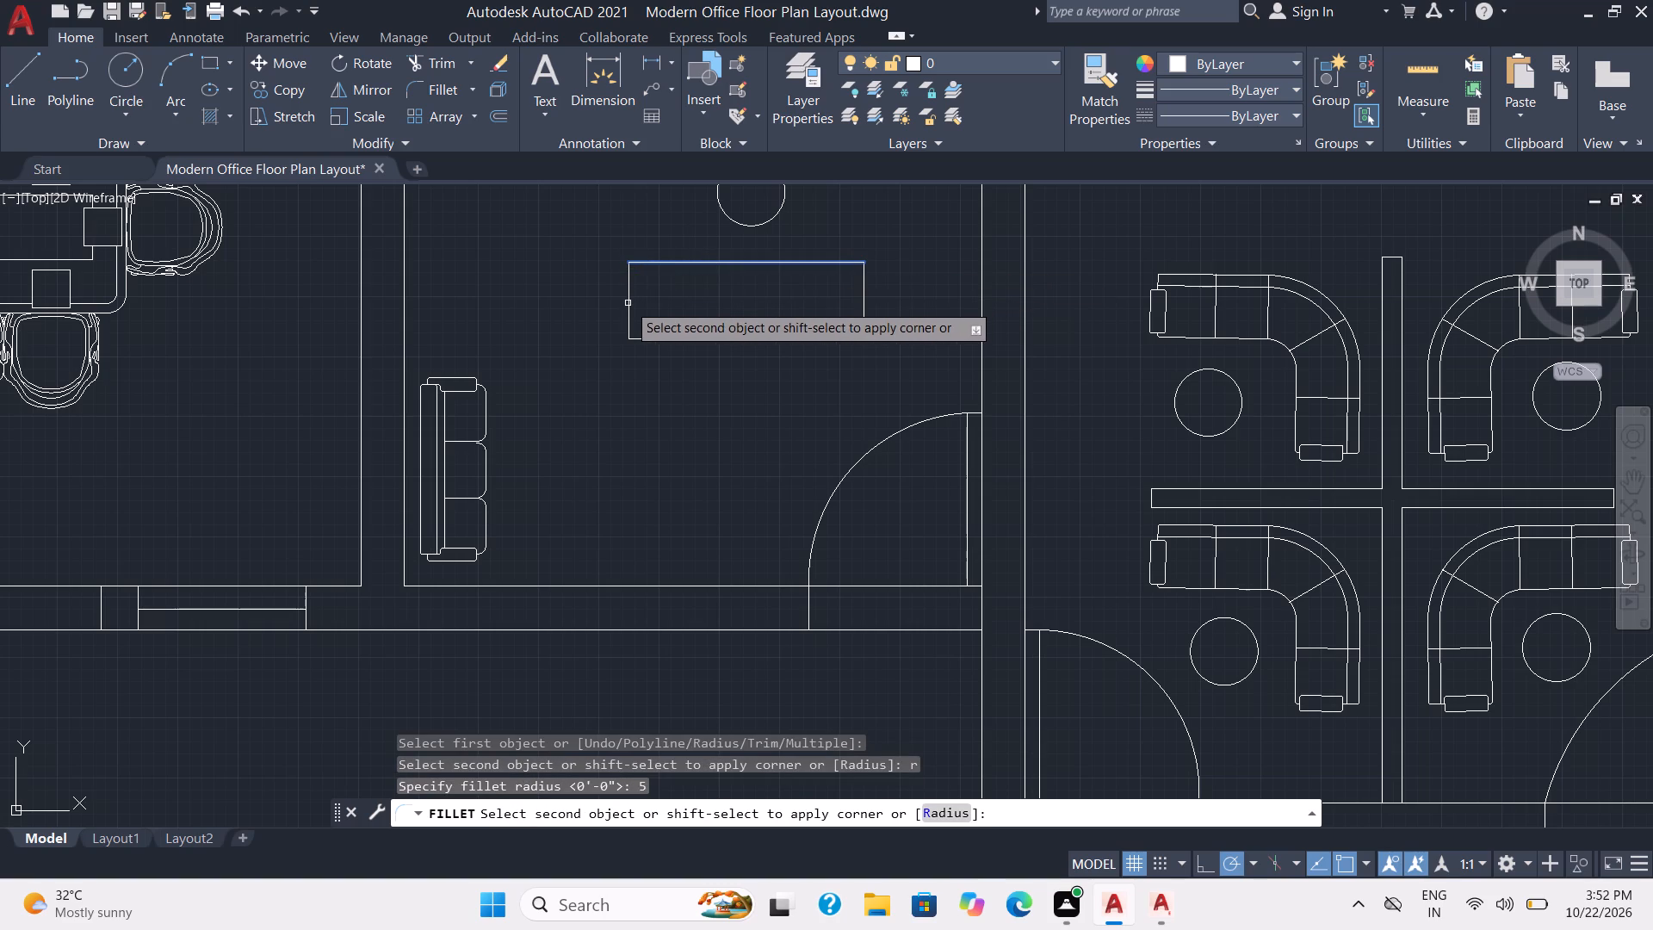
pyautogui.click(628, 303)
pyautogui.press('space')
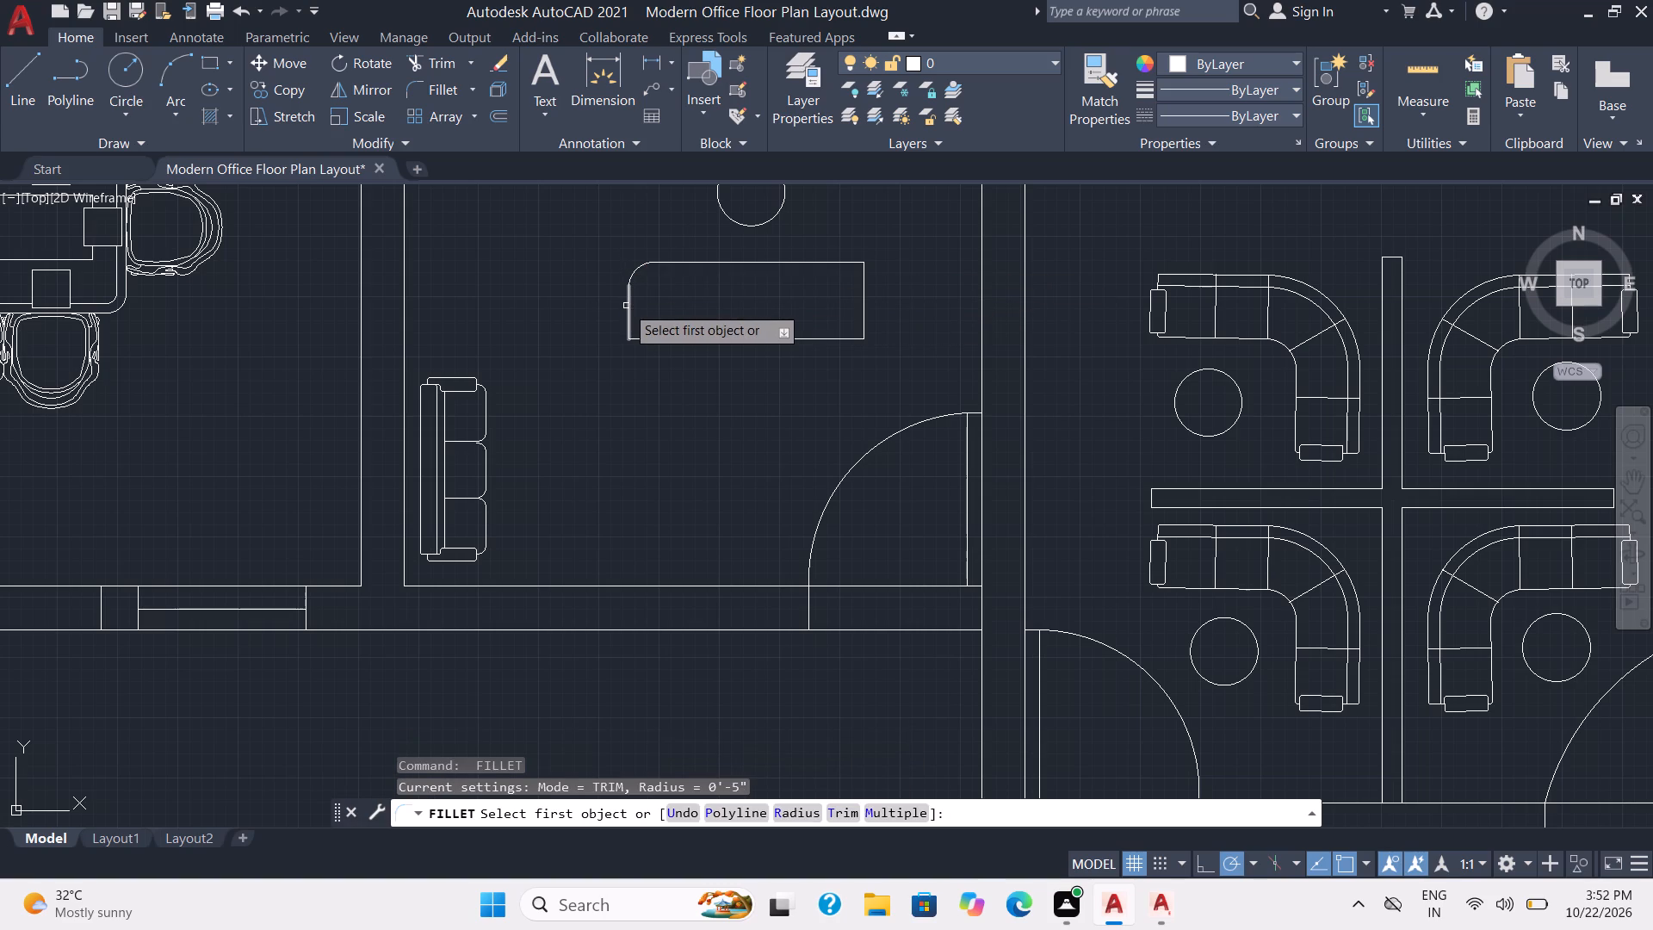
pyautogui.click(626, 306)
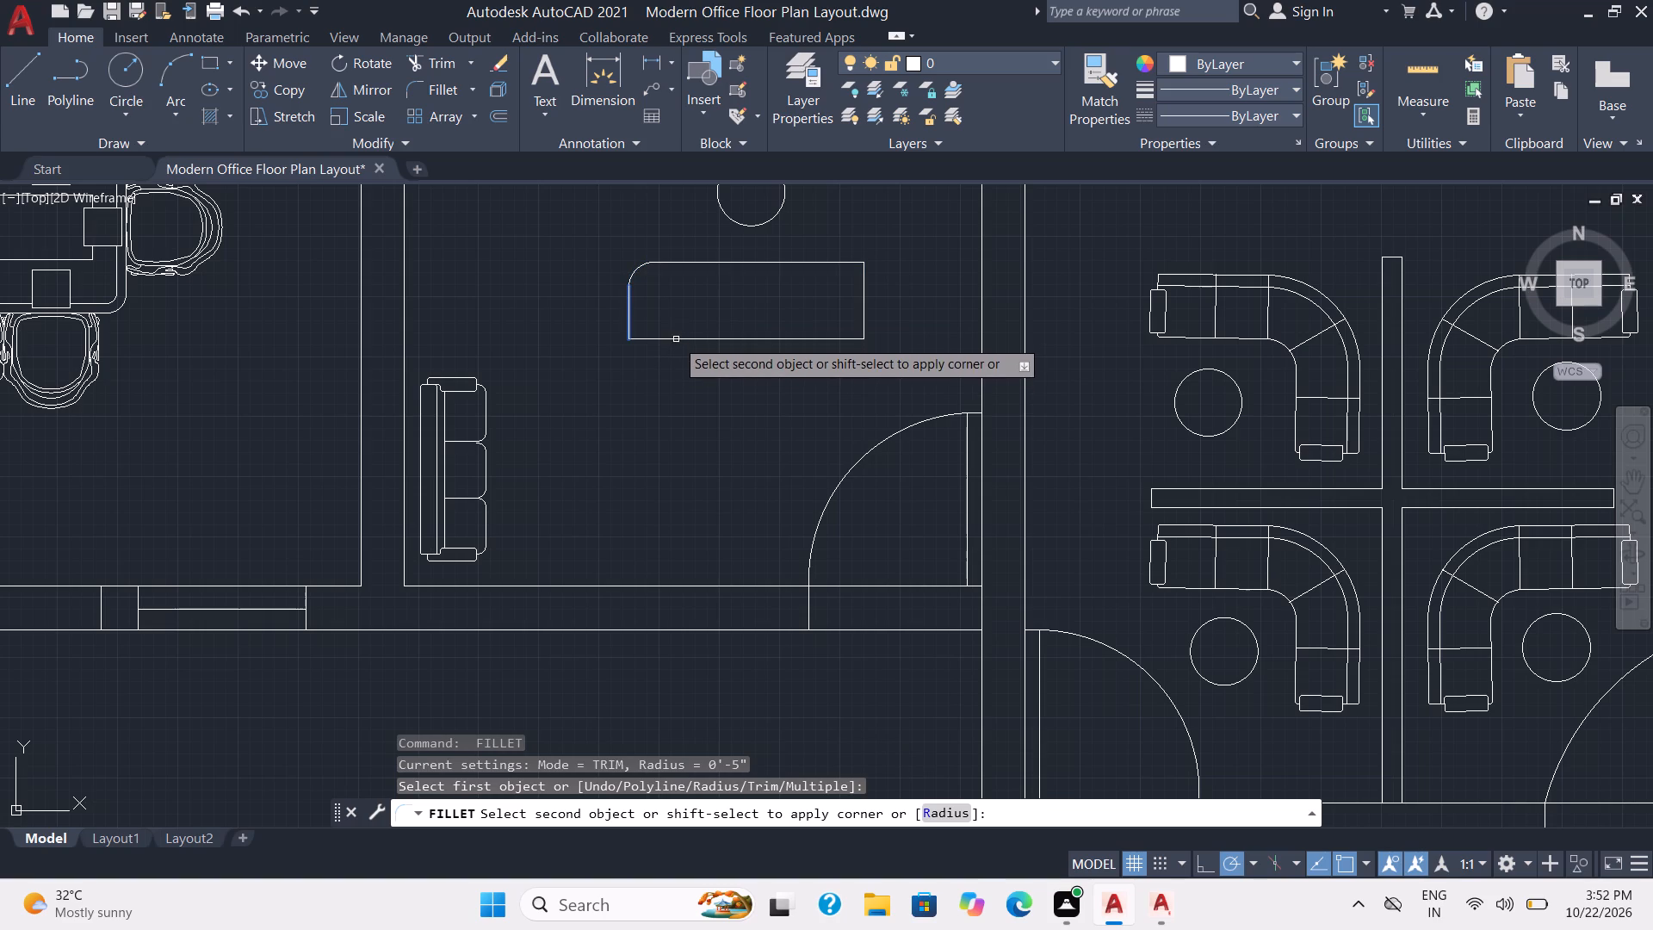
pyautogui.click(676, 339)
pyautogui.press('space')
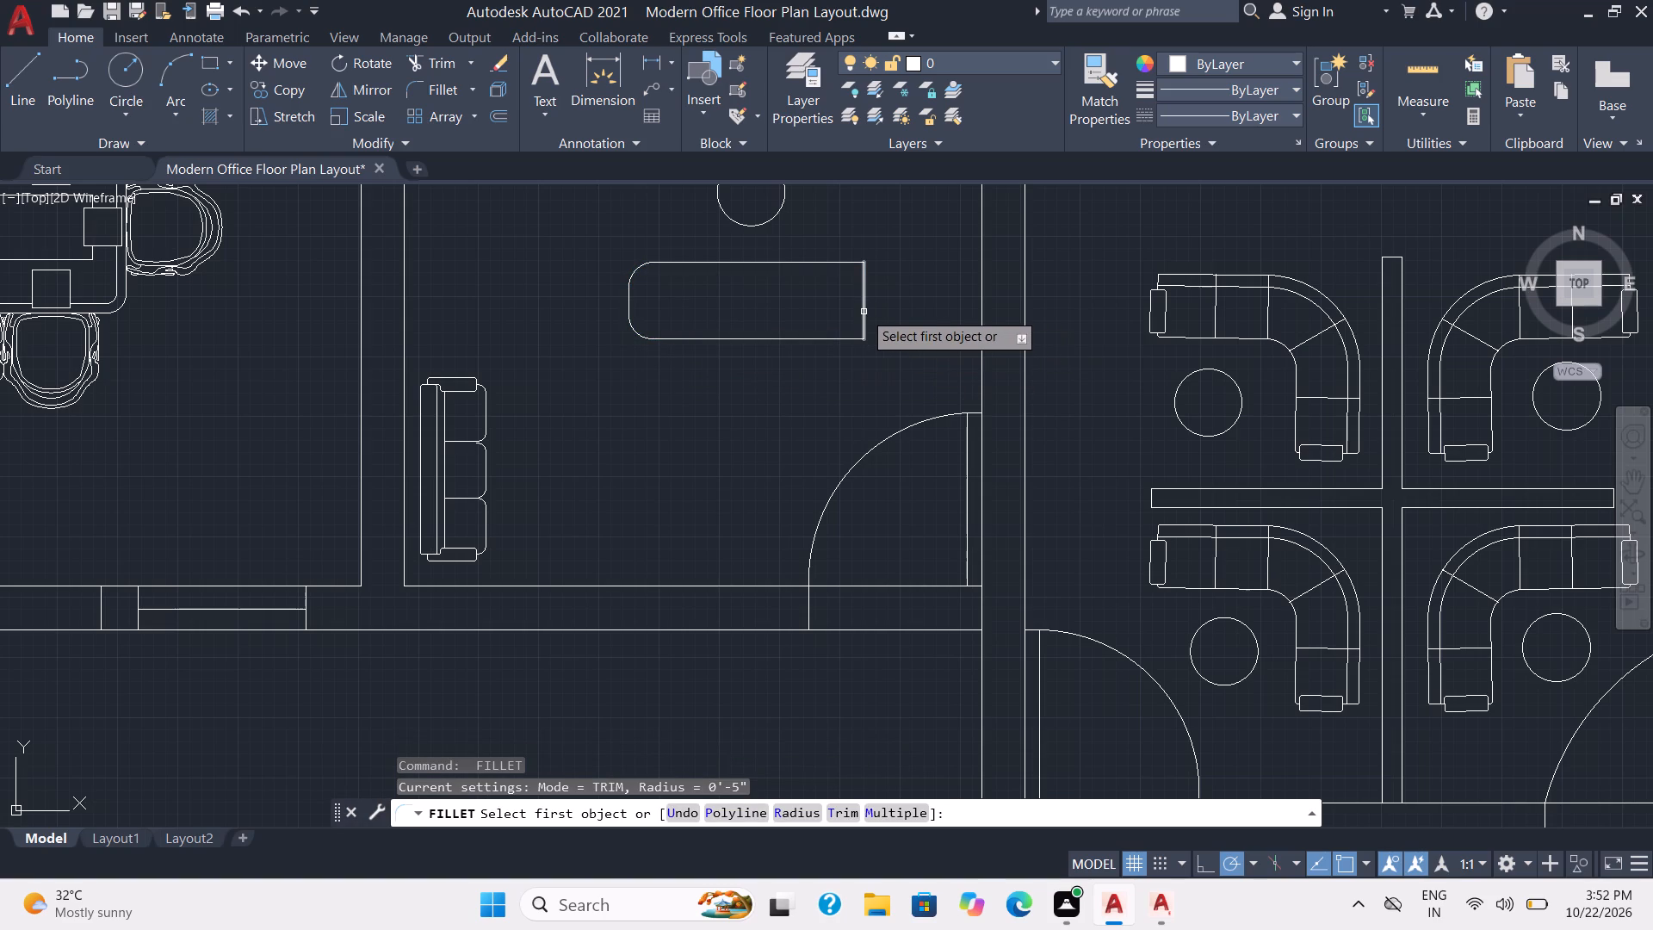
pyautogui.click(864, 312)
pyautogui.click(820, 339)
pyautogui.press('space')
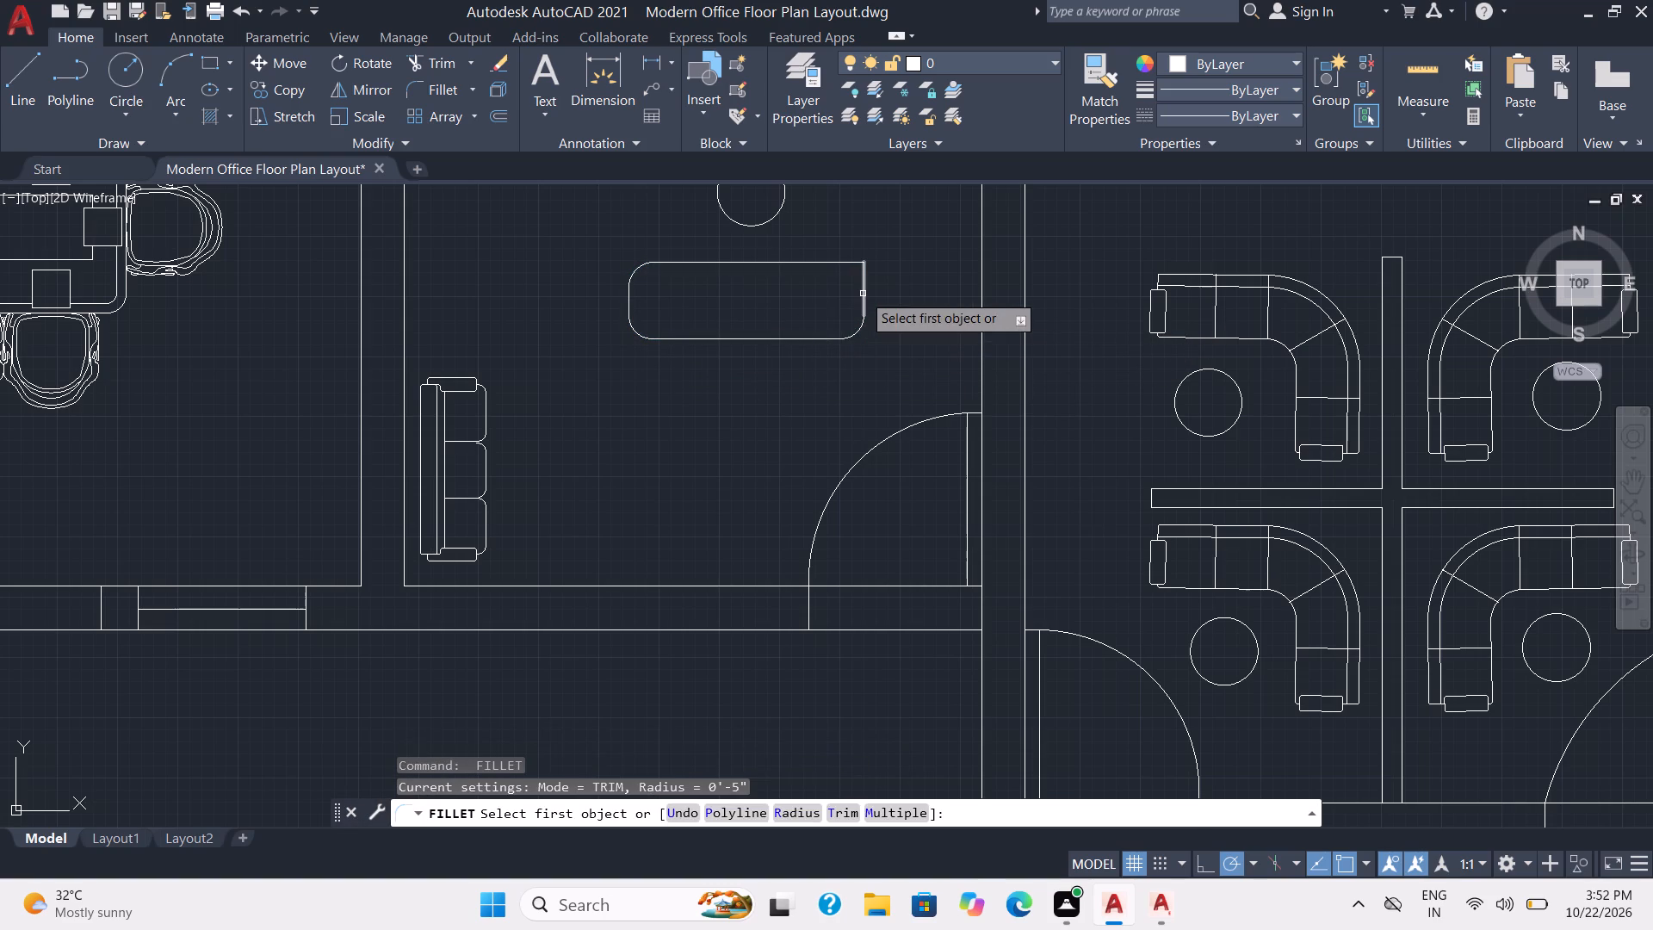
pyautogui.click(863, 294)
pyautogui.click(826, 264)
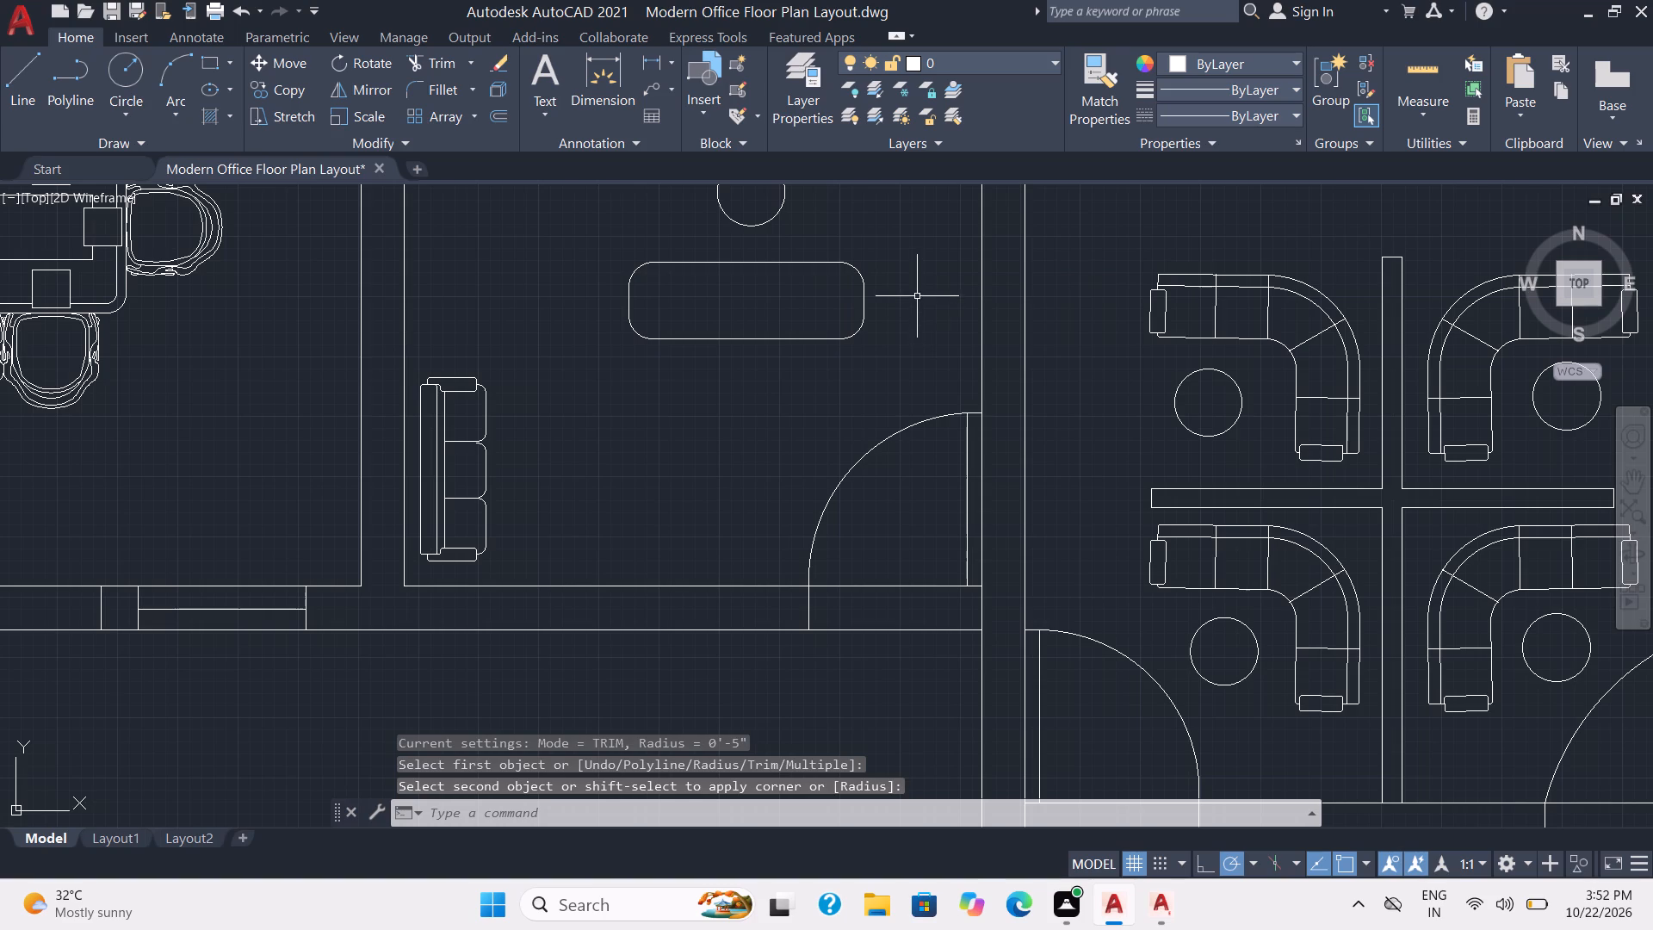
# Save the drawing.
pyautogui.hotkey('ctrl', 's')
# Hatch the rounded rectangular table in the small room beside the conference room with a solid cyan fill.
pyautogui.scroll(-2, 905, 356)
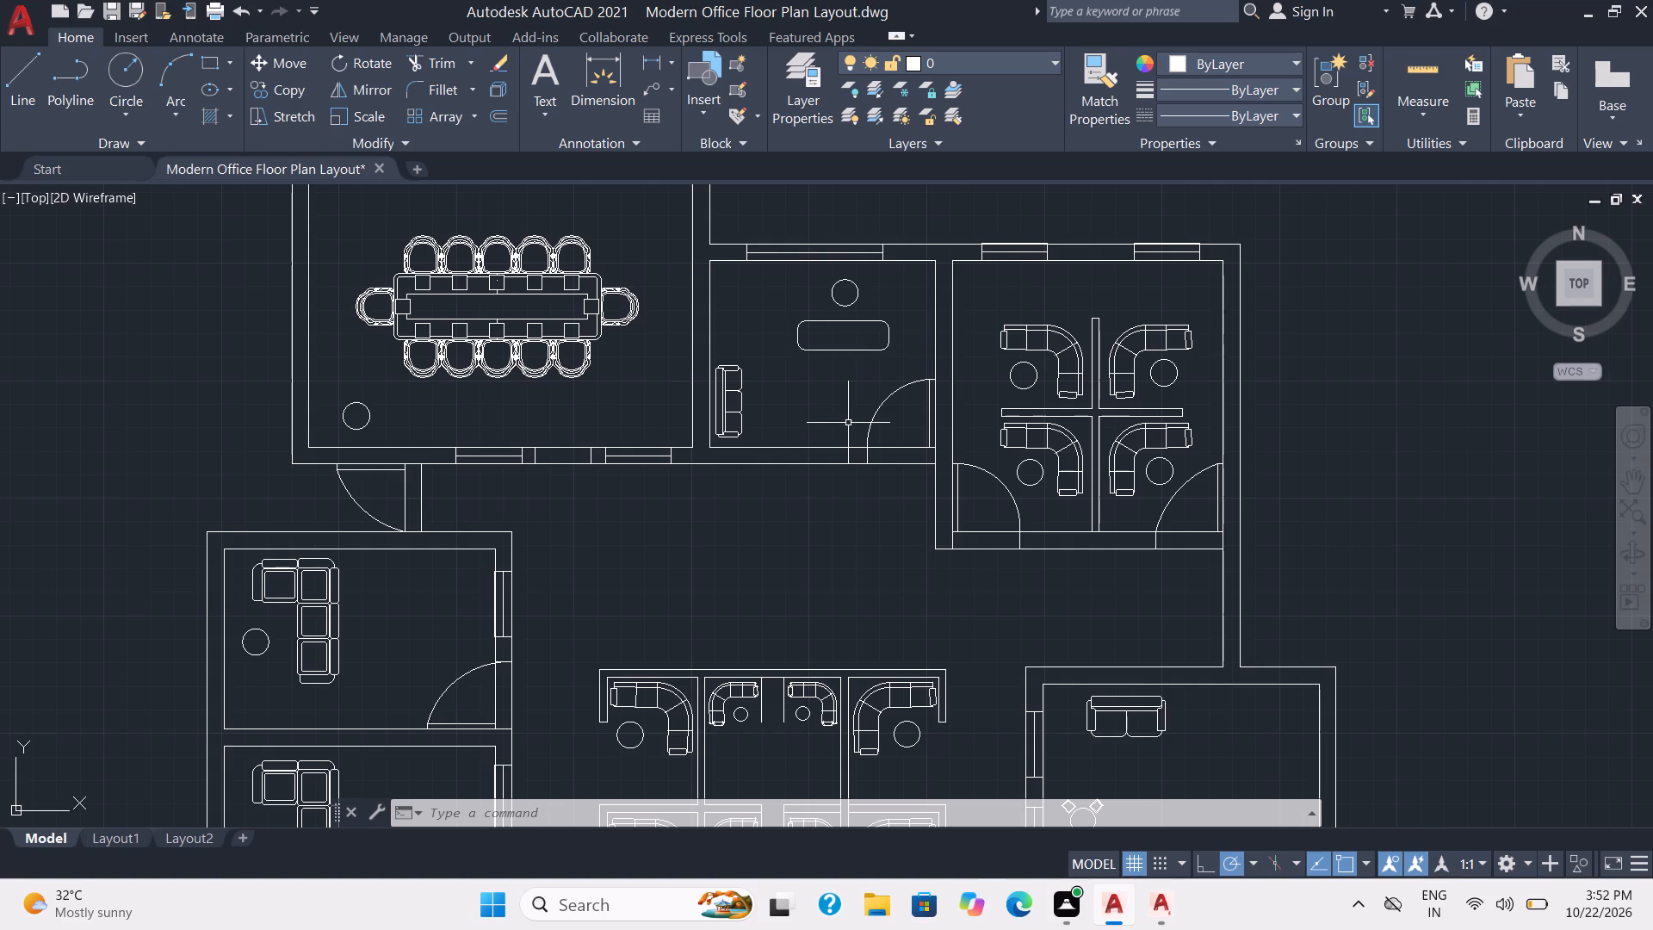
pyautogui.scroll(-1, 848, 423)
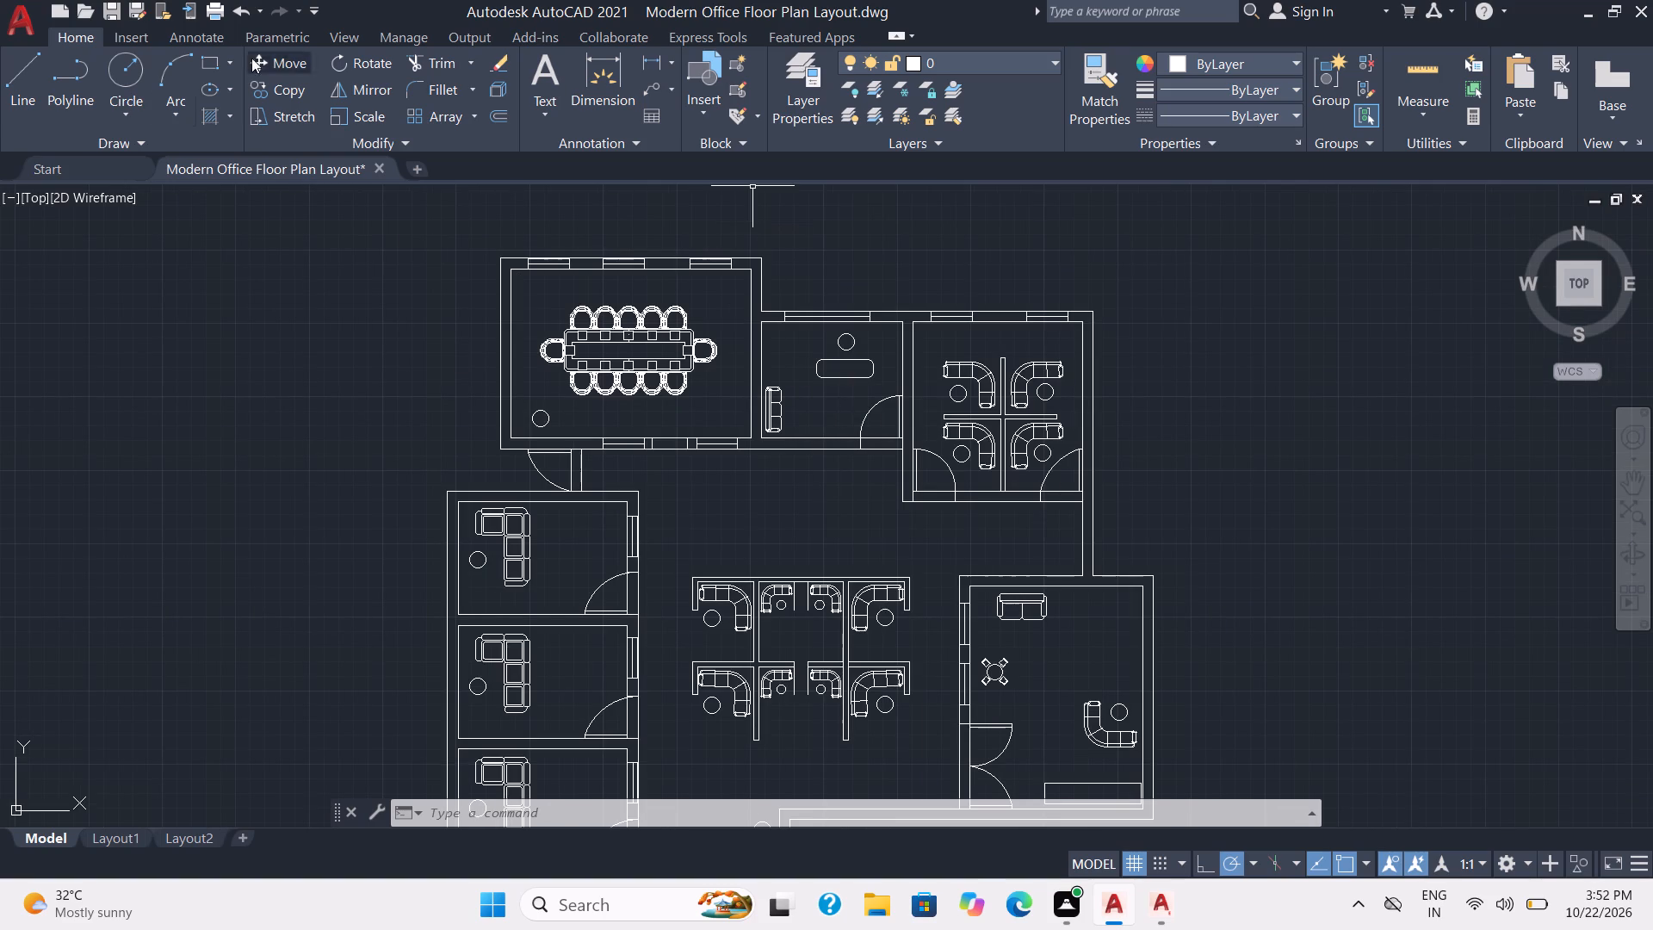
pyautogui.click(209, 119)
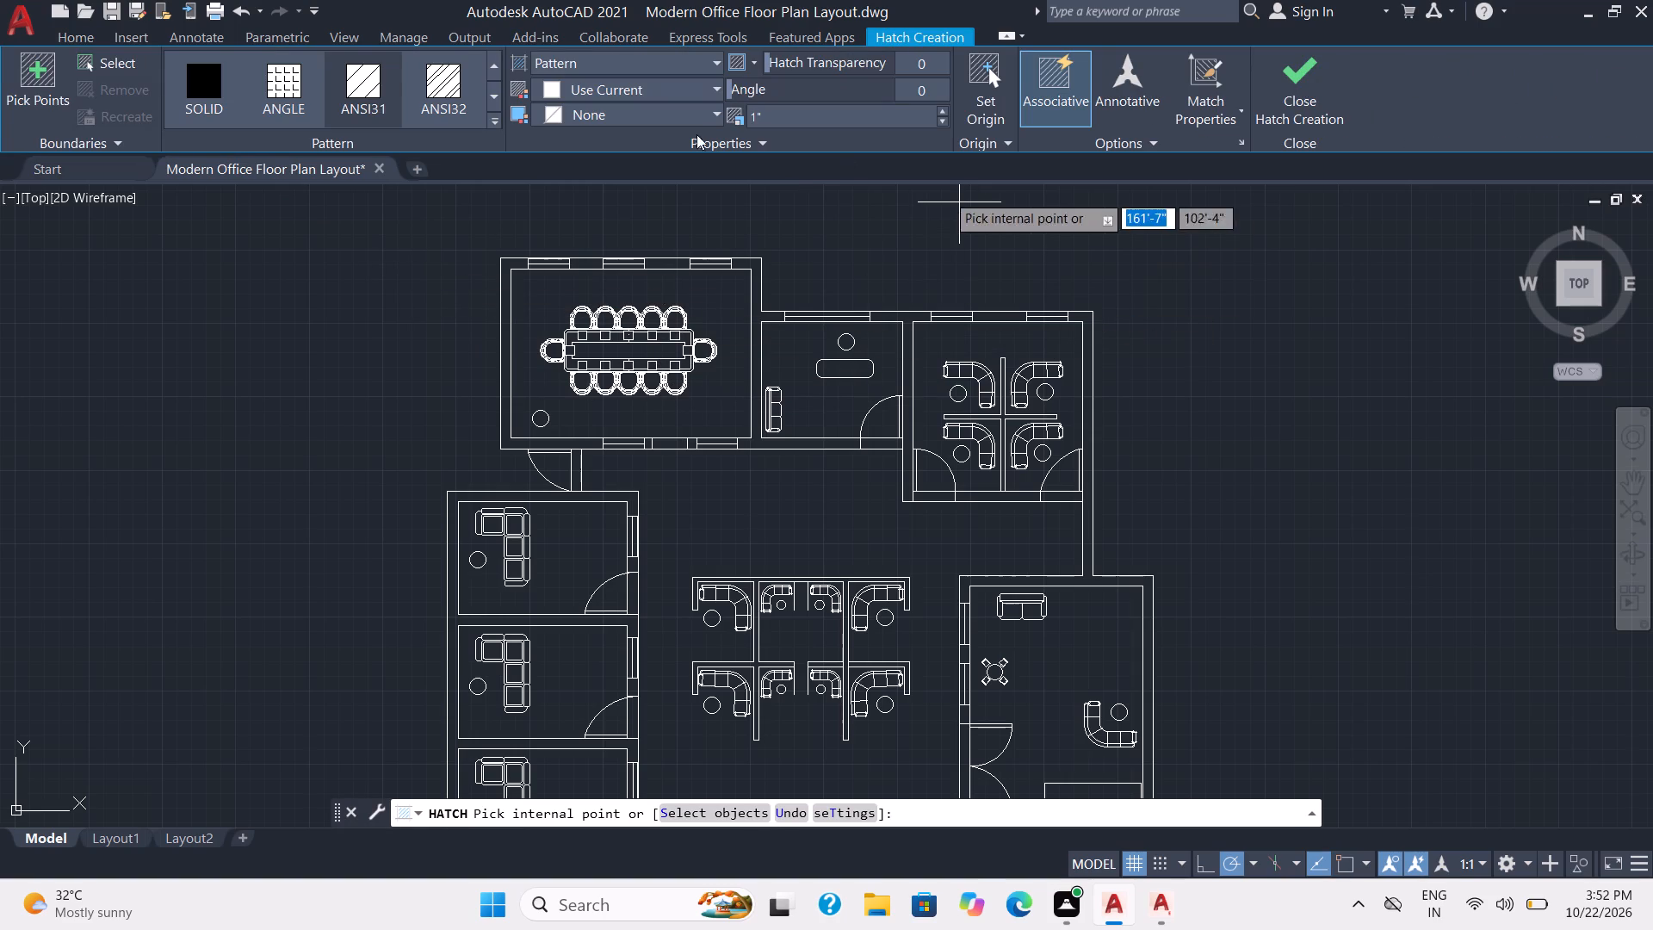
pyautogui.click(637, 69)
pyautogui.click(591, 92)
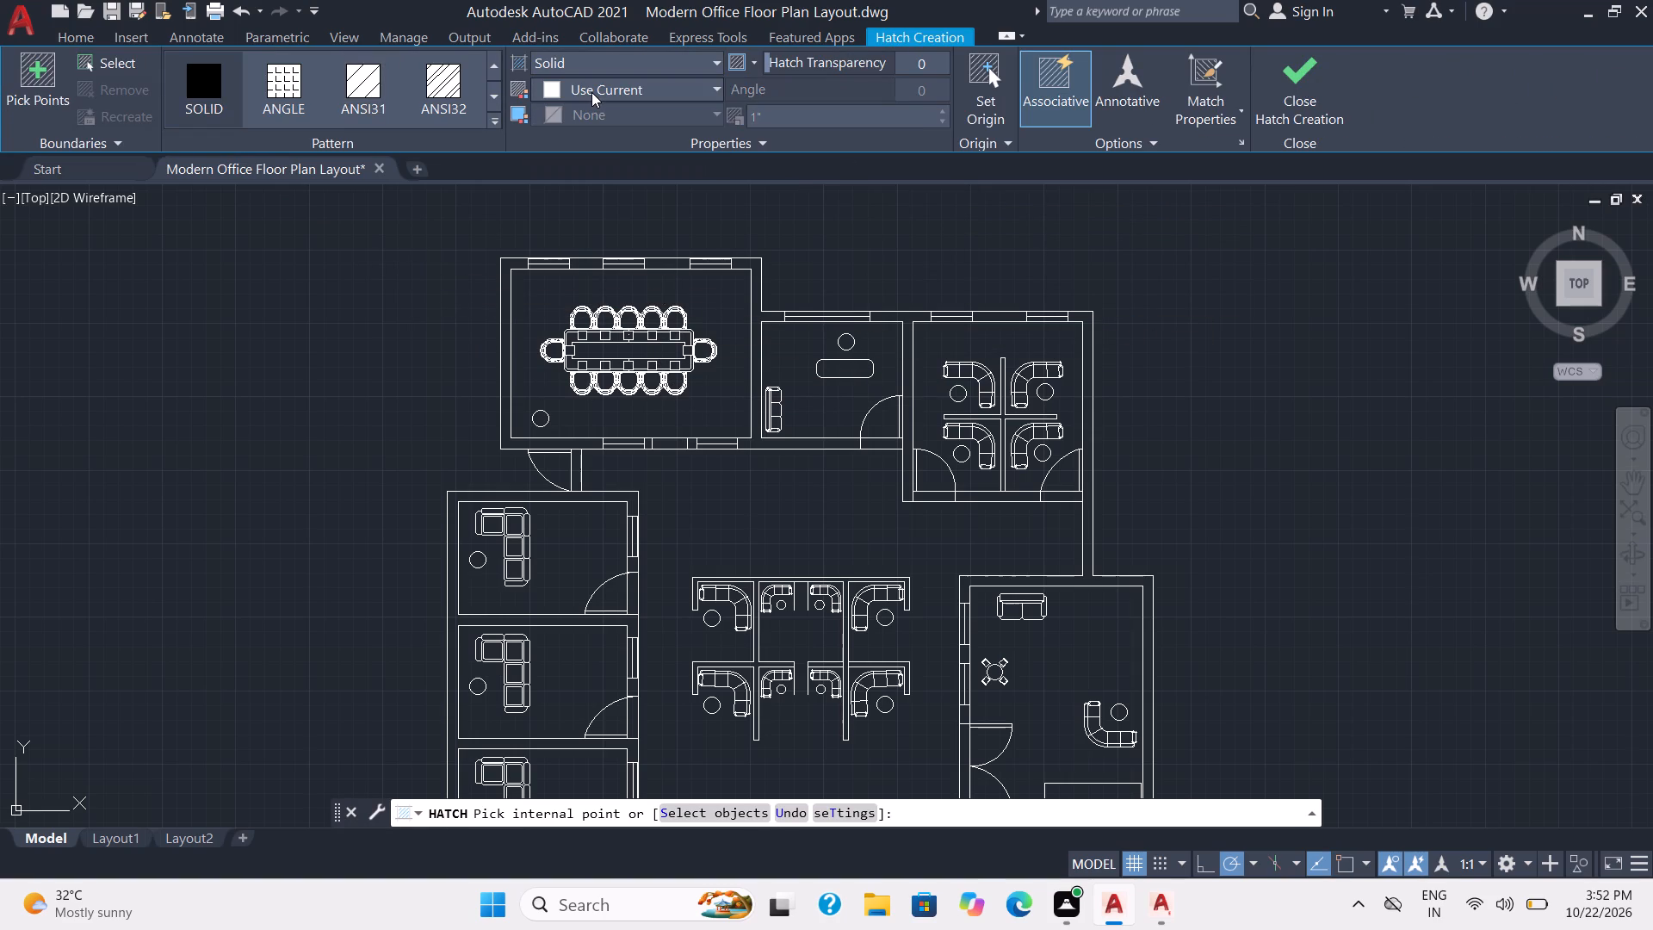
pyautogui.click(639, 94)
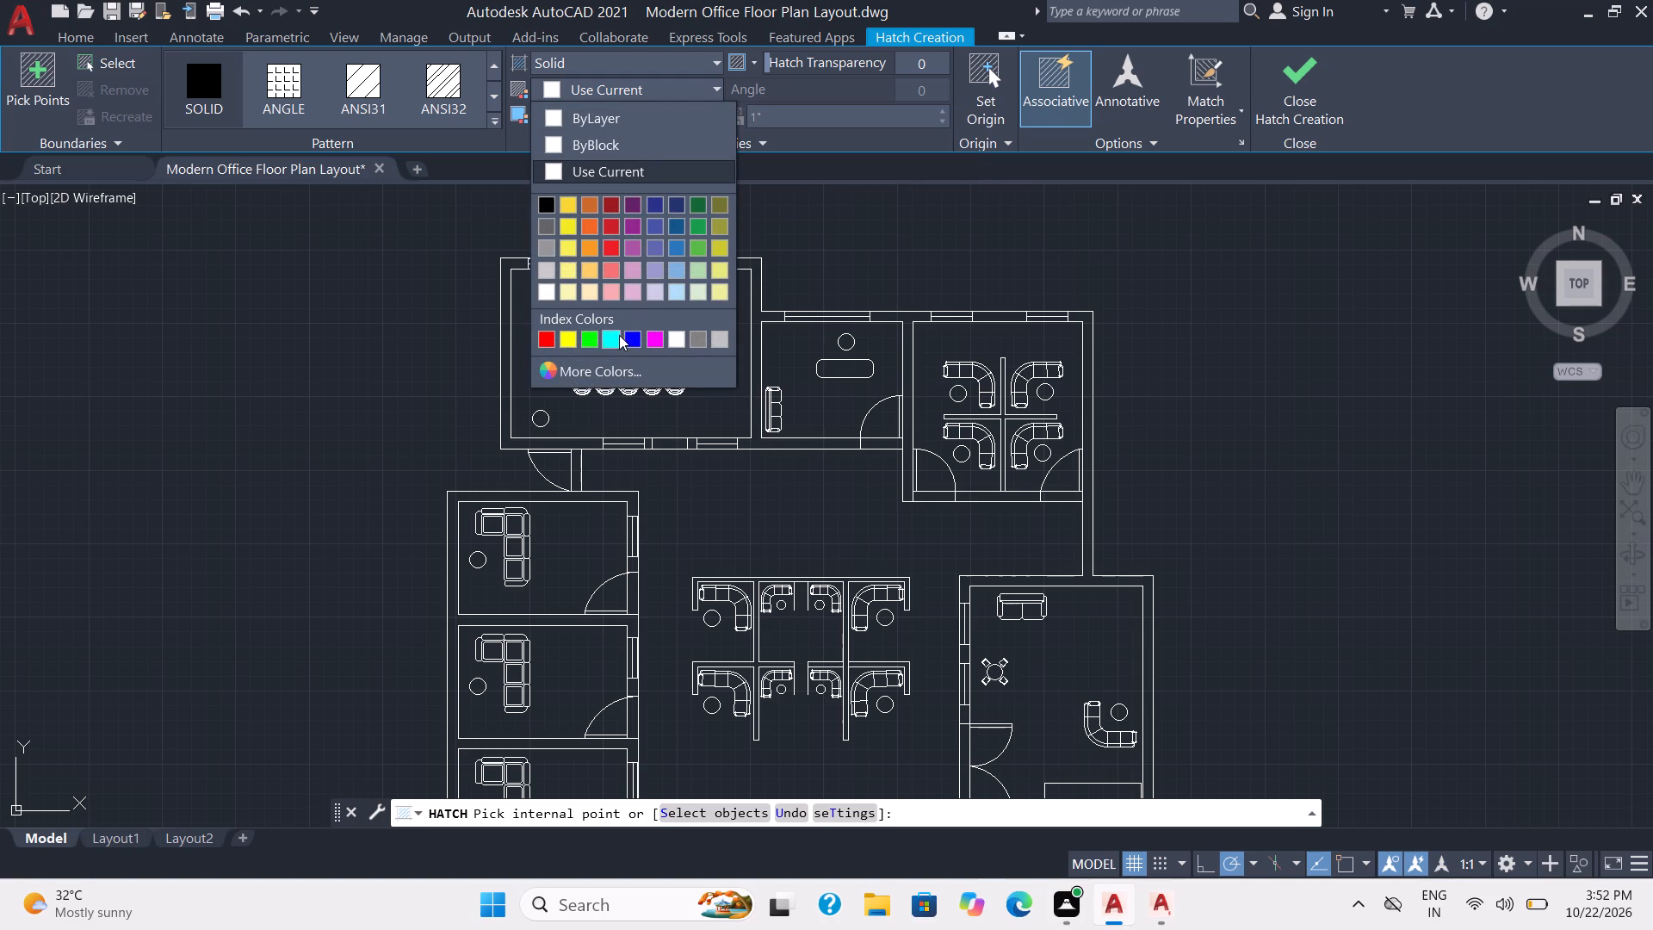
pyautogui.click(613, 338)
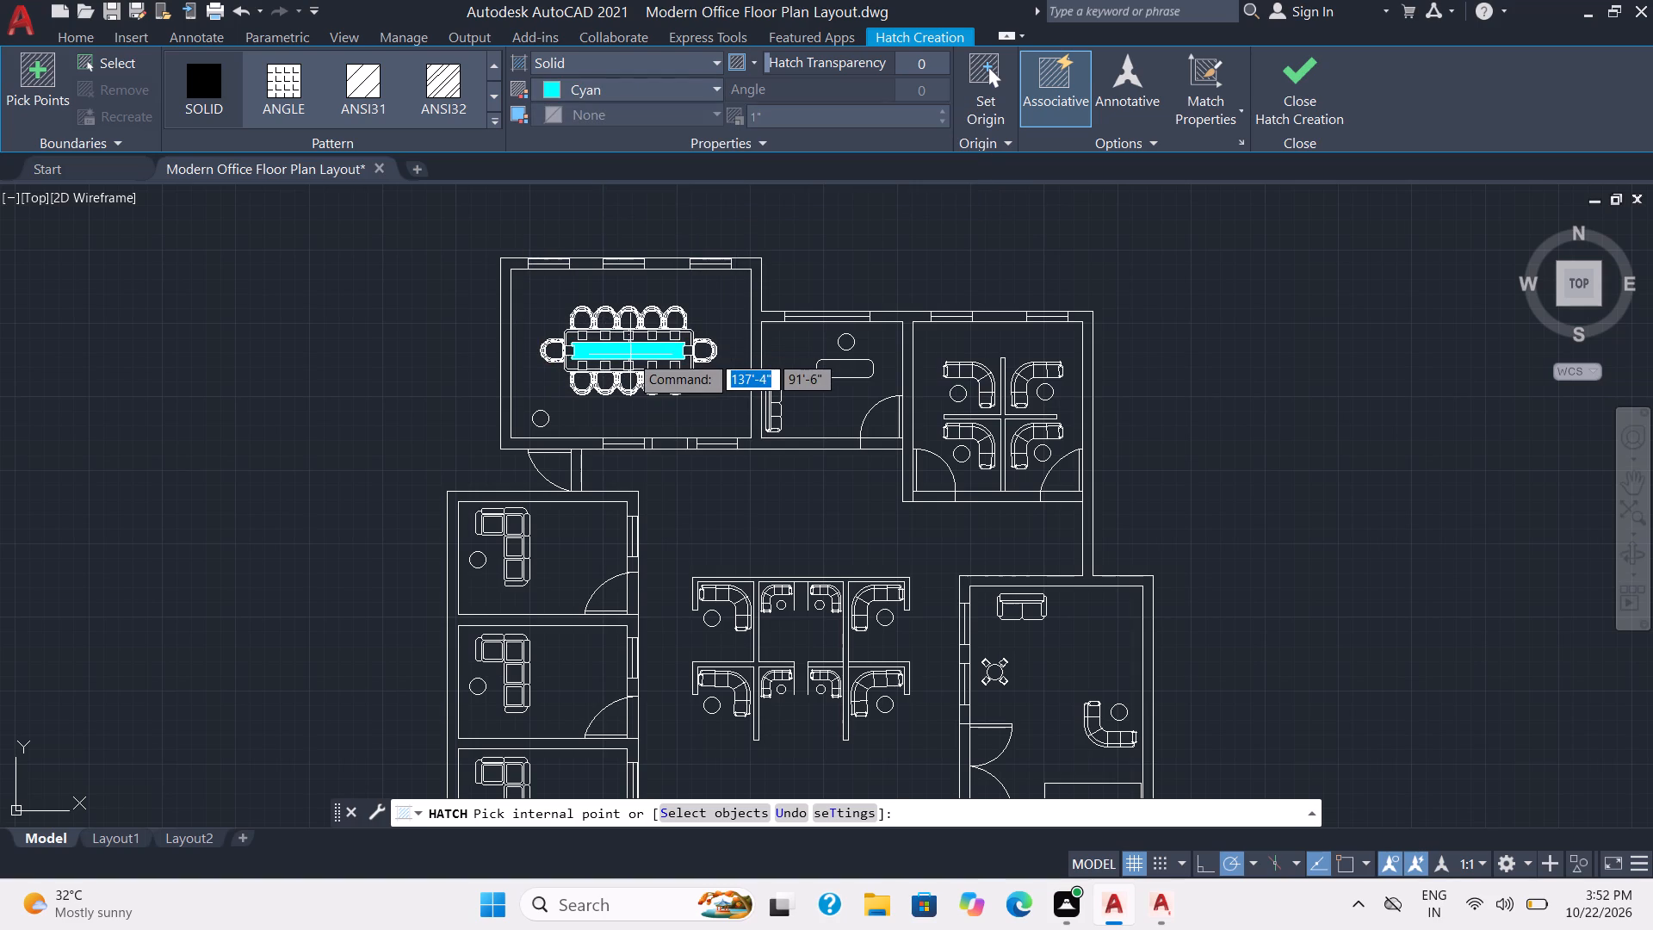
pyautogui.scroll(2, 630, 355)
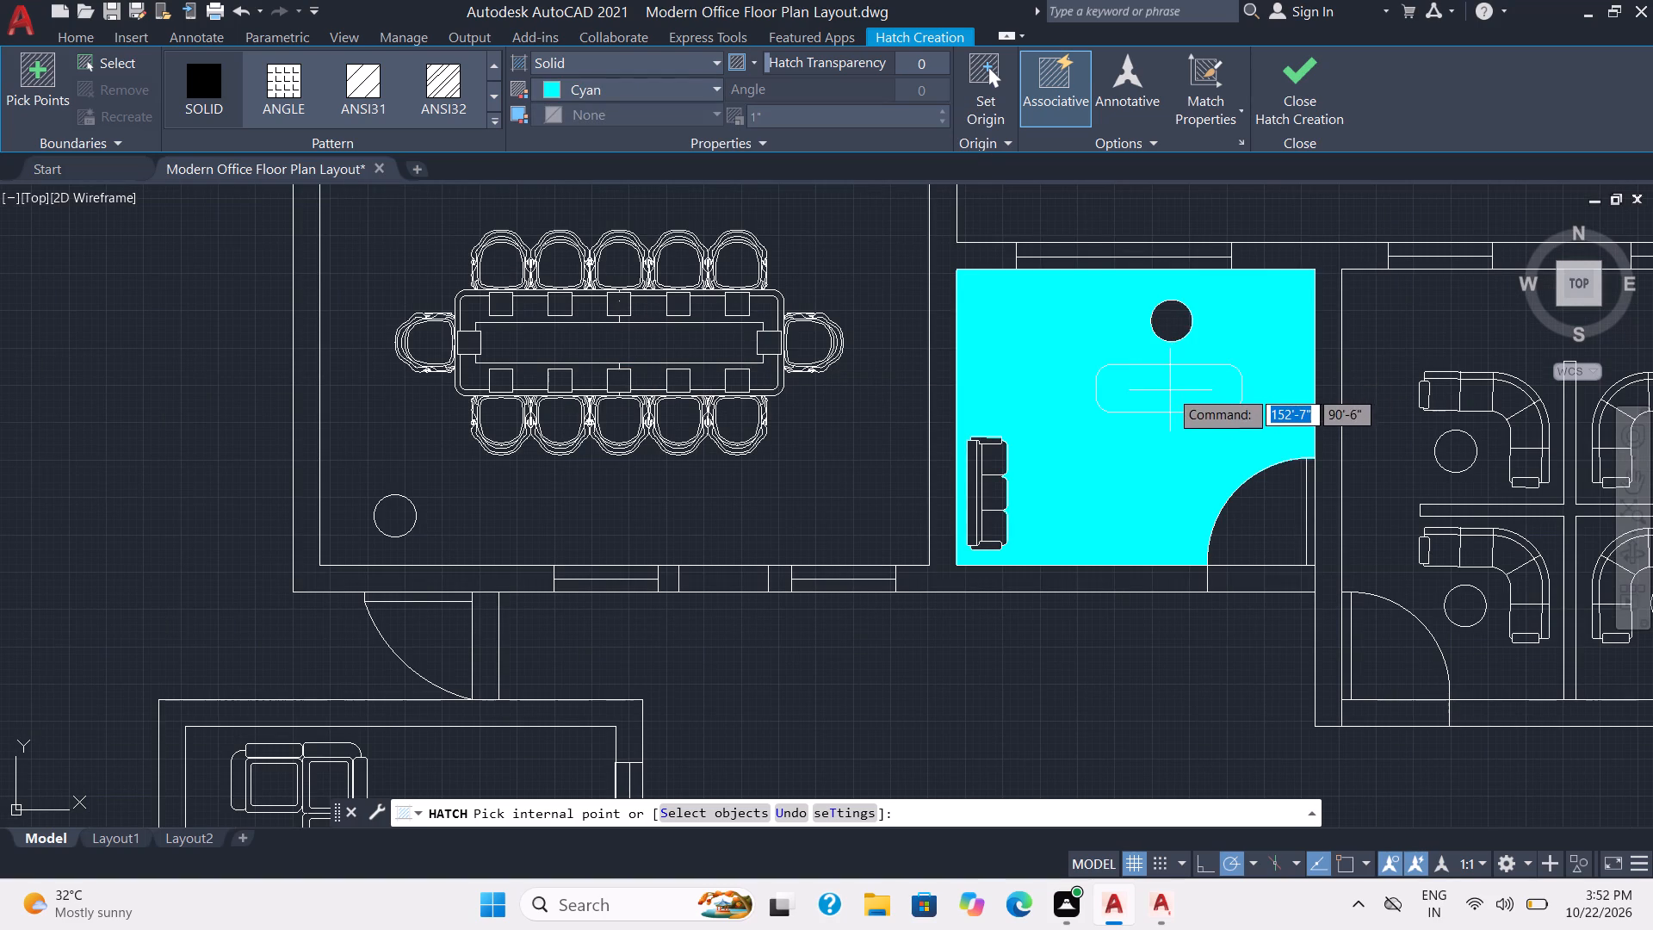
pyautogui.scroll(2, 1140, 395)
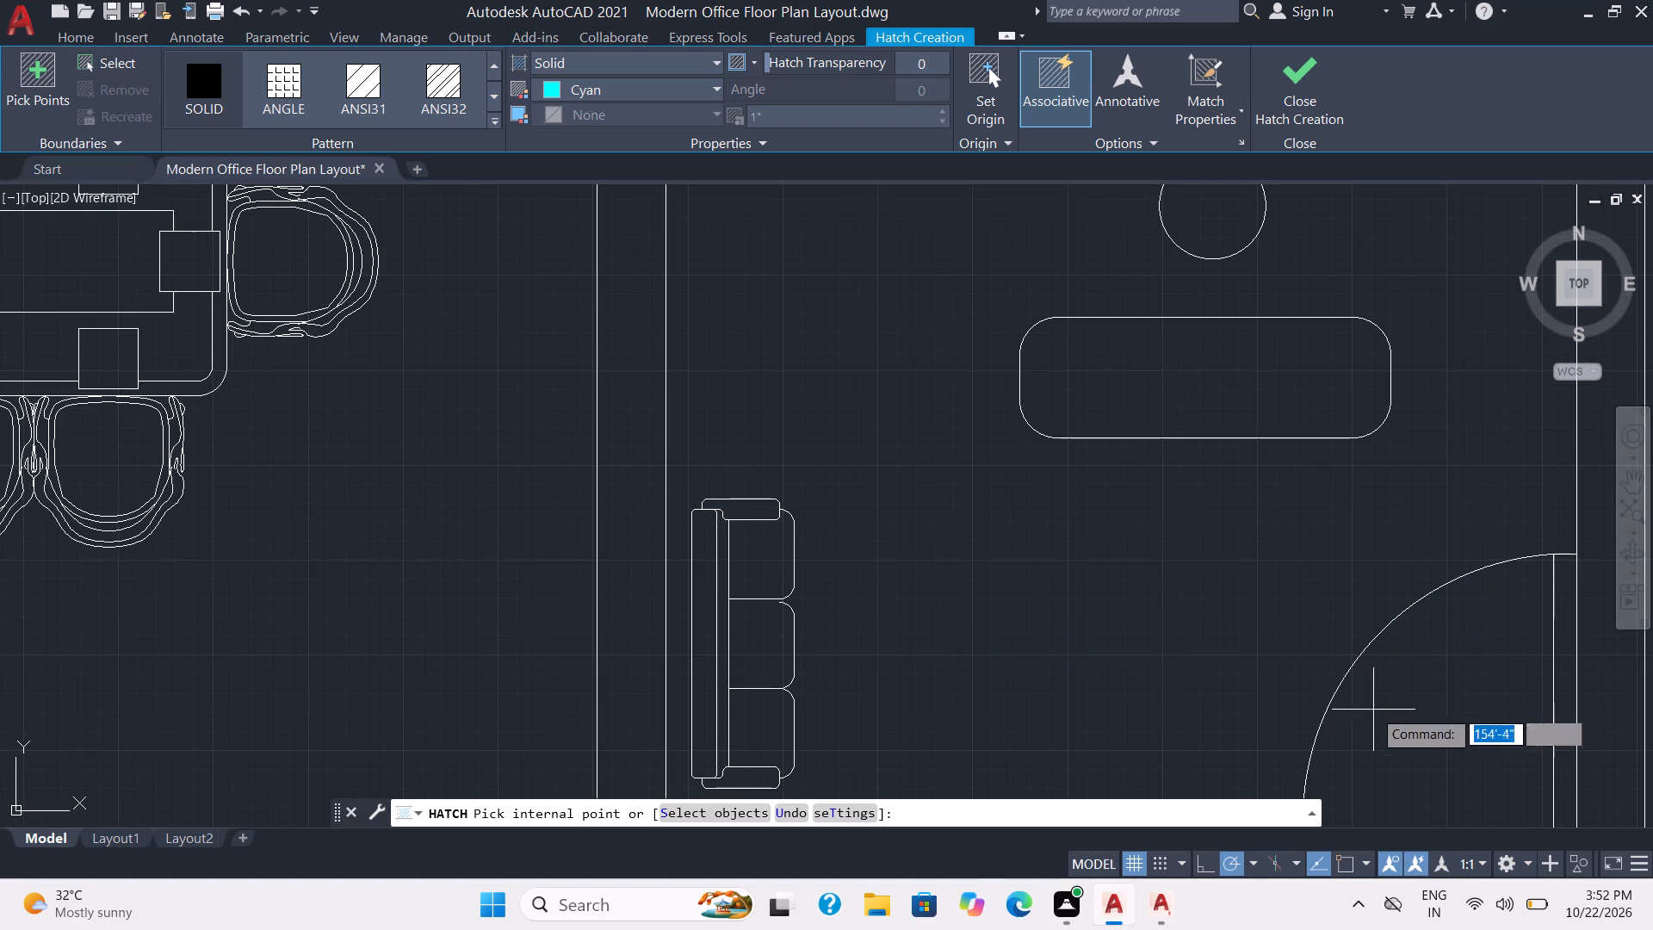
pyautogui.click(1202, 369)
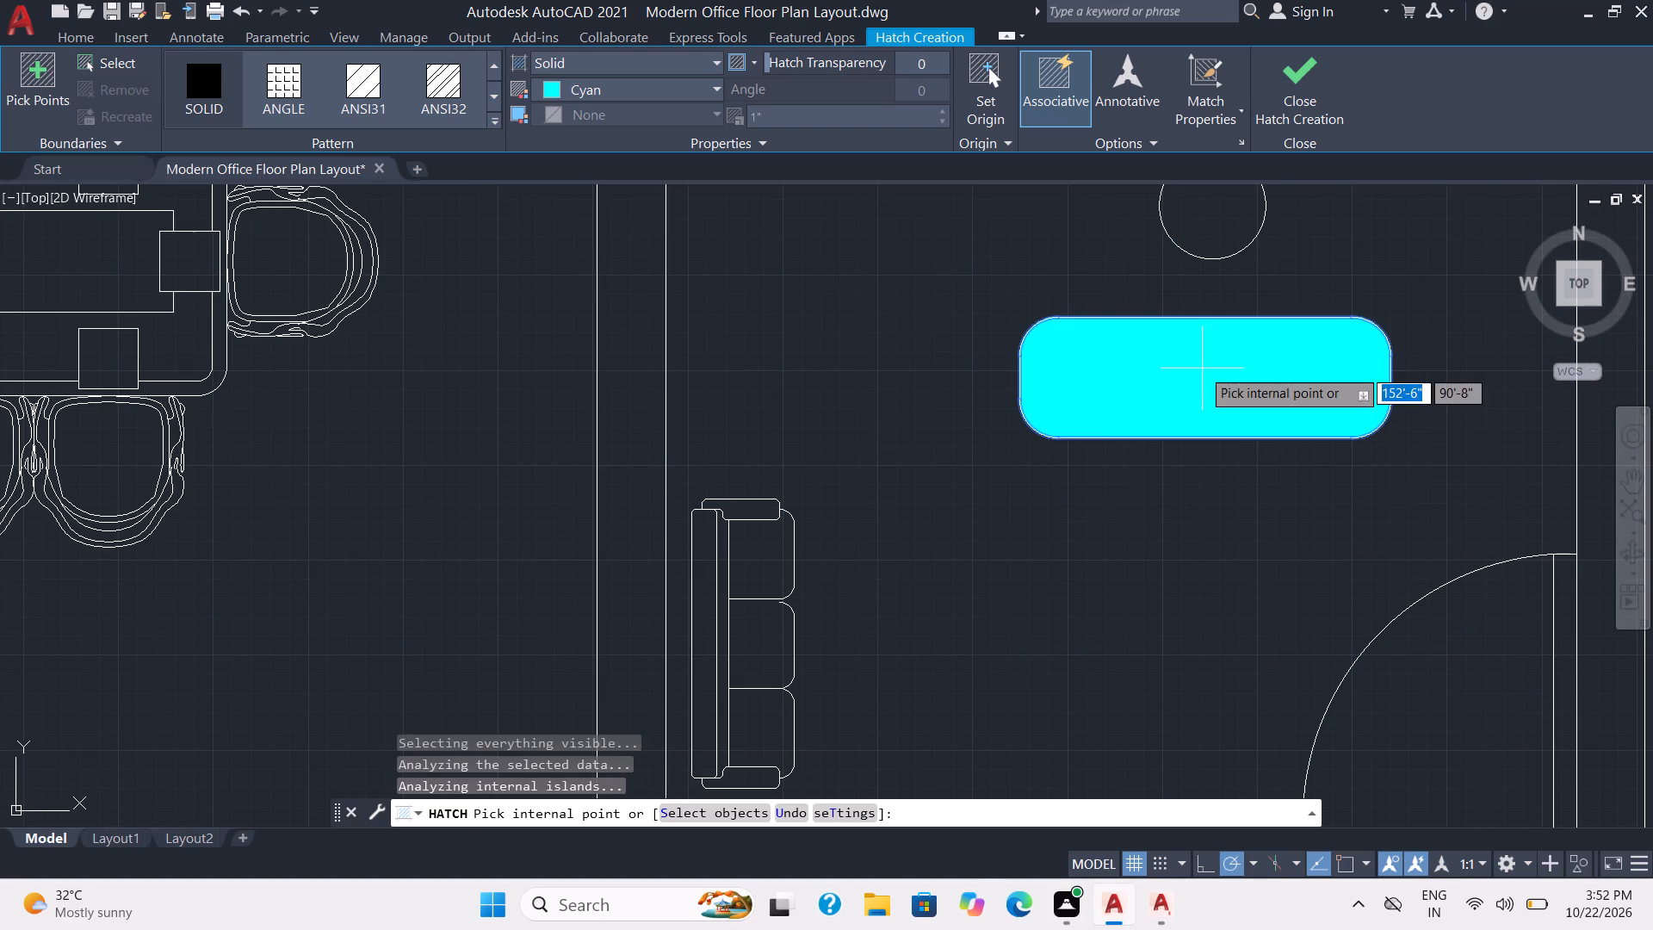
# Fill the upper arm and curved corner of the upper-left L-shaped sofa in the four-sofa room with solid cyan, including armrest and backrest.
pyautogui.scroll(-2, 1194, 388)
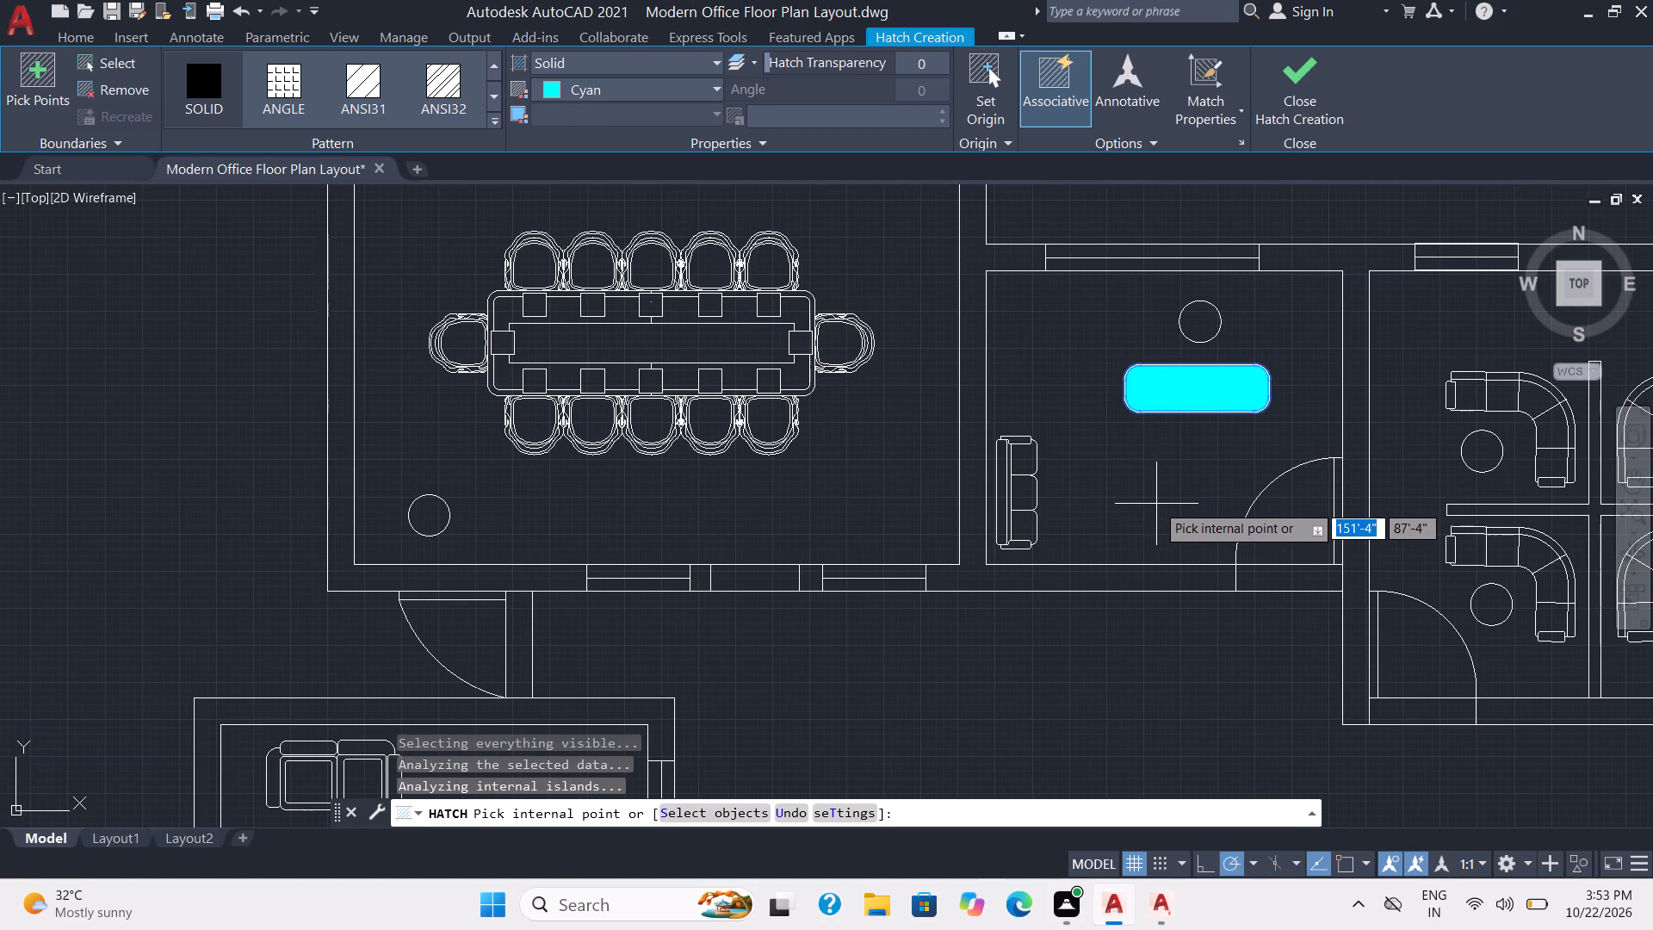
pyautogui.moveTo(1413, 512); pyautogui.dragTo(1096, 574, button='middle')
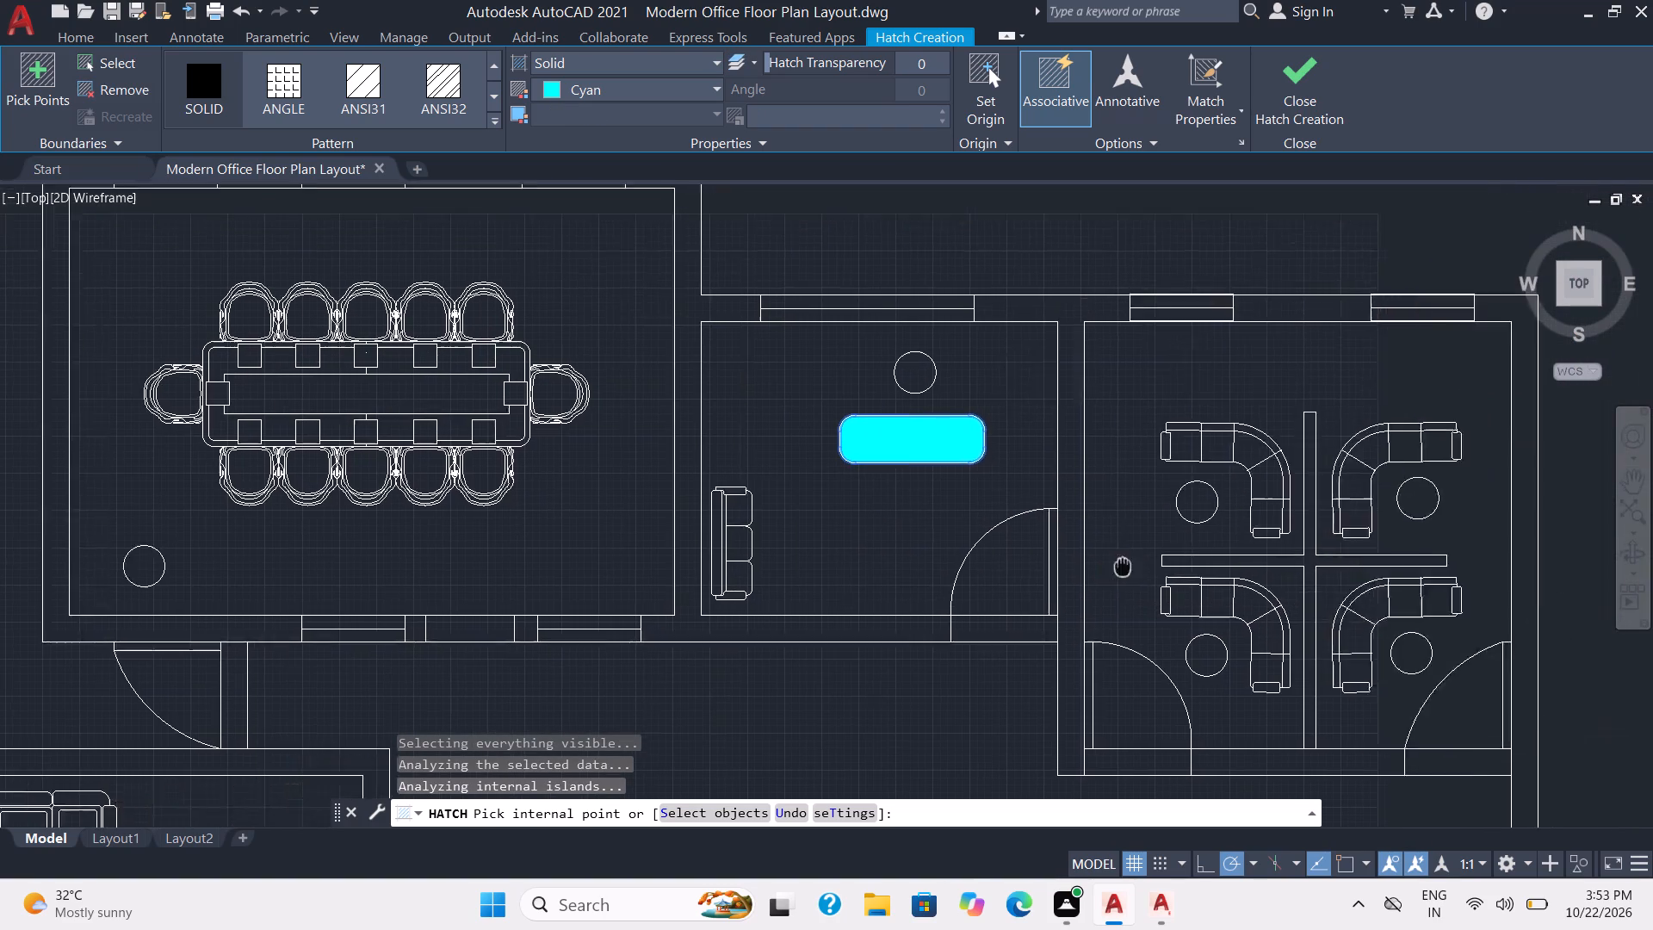
pyautogui.moveTo(1096, 574); pyautogui.dragTo(1041, 594, button='middle')
pyautogui.click(1150, 481)
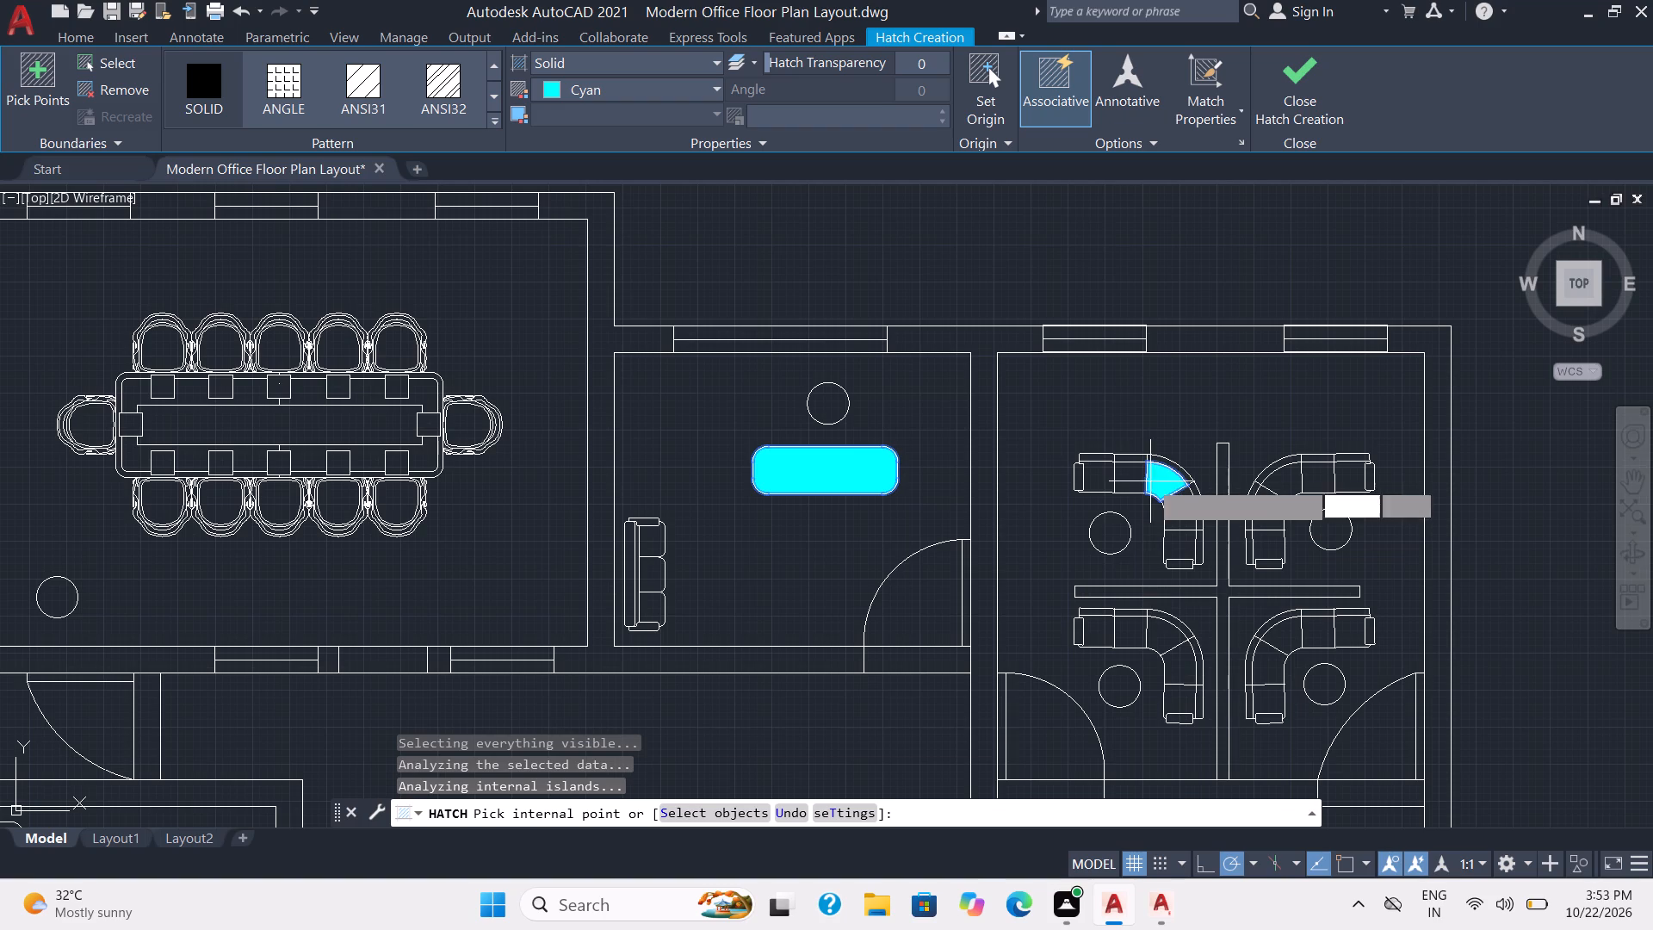
pyautogui.click(1123, 479)
pyautogui.click(1094, 476)
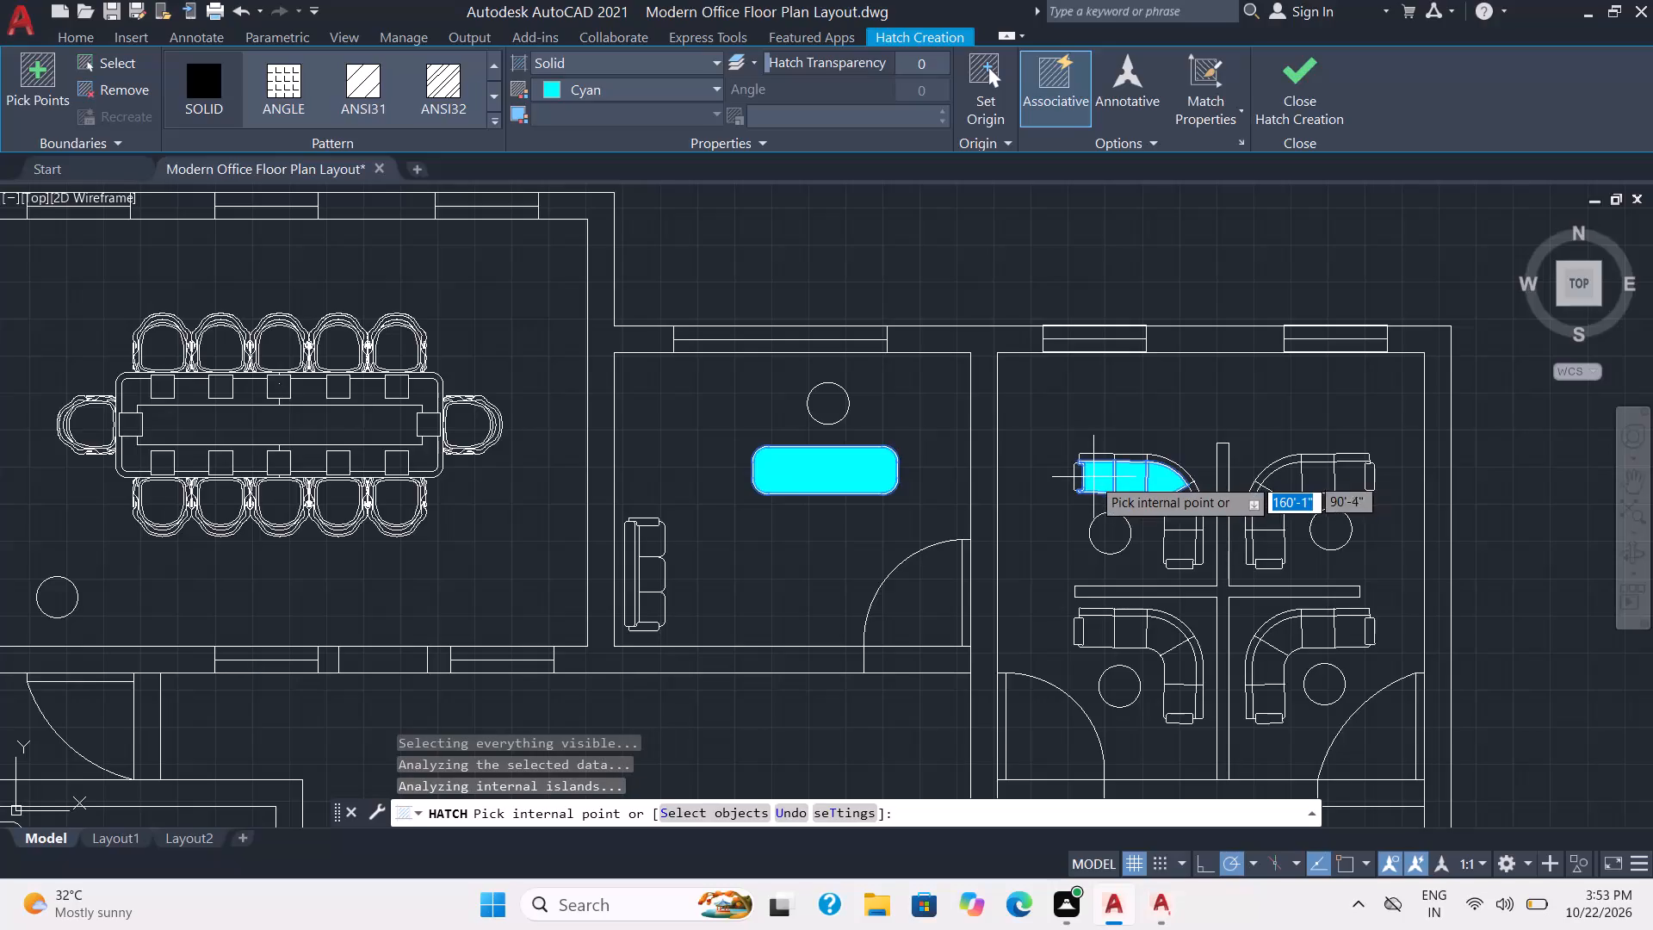
pyautogui.scroll(3, 1084, 481)
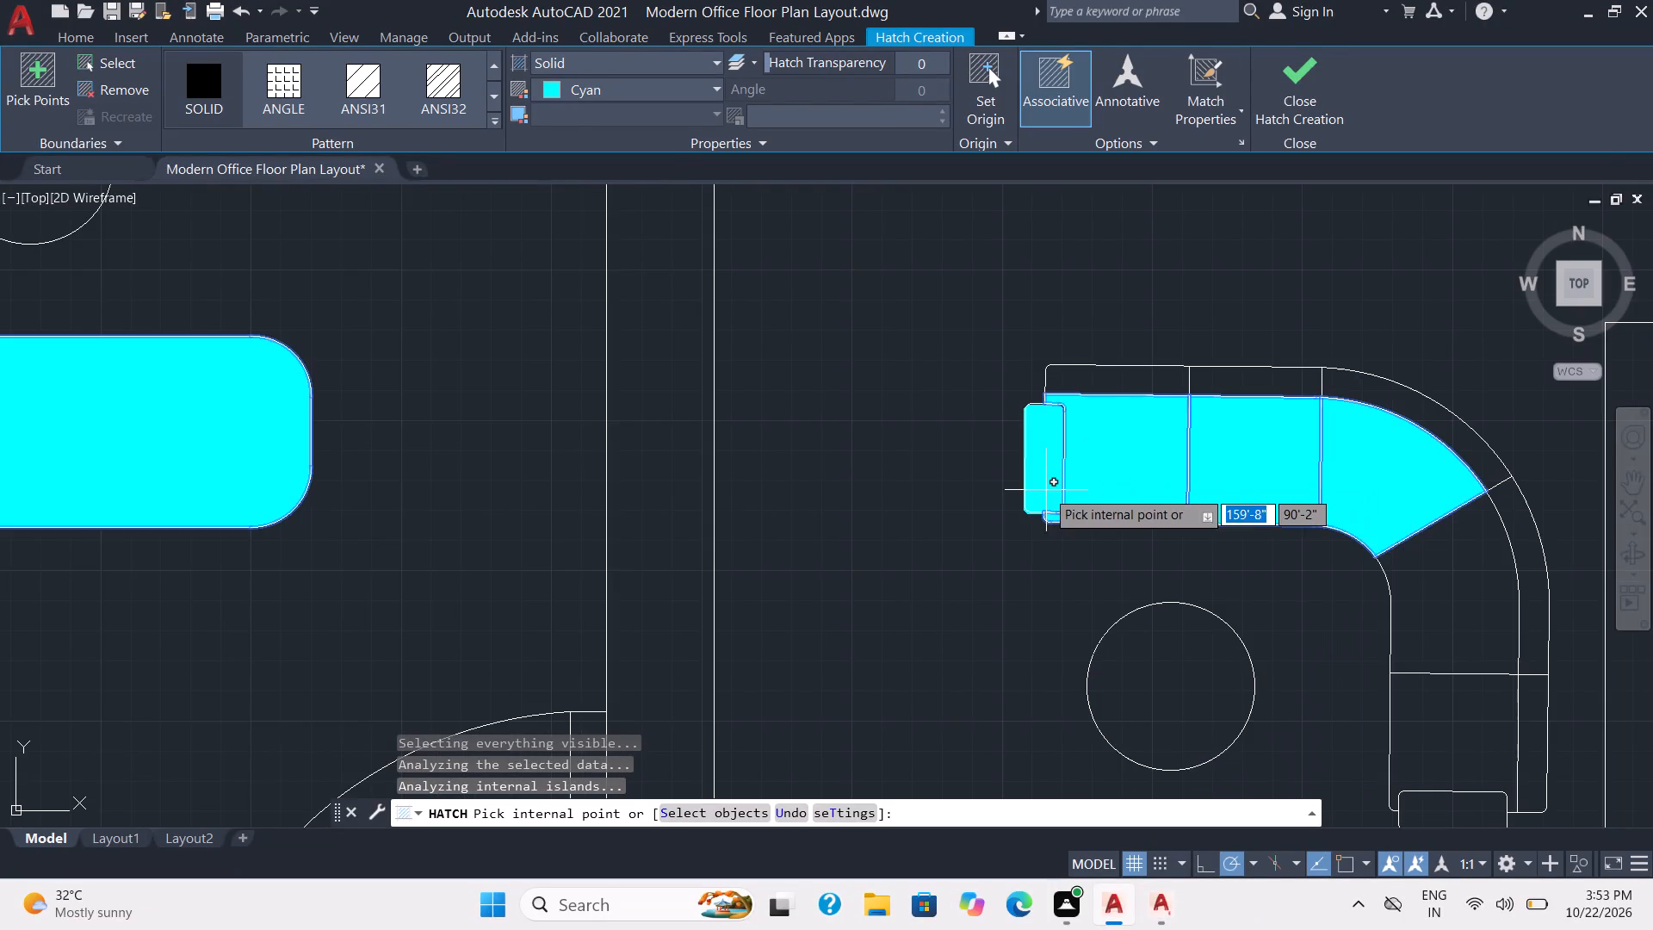
pyautogui.click(1049, 479)
pyautogui.click(1127, 386)
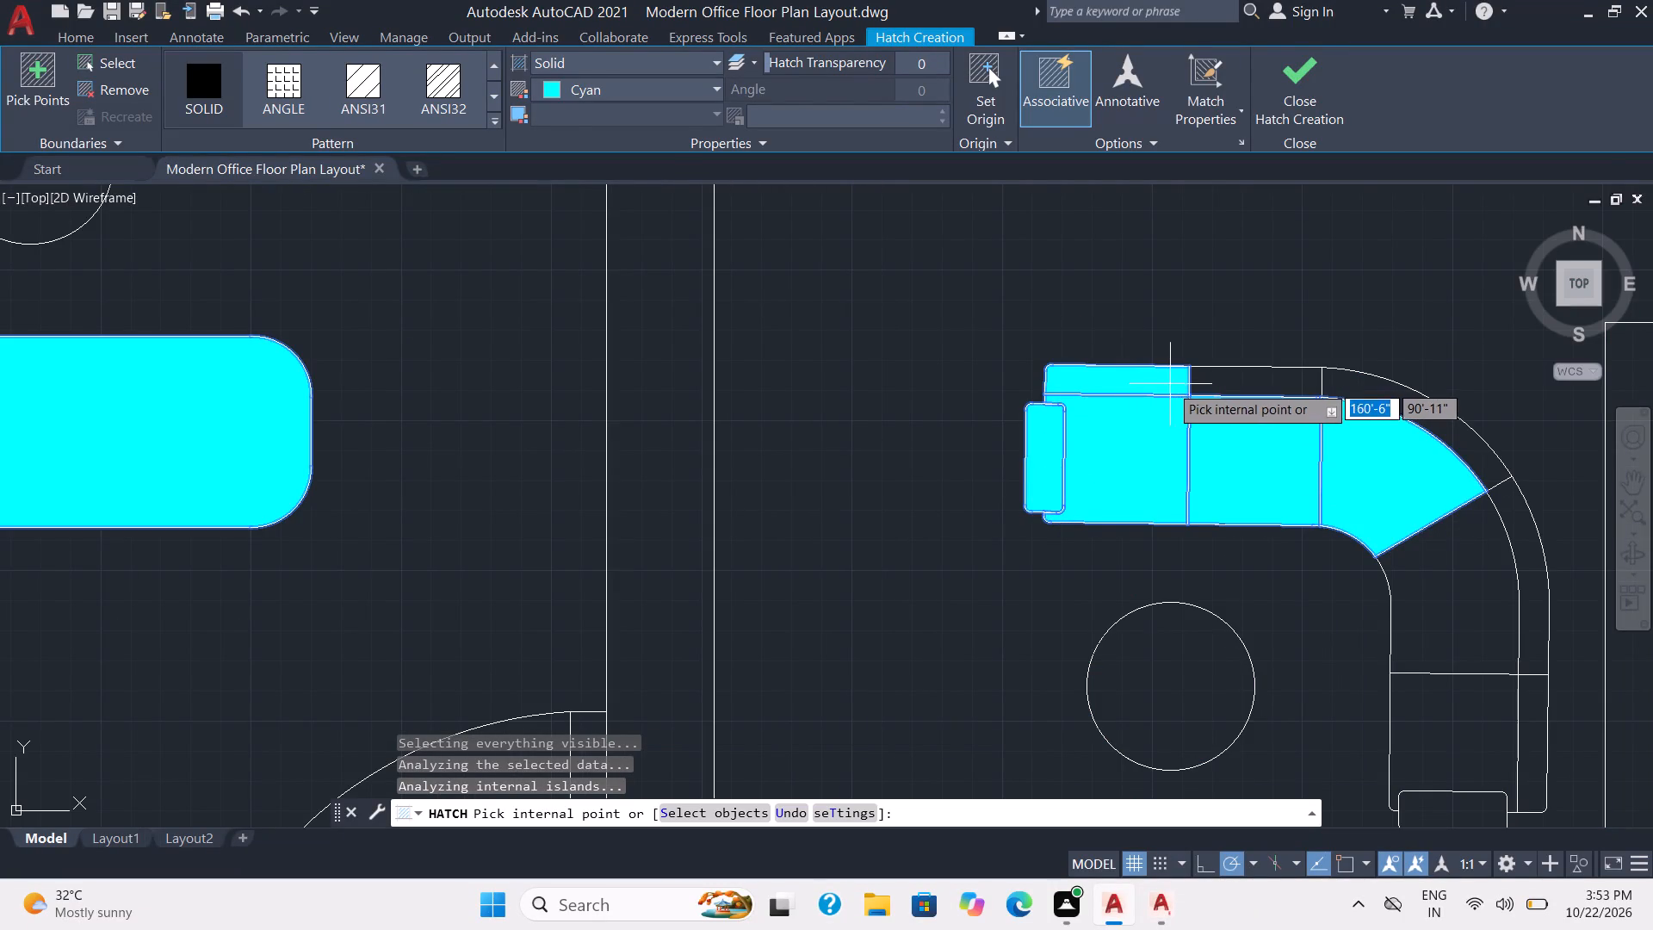
pyautogui.click(1217, 387)
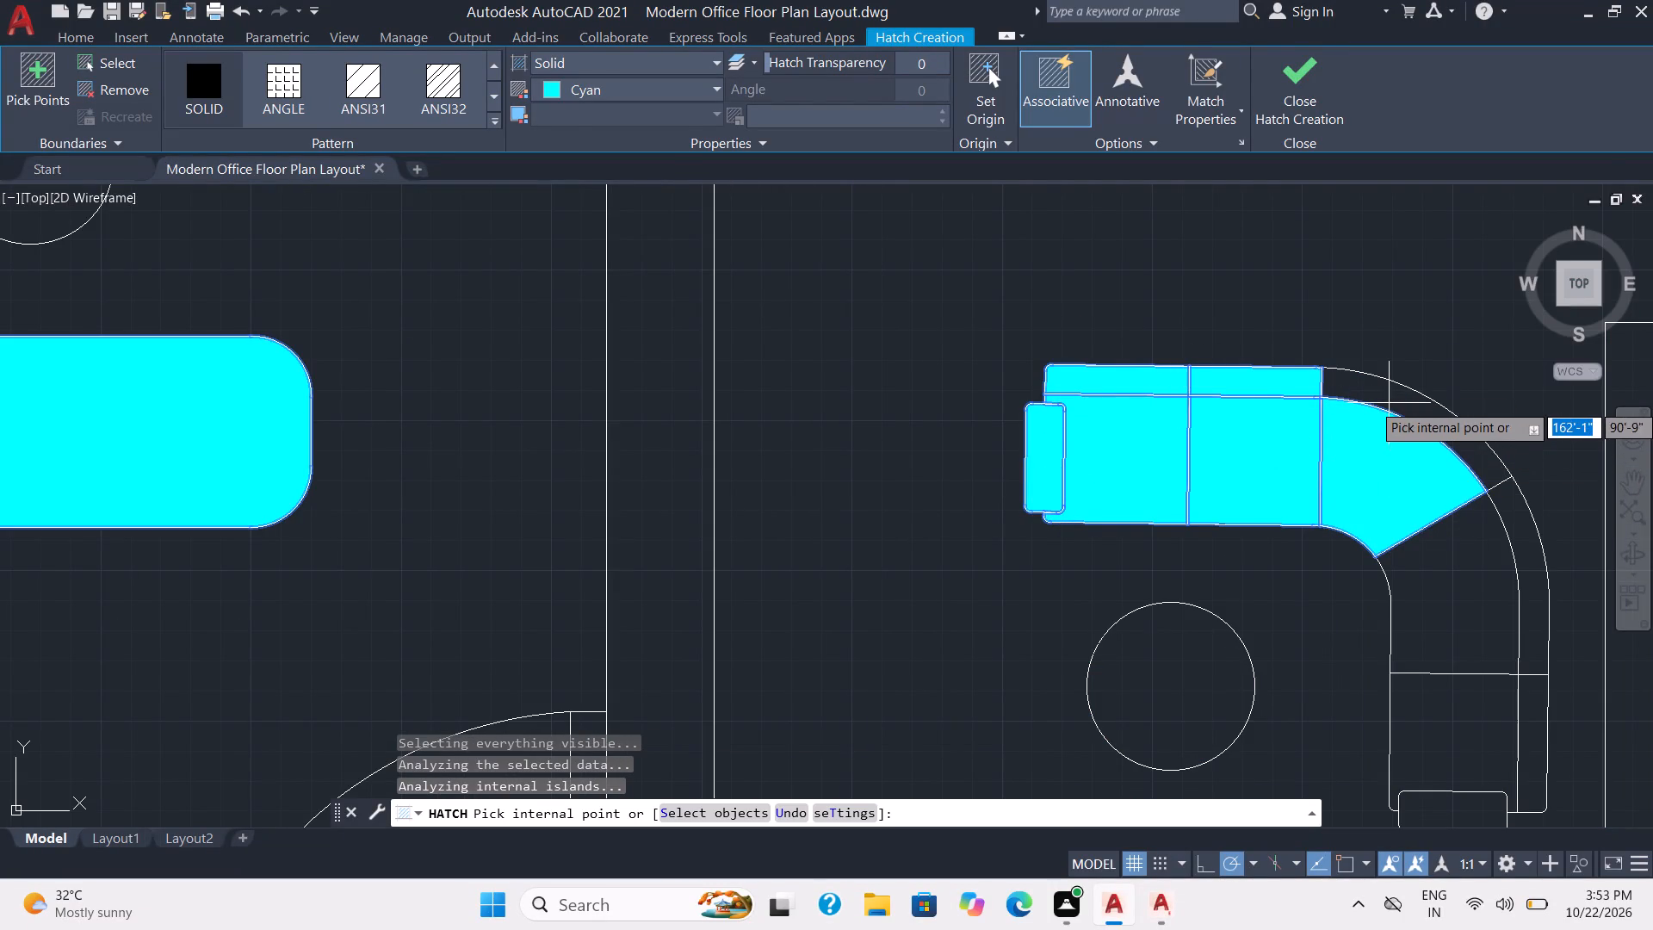
pyautogui.click(1389, 403)
pyautogui.click(1491, 584)
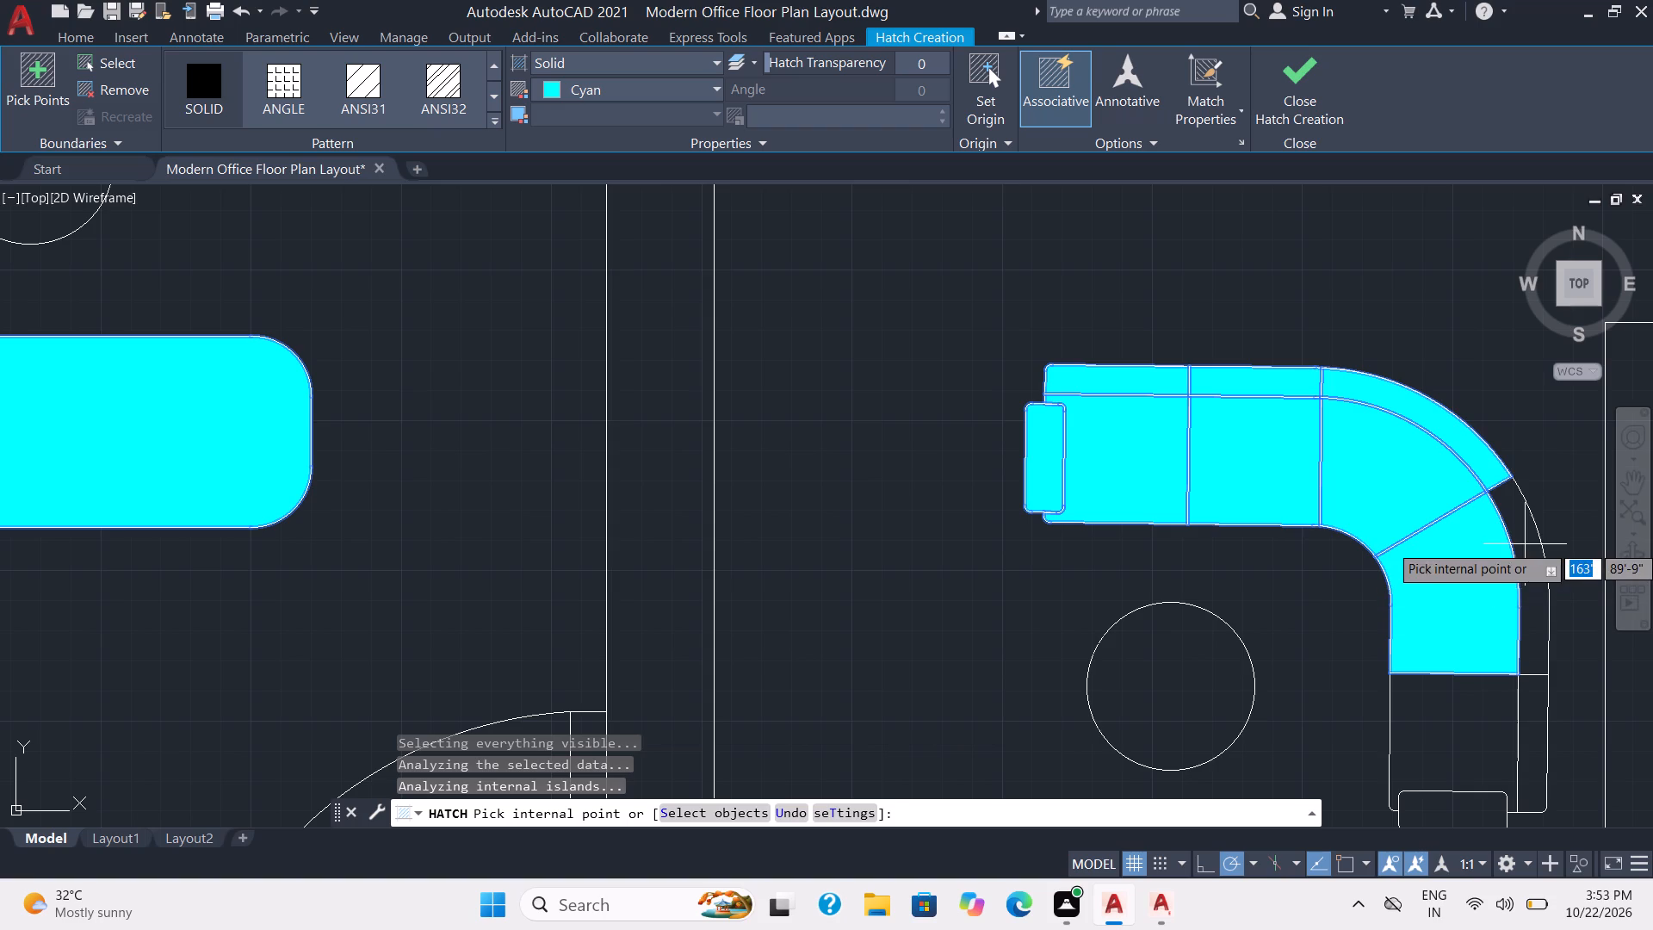
pyautogui.click(1526, 543)
# Fill the lower end of the upper-left L-shaped sofa with solid cyan: seat, armrest and backrest.
pyautogui.scroll(-2, 1454, 635)
pyautogui.moveTo(1433, 660); pyautogui.dragTo(1183, 495, button='middle')
pyautogui.scroll(2, 1185, 524)
pyautogui.click(1192, 515)
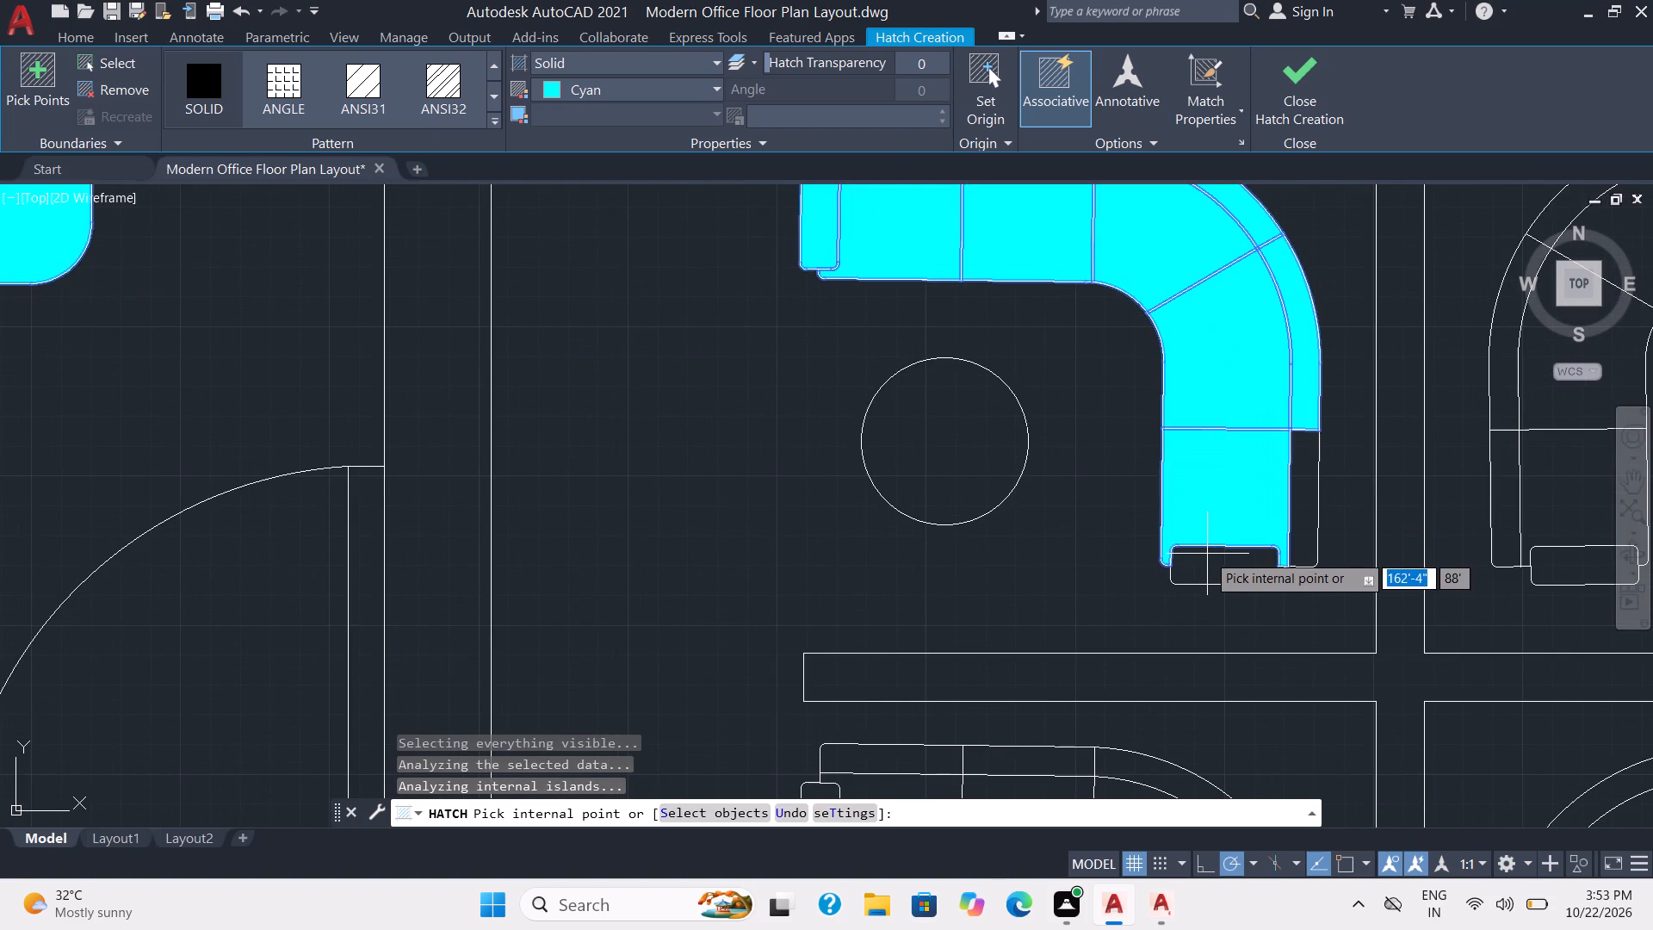
pyautogui.click(1208, 555)
pyautogui.click(1296, 512)
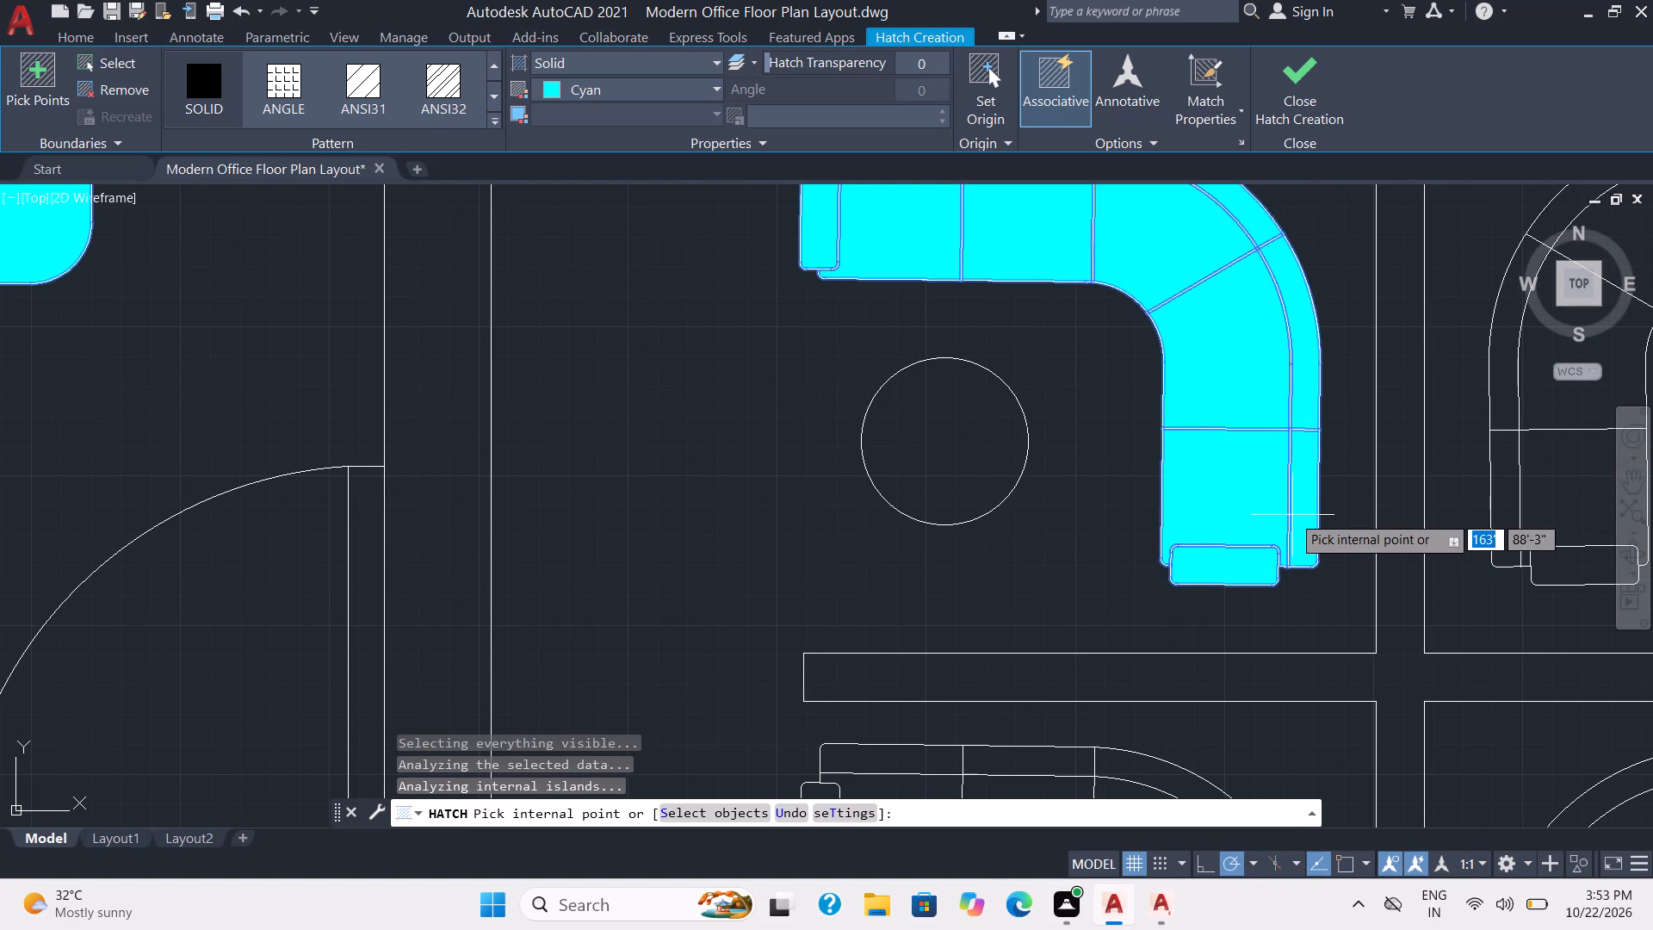
# Fill the lower end of the upper-right L-shaped sofa with solid cyan: backrest, seat and armrest.
pyautogui.scroll(-1, 1292, 515)
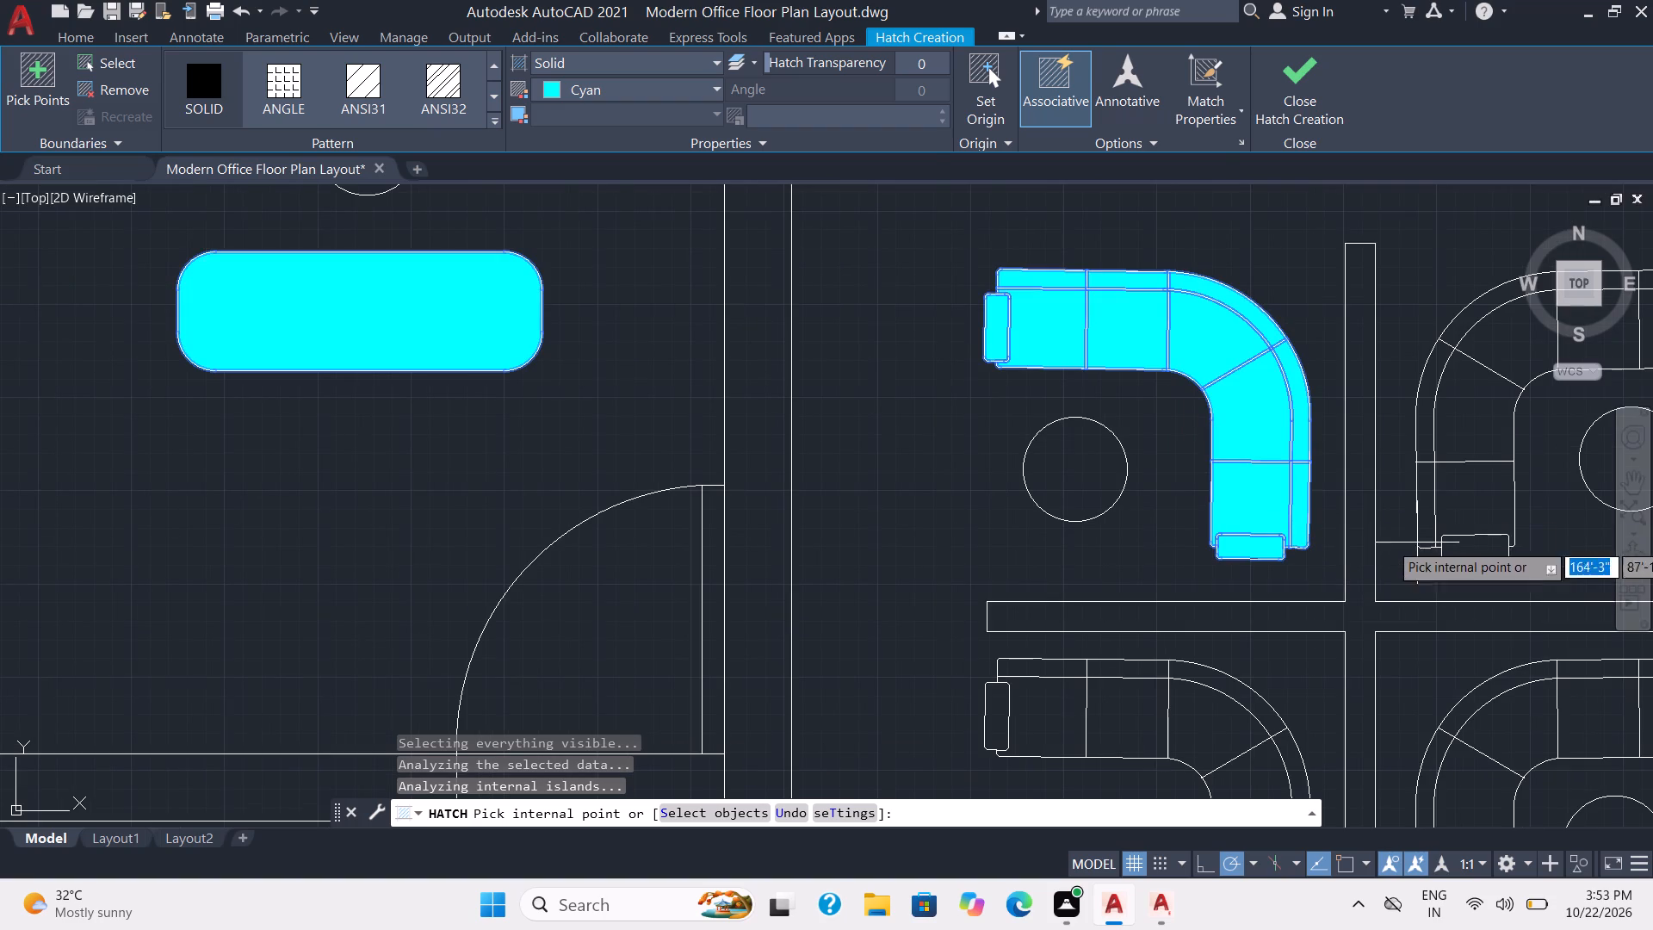
pyautogui.moveTo(1452, 501); pyautogui.dragTo(954, 497, button='middle')
pyautogui.scroll(-1, 1452, 501)
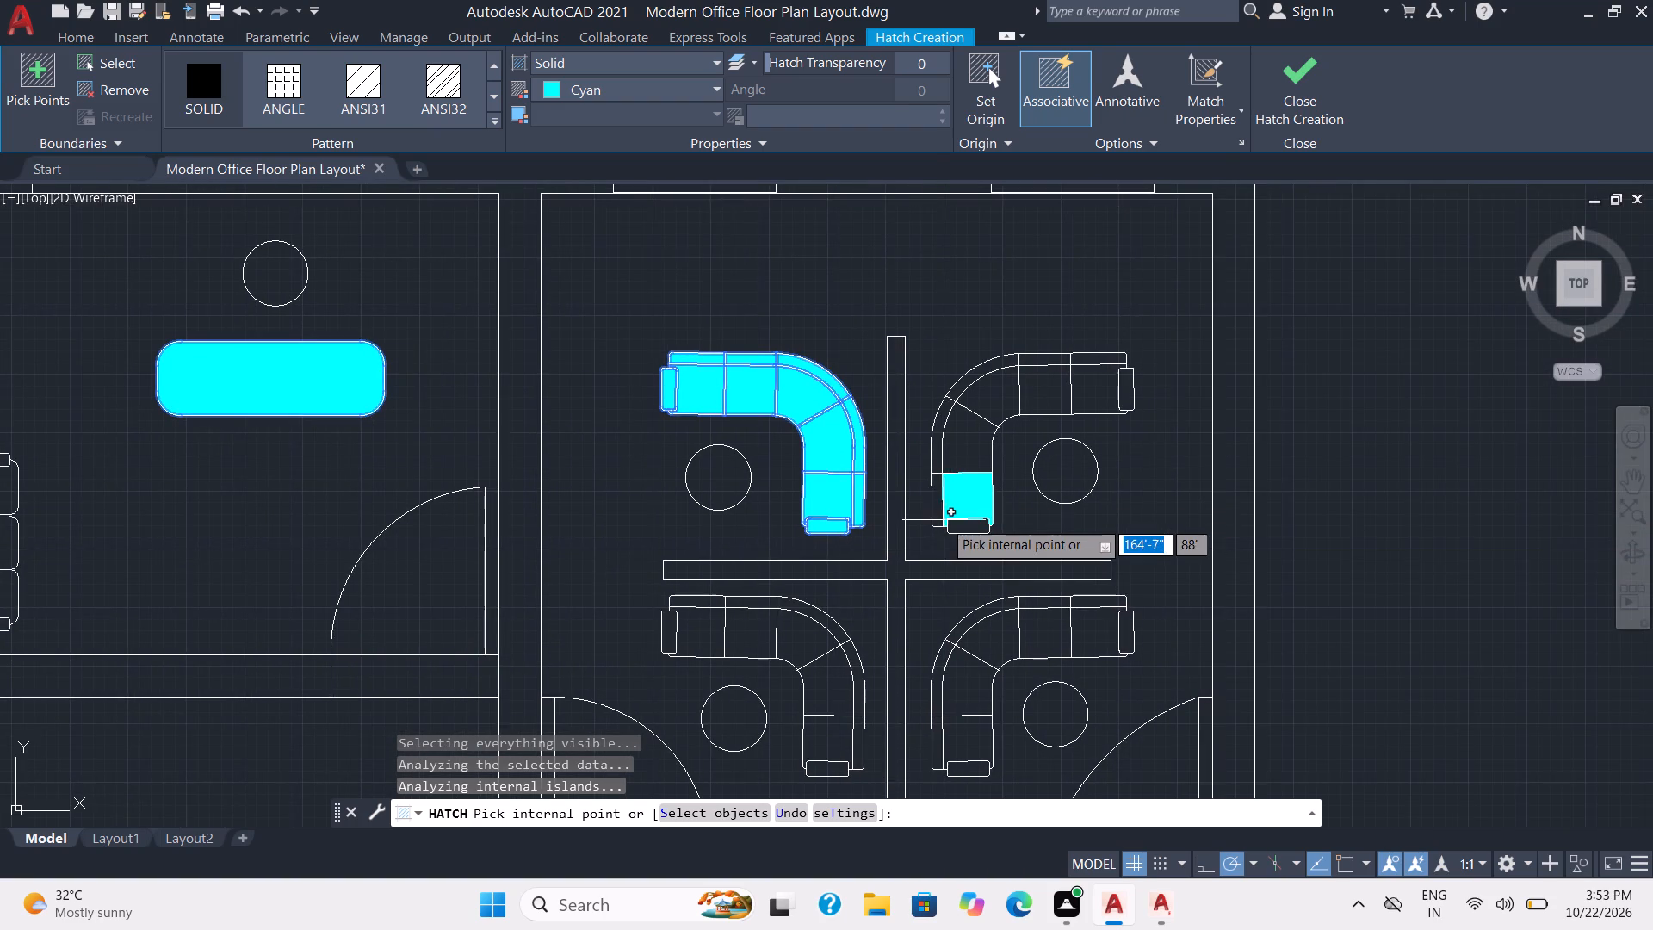
pyautogui.scroll(3, 944, 520)
pyautogui.click(895, 491)
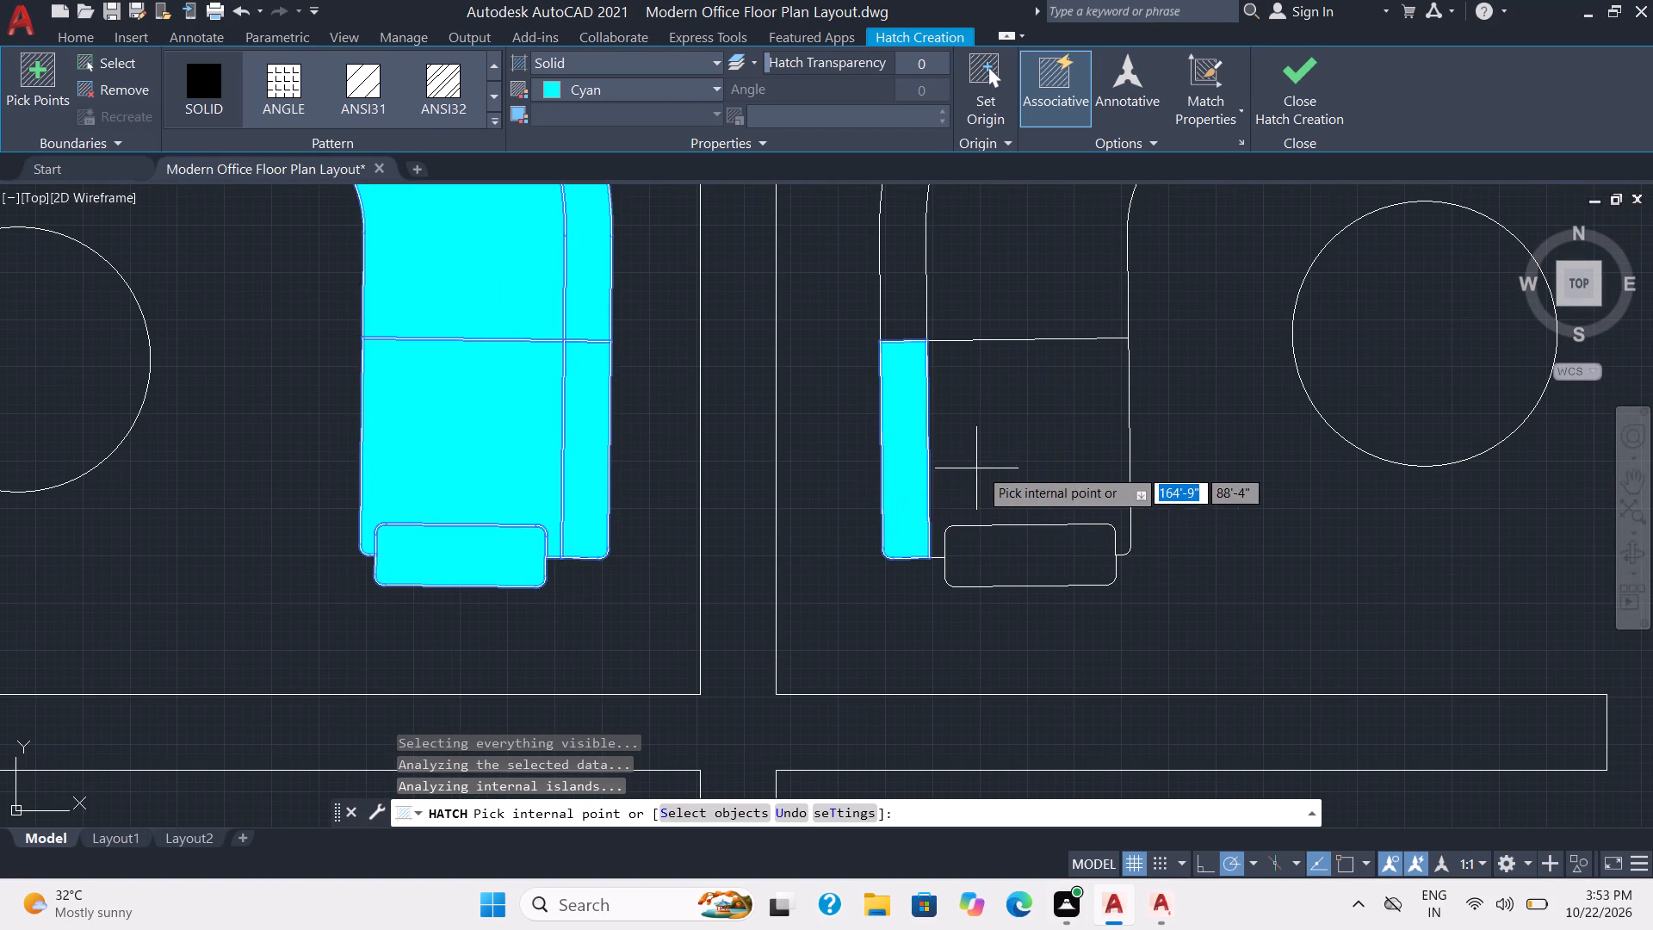
pyautogui.click(980, 468)
pyautogui.click(979, 550)
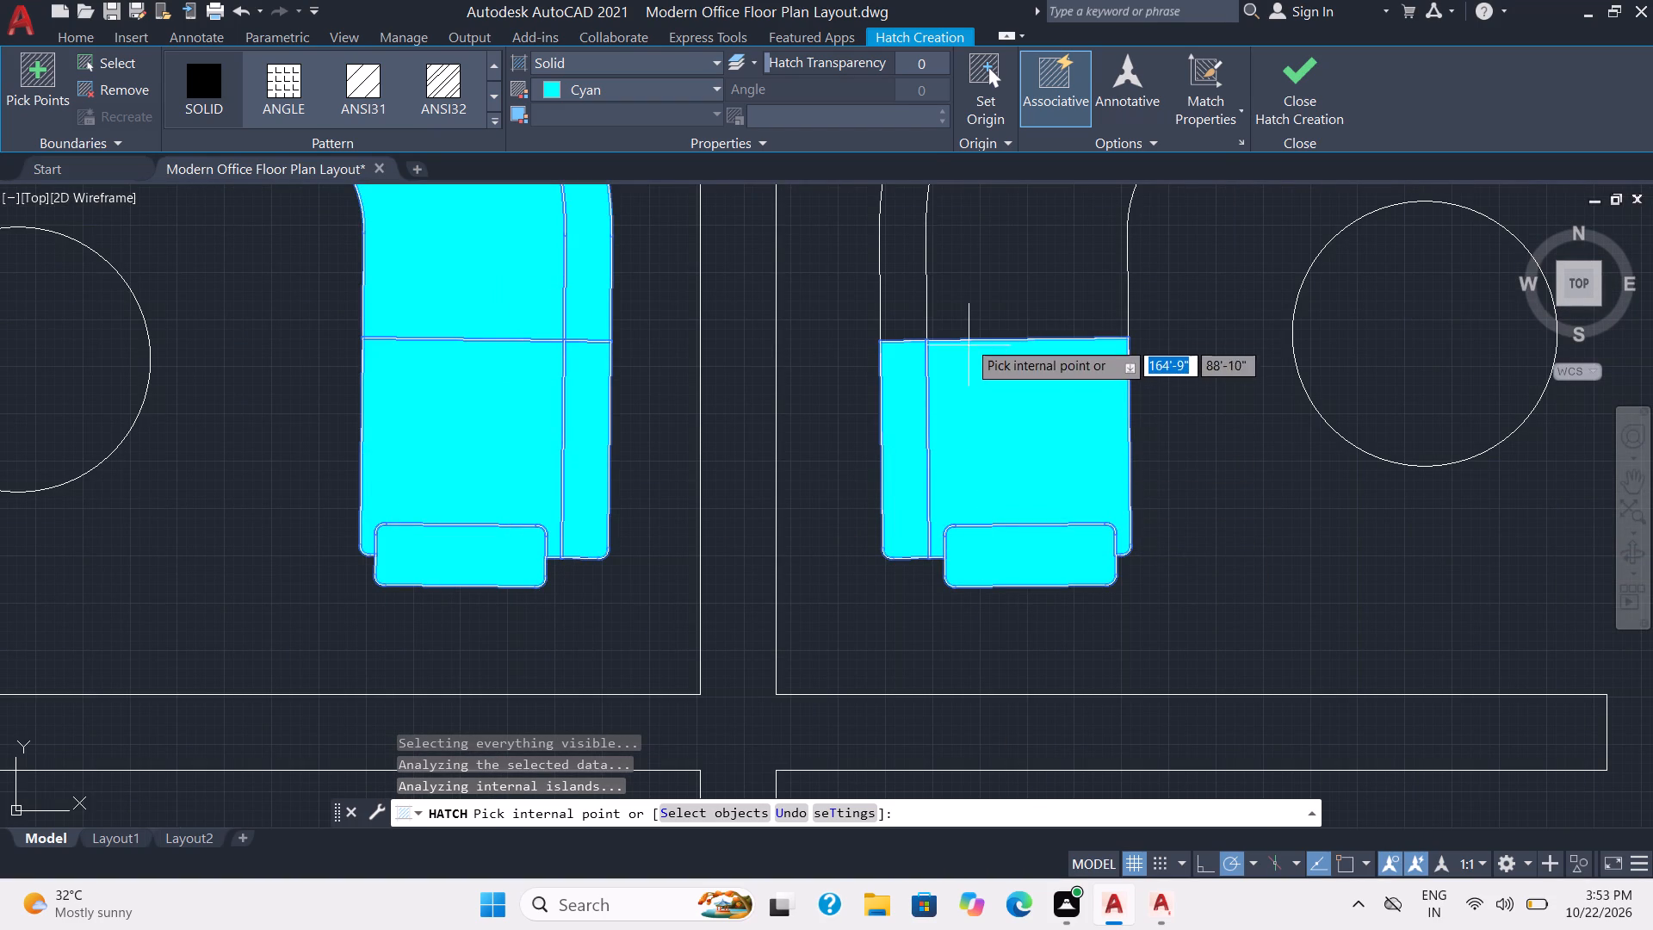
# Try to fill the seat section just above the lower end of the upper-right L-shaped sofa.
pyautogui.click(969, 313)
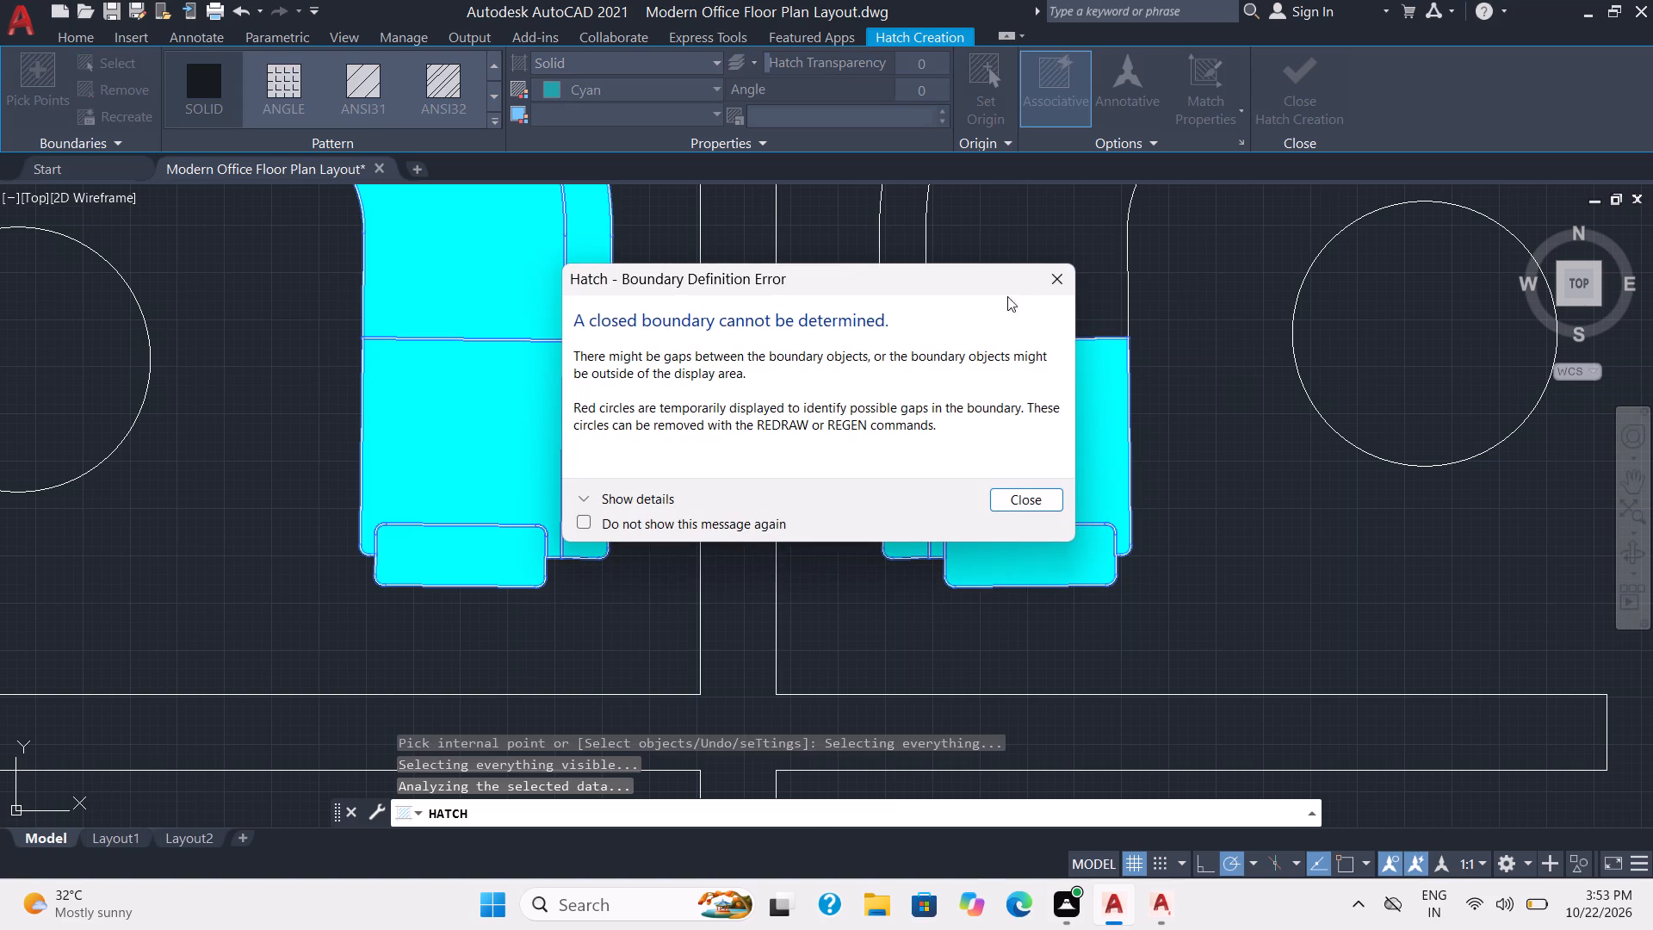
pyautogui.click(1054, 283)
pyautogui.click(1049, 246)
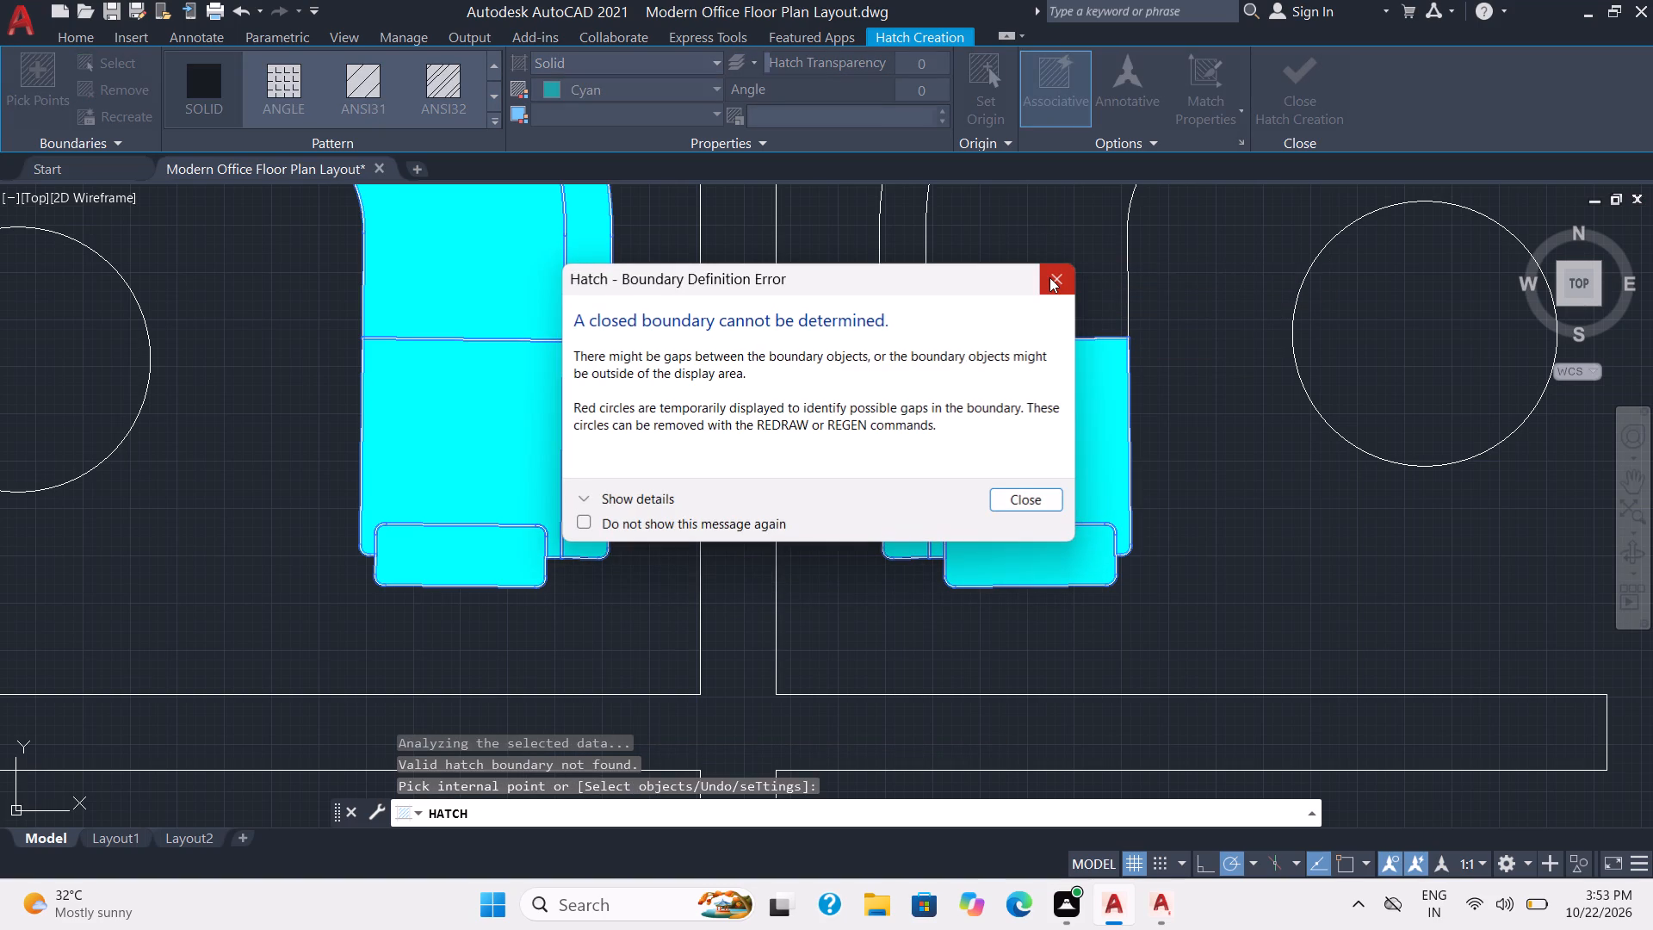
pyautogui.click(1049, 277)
# Fill the curved corner and upper arm of the upper-right L-shaped sofa with solid cyan, including backrests, seats and armrest.
pyautogui.scroll(-1, 1044, 329)
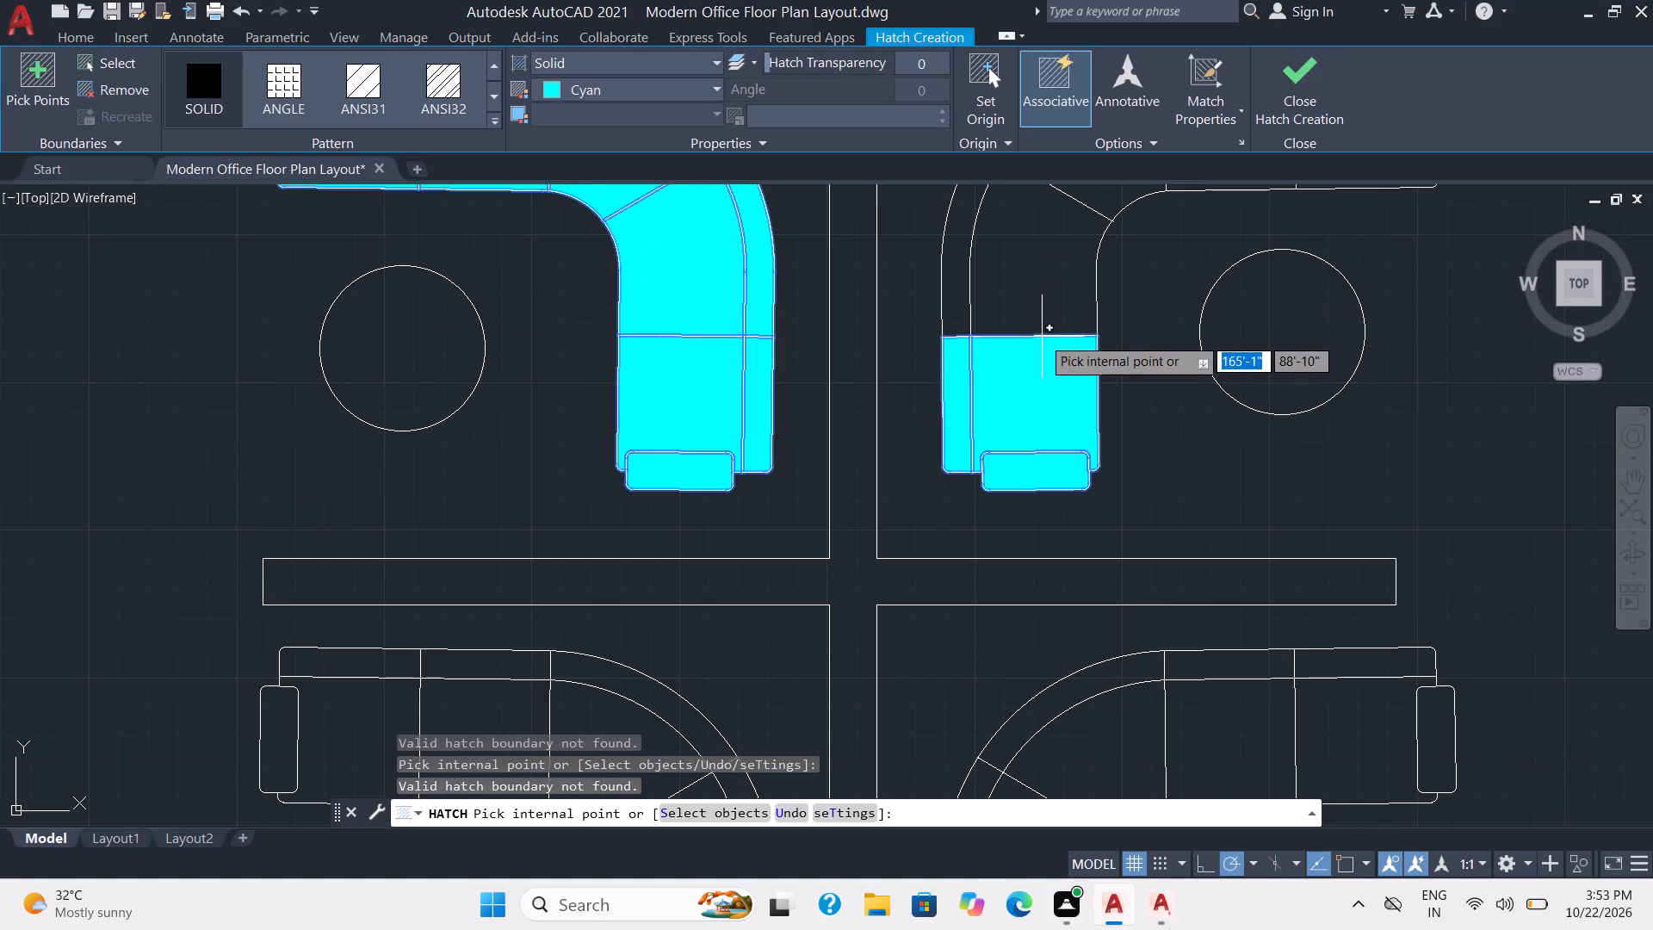
pyautogui.moveTo(1042, 337); pyautogui.dragTo(1010, 508, button='middle')
pyautogui.click(1009, 447)
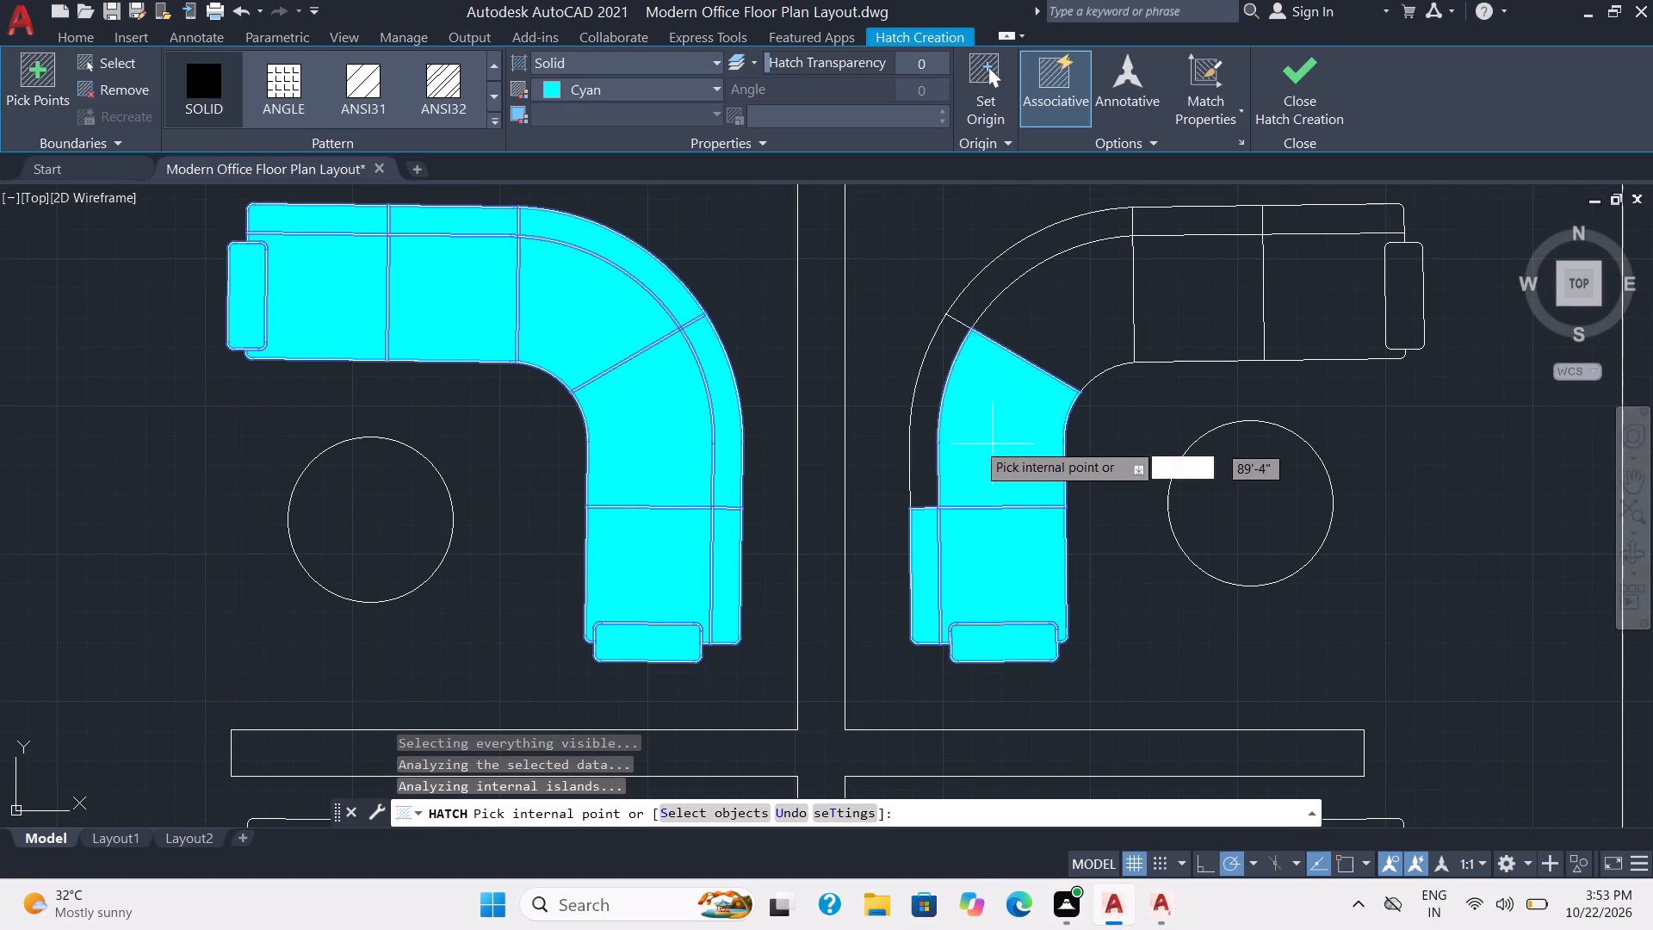
pyautogui.click(917, 442)
pyautogui.click(989, 320)
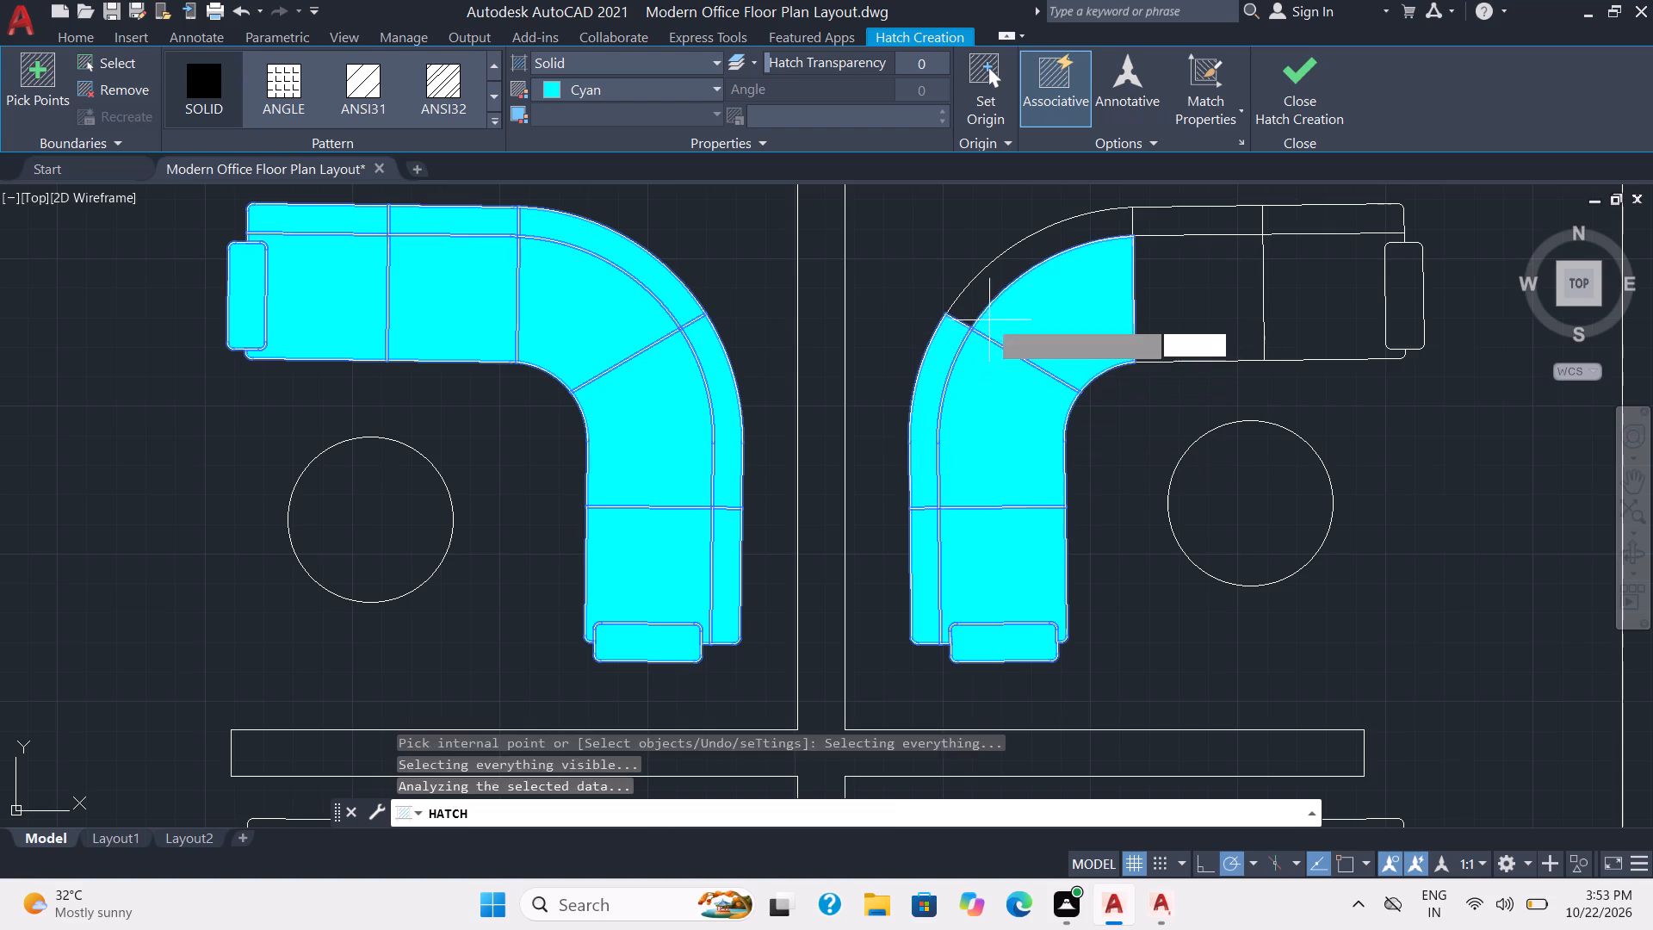
pyautogui.click(989, 282)
pyautogui.click(1223, 308)
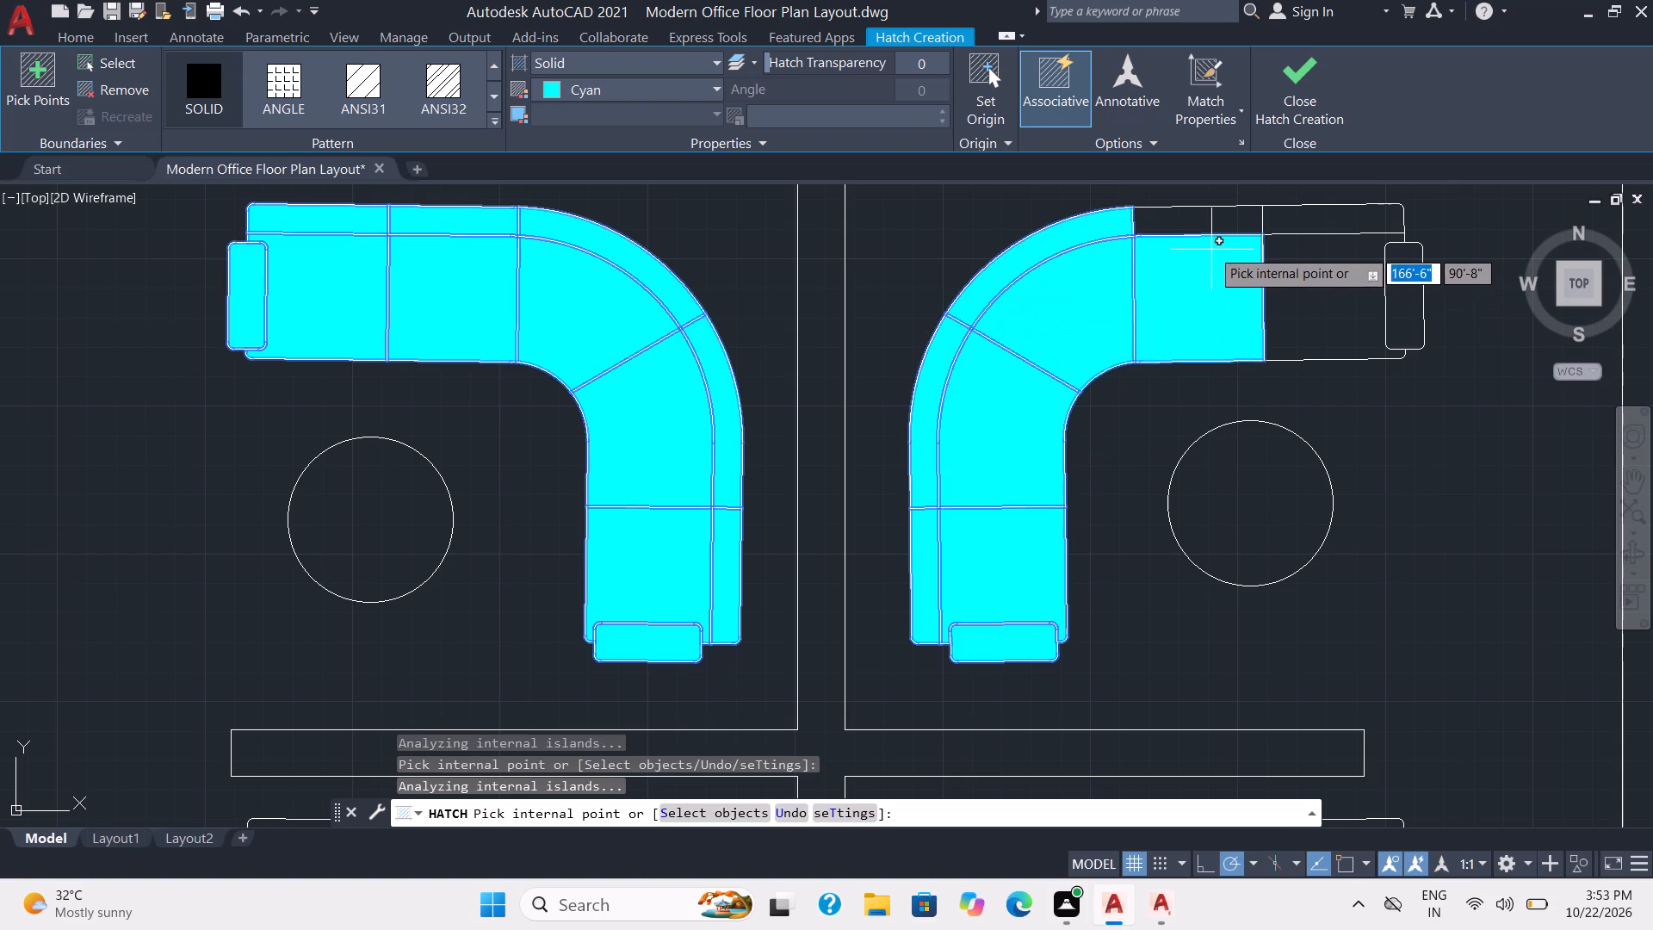
pyautogui.click(1207, 222)
pyautogui.click(1337, 220)
pyautogui.click(1314, 301)
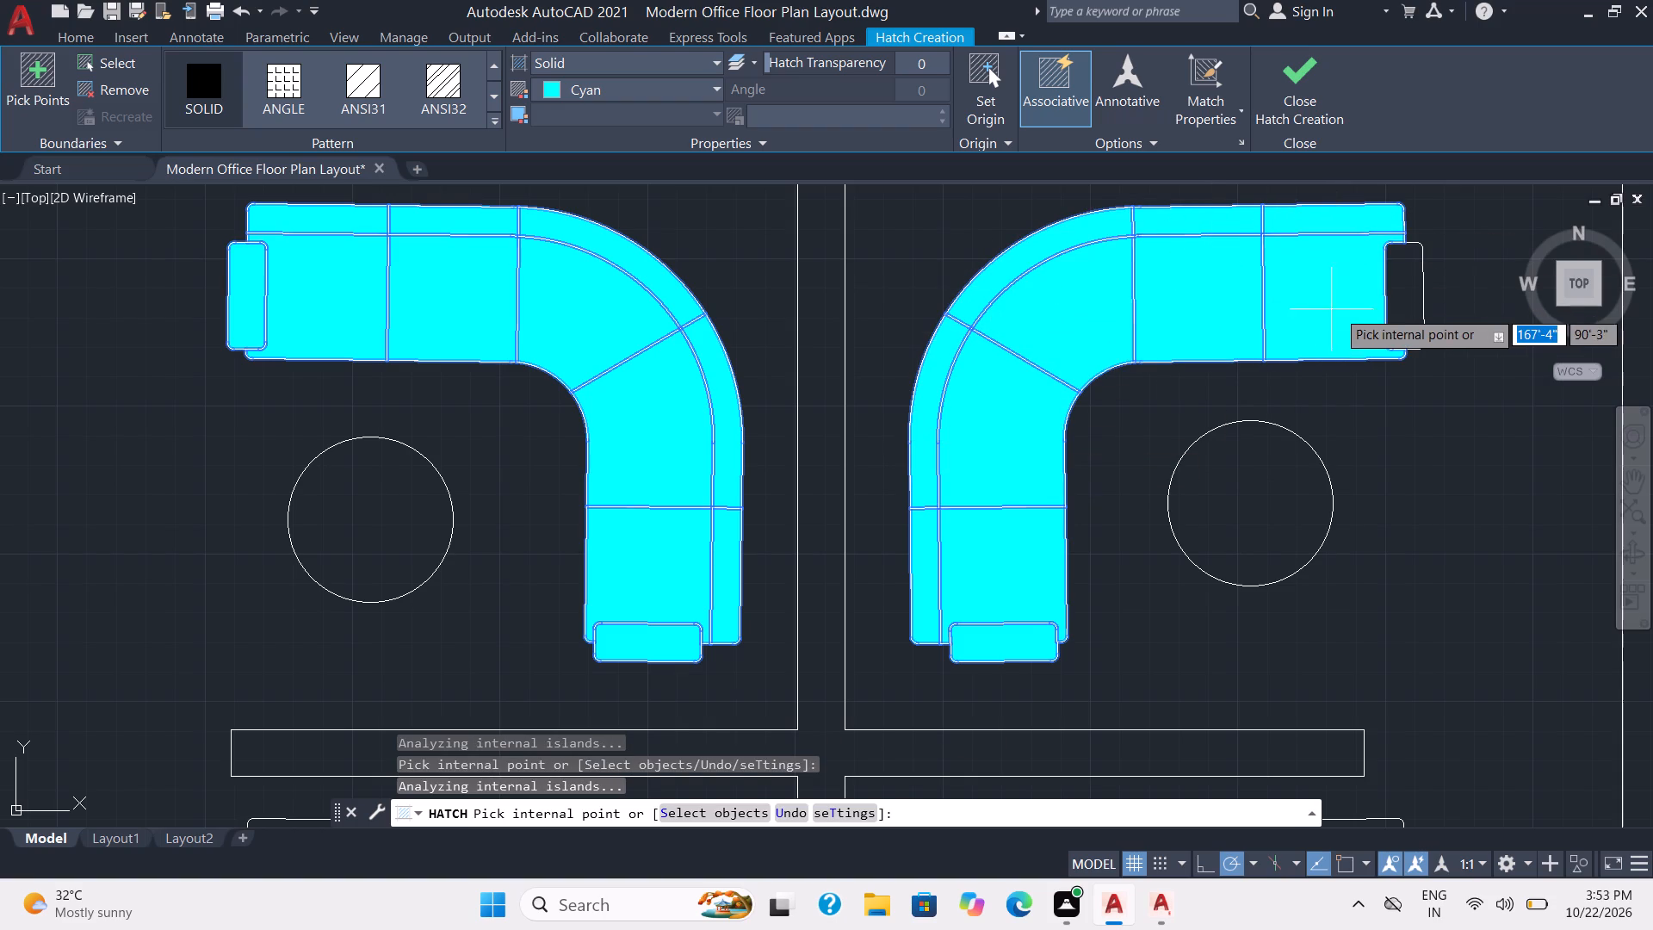
pyautogui.click(1396, 294)
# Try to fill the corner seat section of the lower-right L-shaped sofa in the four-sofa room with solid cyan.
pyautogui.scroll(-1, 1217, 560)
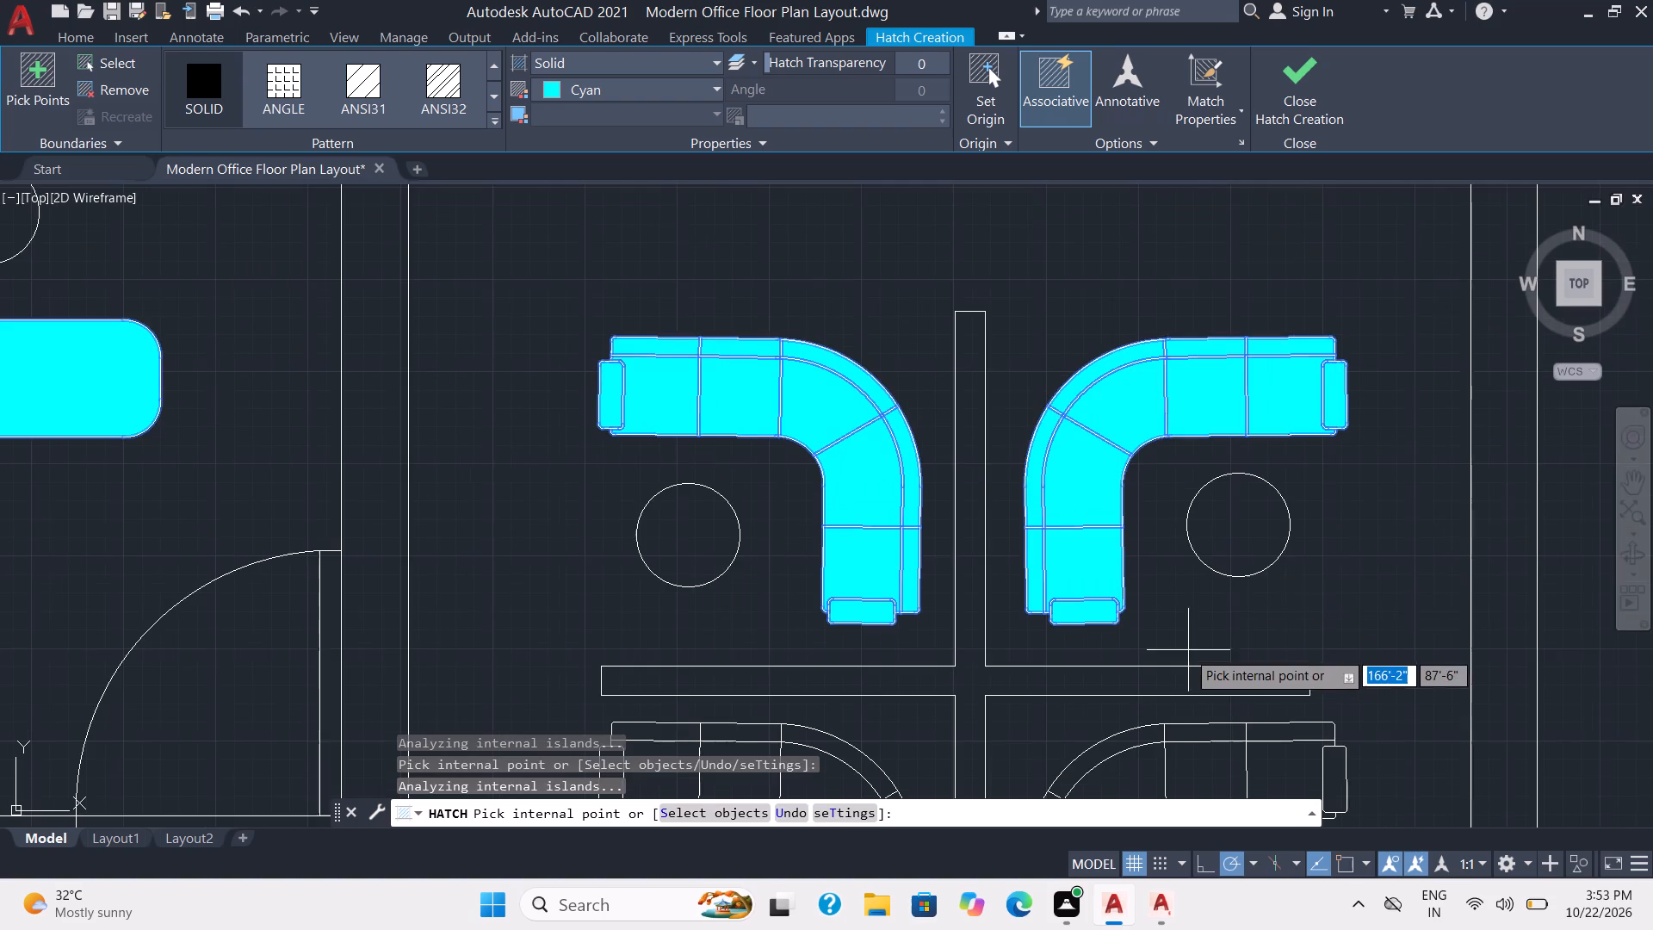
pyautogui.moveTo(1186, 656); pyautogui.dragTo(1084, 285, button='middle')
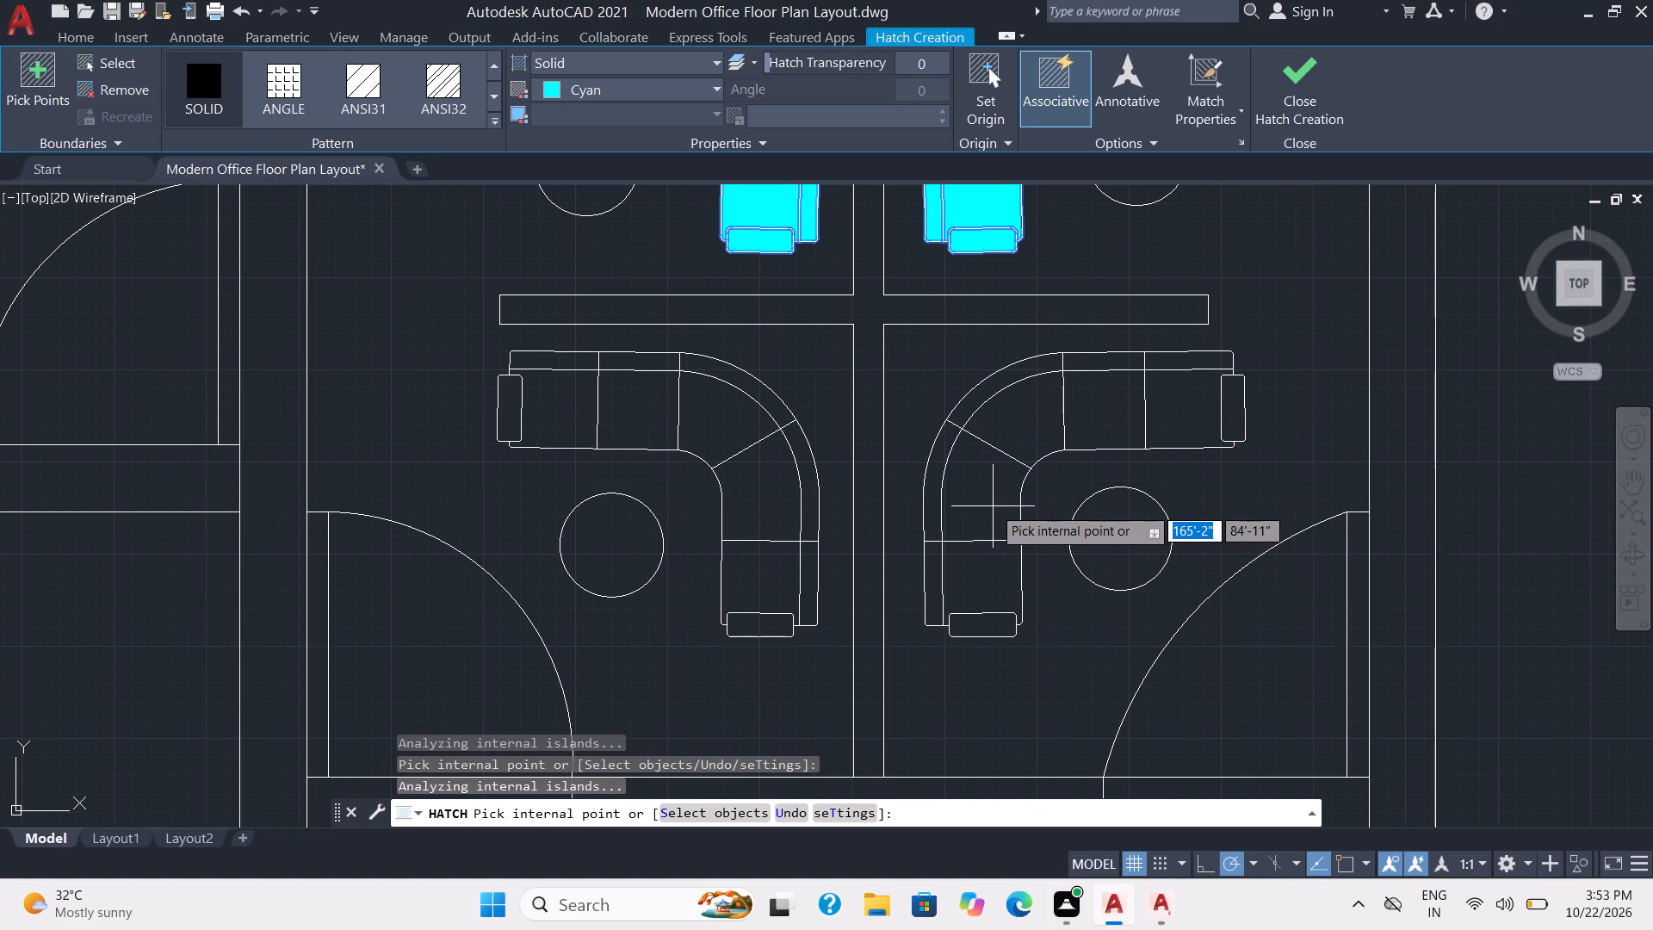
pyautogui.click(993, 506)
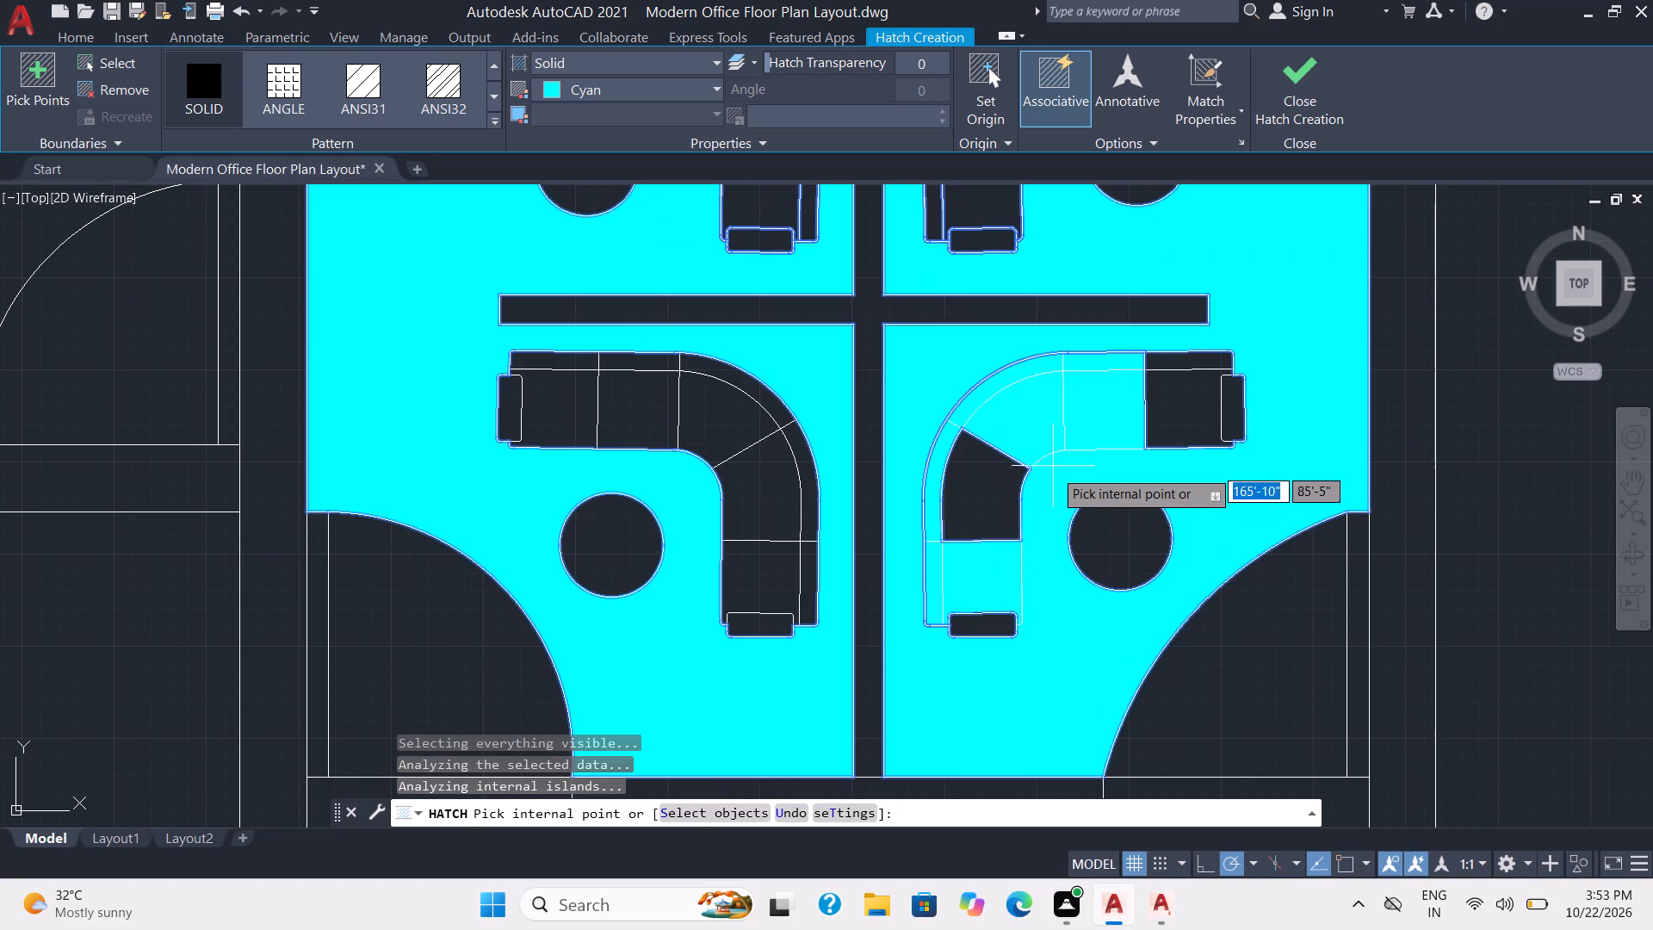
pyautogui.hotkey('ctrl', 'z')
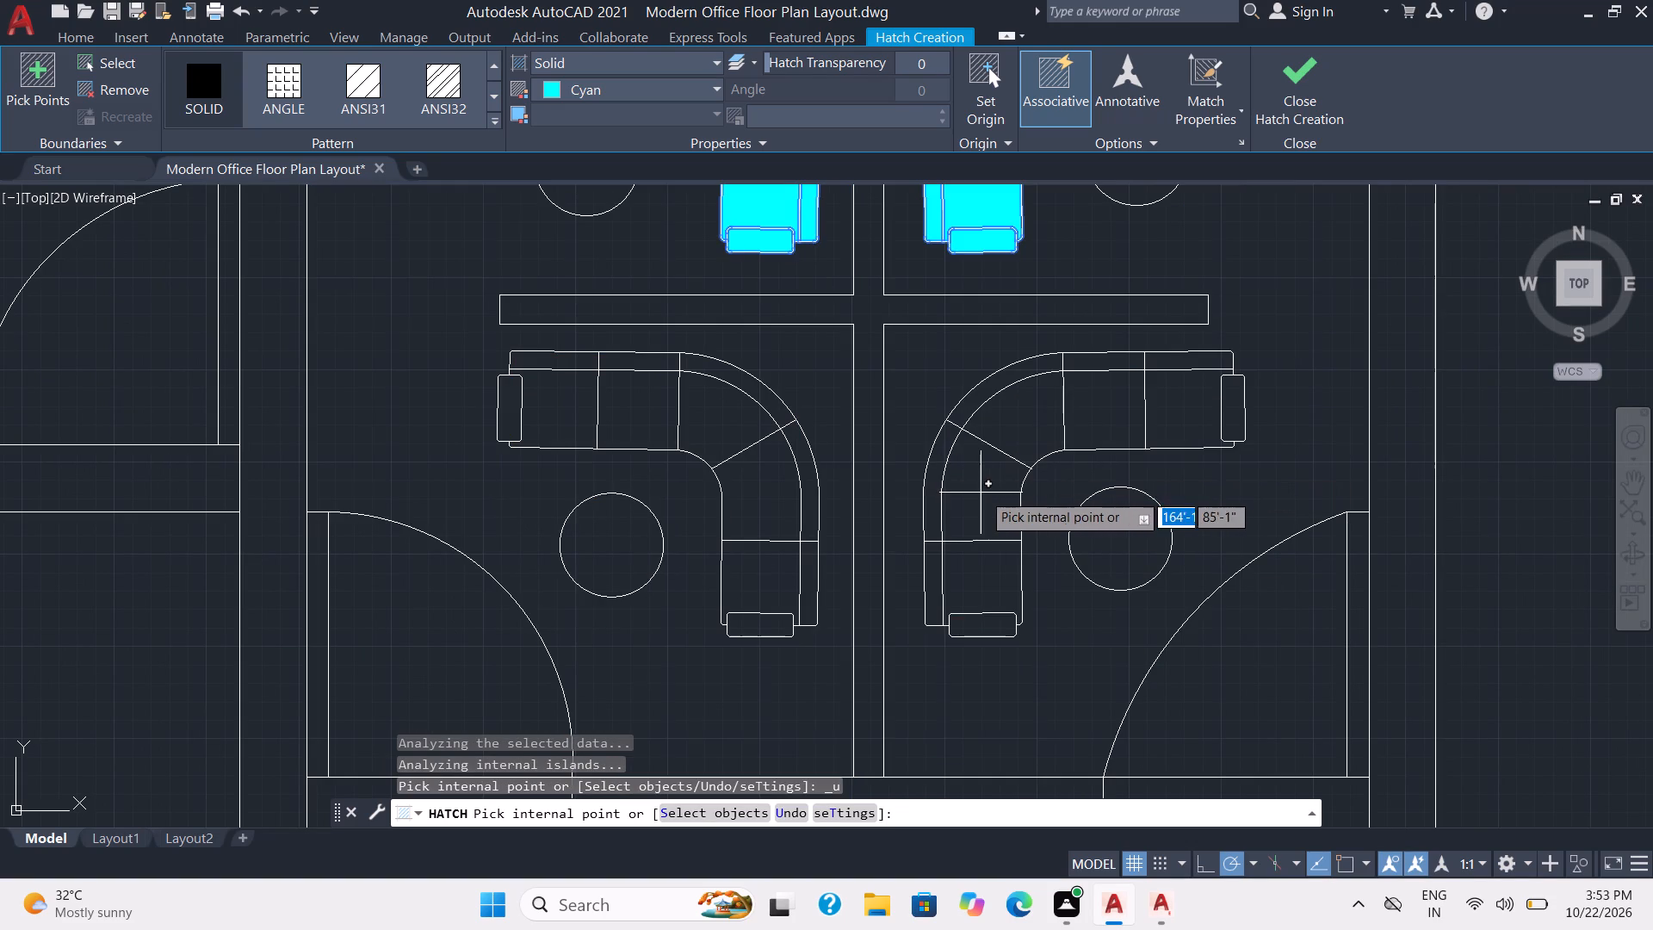
# Fill the whole lower-right L-shaped sofa in the four-sofa room with solid cyan: seats, both armrests and backrest sections.
pyautogui.click(982, 493)
pyautogui.click(1025, 416)
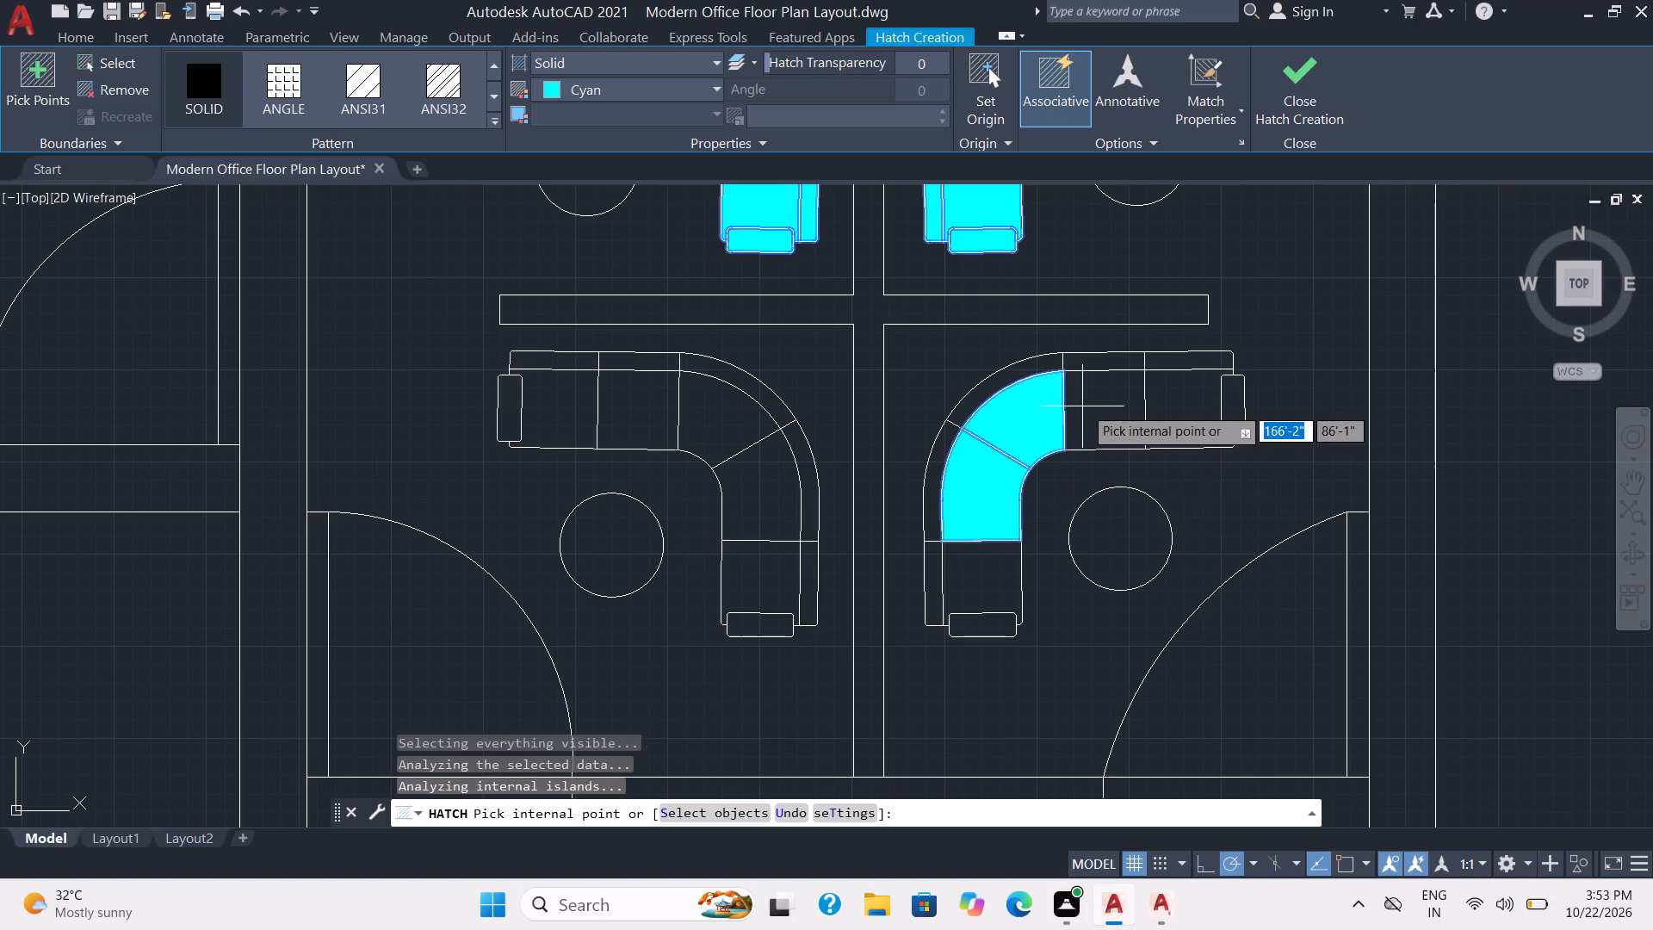
pyautogui.click(1084, 406)
pyautogui.click(1195, 393)
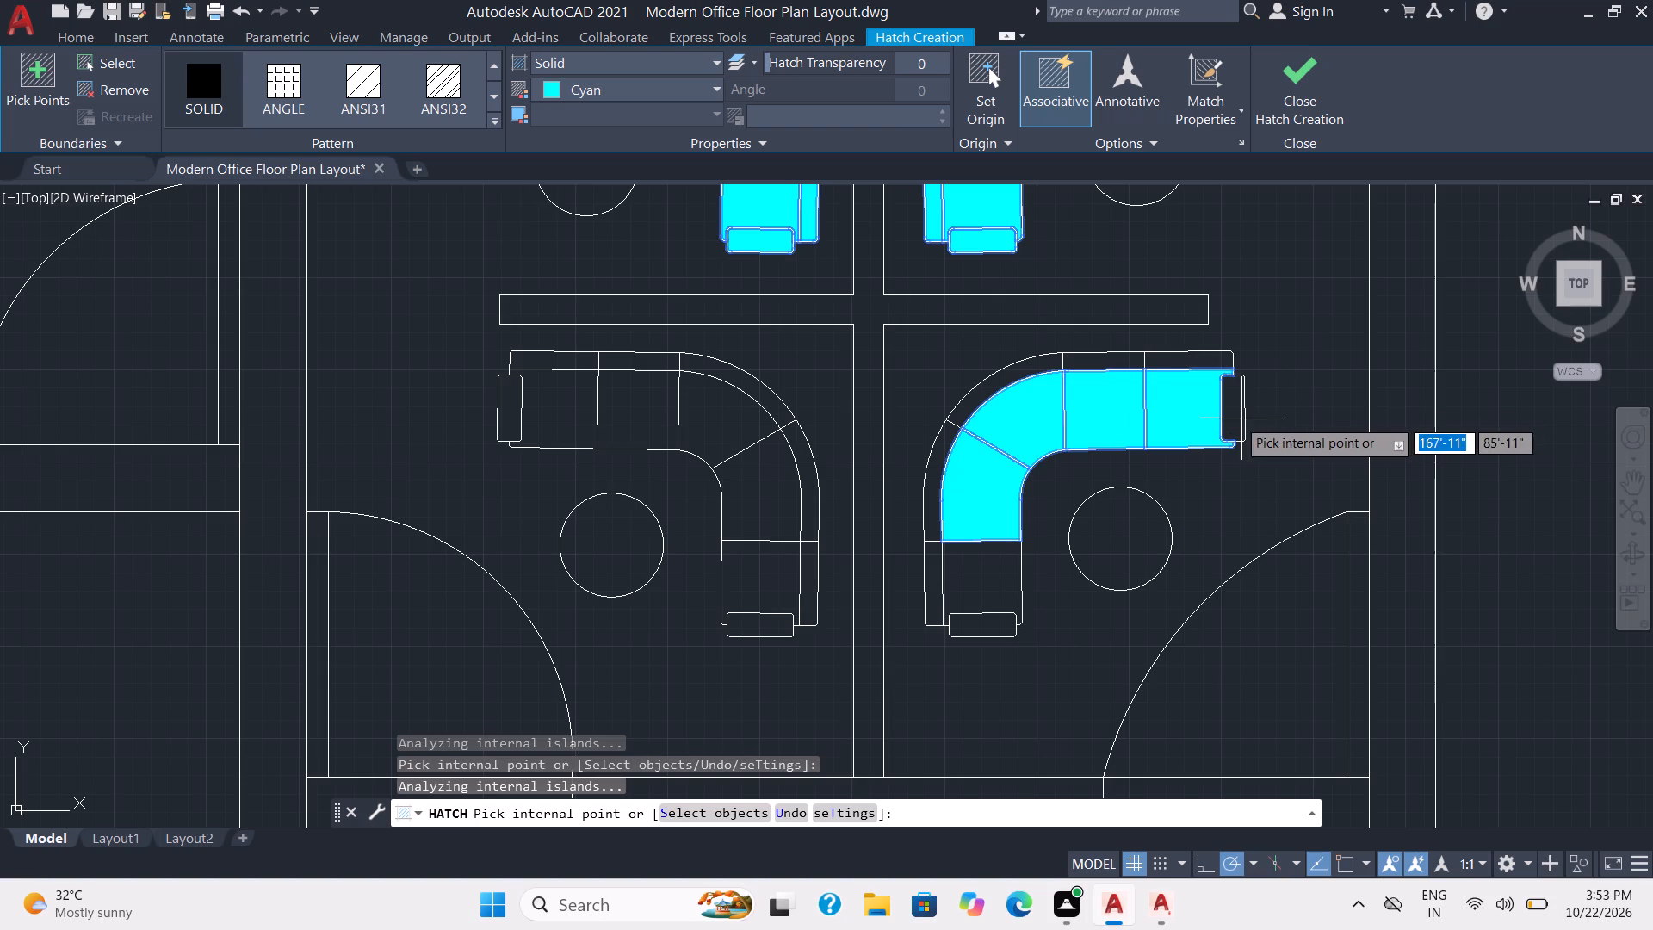
pyautogui.click(1236, 418)
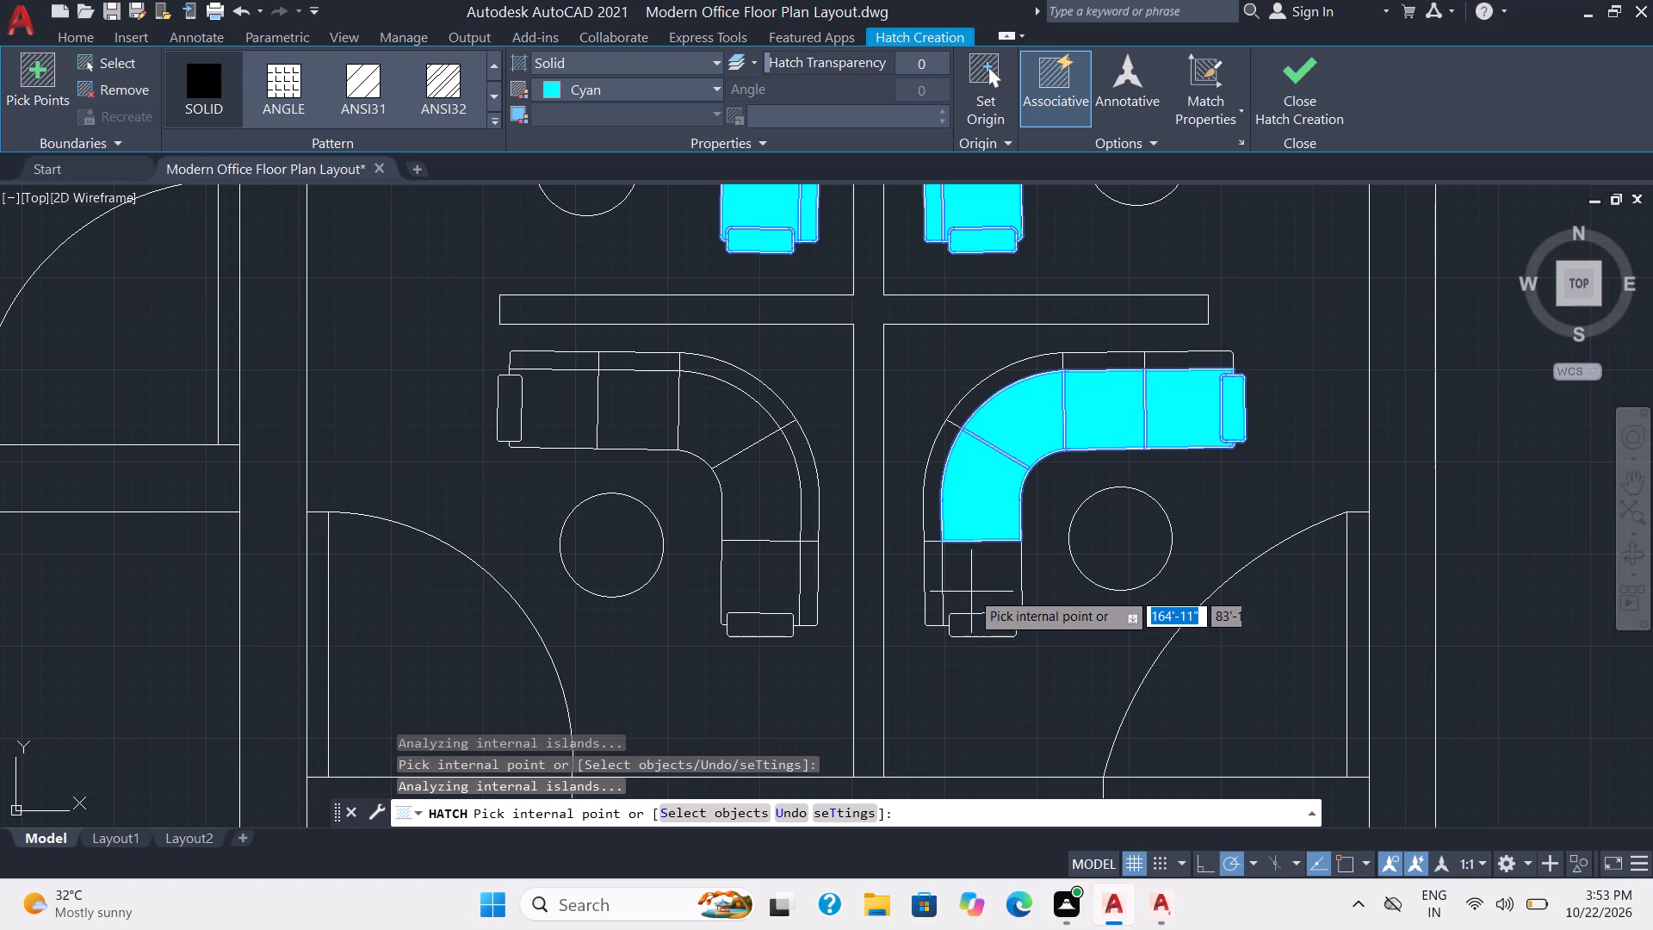
pyautogui.click(971, 592)
pyautogui.click(975, 623)
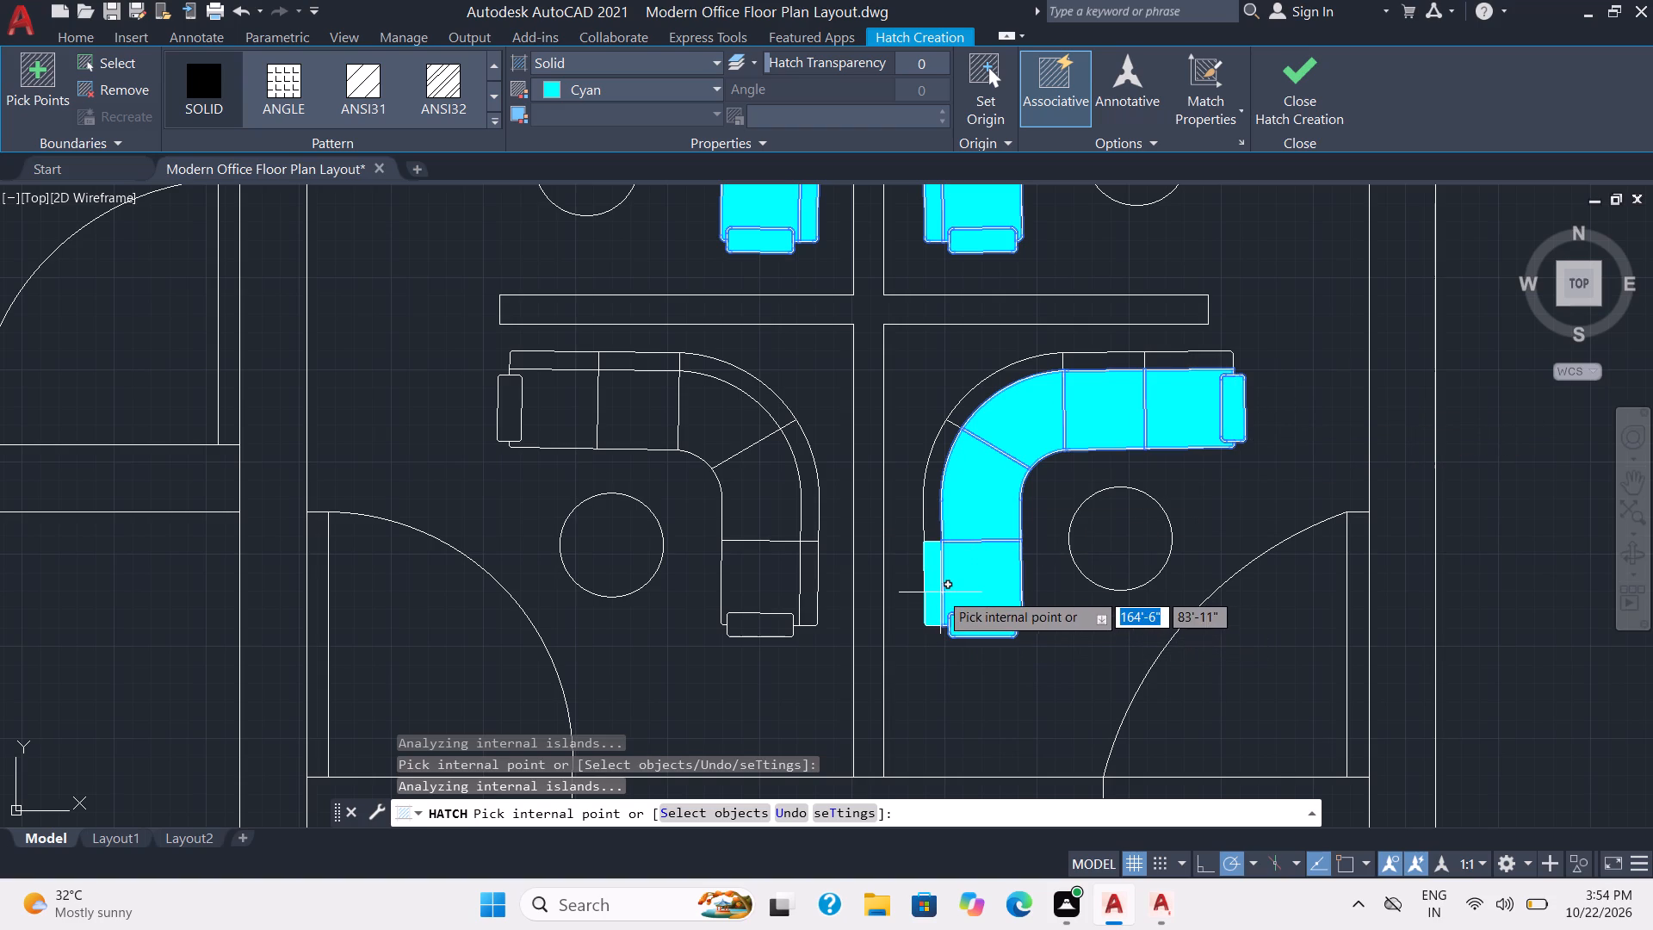
pyautogui.click(940, 592)
pyautogui.click(934, 526)
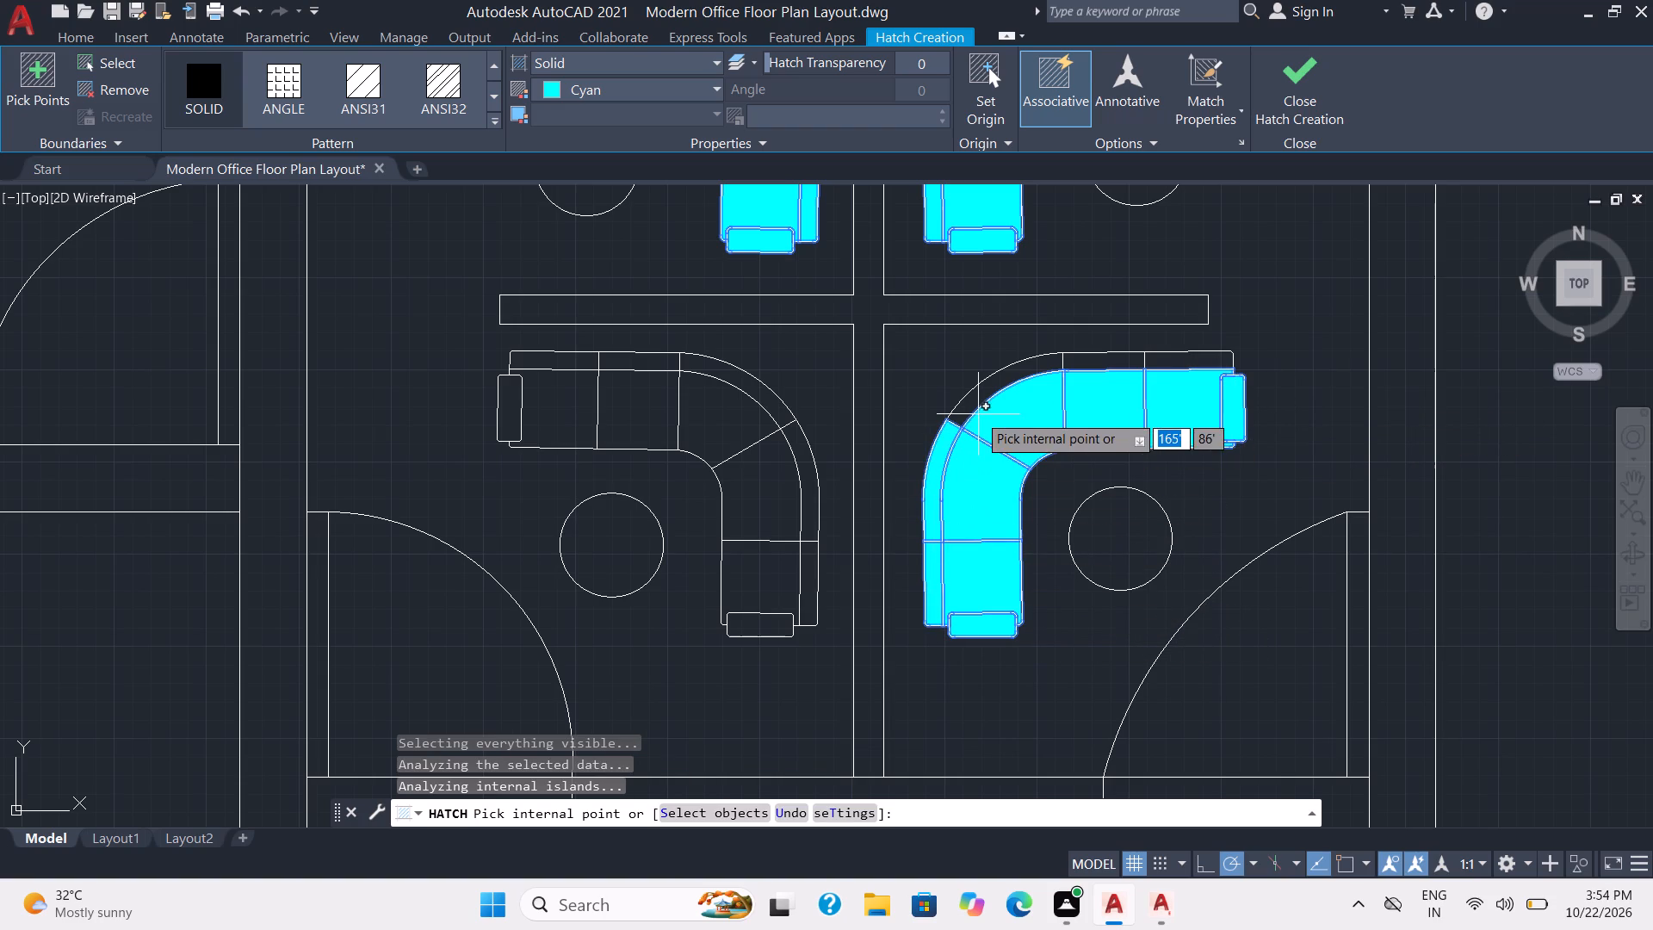
pyautogui.click(981, 403)
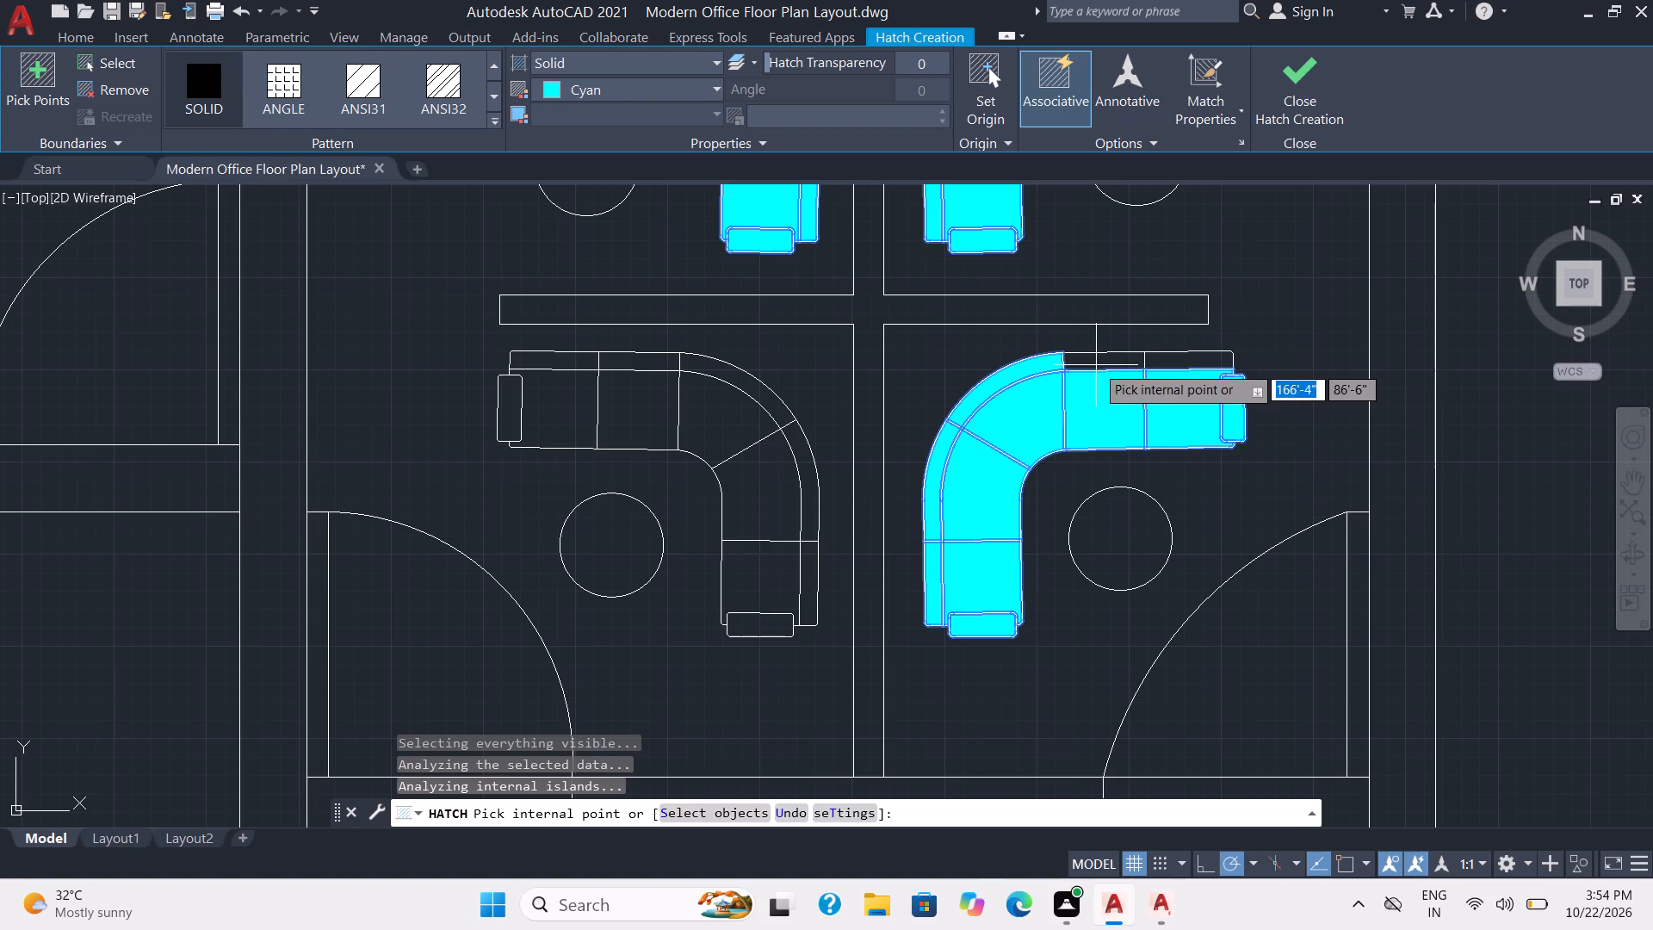
pyautogui.click(1096, 365)
pyautogui.click(1187, 366)
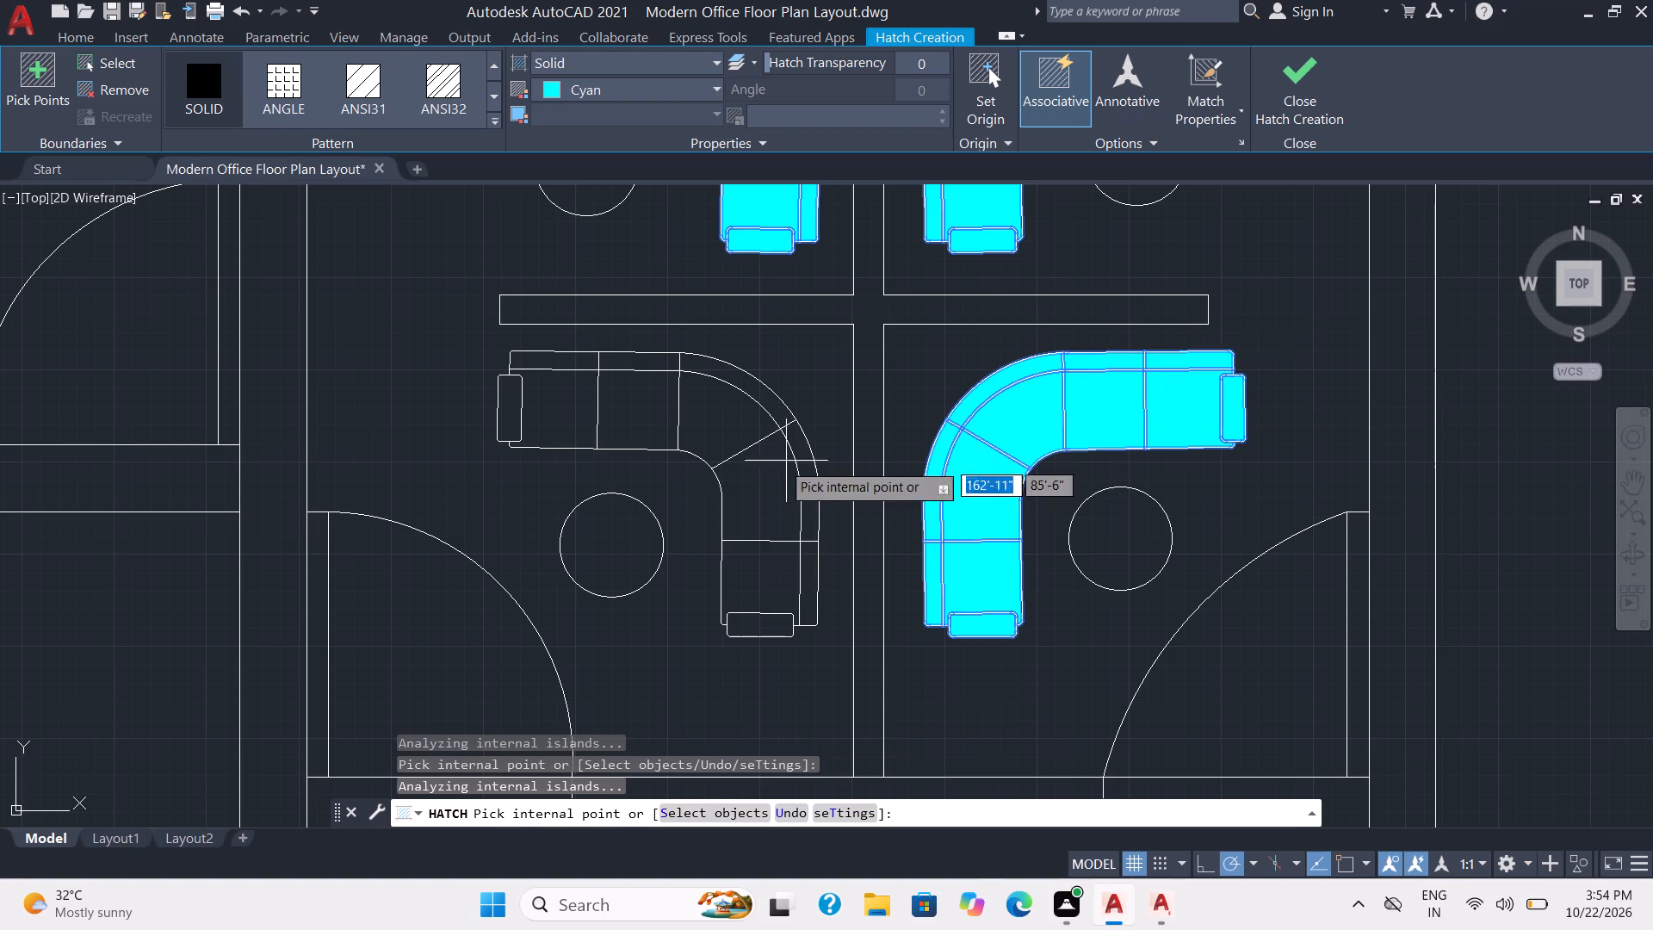
# Fill the whole lower-left L-shaped sofa in the four-sofa room with solid cyan: seats, both armrests and backrest sections.
pyautogui.click(765, 505)
pyautogui.click(754, 553)
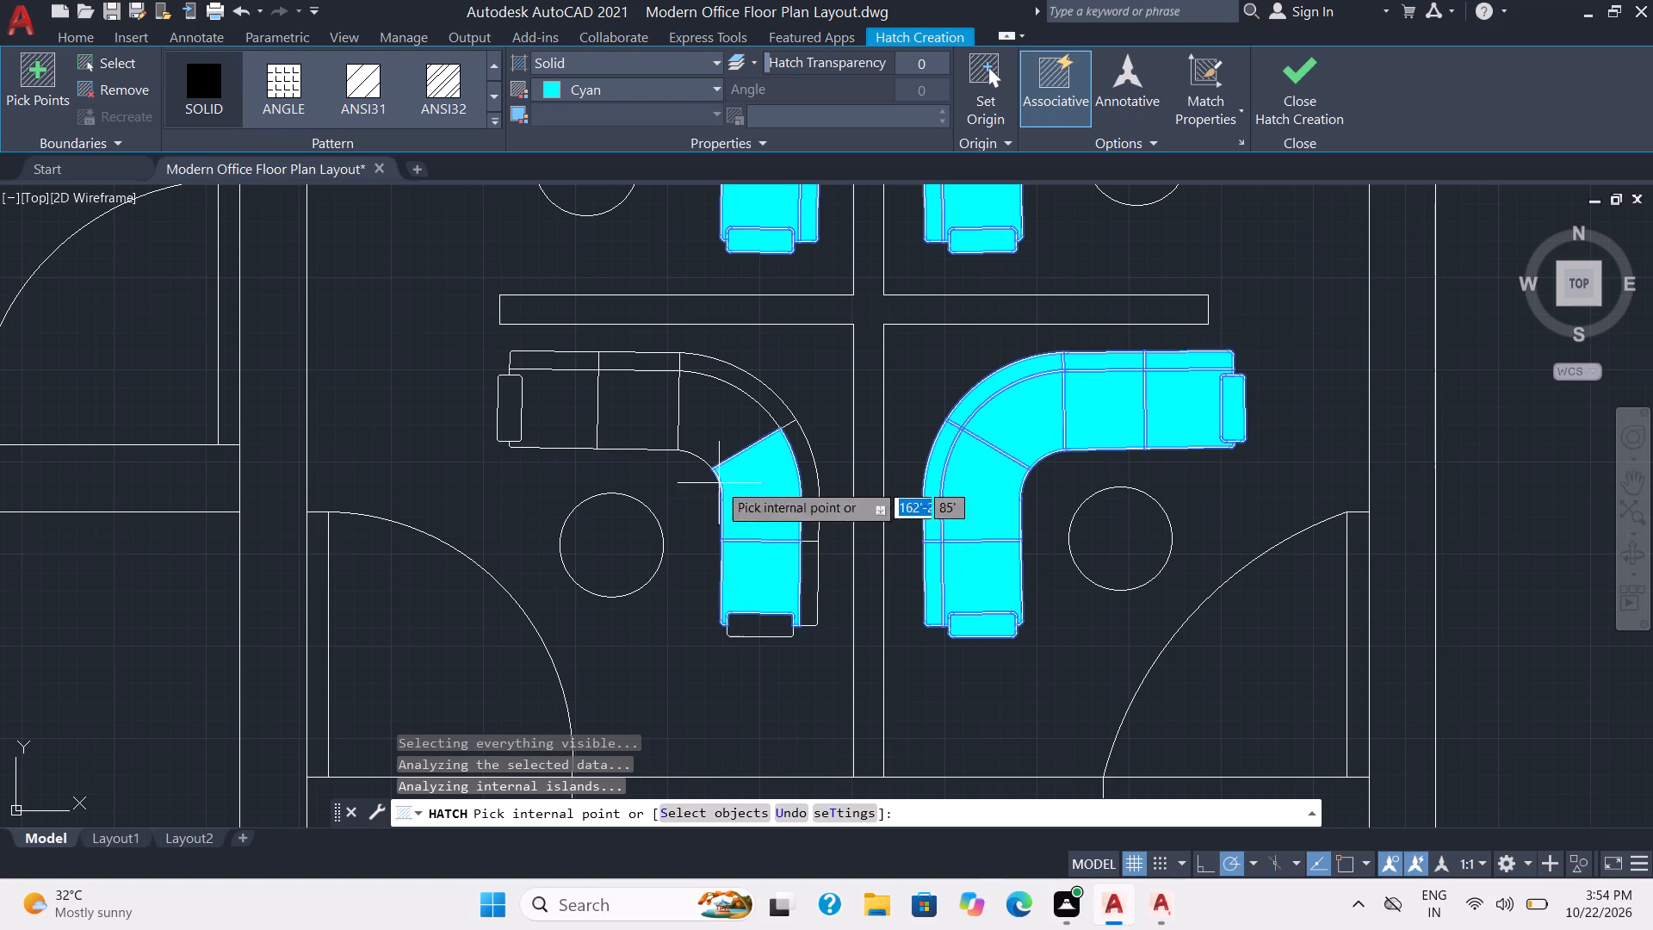
pyautogui.click(701, 429)
pyautogui.click(631, 419)
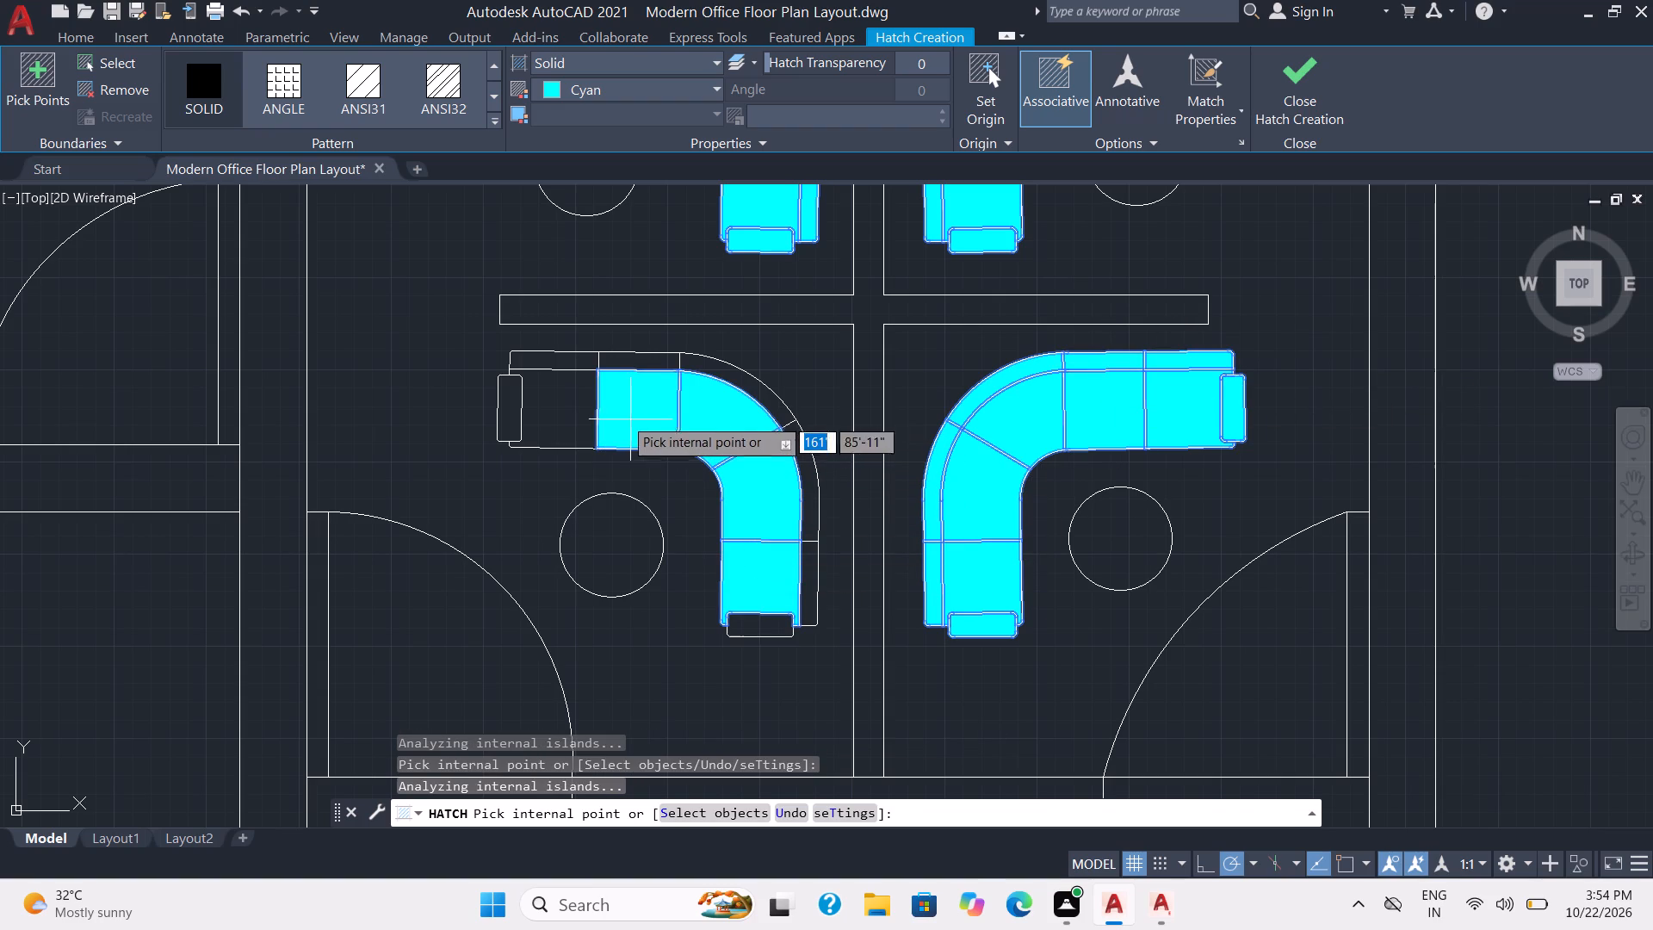
pyautogui.click(581, 407)
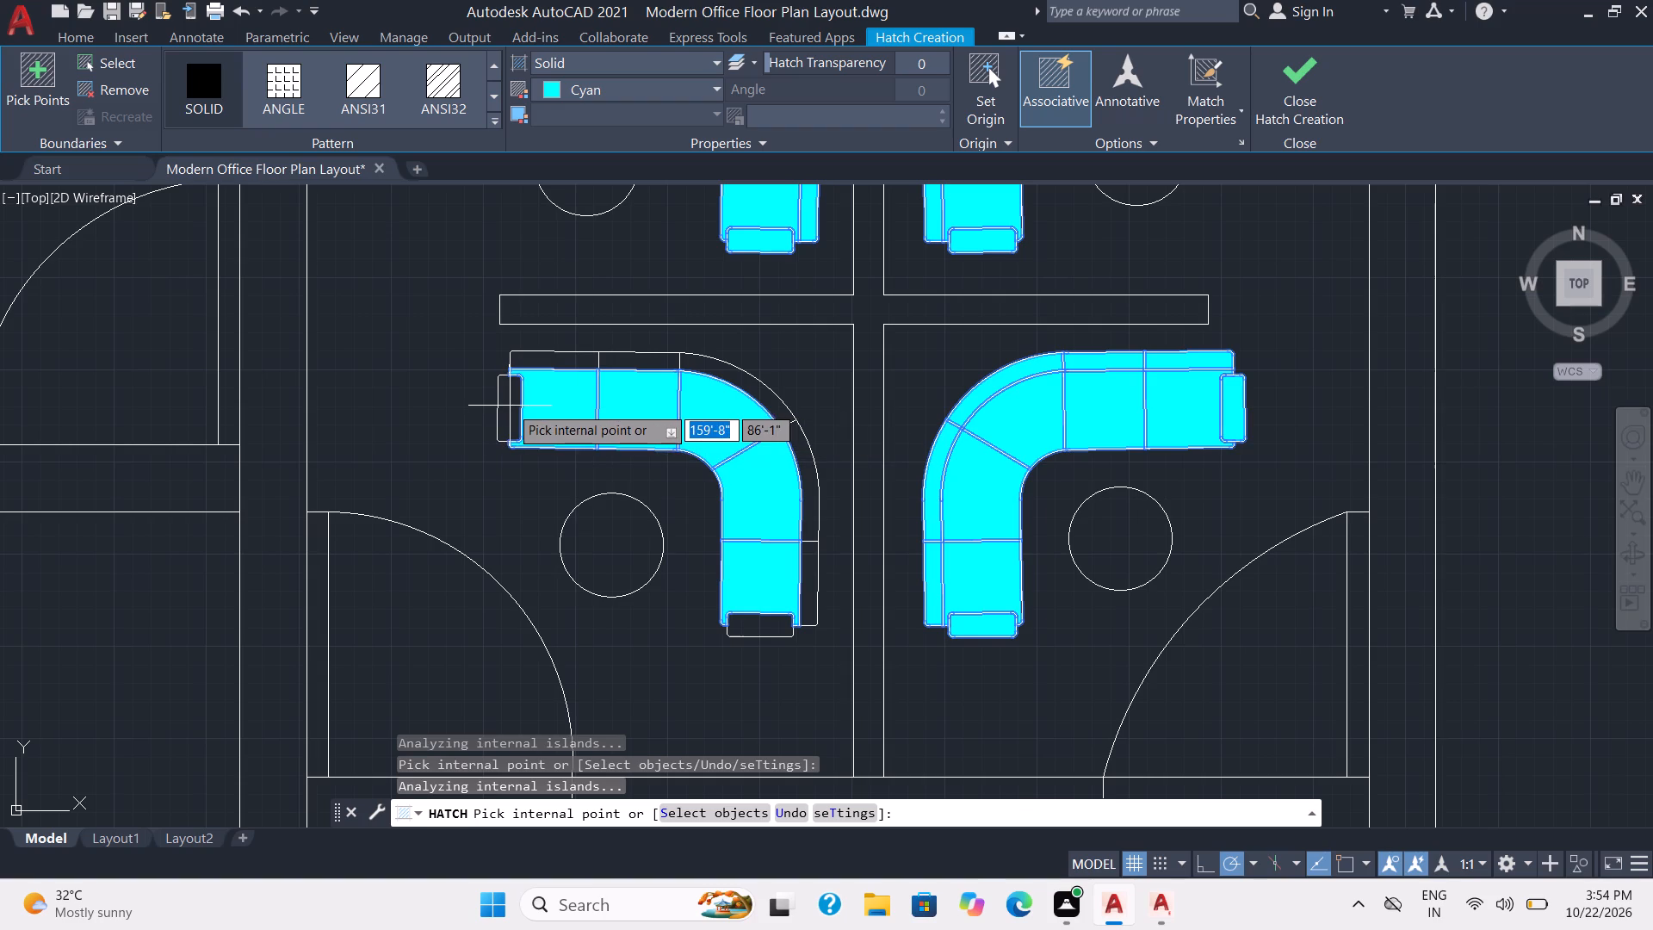
pyautogui.click(510, 406)
pyautogui.click(561, 363)
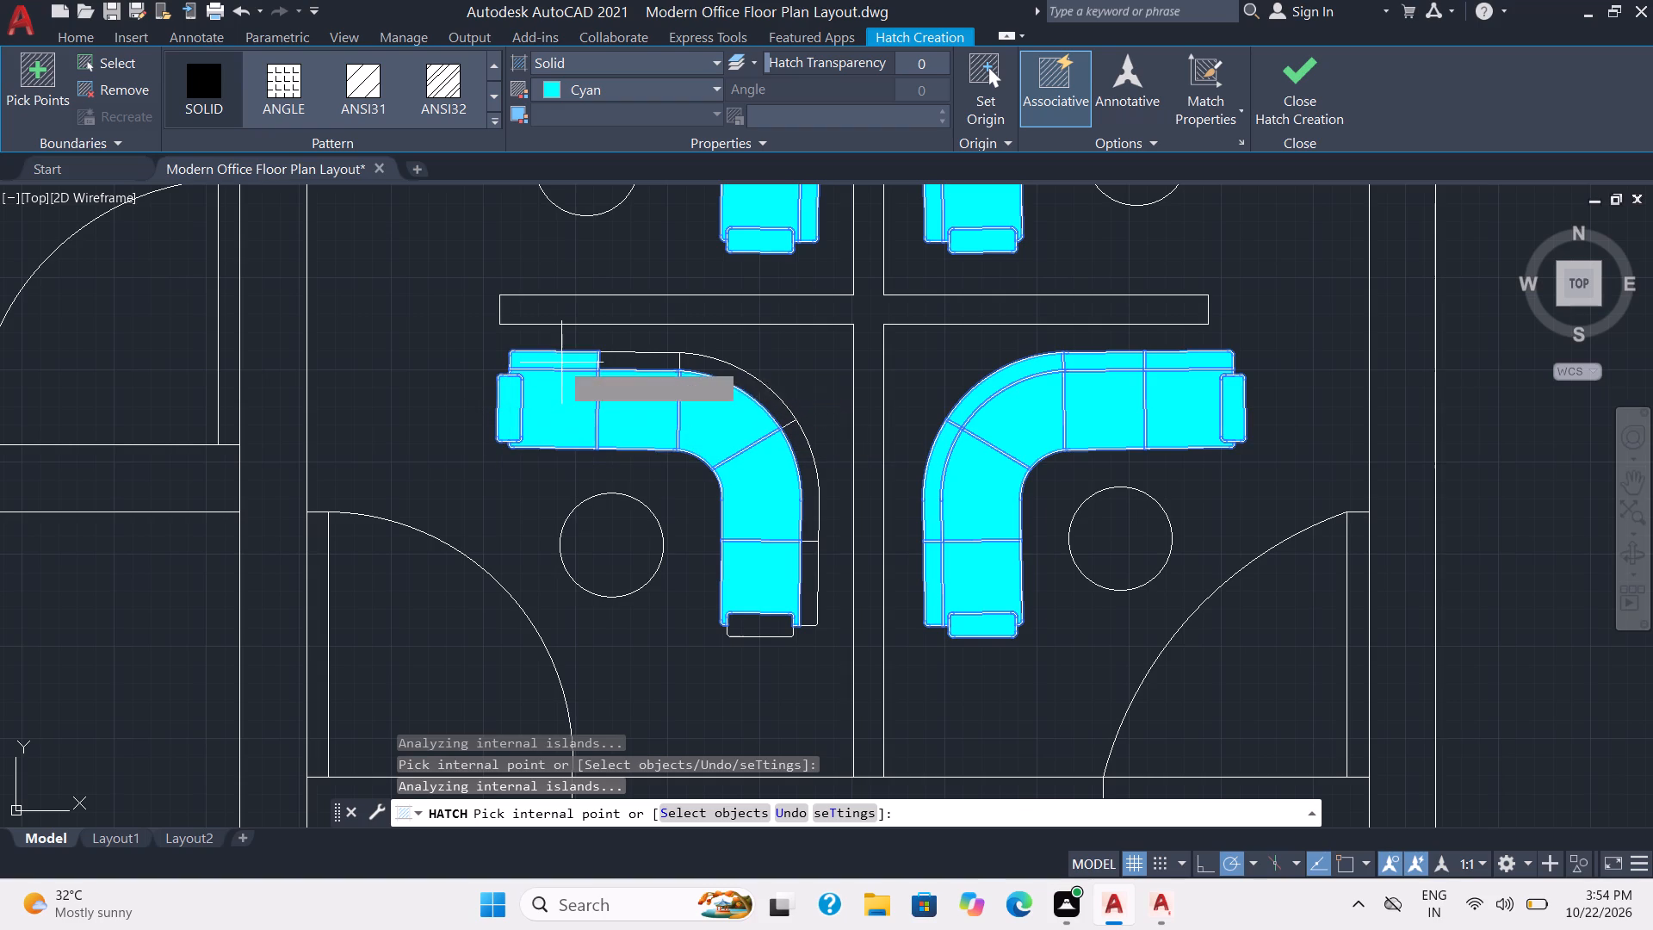
pyautogui.click(664, 366)
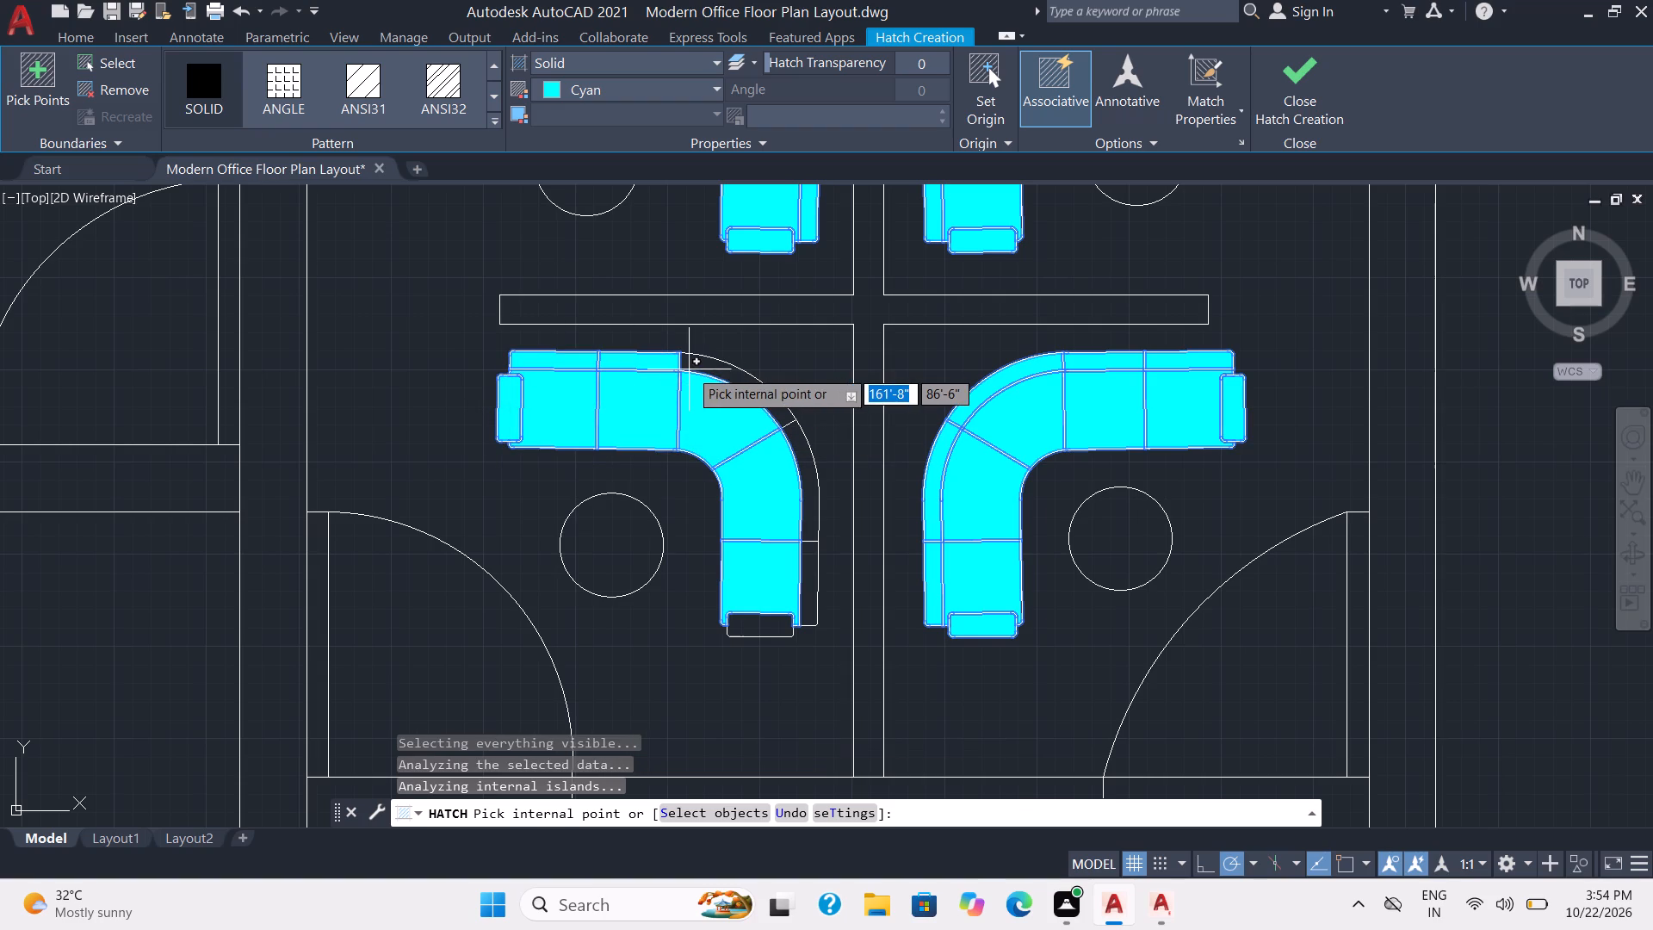
pyautogui.click(700, 369)
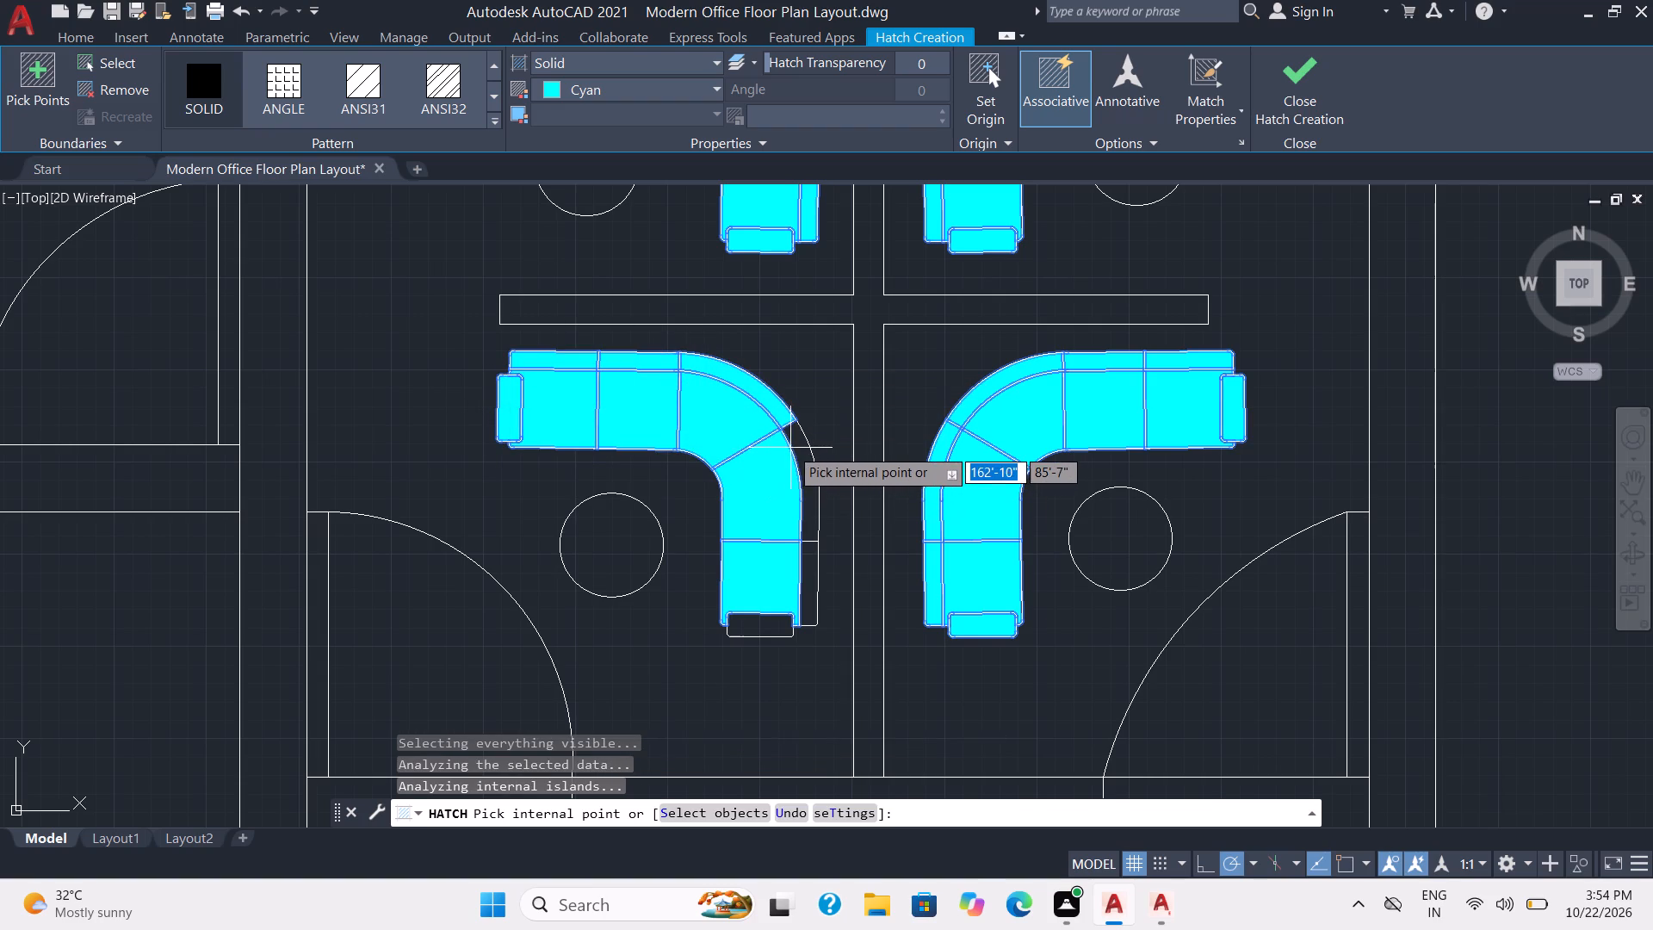
pyautogui.click(794, 447)
pyautogui.click(806, 577)
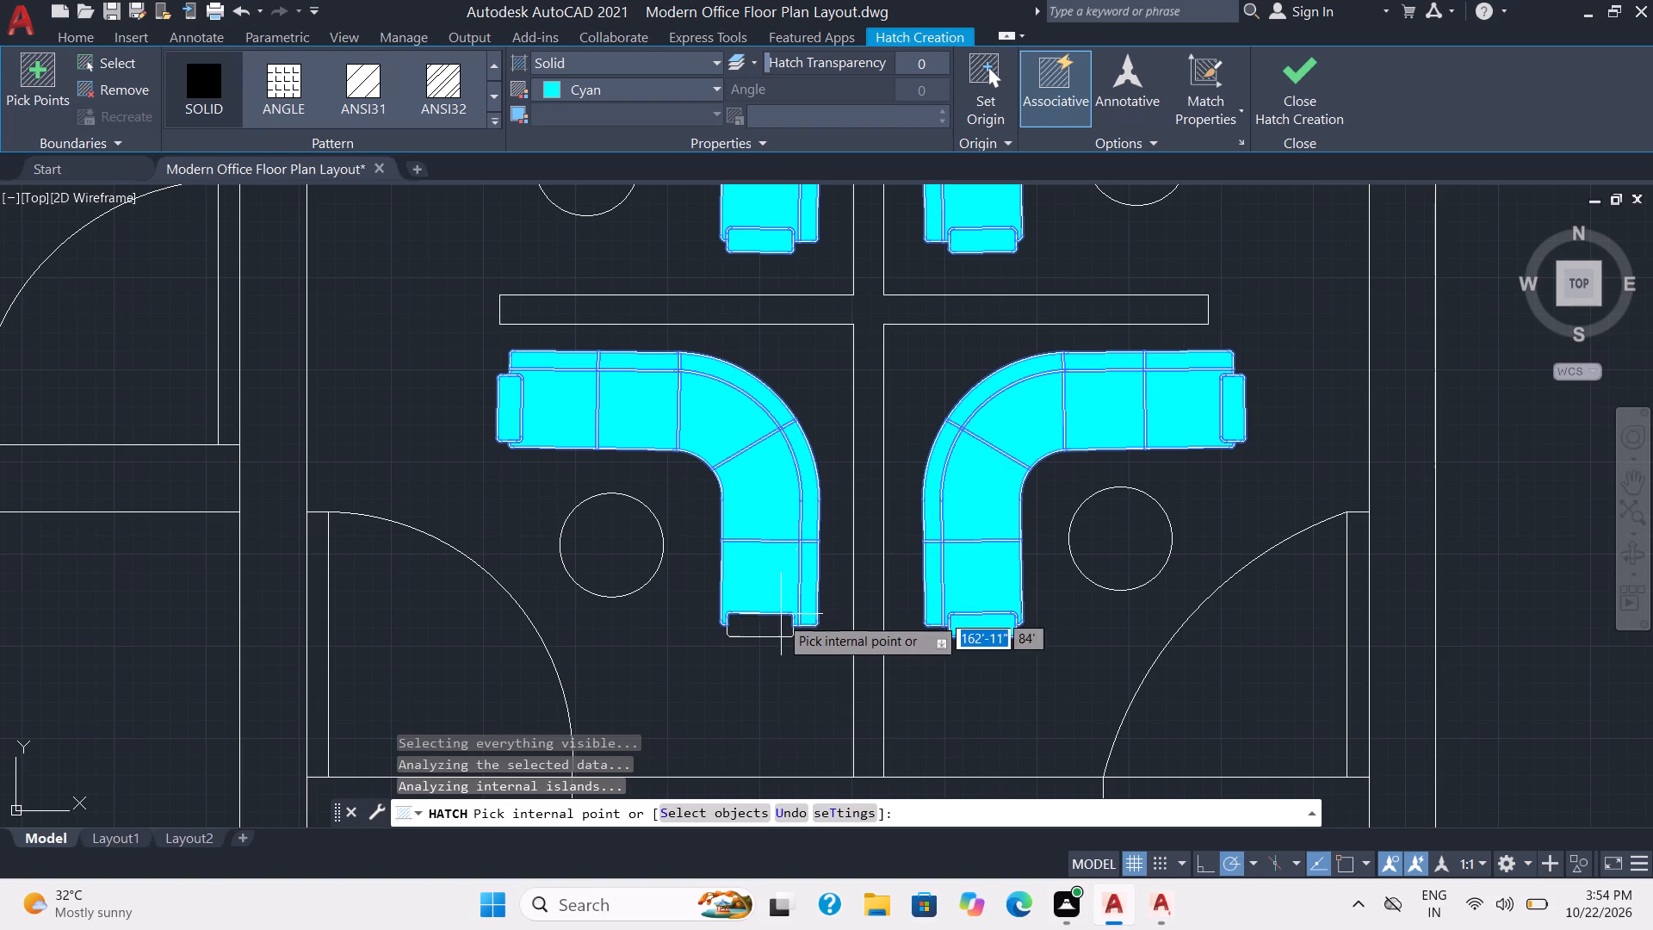
pyautogui.click(776, 623)
# Fill the two-seat sofa above the small round table with four chairs with solid cyan: seats, armrests, backrest and rear strip.
pyautogui.scroll(-2, 876, 555)
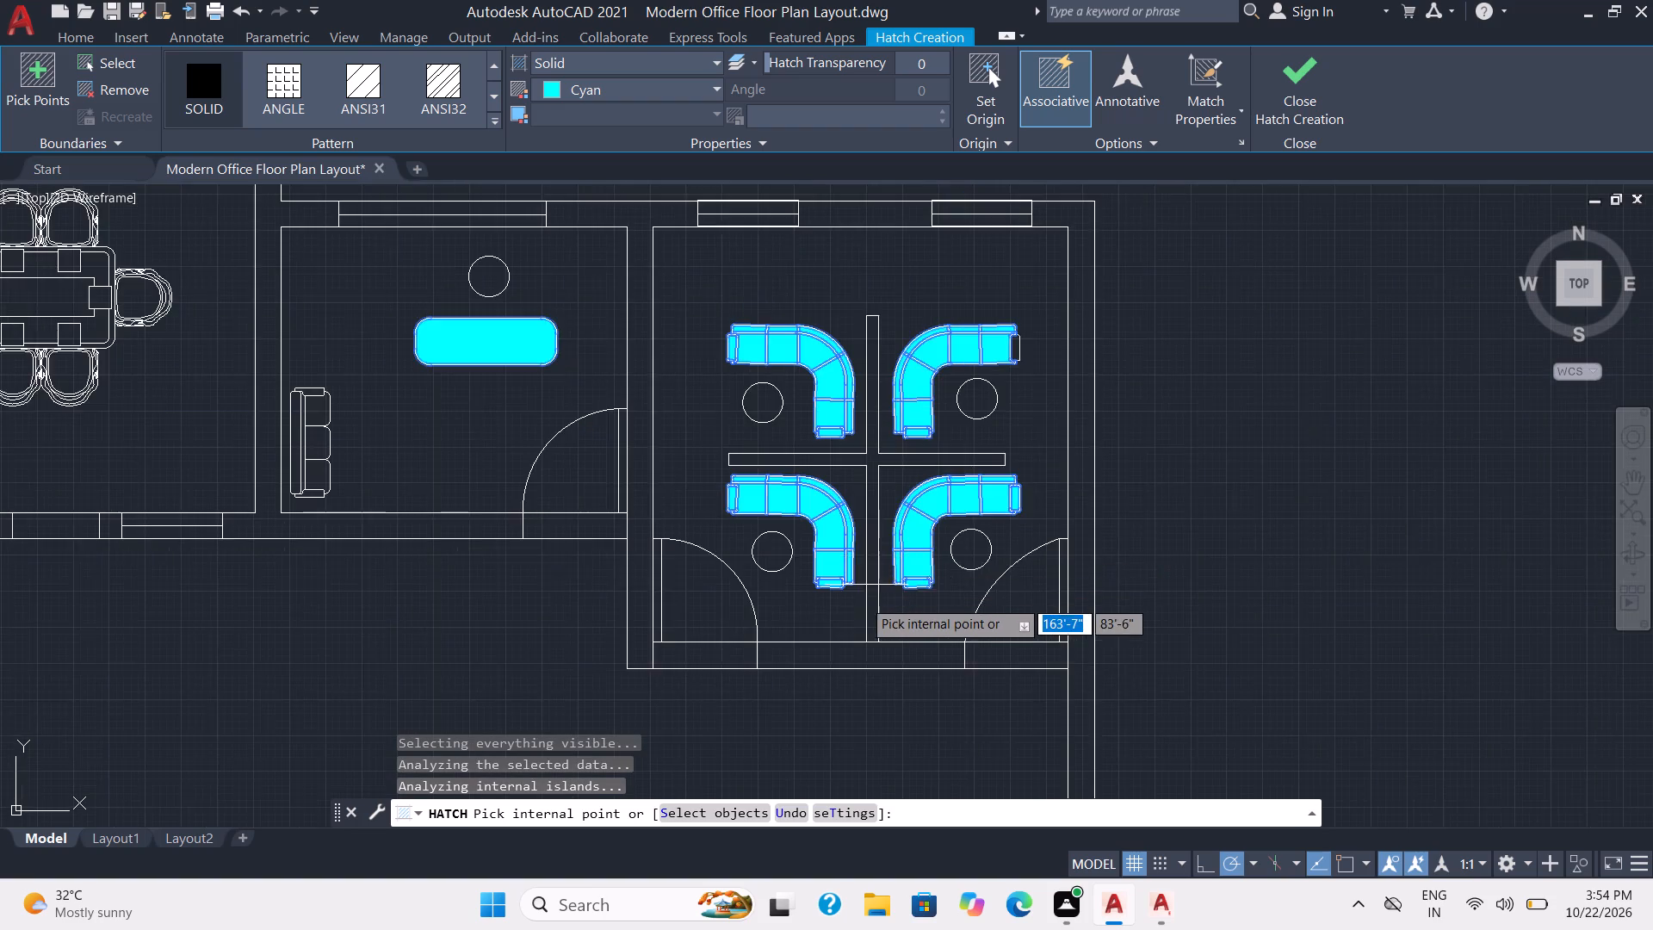
pyautogui.scroll(-1, 861, 606)
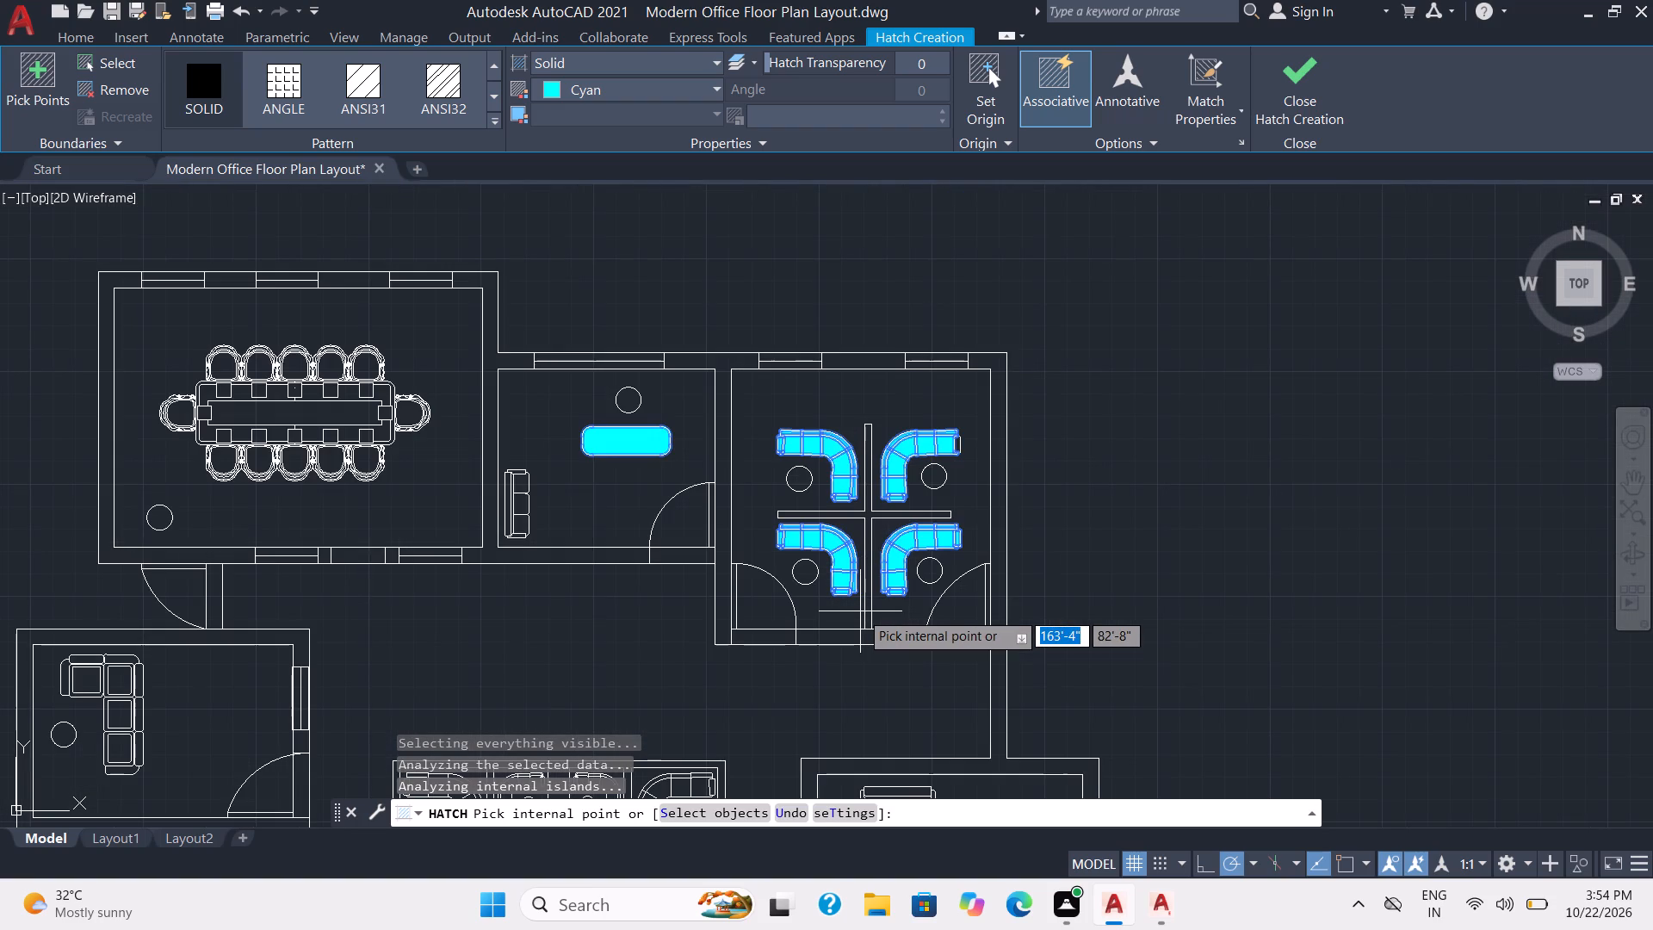
pyautogui.moveTo(578, 654); pyautogui.dragTo(851, 542, button='middle')
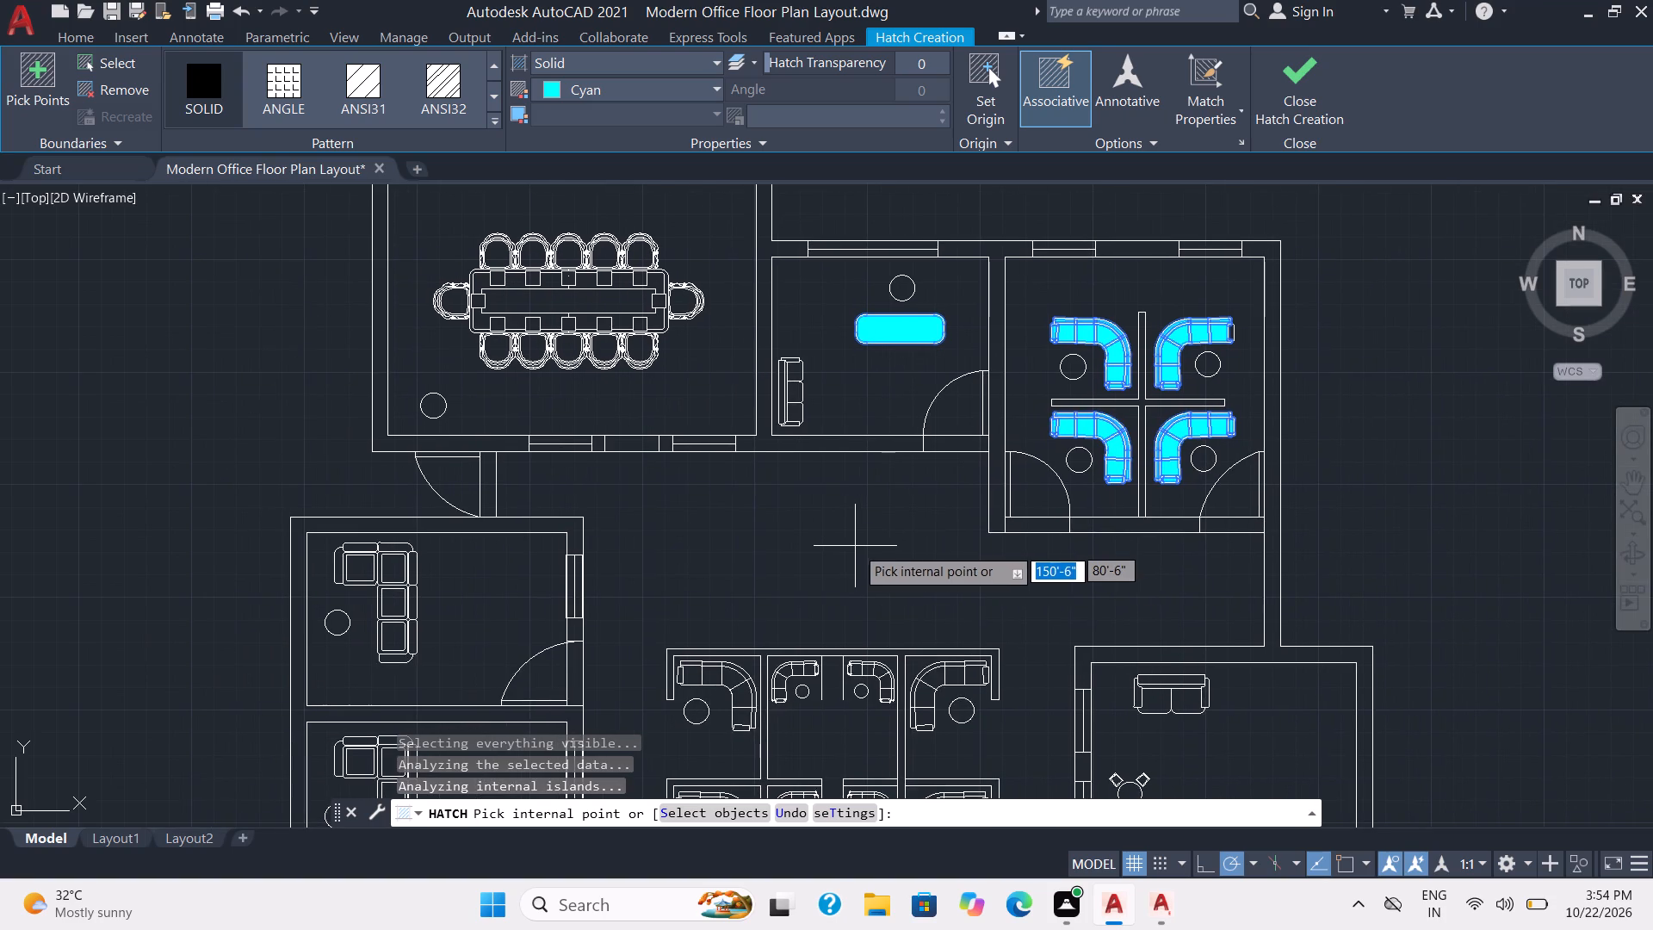
pyautogui.scroll(2, 1130, 657)
pyautogui.moveTo(1172, 759); pyautogui.dragTo(1172, 733, button='middle')
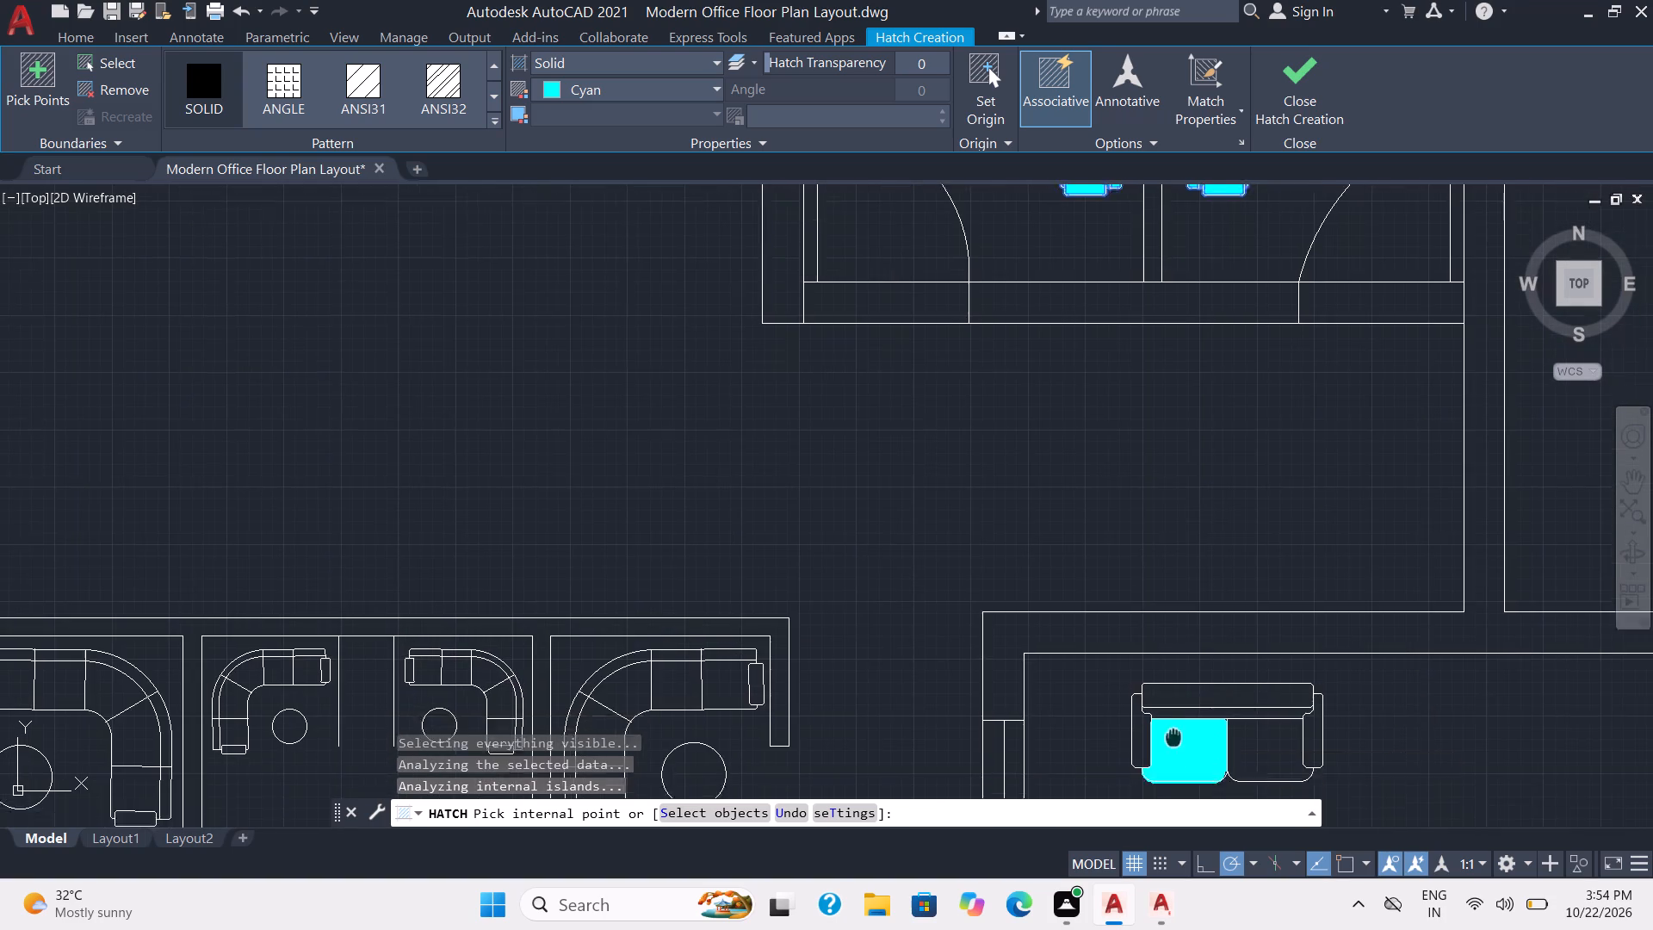
pyautogui.moveTo(1172, 733); pyautogui.dragTo(1016, 521, button='middle')
pyautogui.click(1084, 530)
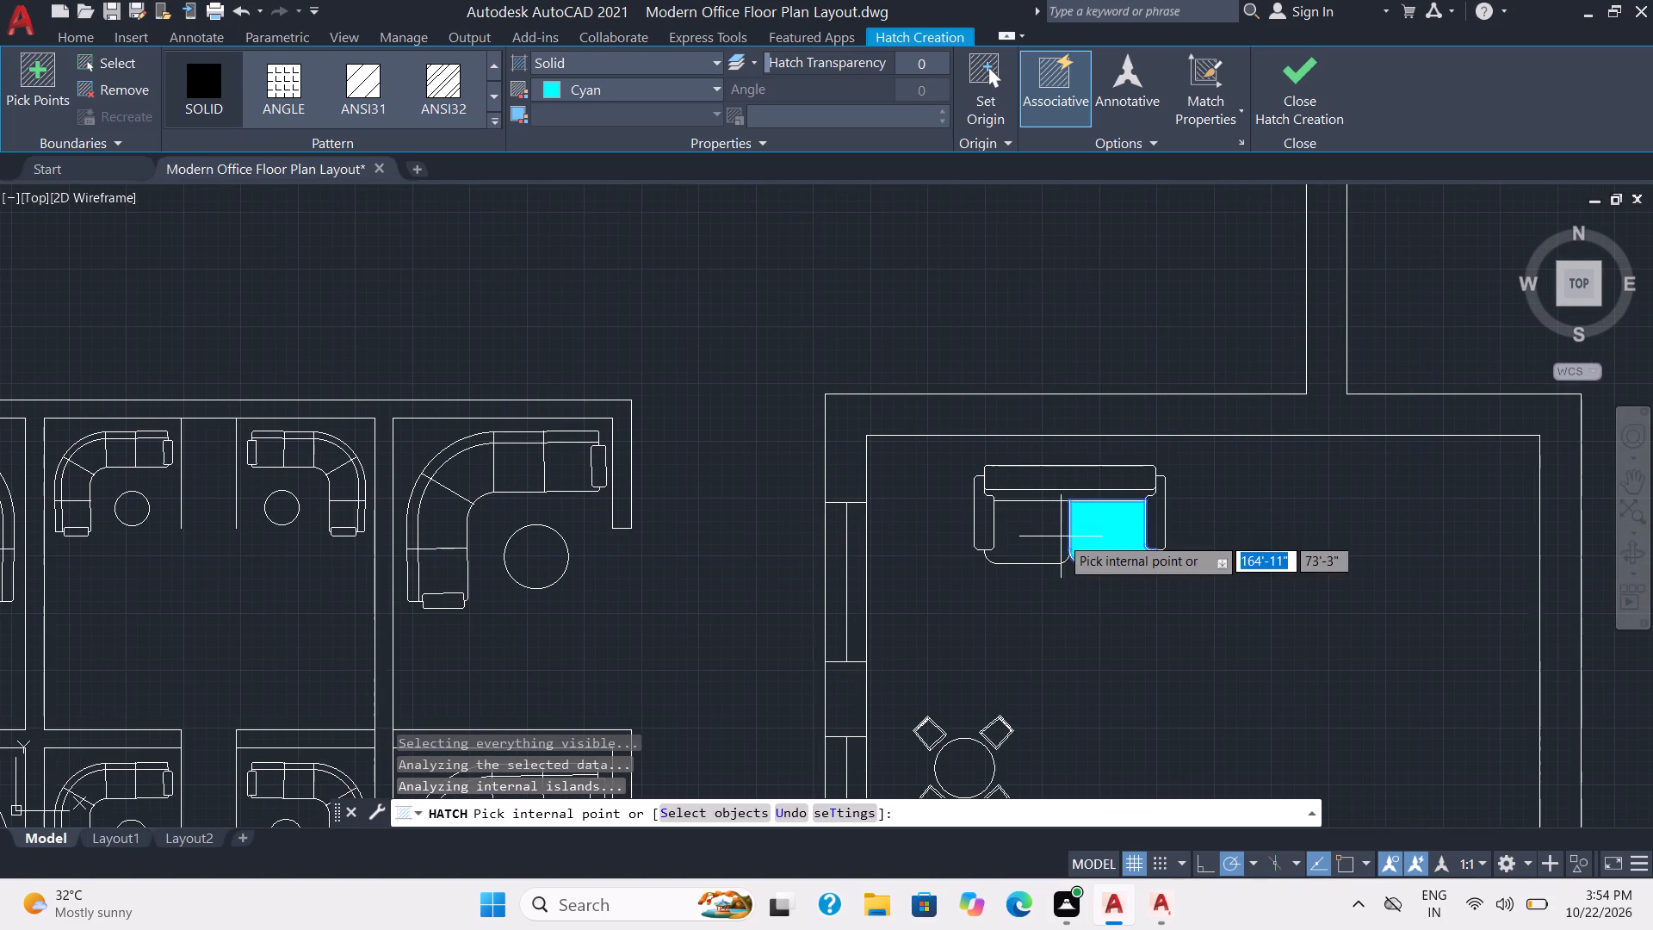
pyautogui.click(1061, 536)
pyautogui.click(987, 521)
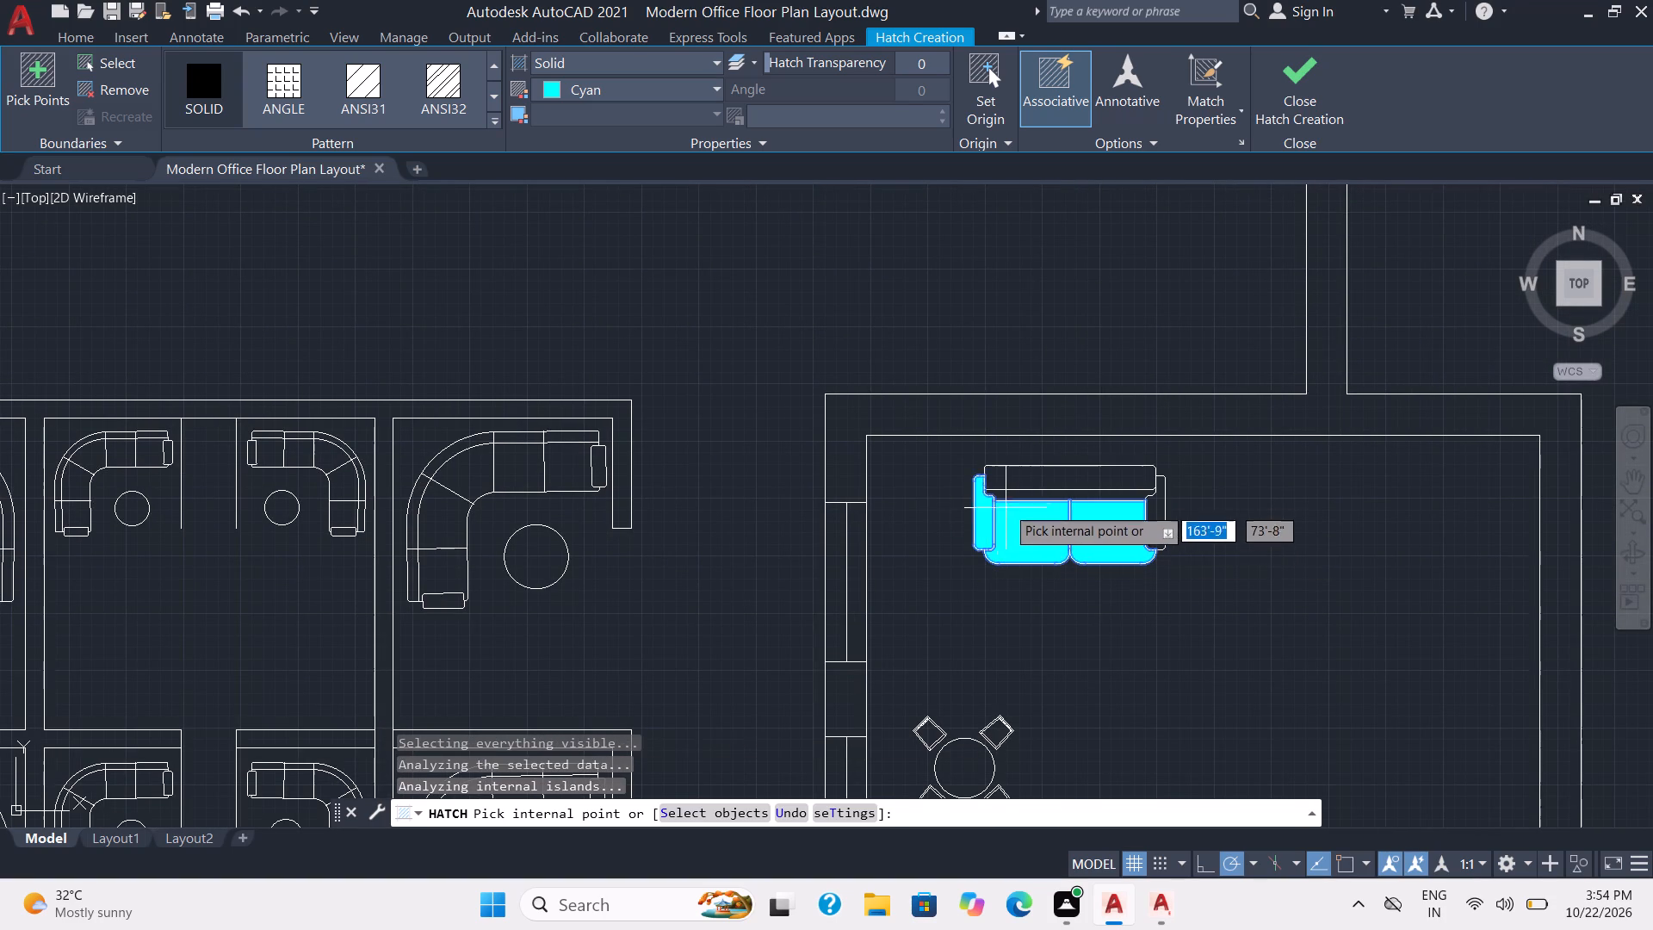
pyautogui.click(1030, 483)
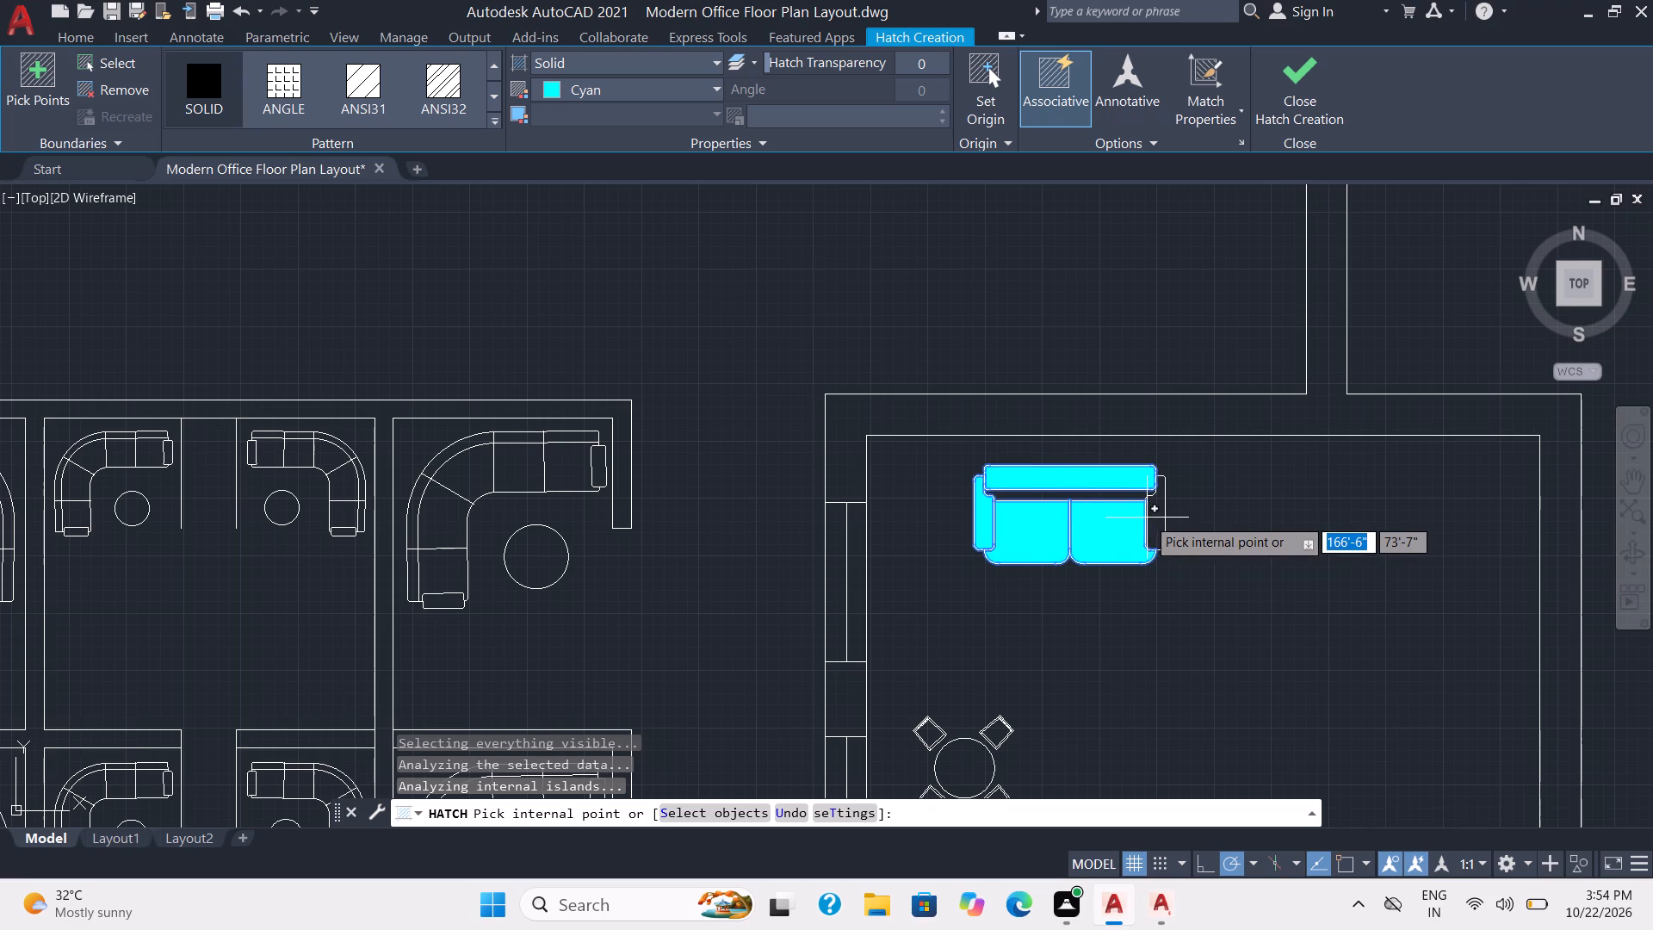
pyautogui.click(1150, 518)
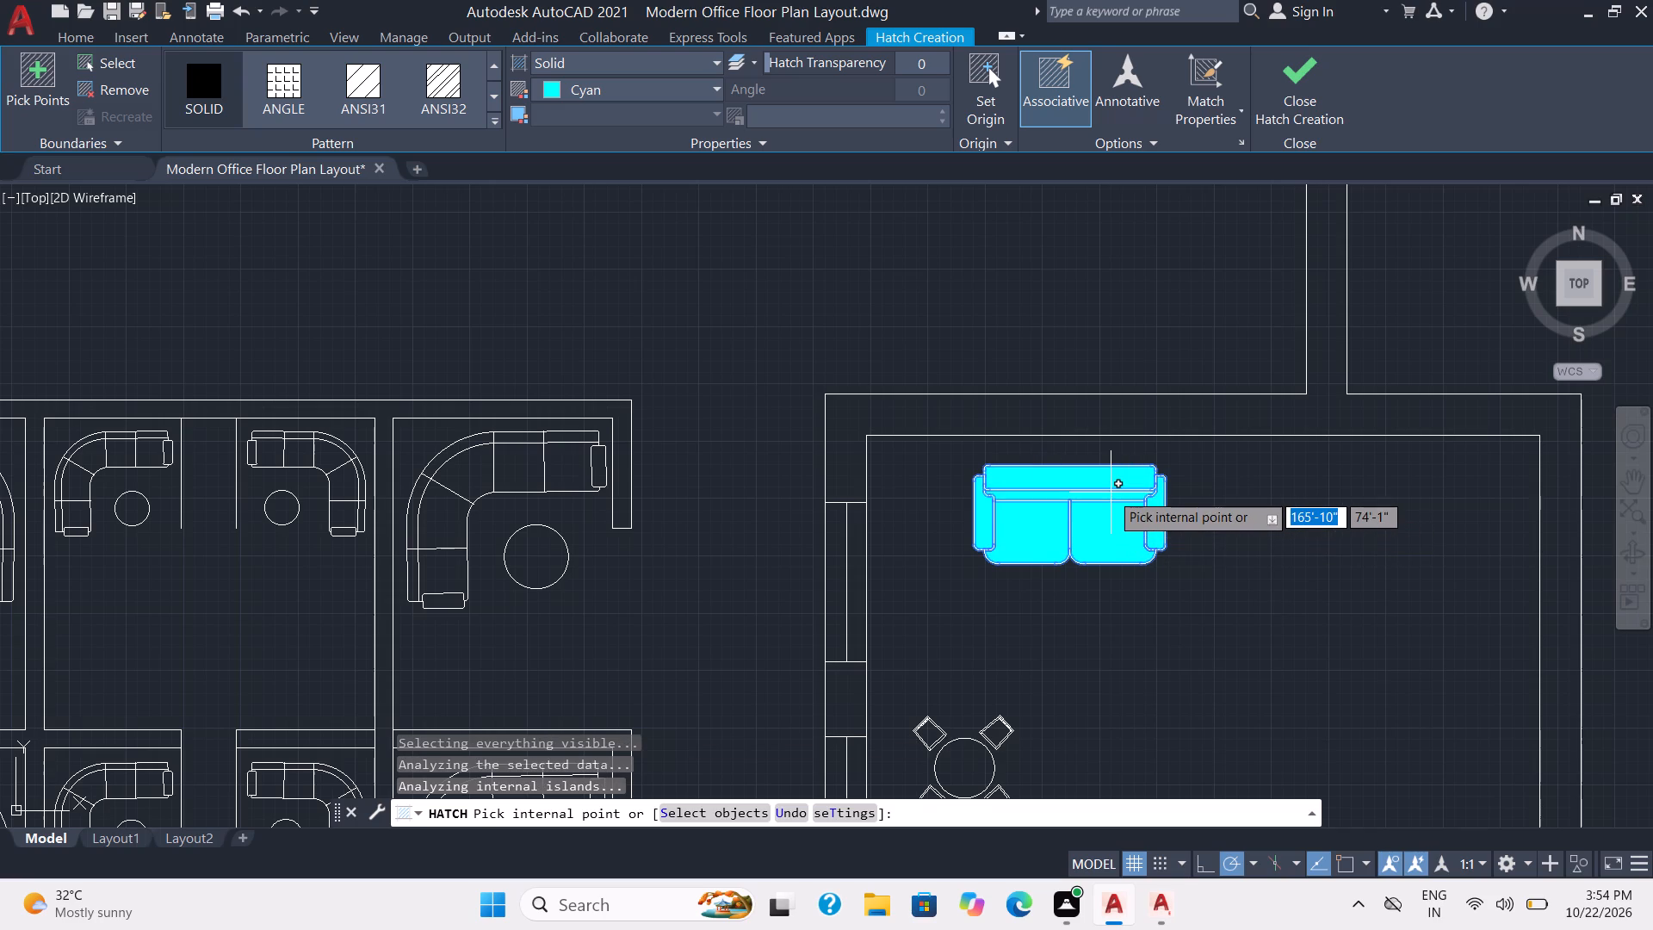
pyautogui.click(1111, 493)
# Fill the short-arm seat cushion of the L-shaped sofa in the uppermost of the three stacked offices with solid cyan.
pyautogui.scroll(-2, 566, 548)
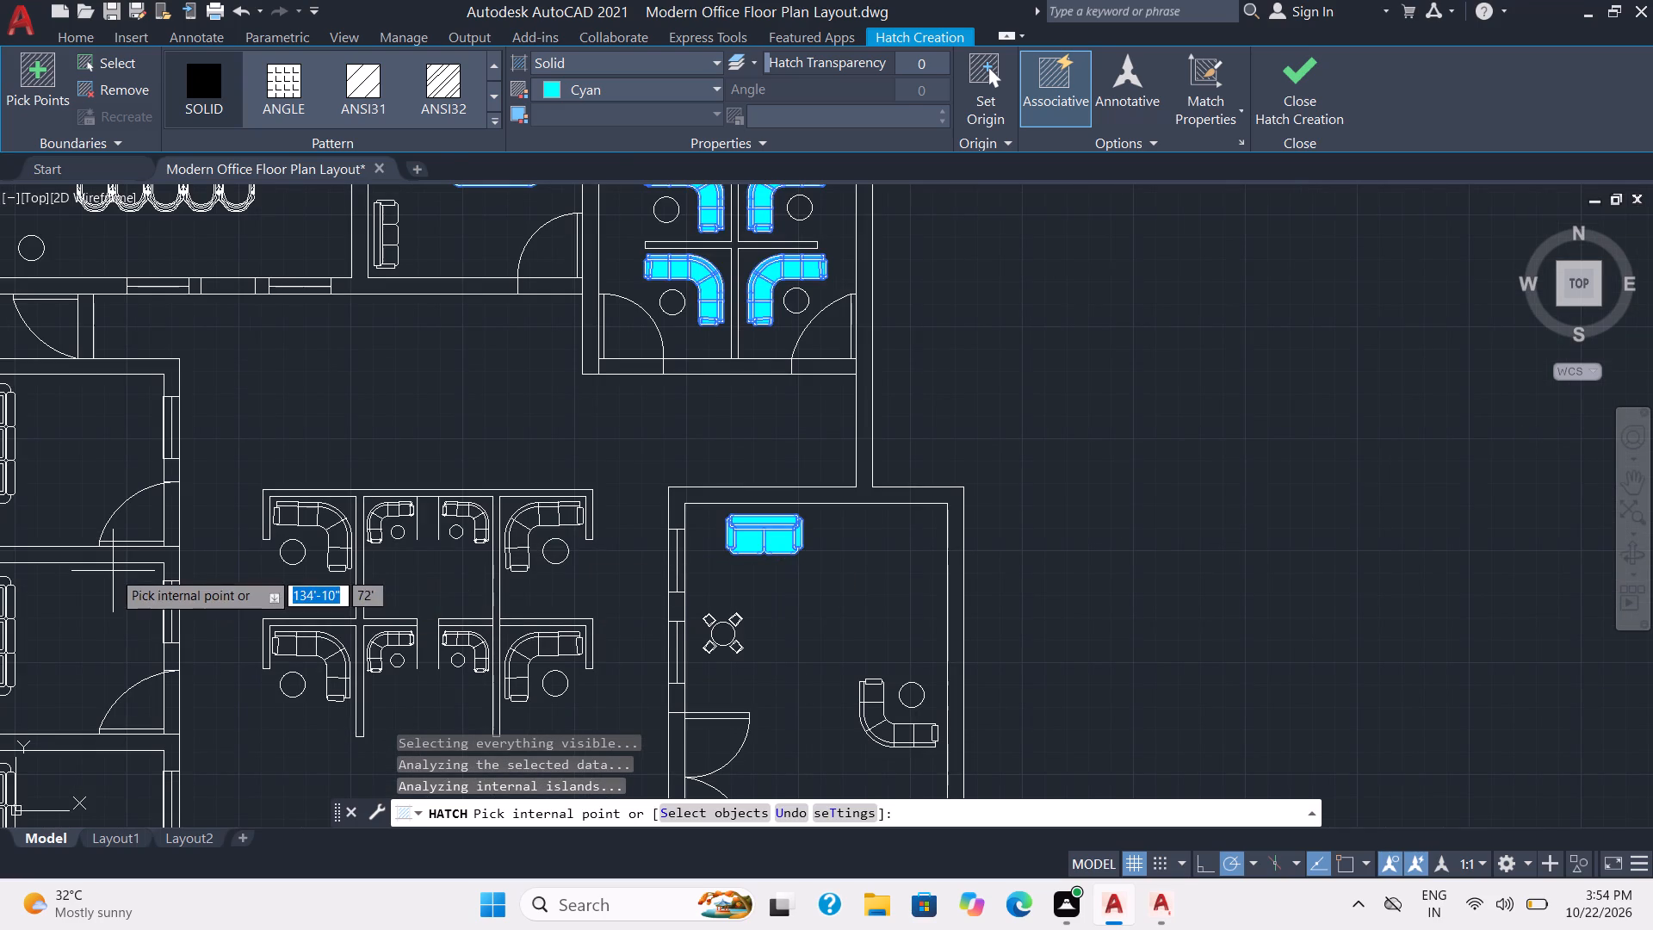
pyautogui.moveTo(113, 571); pyautogui.dragTo(641, 452, button='middle')
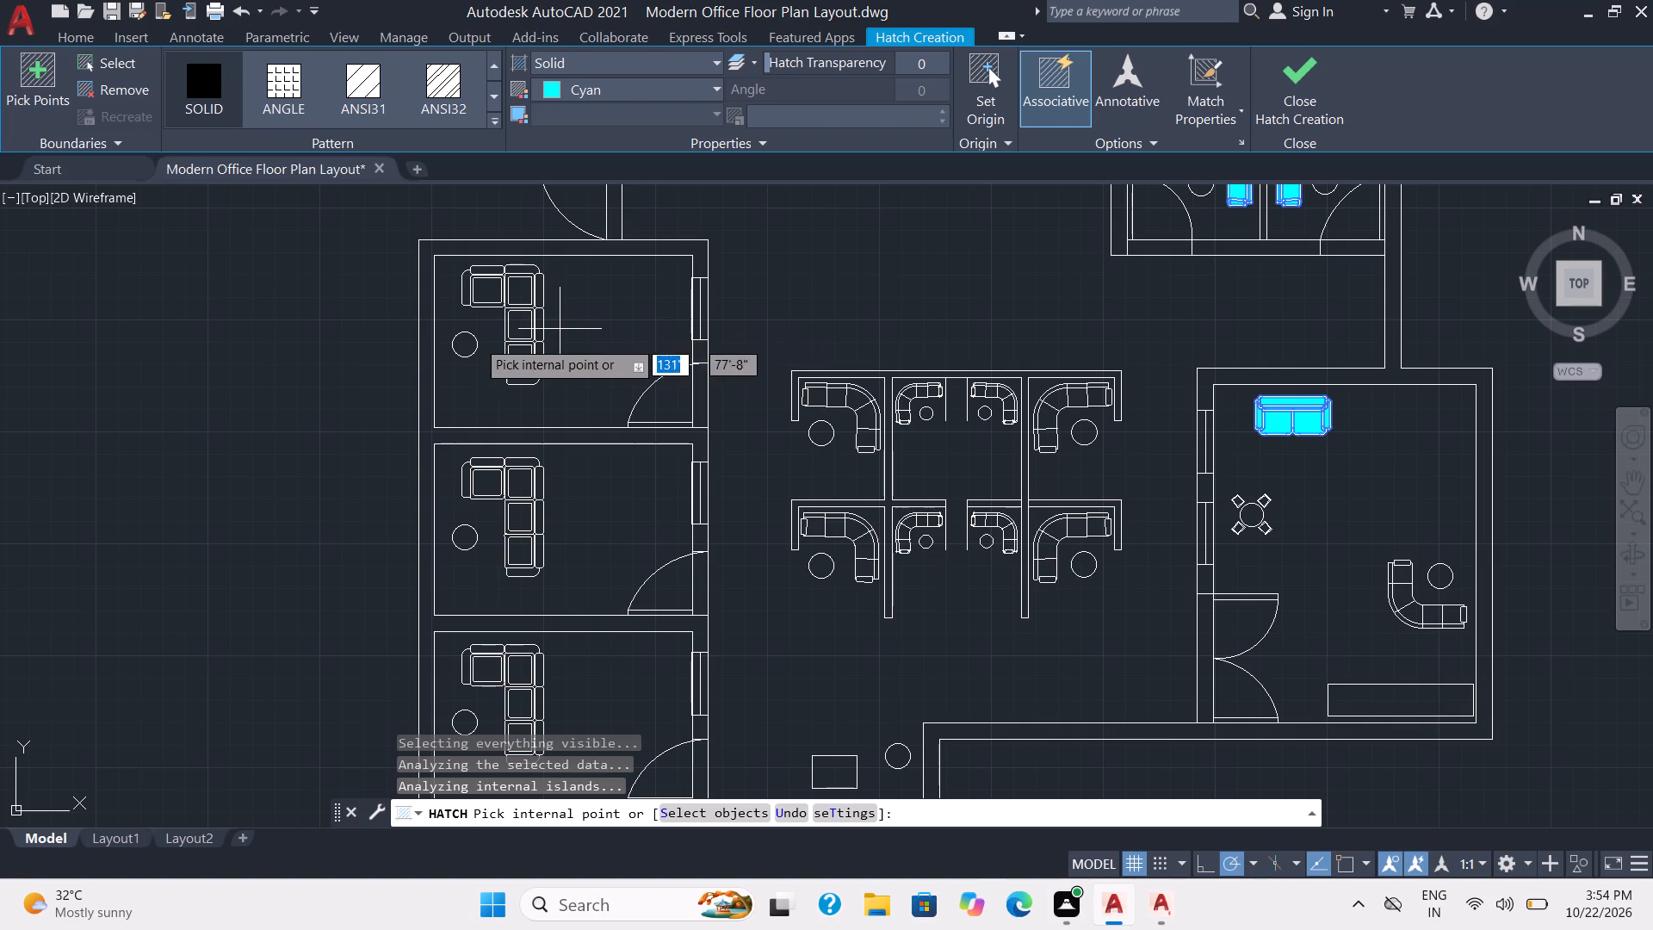
pyautogui.scroll(2, 471, 342)
pyautogui.scroll(1, 586, 336)
pyautogui.moveTo(586, 336); pyautogui.dragTo(583, 463, button='middle')
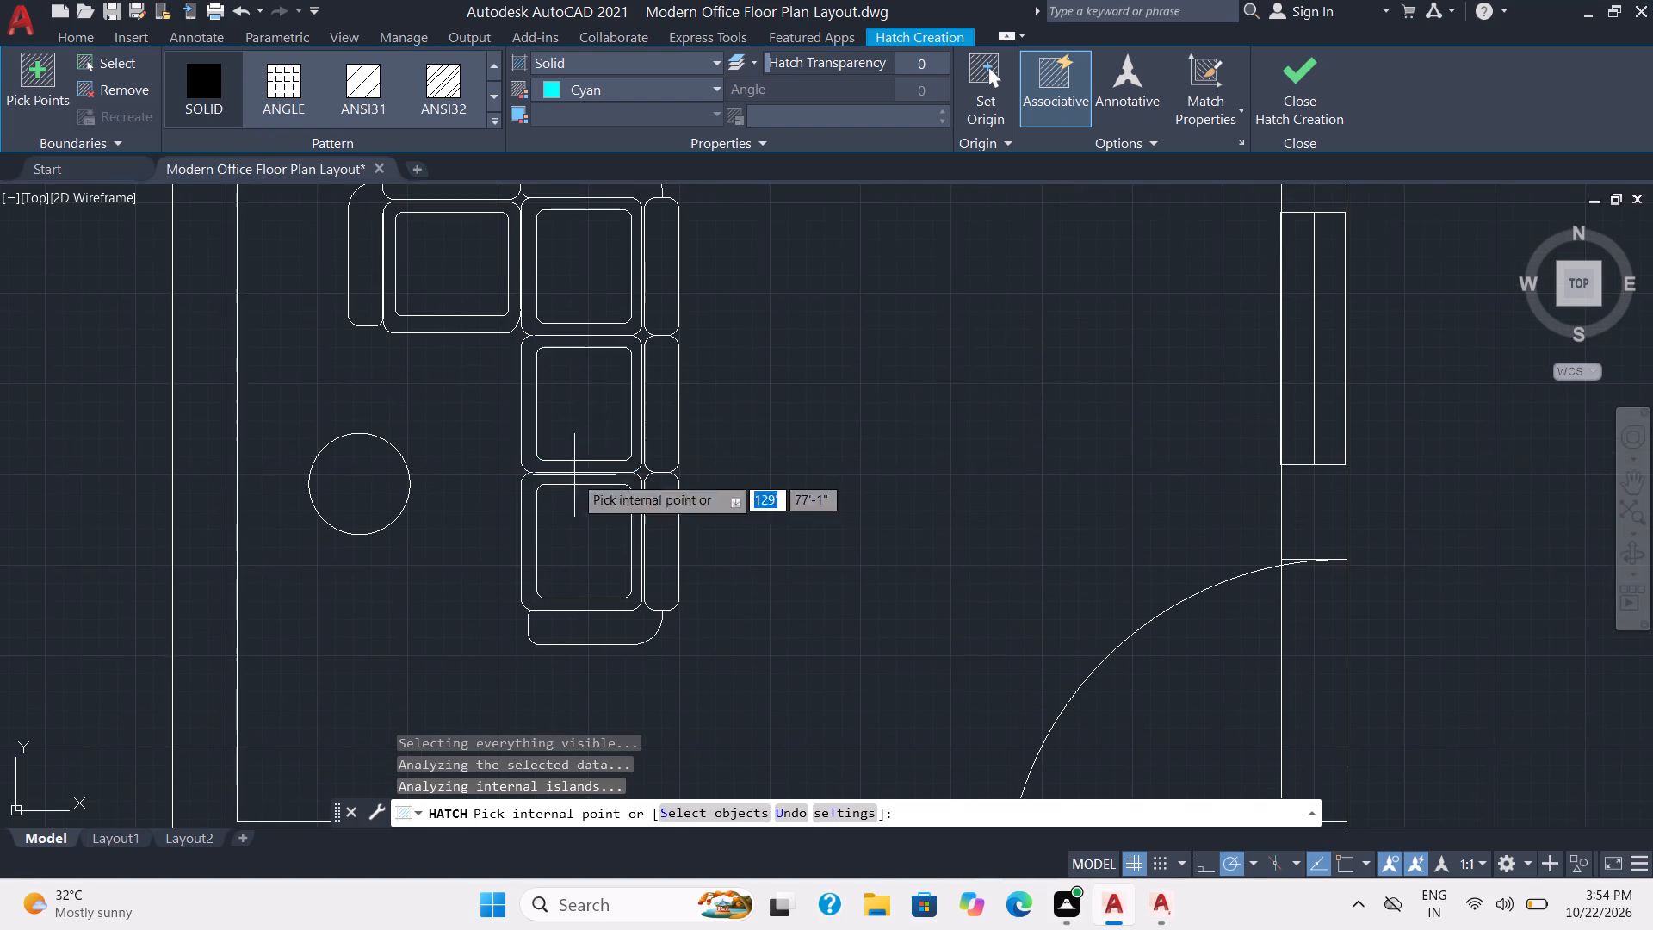
pyautogui.click(472, 276)
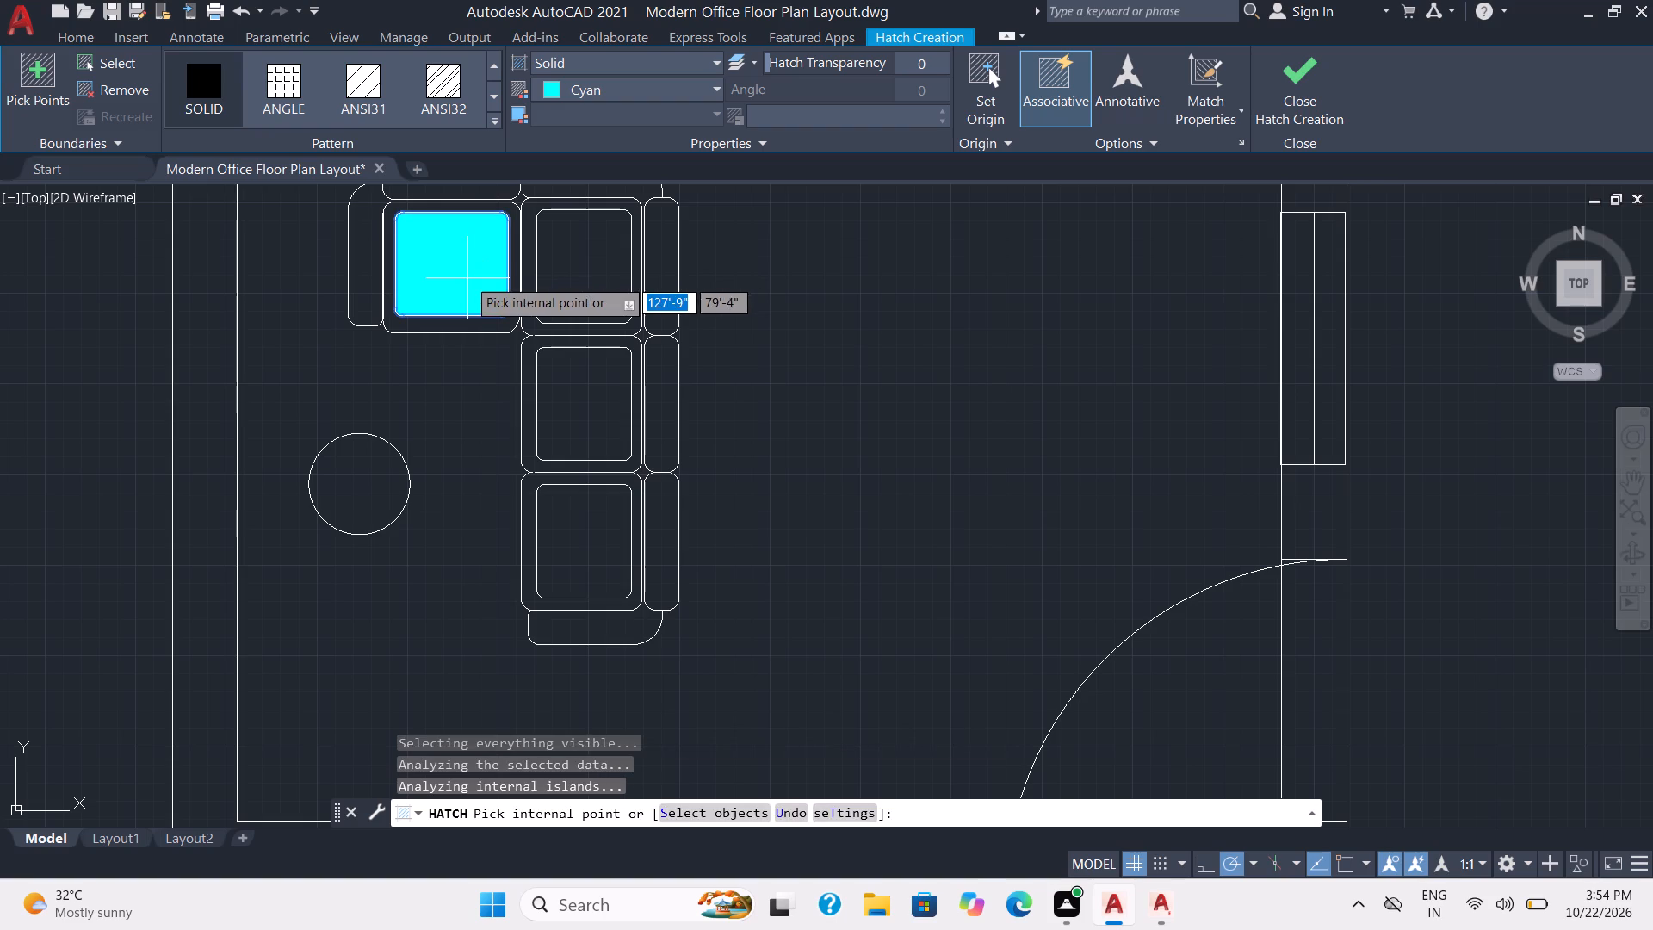
pyautogui.moveTo(467, 278); pyautogui.dragTo(483, 333, button='middle')
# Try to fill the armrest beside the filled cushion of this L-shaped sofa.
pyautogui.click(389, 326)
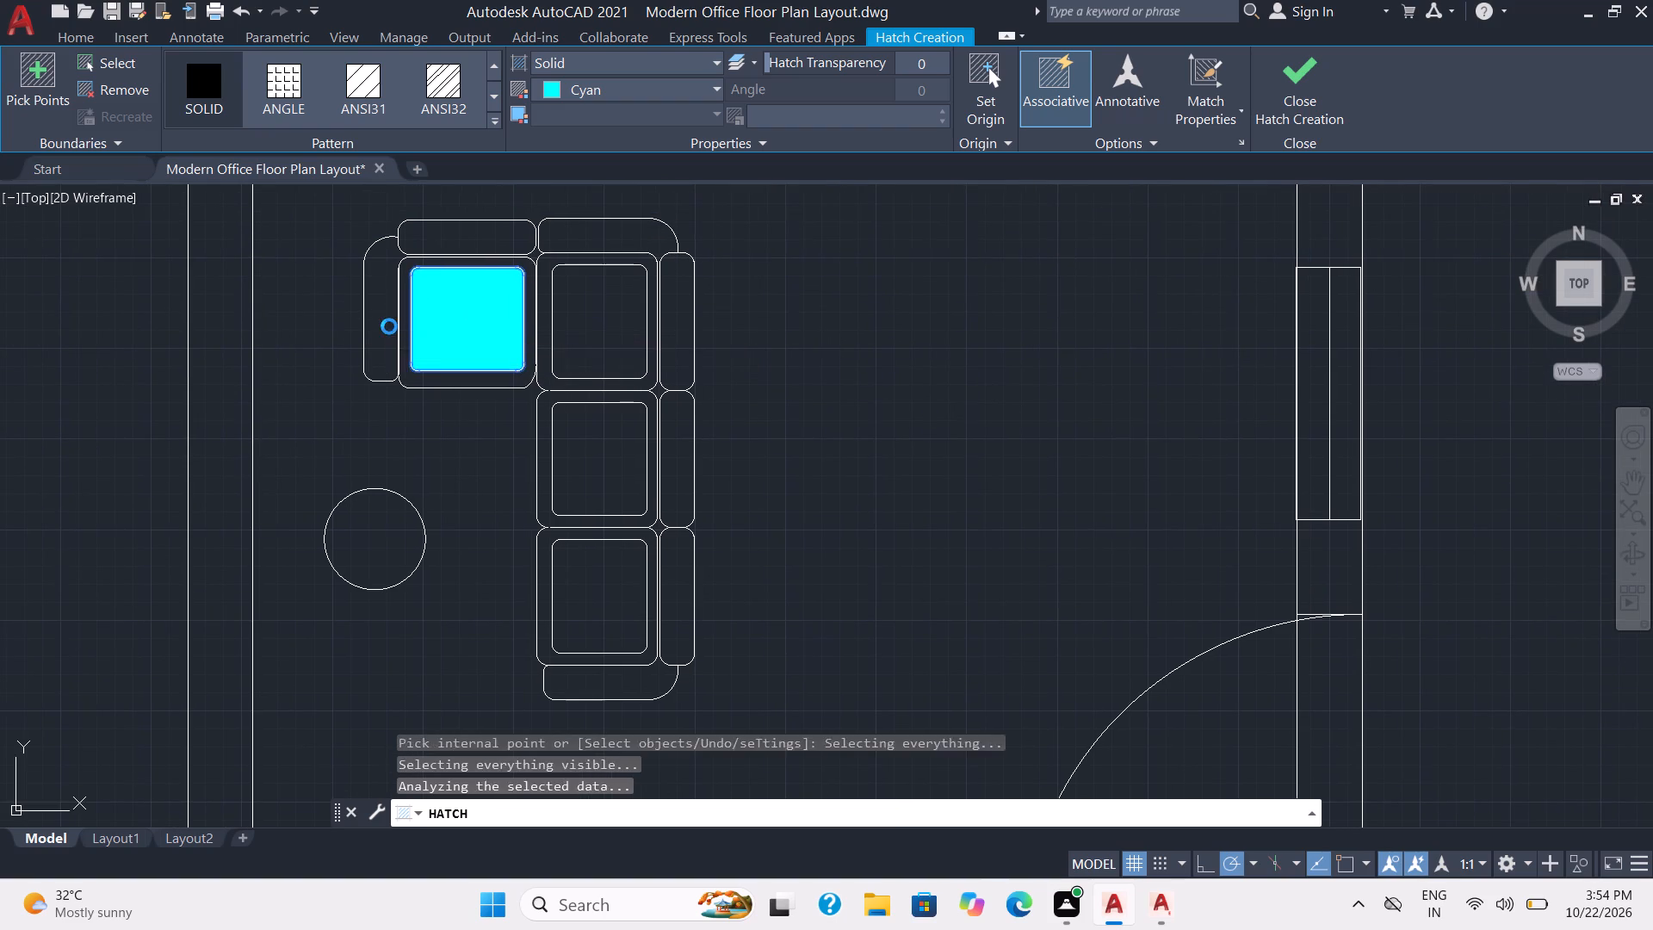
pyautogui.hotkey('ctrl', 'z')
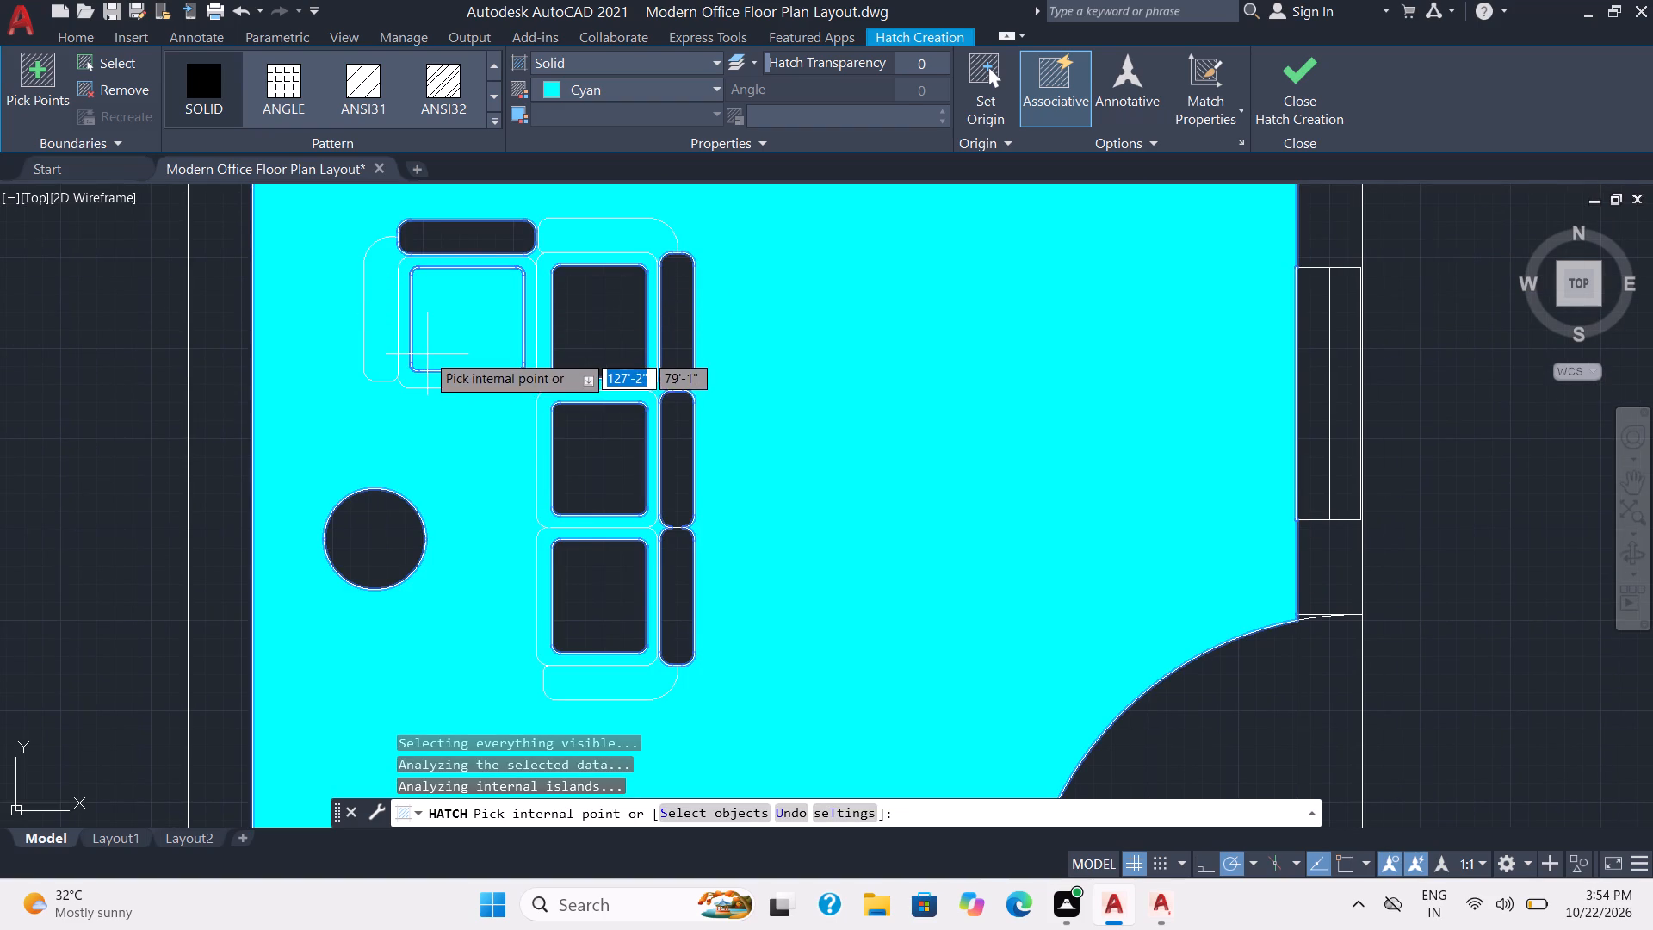
# Fill the backrest behind the short-arm seat cushion of the same sofa with solid cyan.
pyautogui.click(457, 232)
pyautogui.click(461, 307)
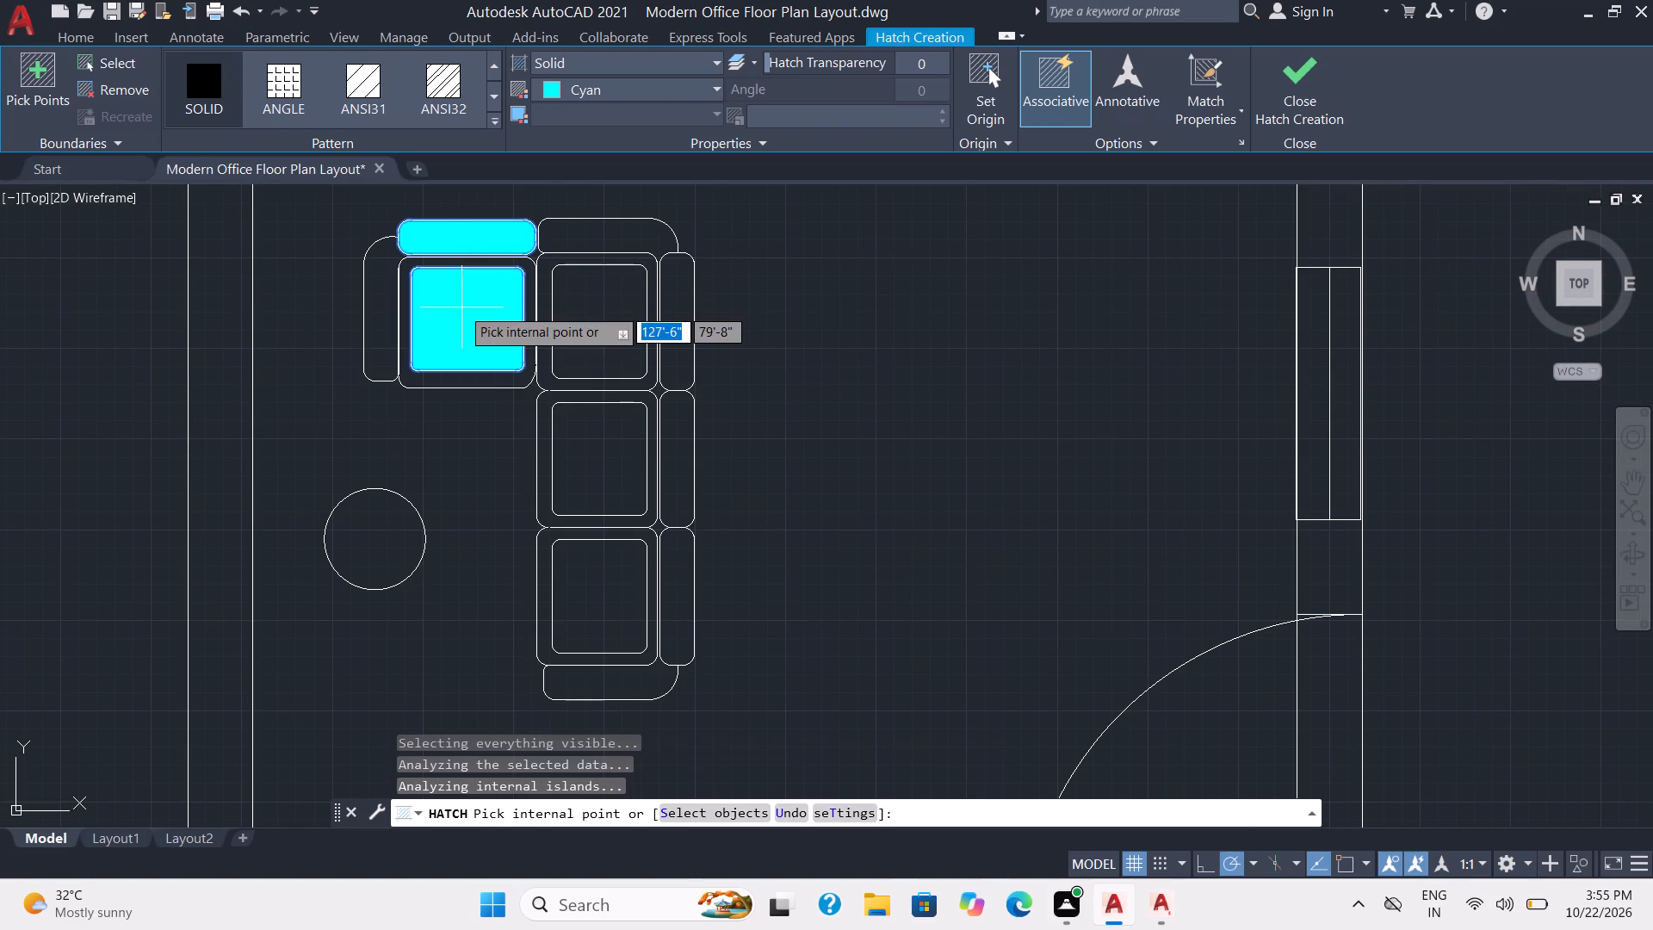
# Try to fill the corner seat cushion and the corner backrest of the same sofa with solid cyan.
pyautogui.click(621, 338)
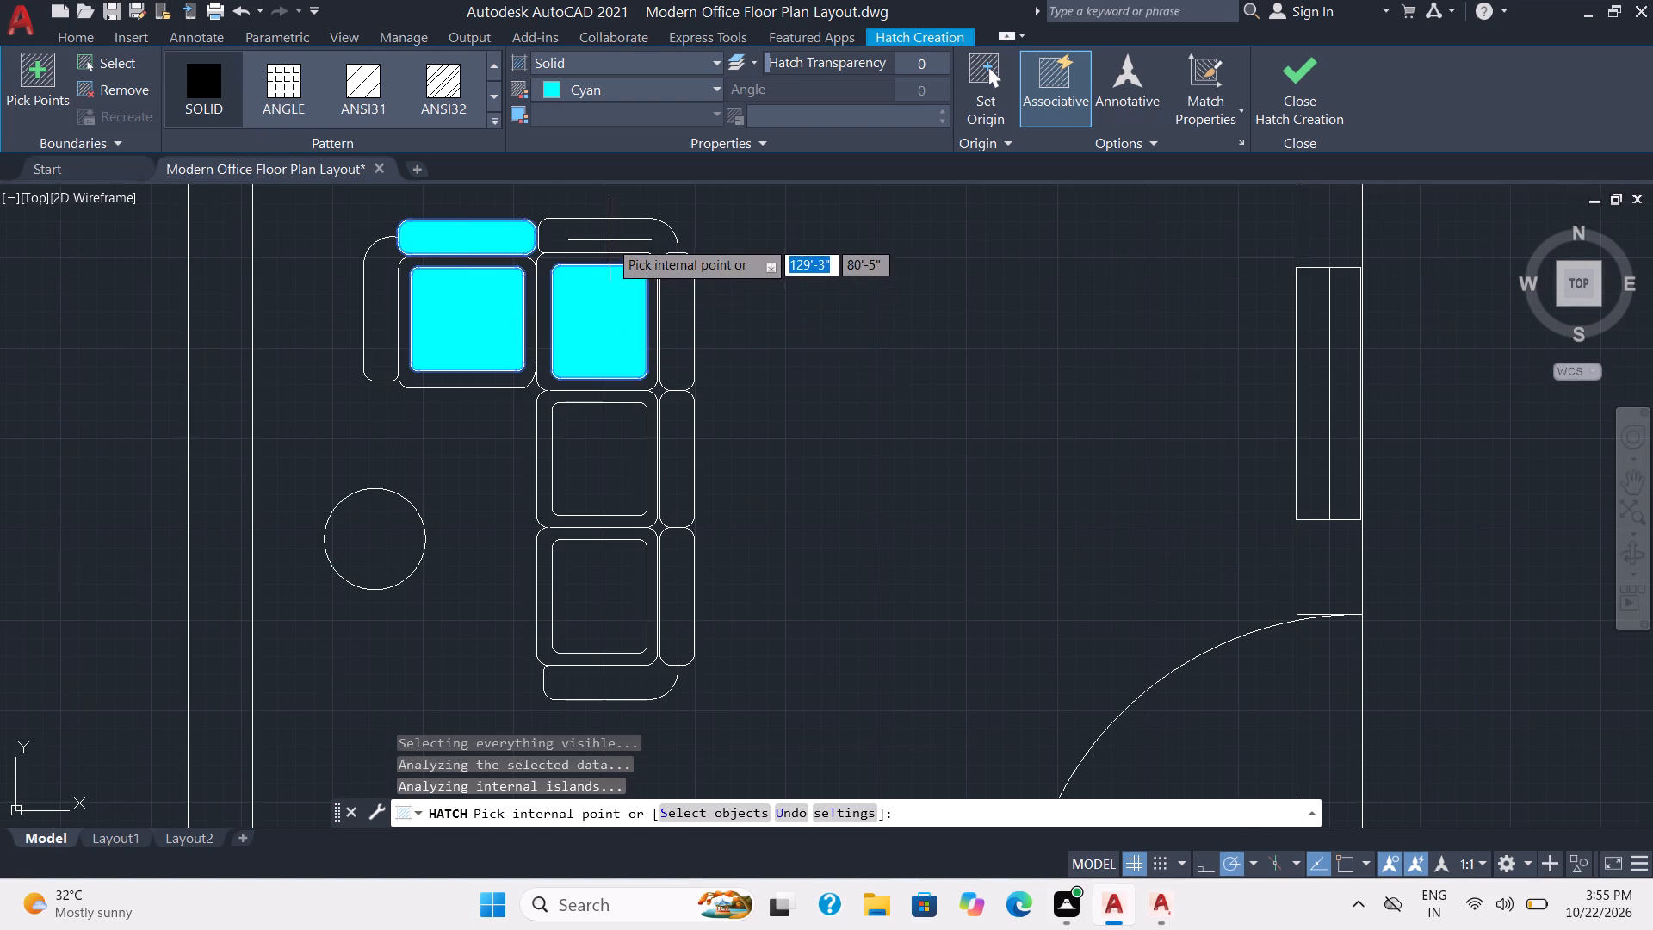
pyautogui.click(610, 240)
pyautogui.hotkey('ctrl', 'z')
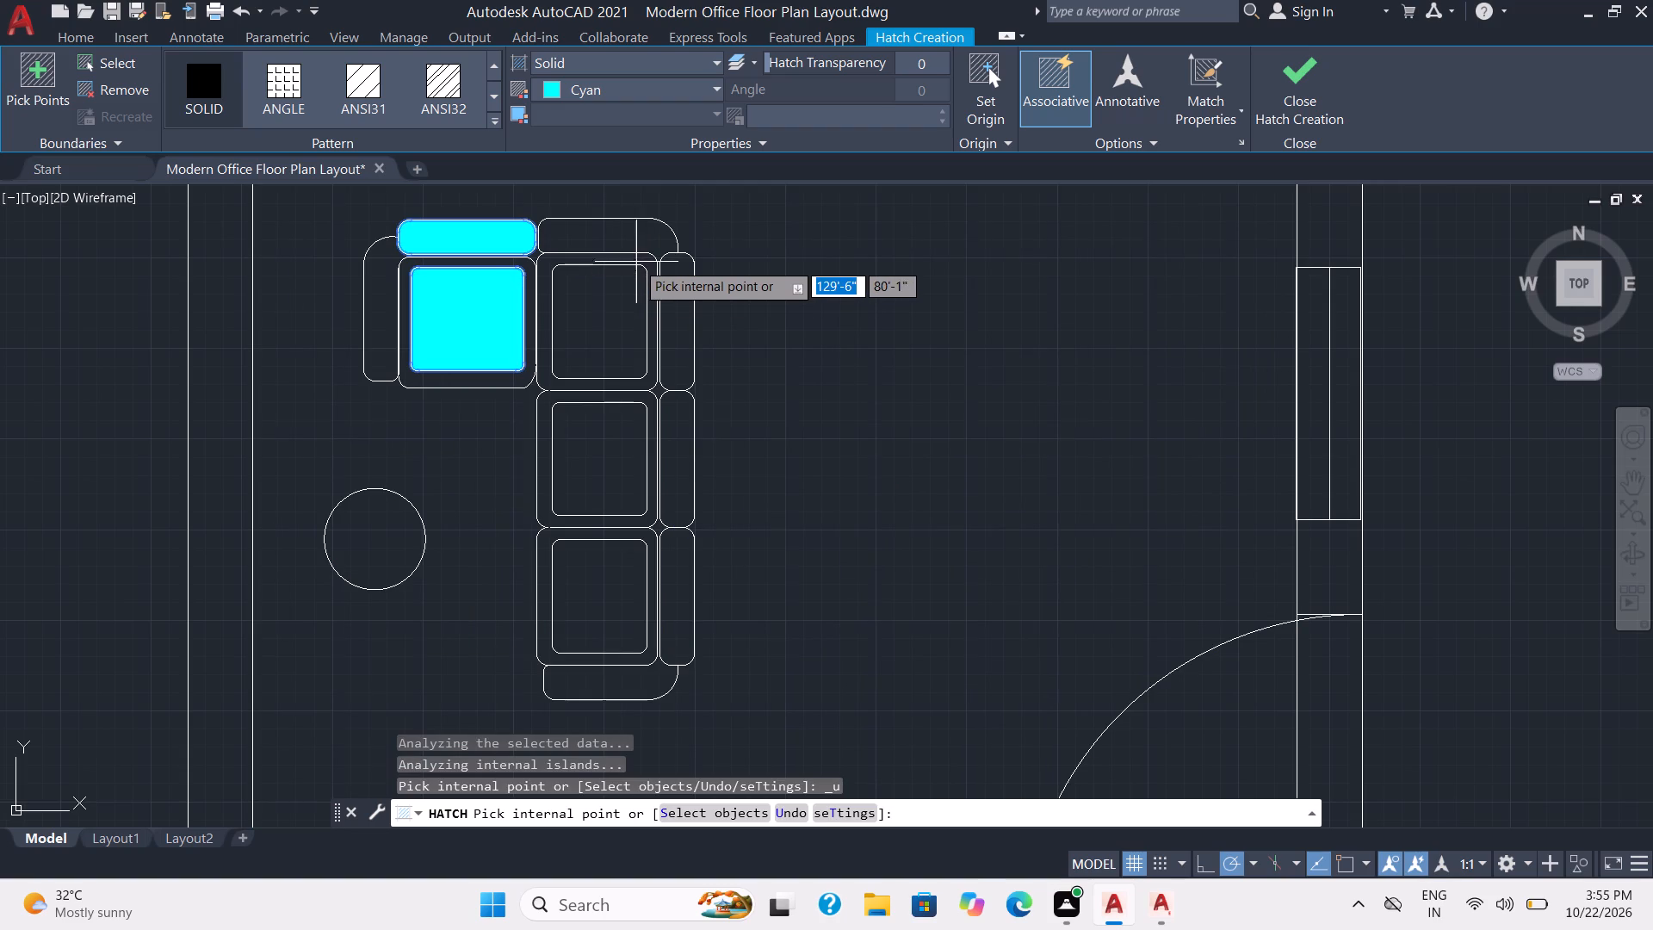
# Fill the corner seat cushion, the two other long-arm seat cushions and the long-arm backrests of the same sofa with solid cyan.
pyautogui.click(595, 367)
pyautogui.click(616, 448)
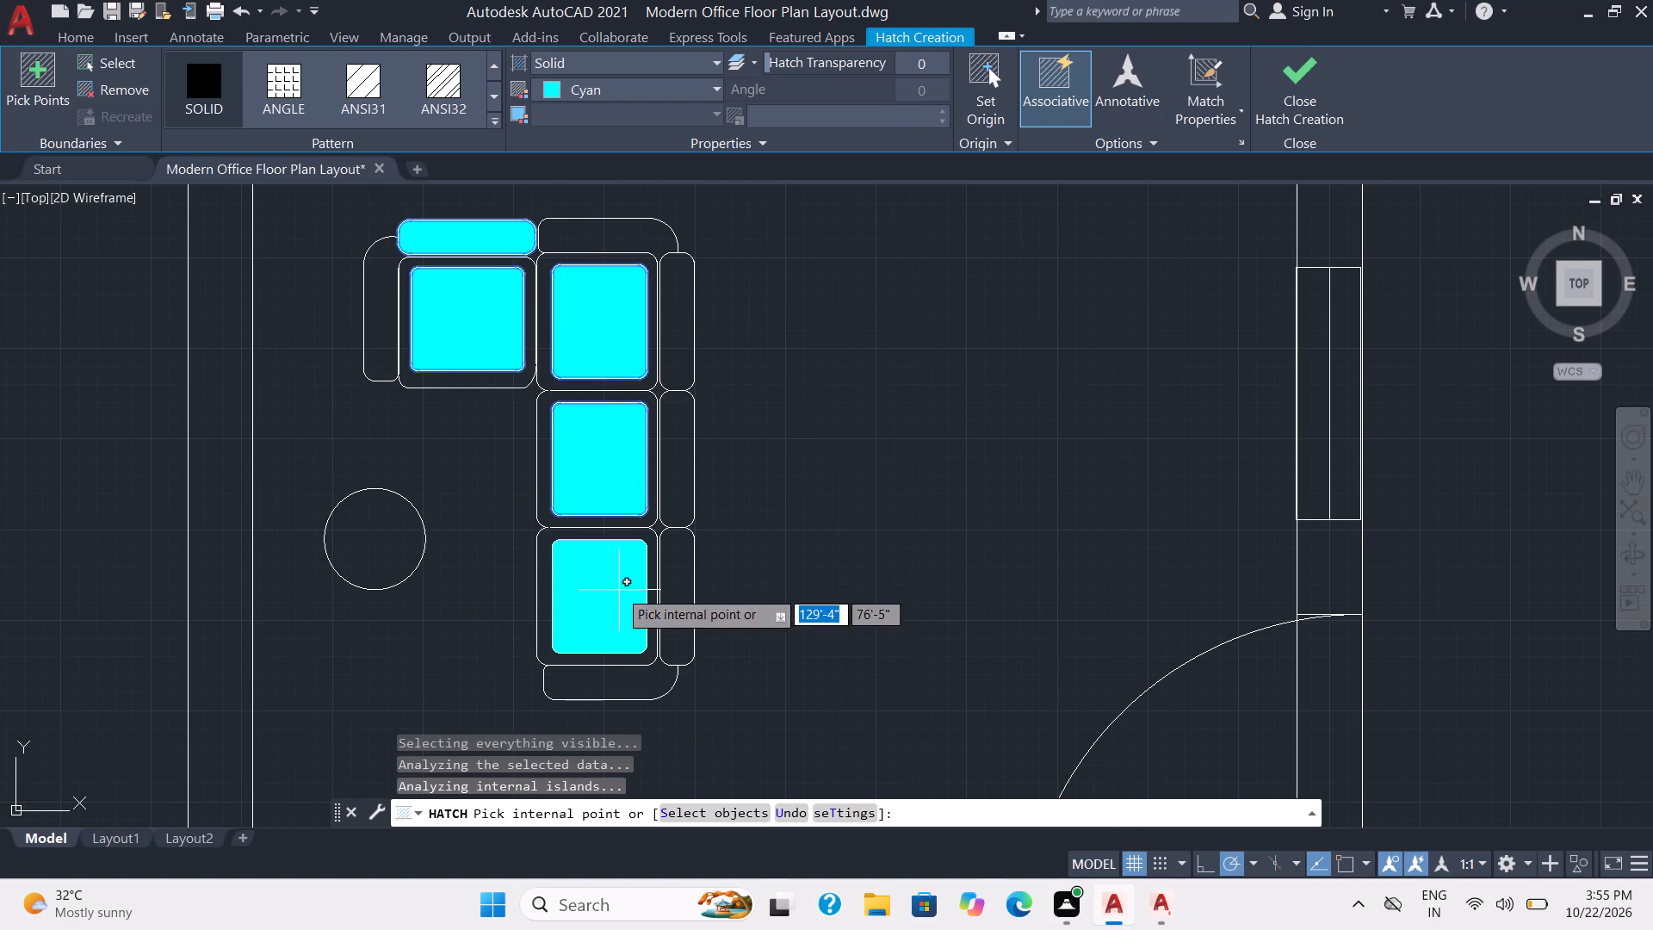
pyautogui.click(619, 590)
pyautogui.click(675, 588)
pyautogui.click(671, 500)
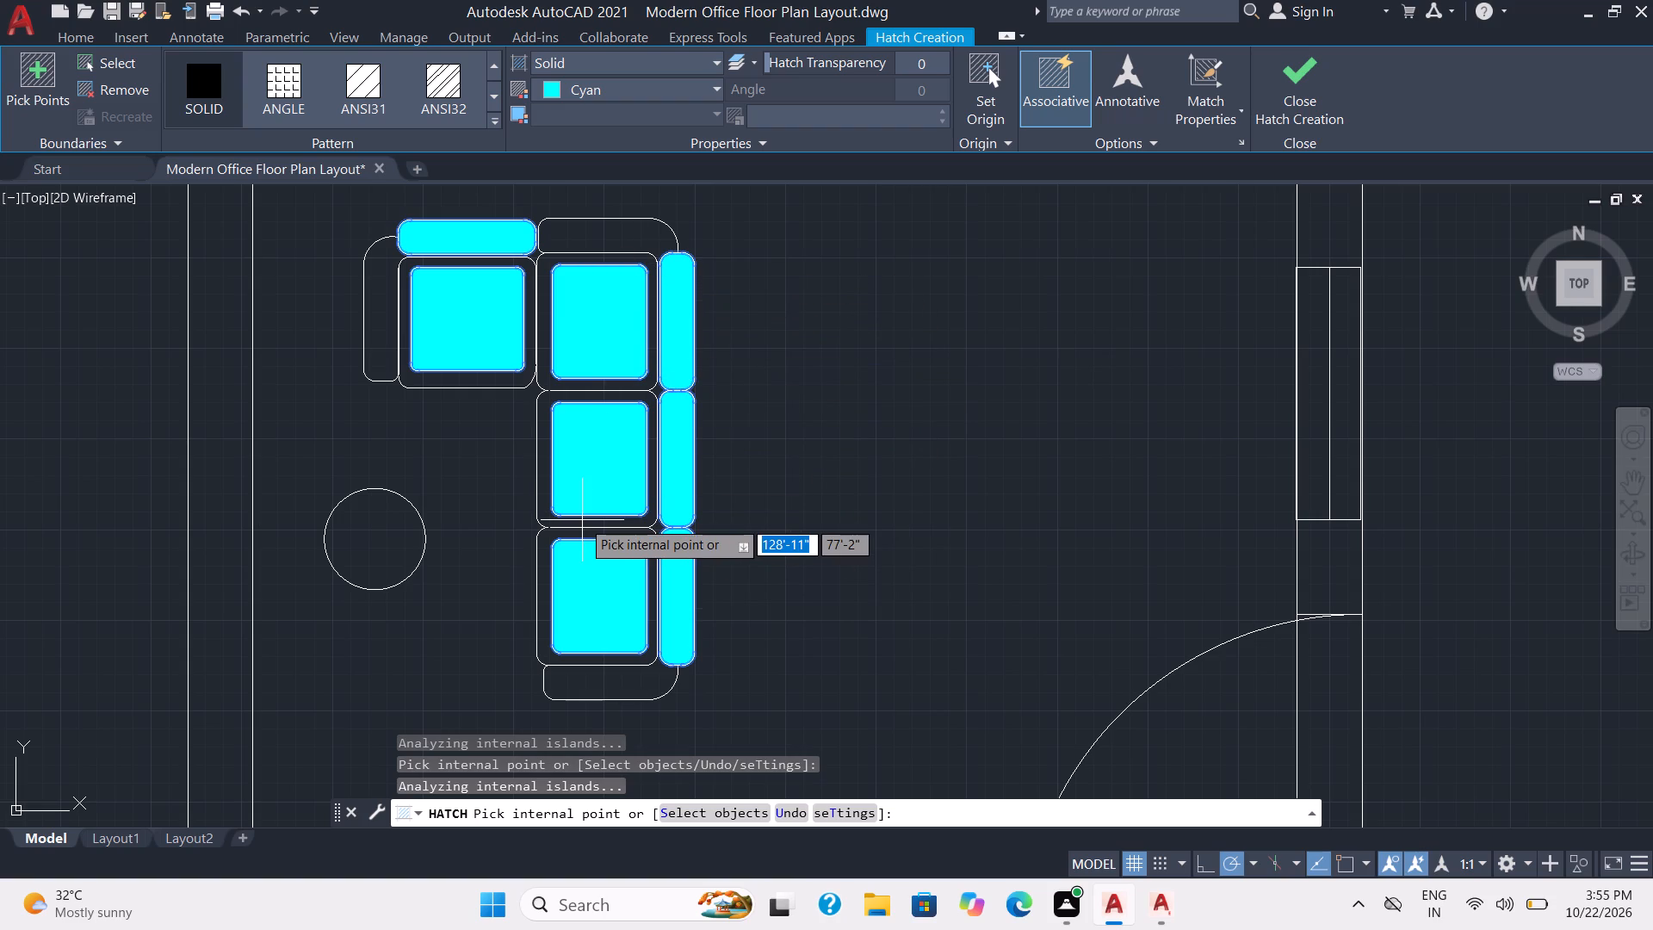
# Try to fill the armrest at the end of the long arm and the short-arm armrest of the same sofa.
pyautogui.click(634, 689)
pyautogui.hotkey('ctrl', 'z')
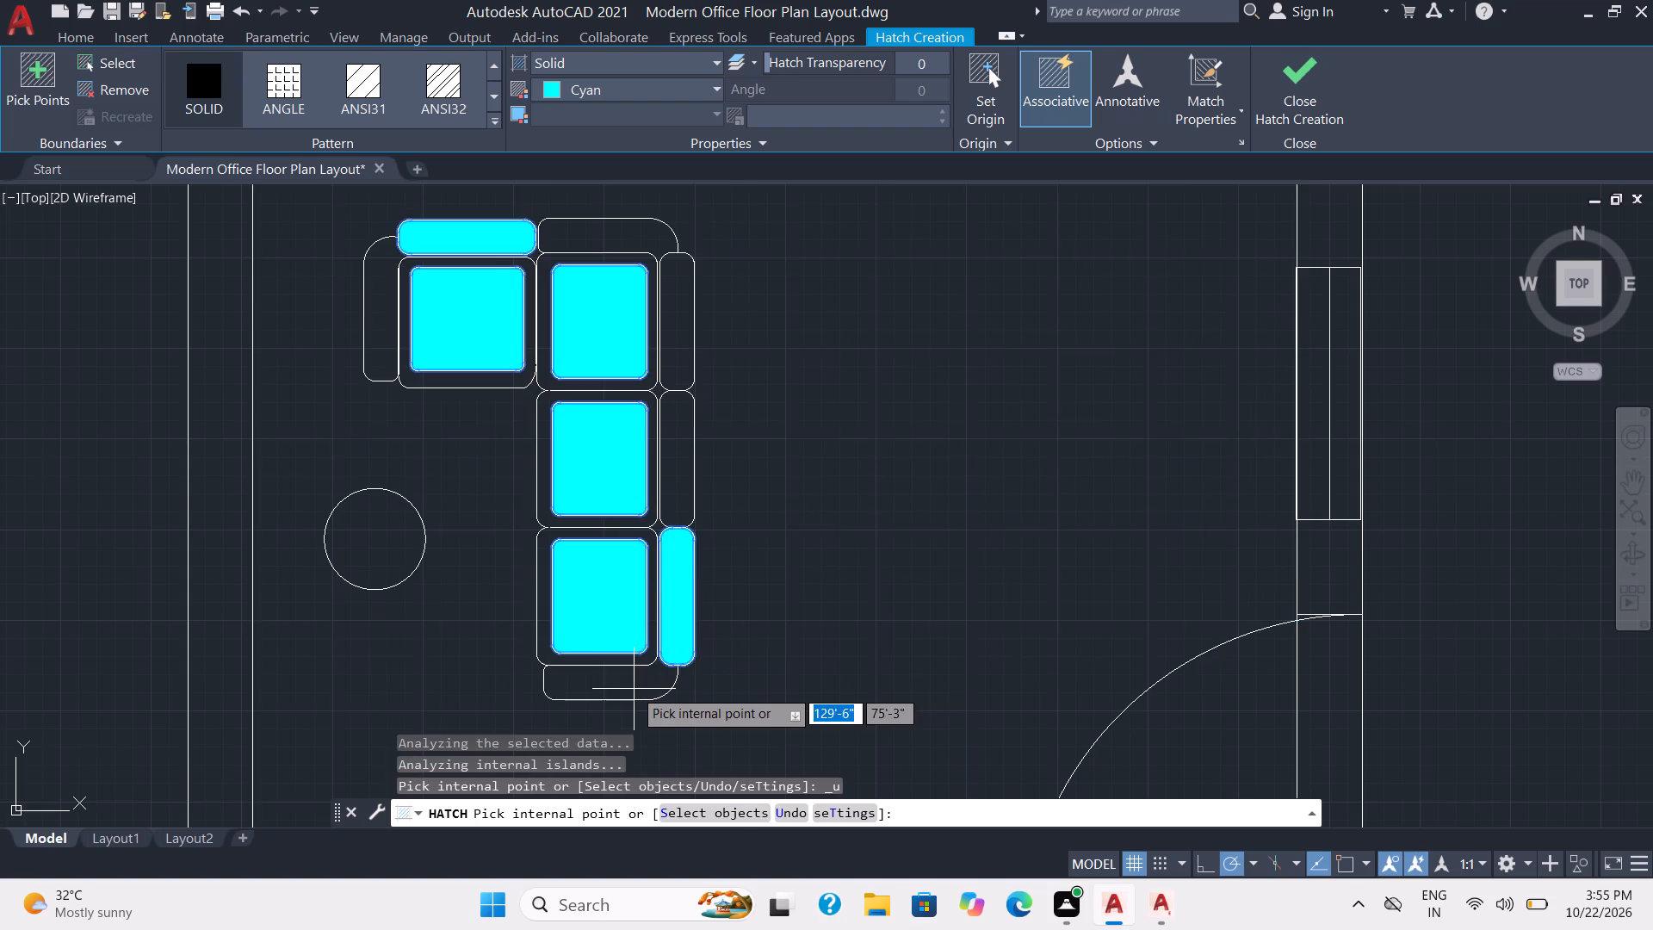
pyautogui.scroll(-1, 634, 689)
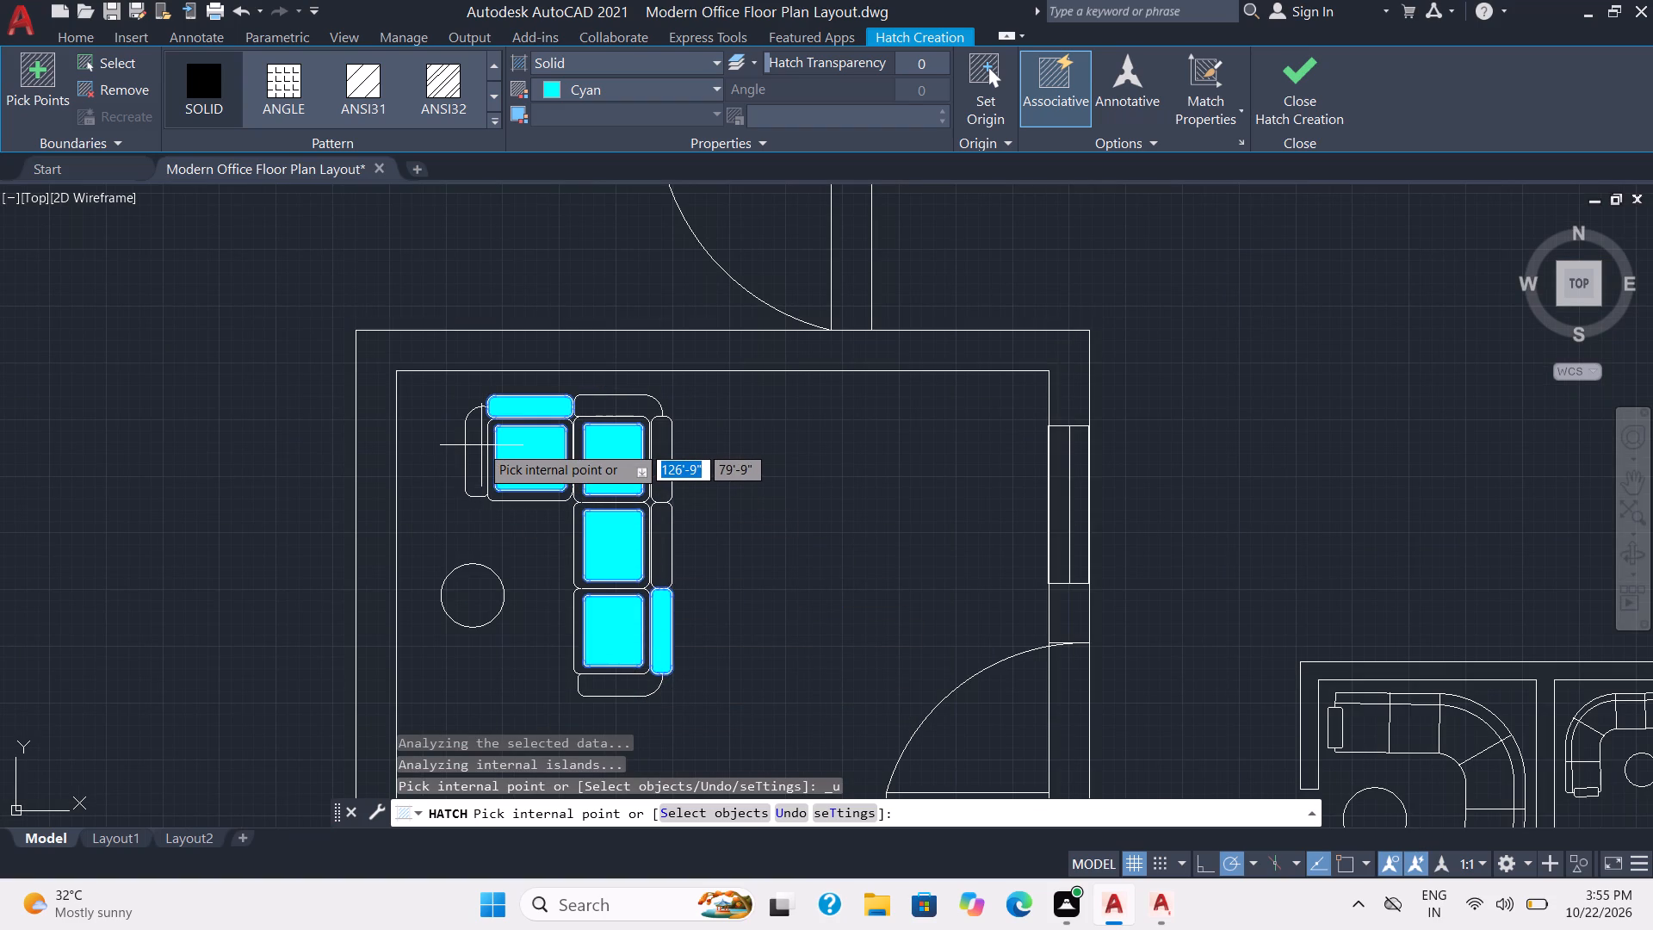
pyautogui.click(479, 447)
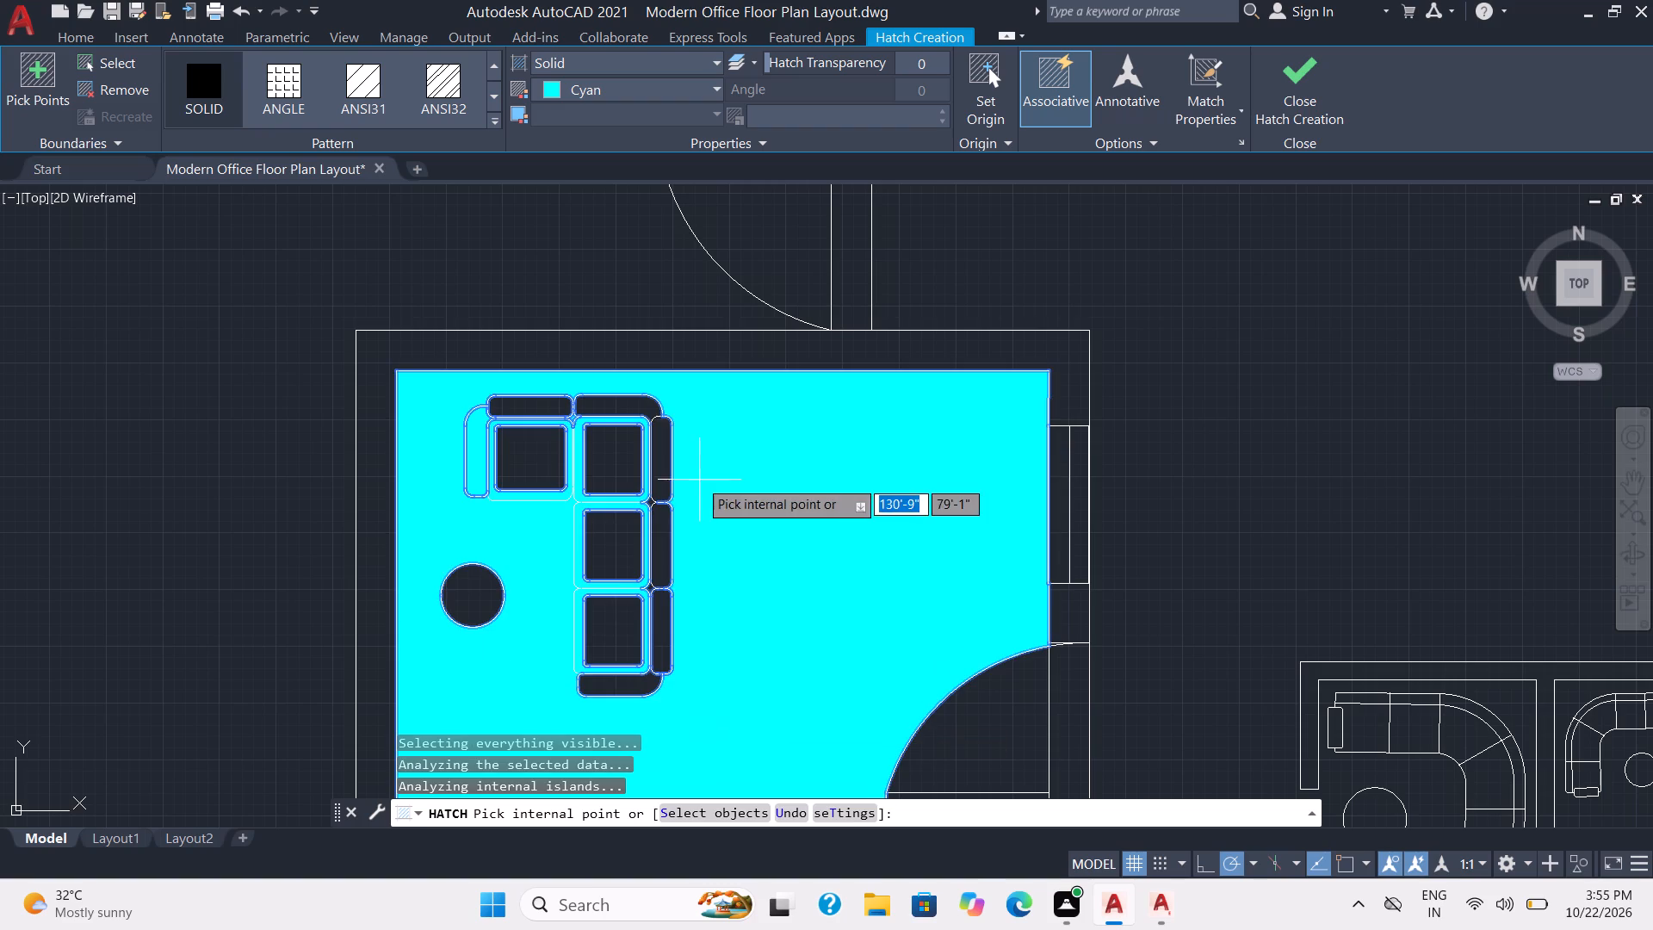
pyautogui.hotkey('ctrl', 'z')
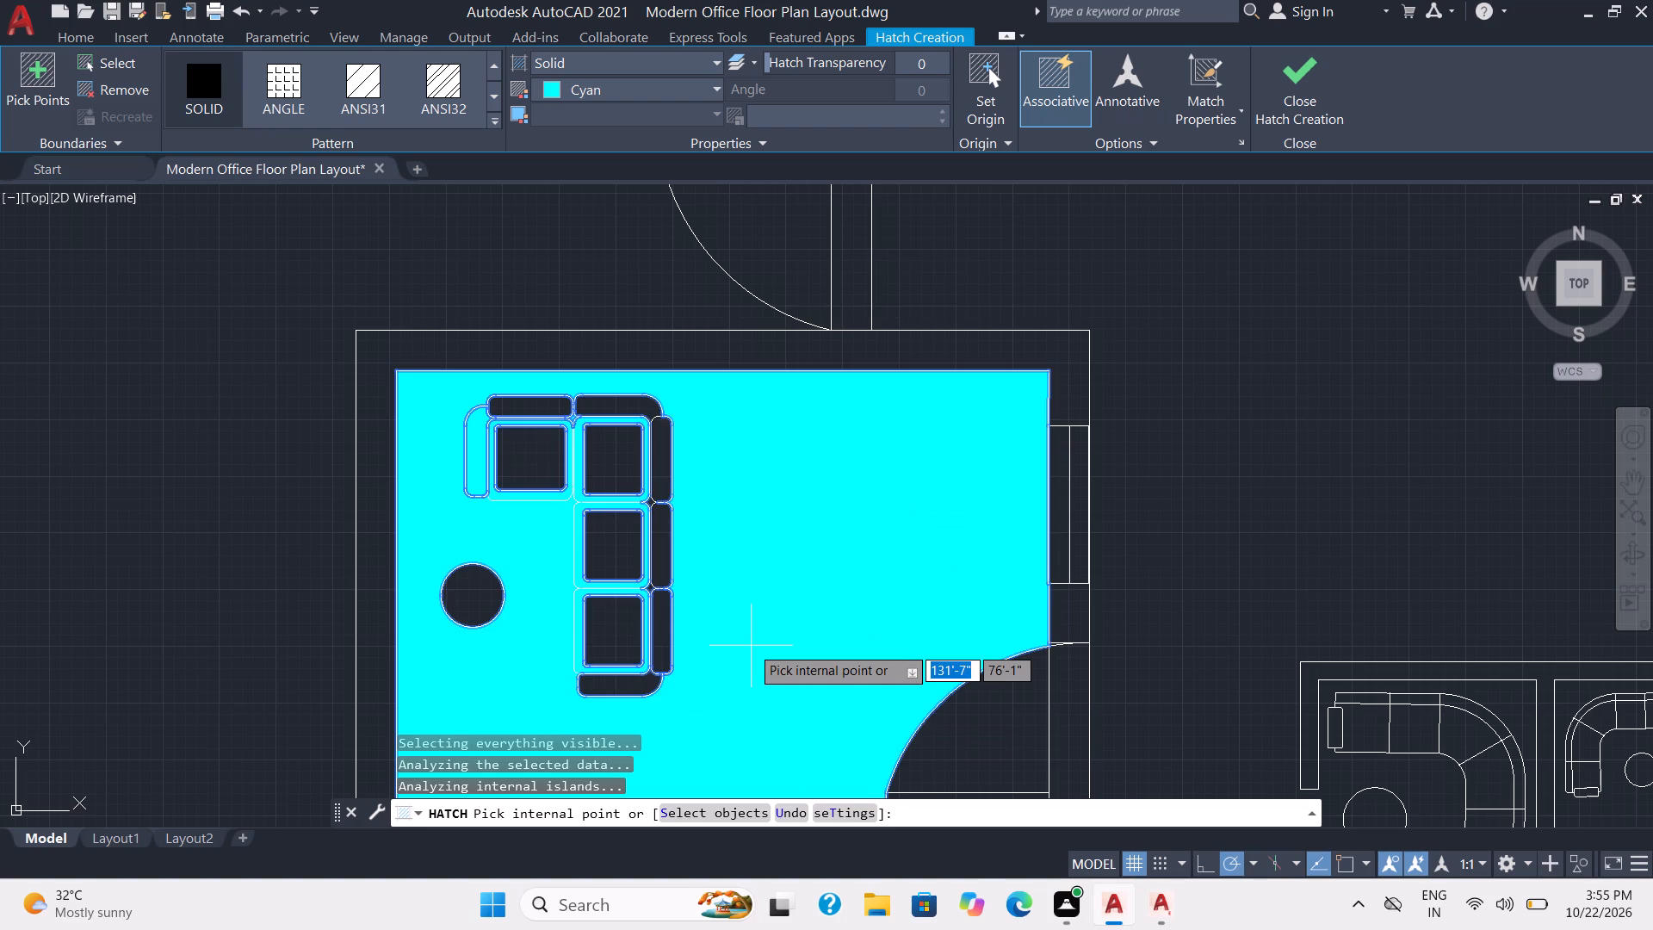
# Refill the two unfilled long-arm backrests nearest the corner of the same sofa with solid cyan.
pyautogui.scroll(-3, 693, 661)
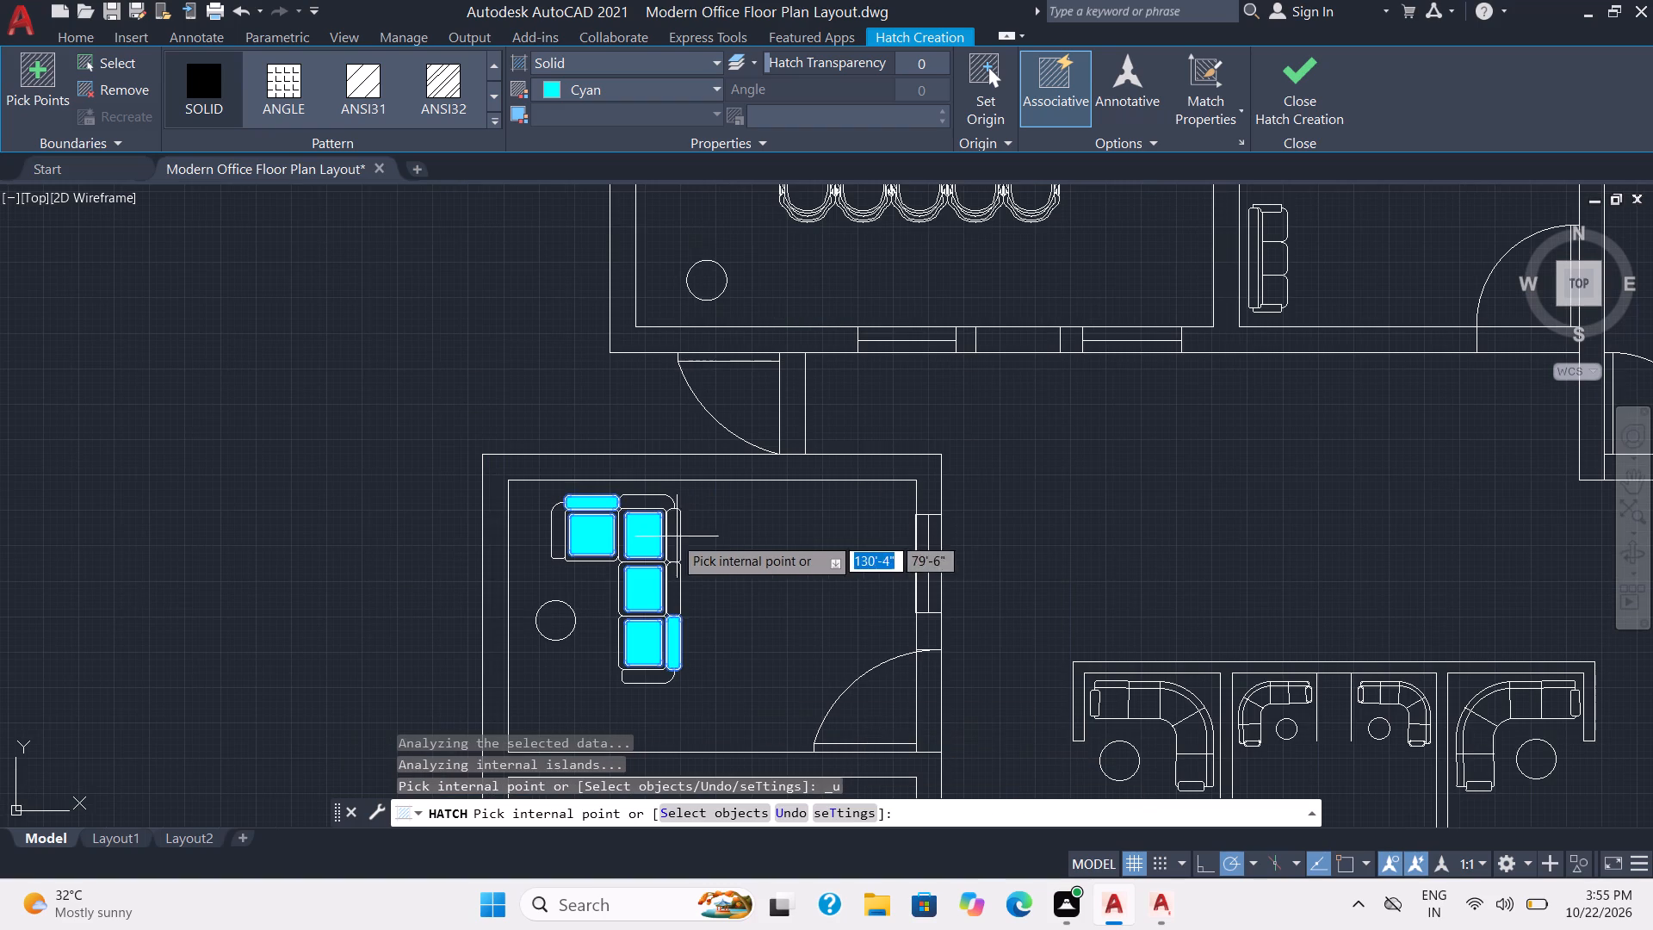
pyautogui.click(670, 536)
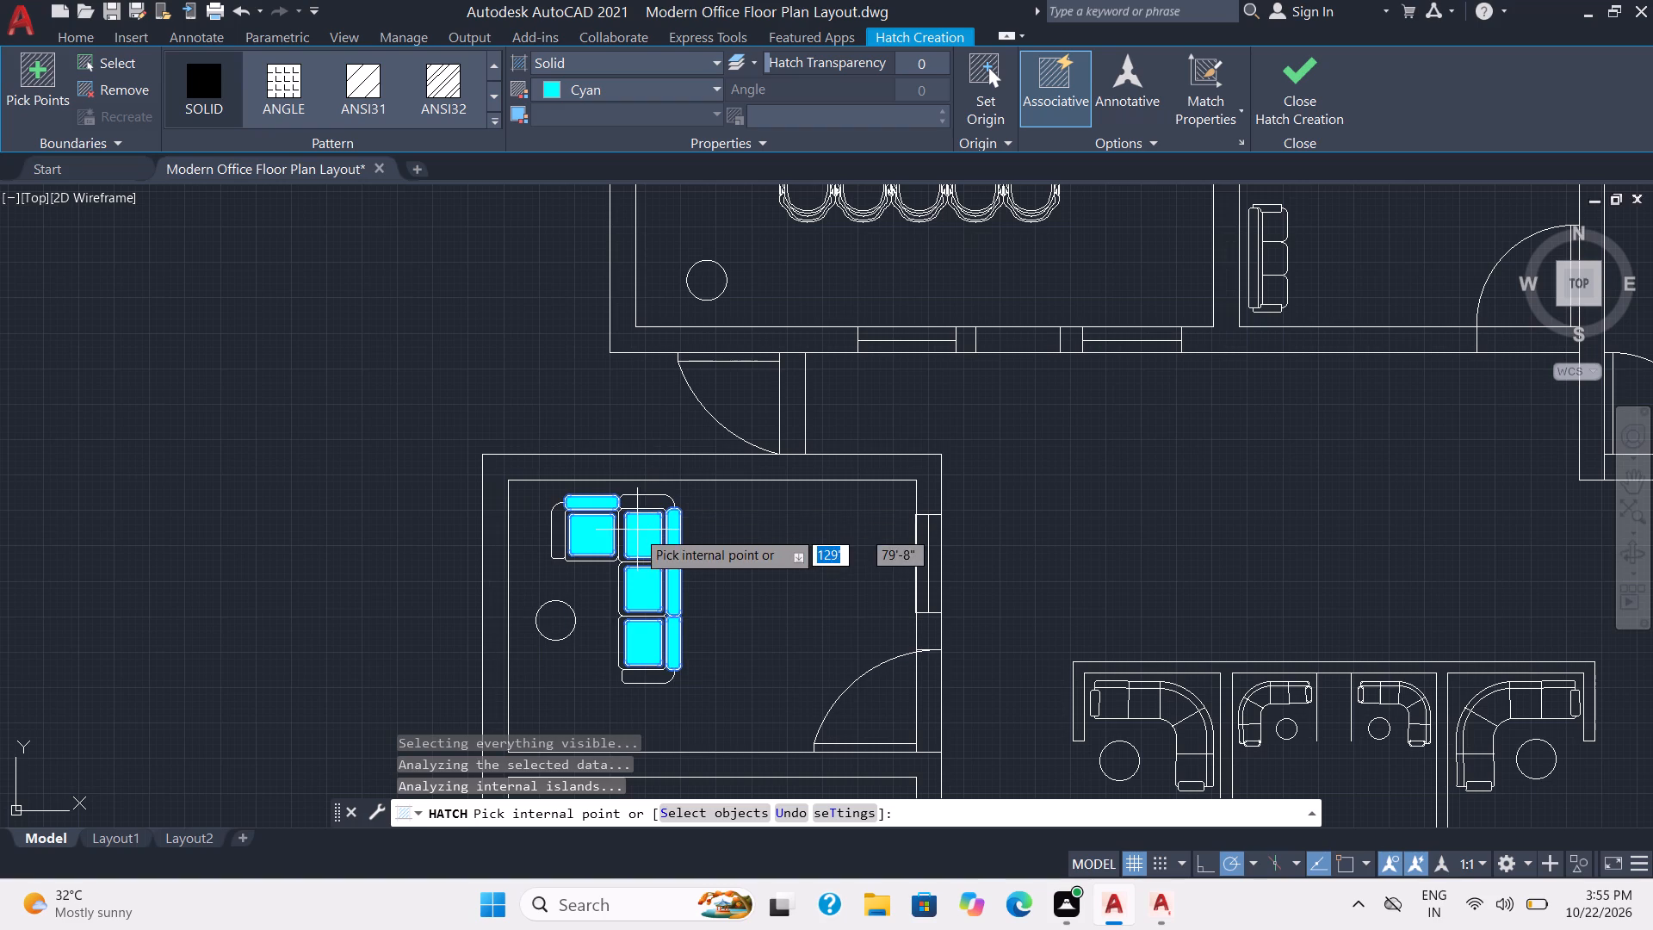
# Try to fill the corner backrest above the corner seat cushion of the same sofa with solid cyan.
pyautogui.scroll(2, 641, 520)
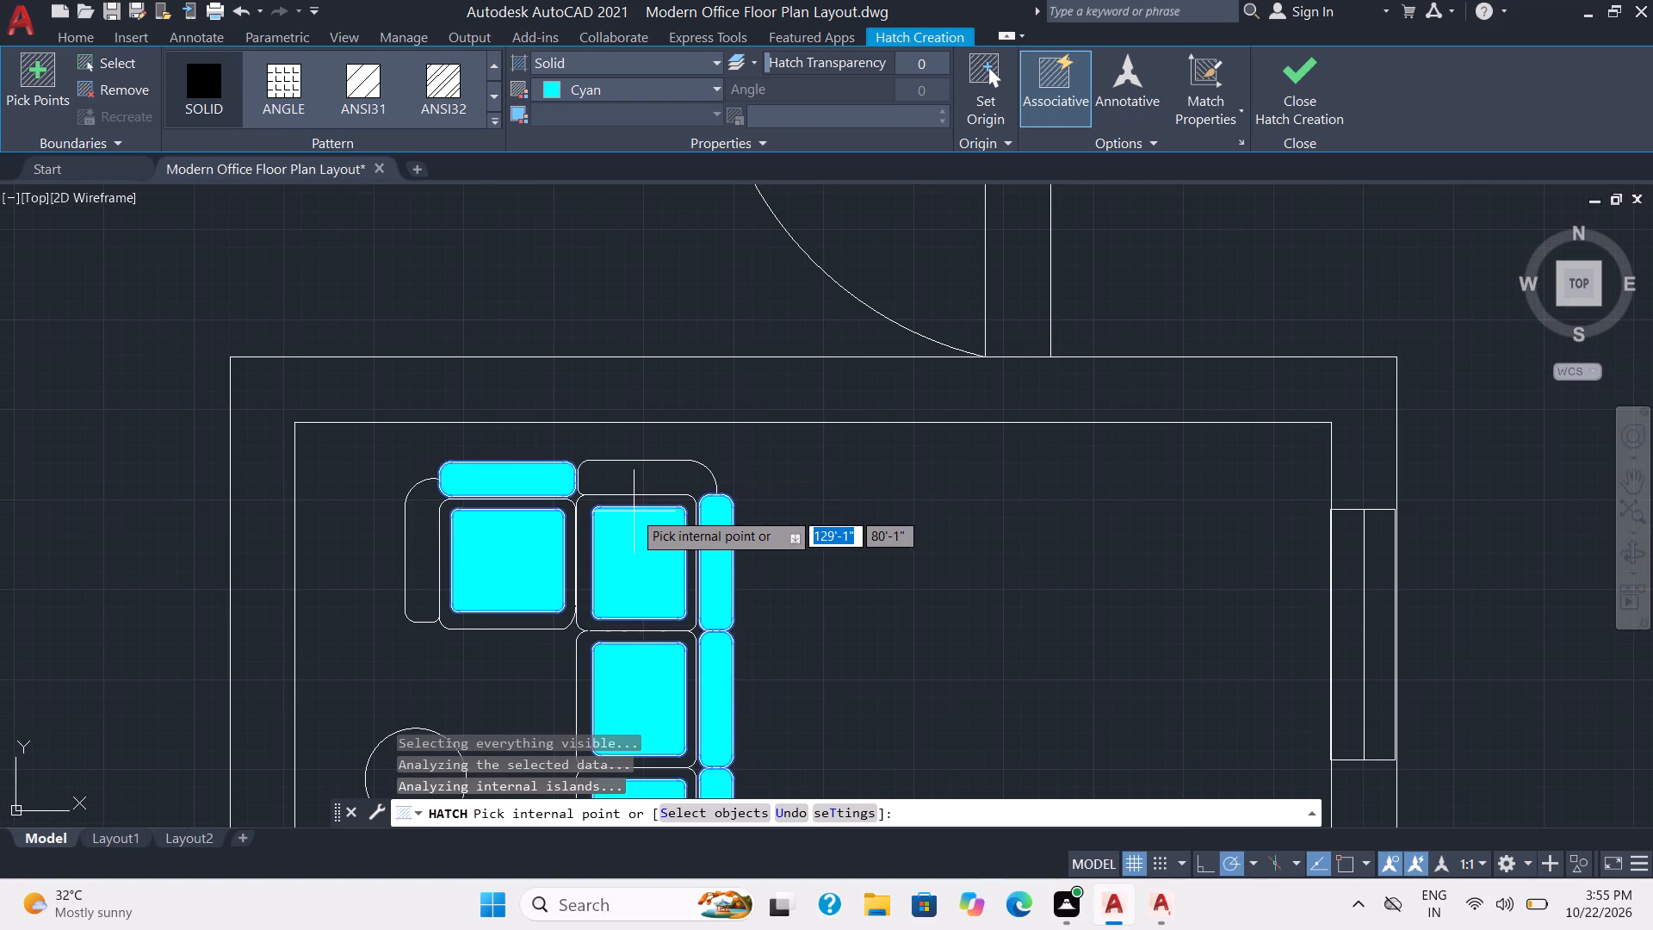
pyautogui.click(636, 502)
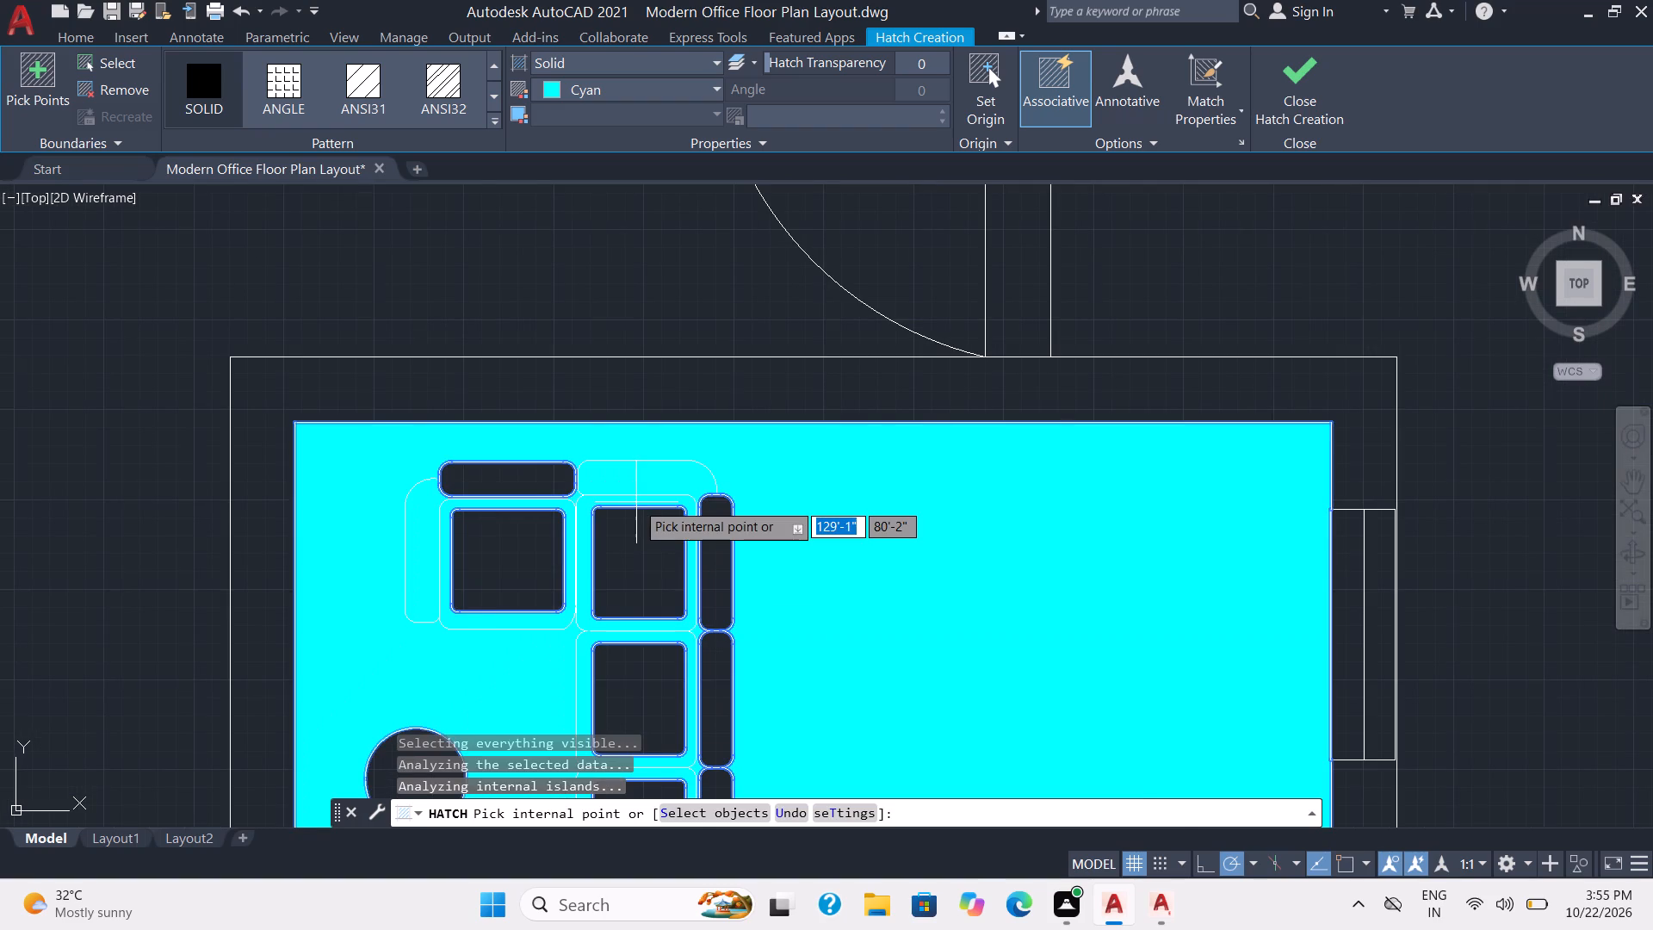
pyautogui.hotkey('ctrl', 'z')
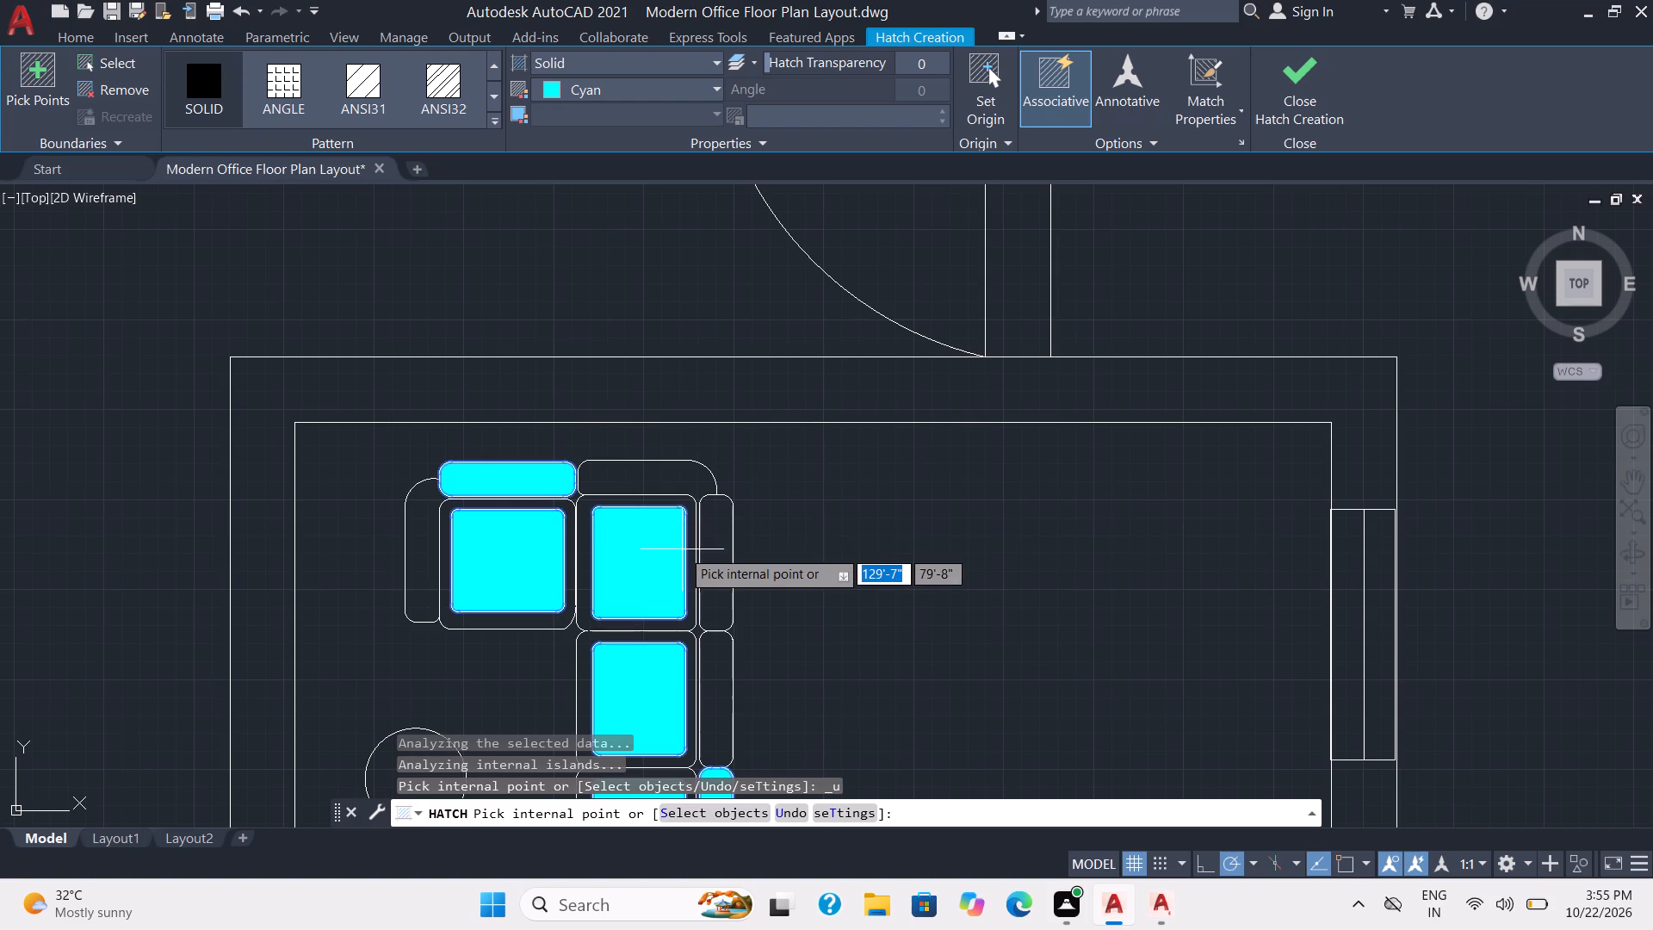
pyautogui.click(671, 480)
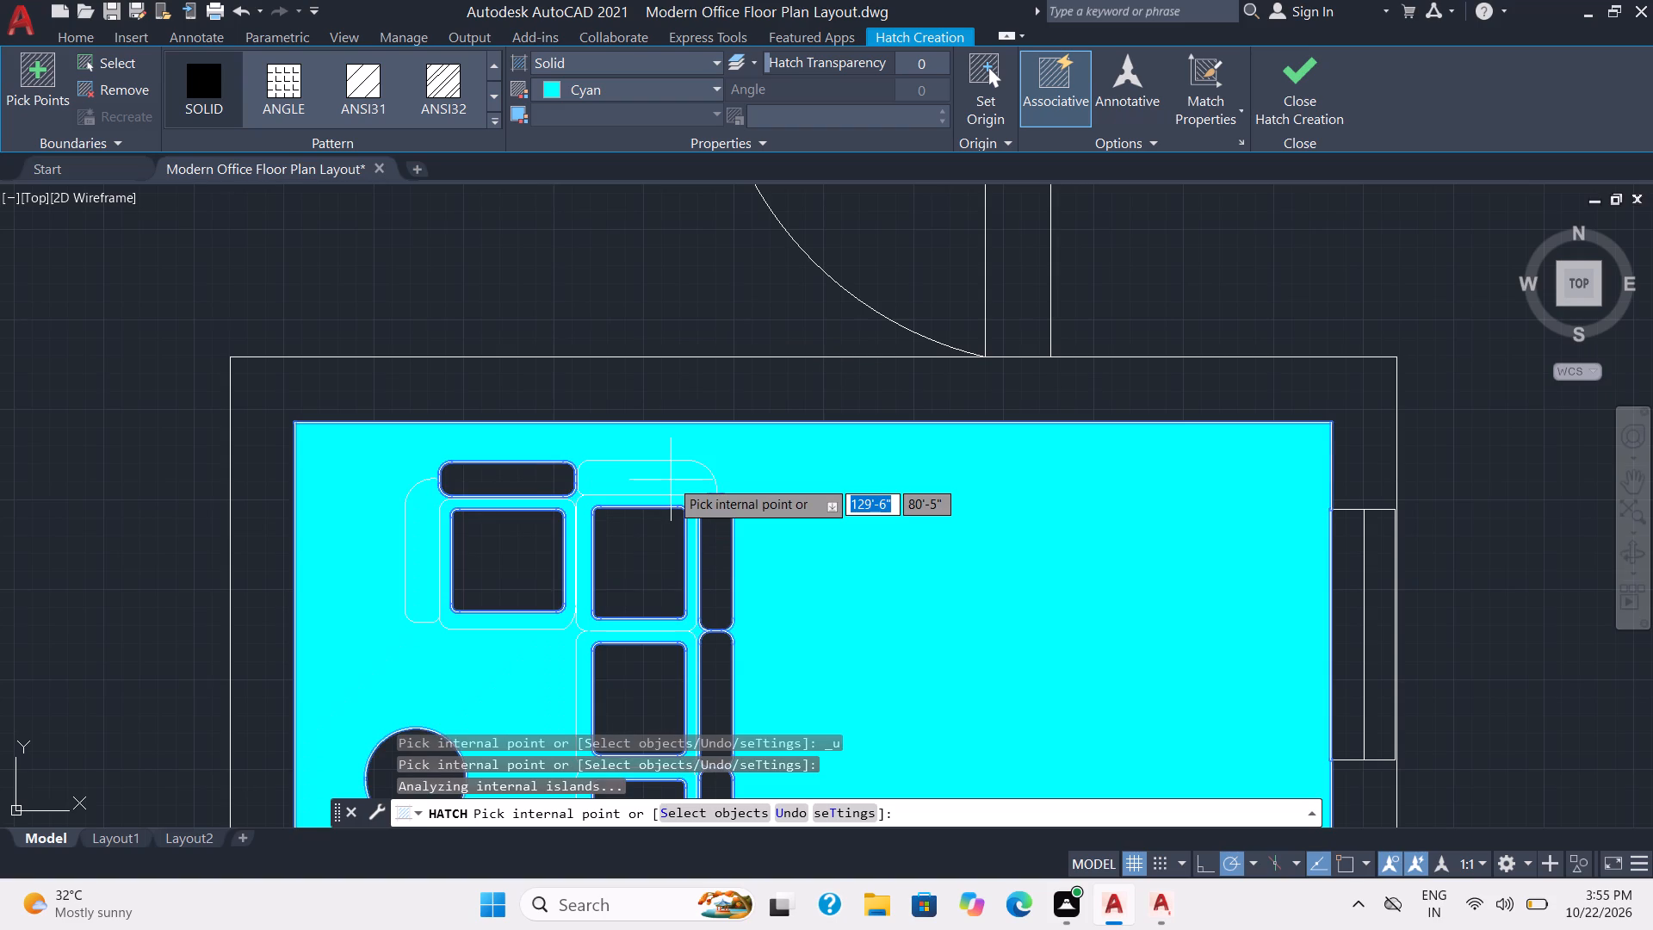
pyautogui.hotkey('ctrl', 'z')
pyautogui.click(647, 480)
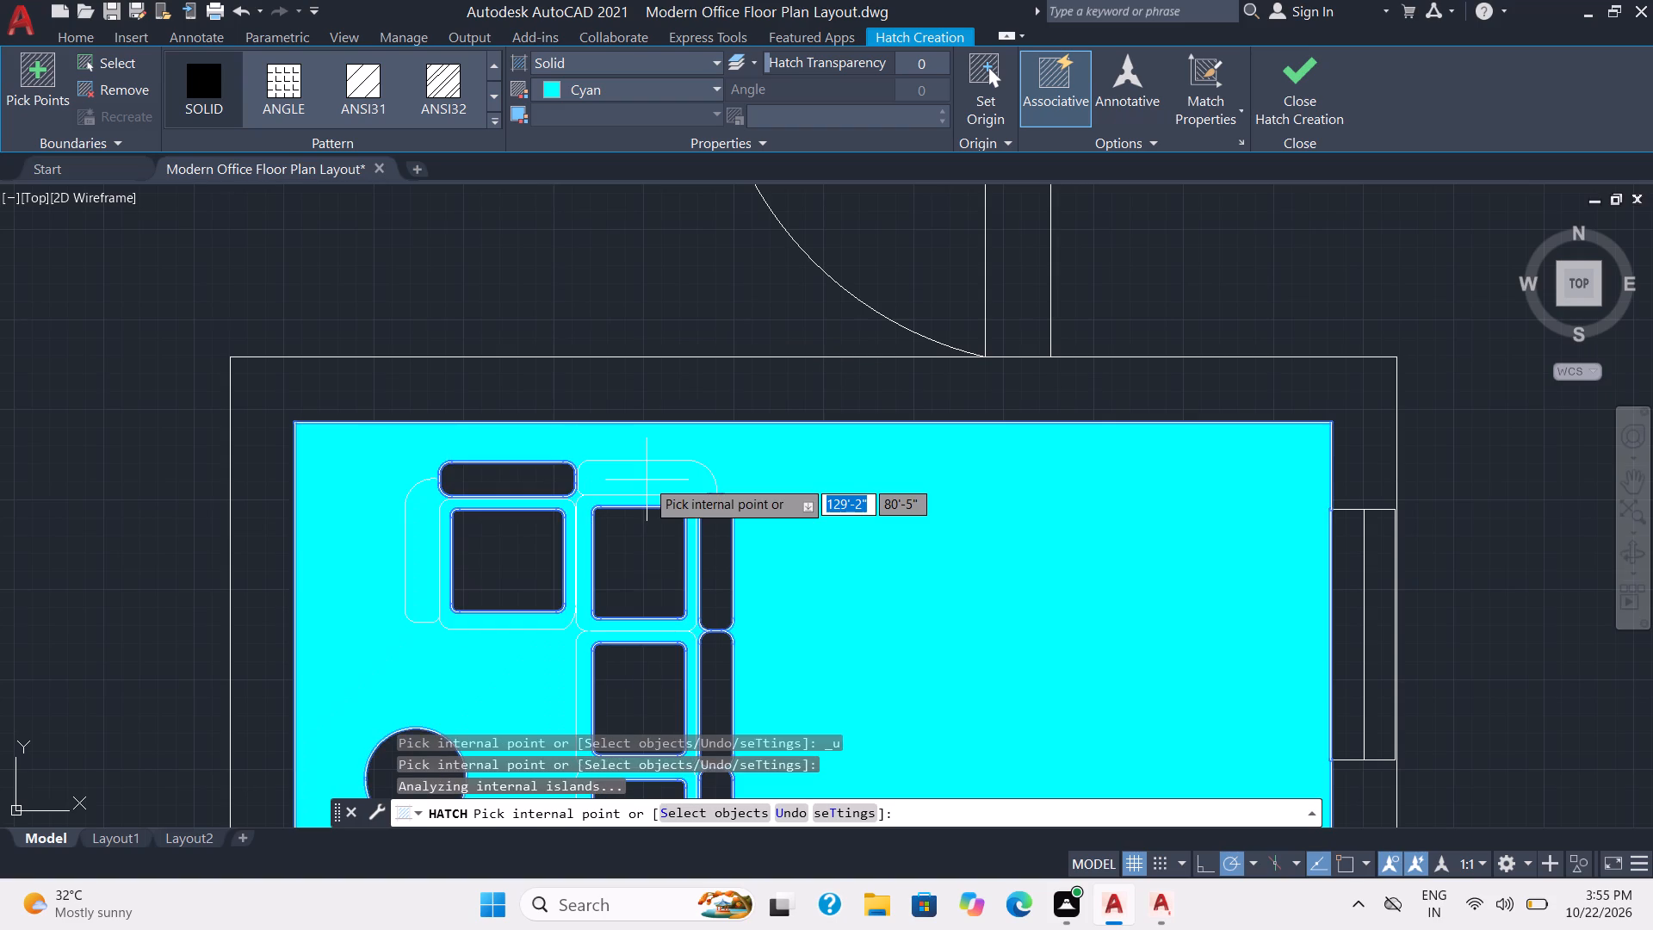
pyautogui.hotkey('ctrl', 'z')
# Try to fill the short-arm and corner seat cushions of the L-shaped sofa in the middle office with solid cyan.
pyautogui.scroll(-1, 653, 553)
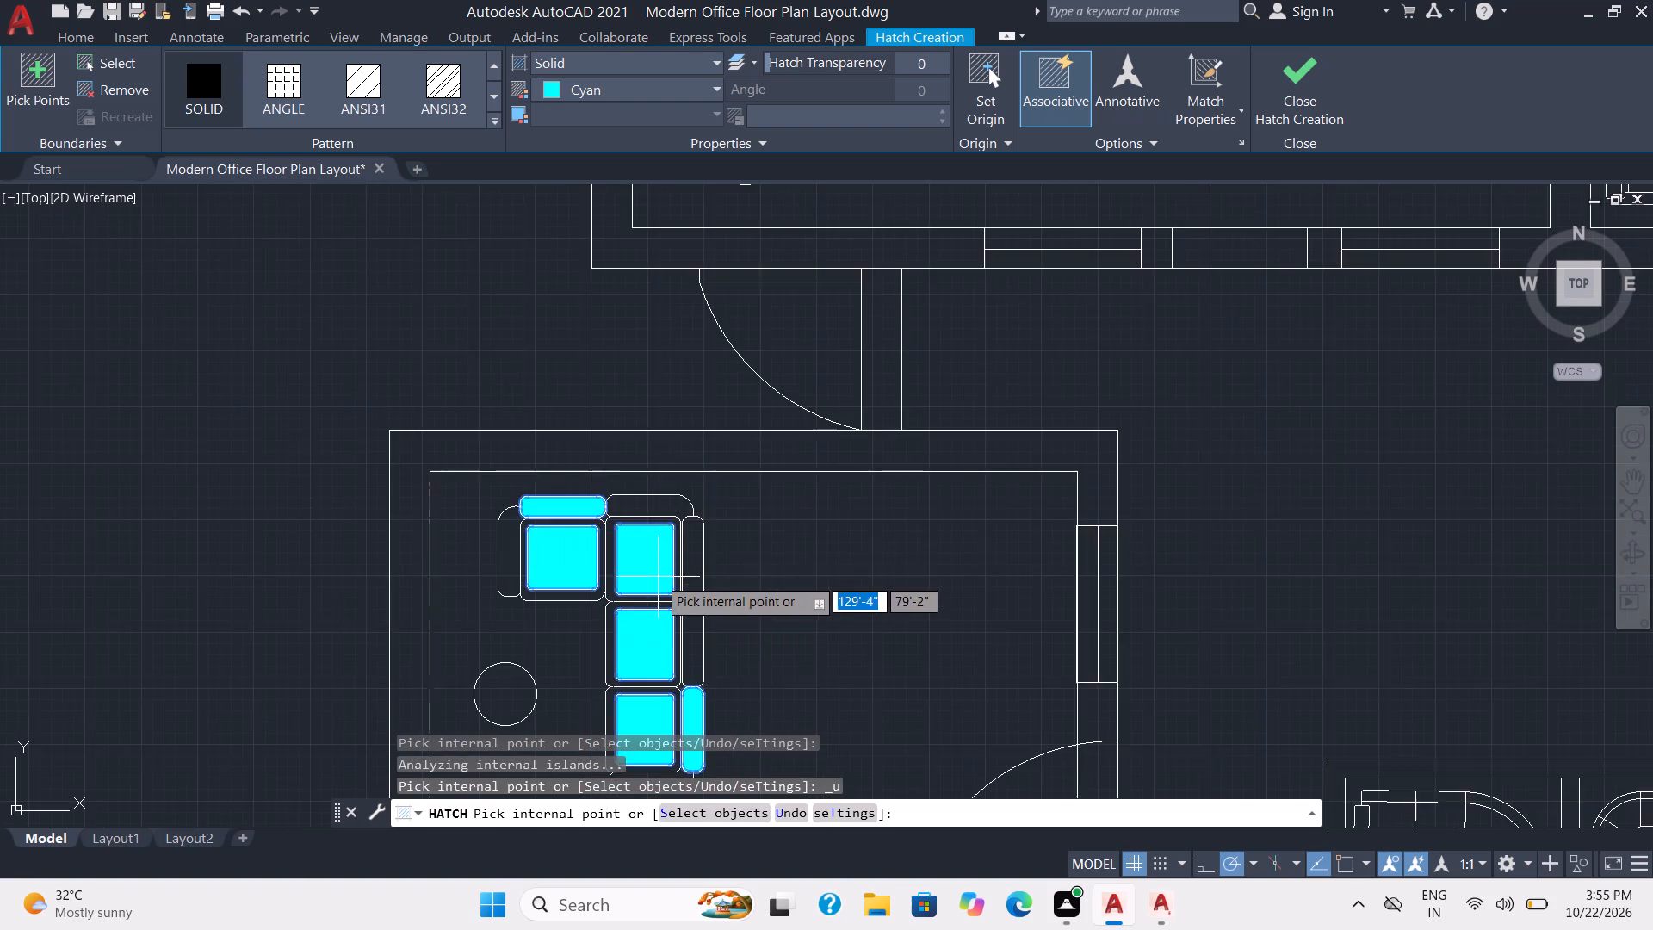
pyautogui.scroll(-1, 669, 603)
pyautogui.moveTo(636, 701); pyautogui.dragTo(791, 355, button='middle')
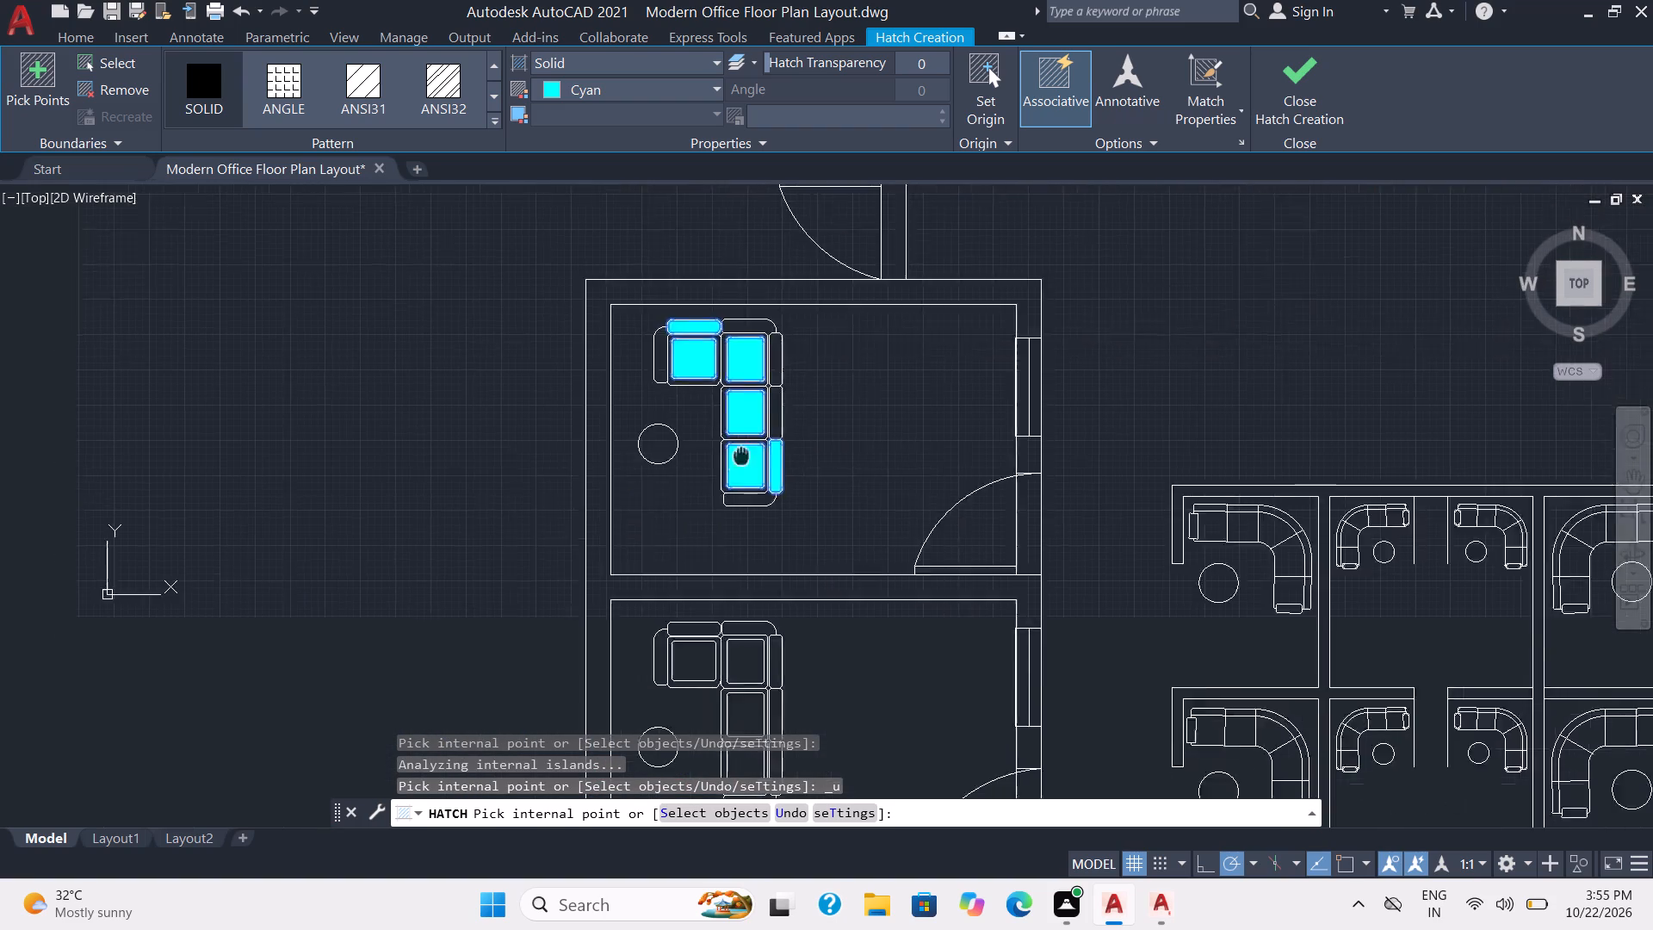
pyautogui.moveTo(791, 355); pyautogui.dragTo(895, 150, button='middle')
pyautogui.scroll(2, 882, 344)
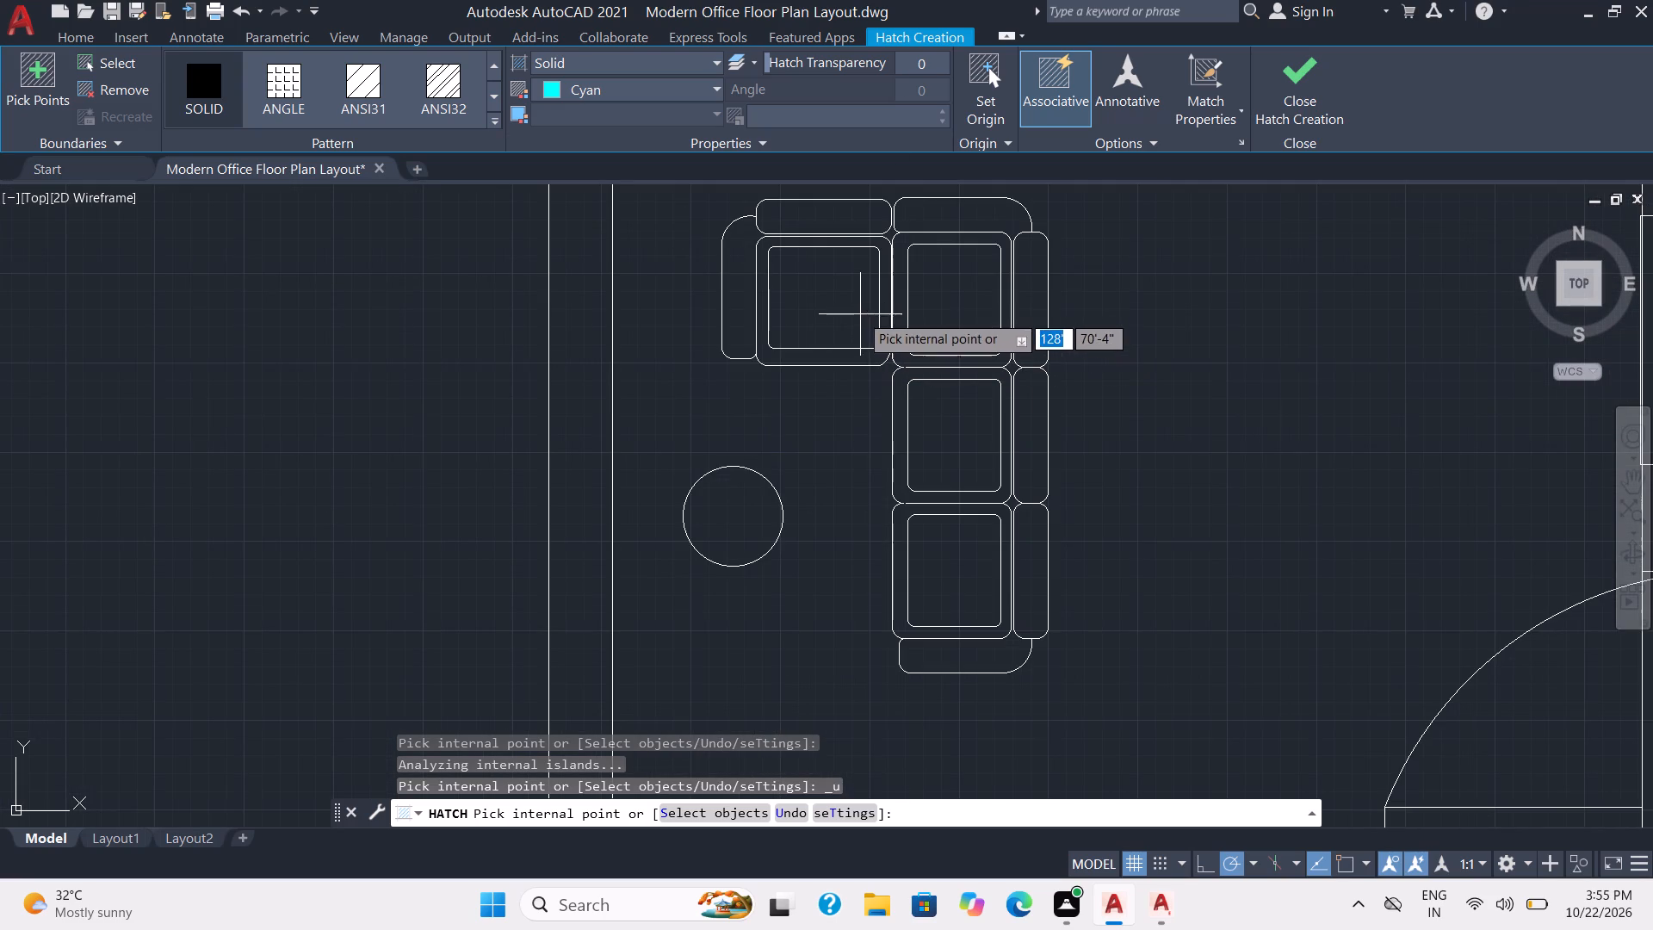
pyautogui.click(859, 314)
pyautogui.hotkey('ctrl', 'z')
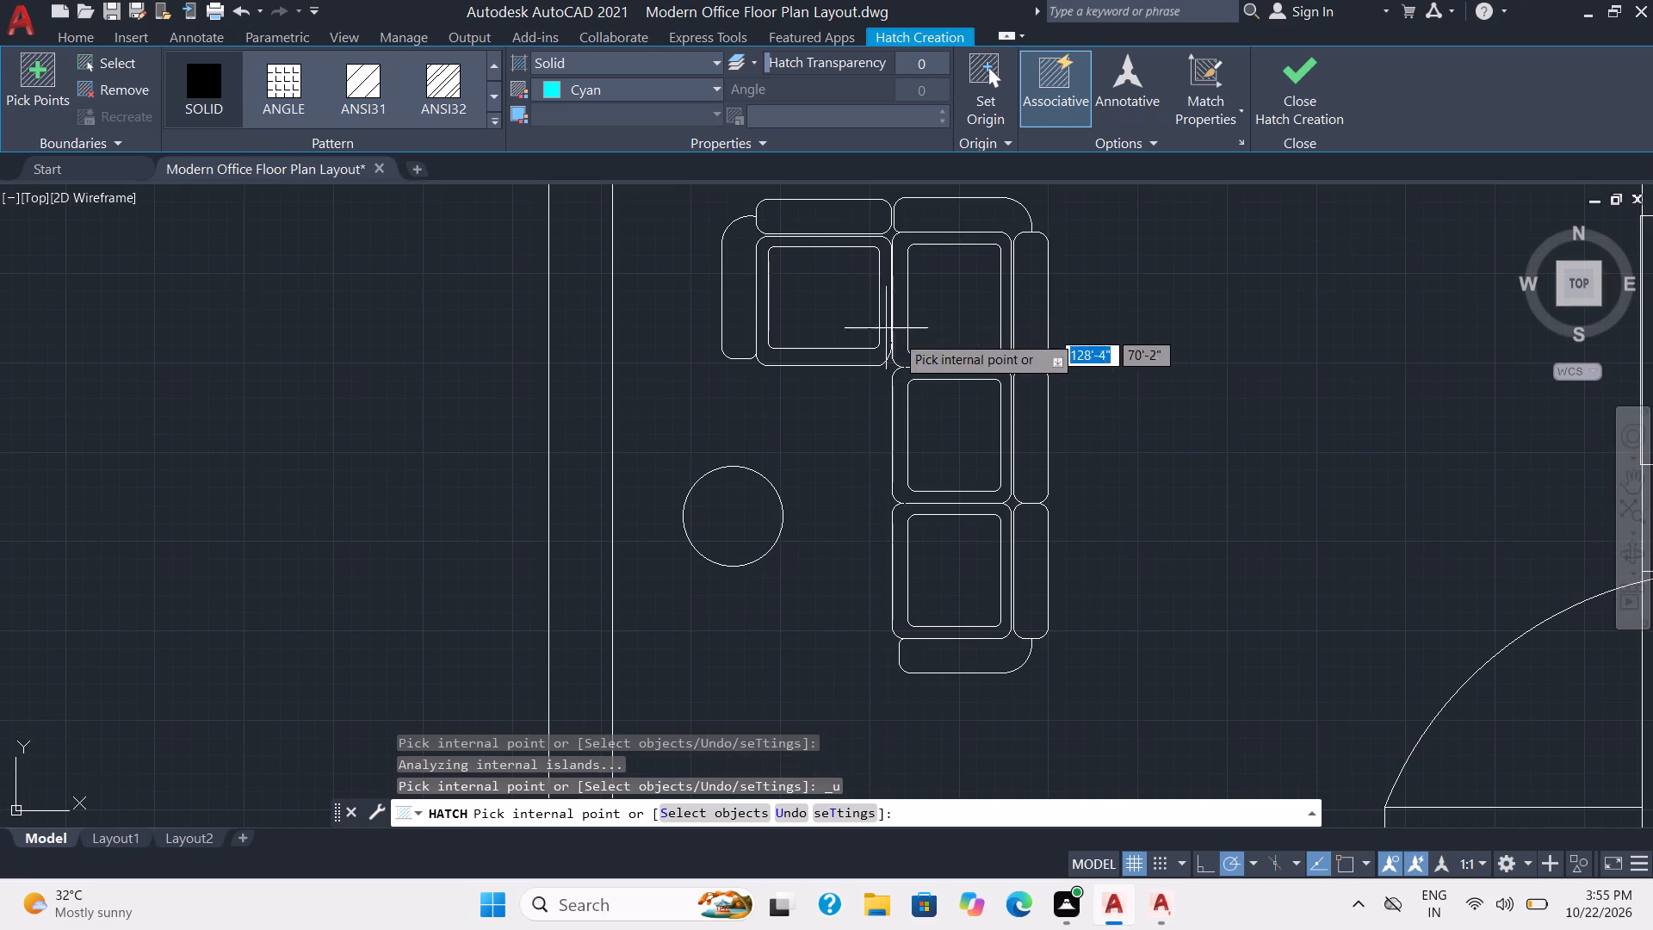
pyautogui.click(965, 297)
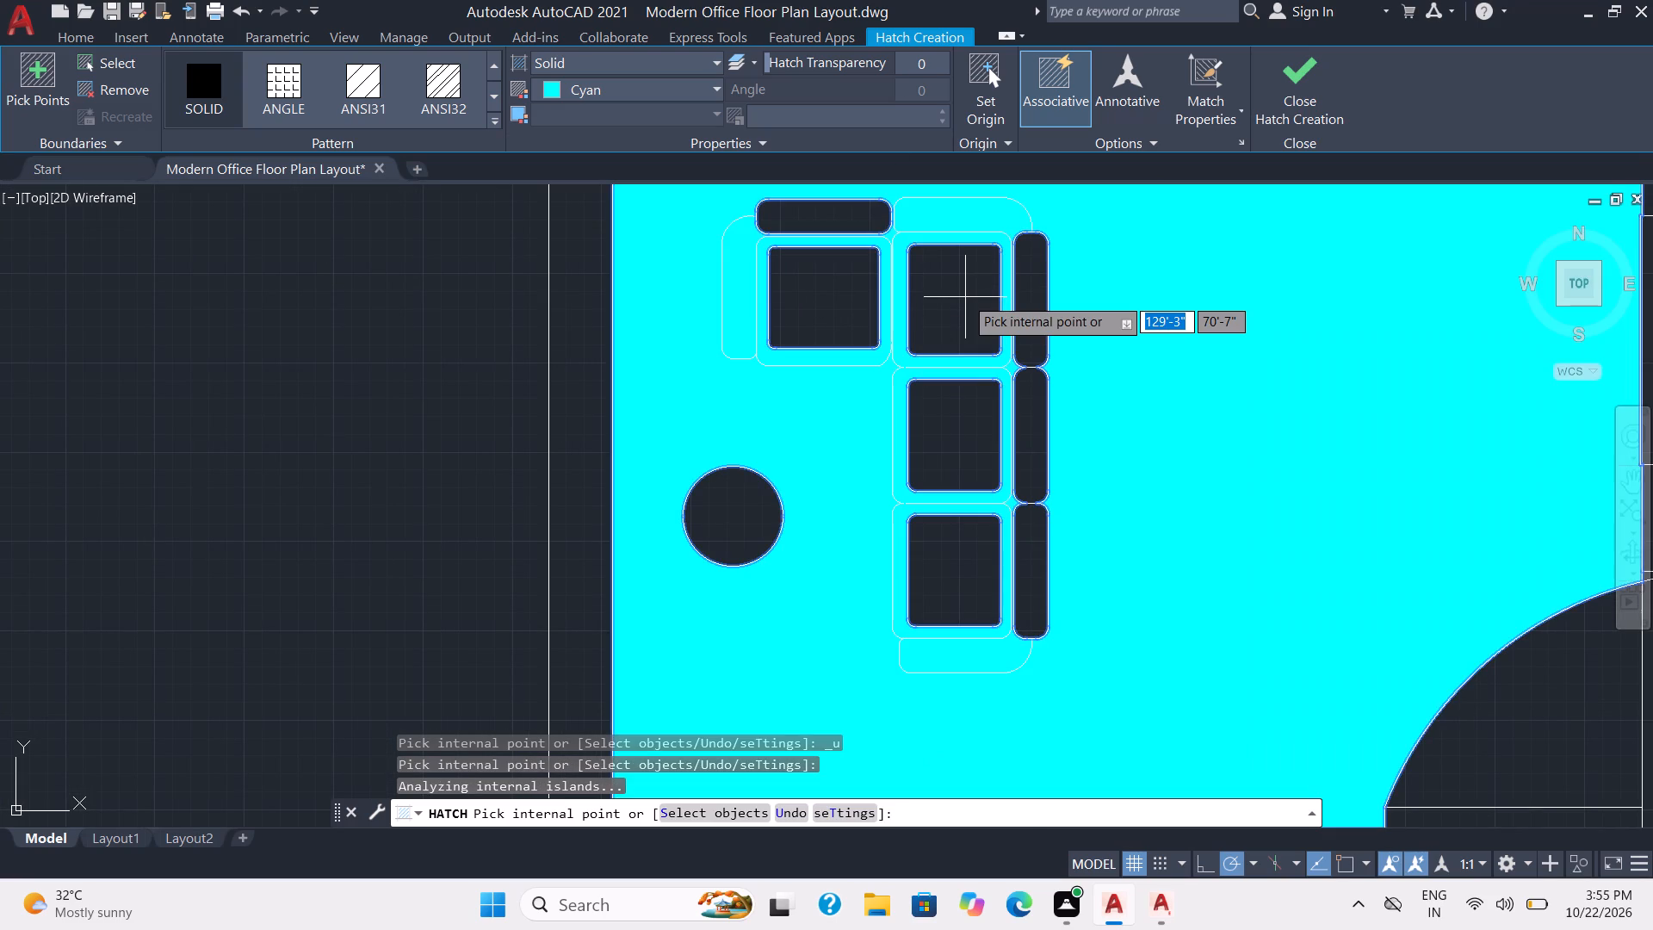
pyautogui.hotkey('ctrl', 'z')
# Fill all four seat cushions of the L-shaped sofa in the middle office with solid cyan.
pyautogui.scroll(-2, 972, 332)
pyautogui.scroll(-1, 1066, 422)
pyautogui.middleClick(1066, 422)
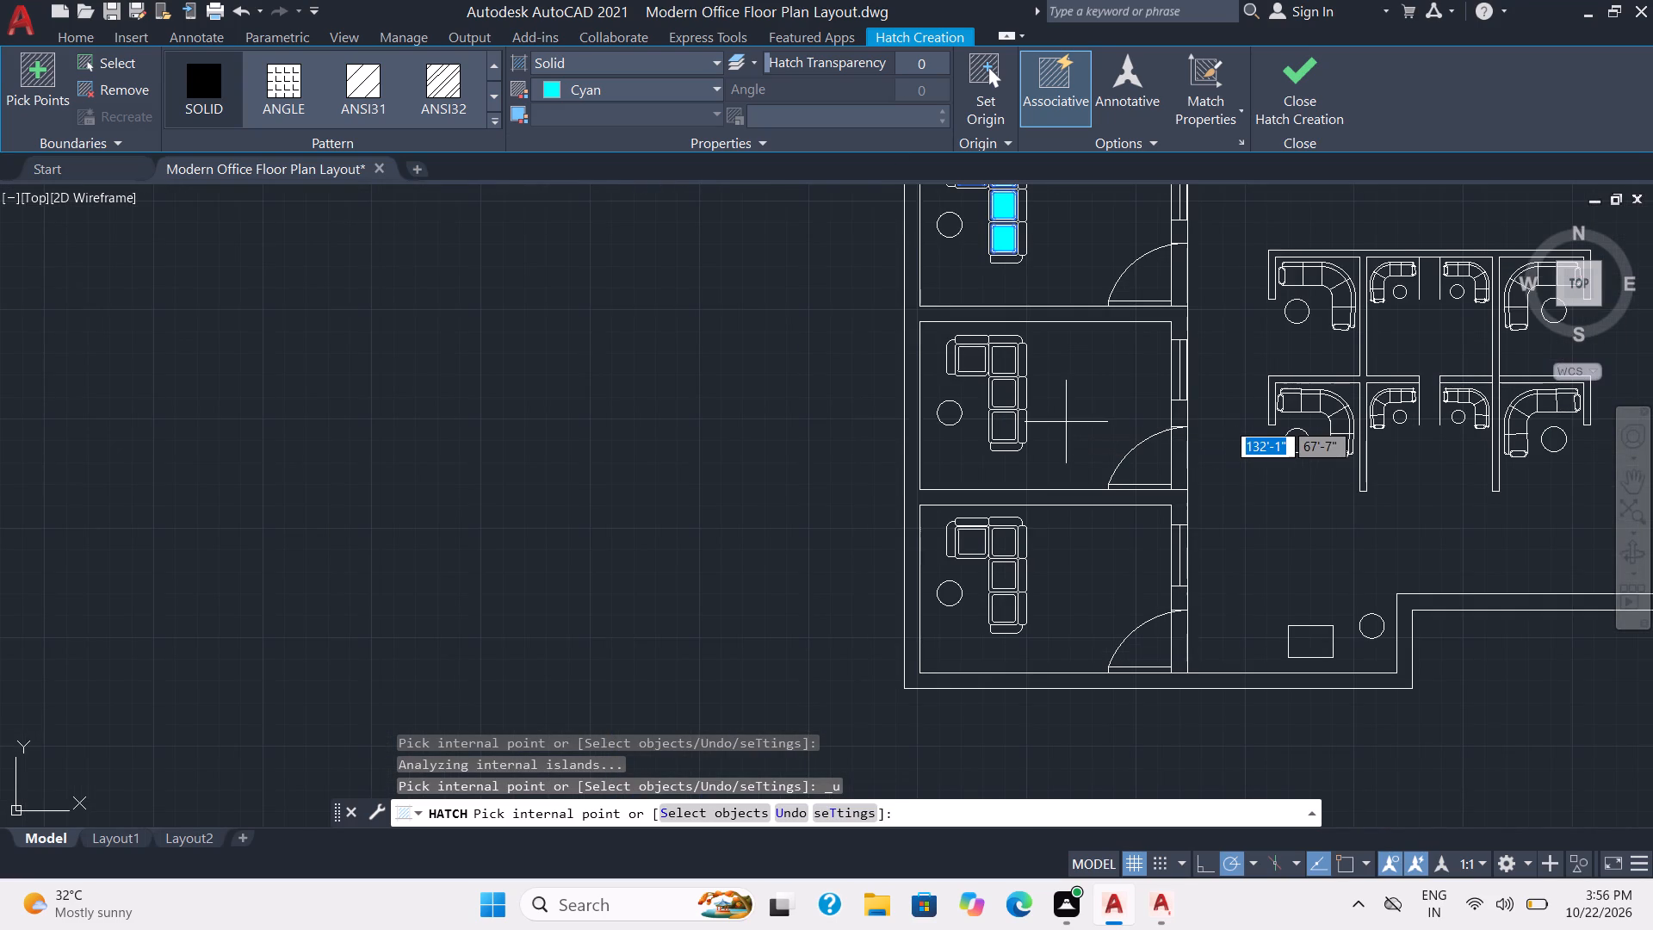
pyautogui.click(1004, 426)
pyautogui.click(1006, 393)
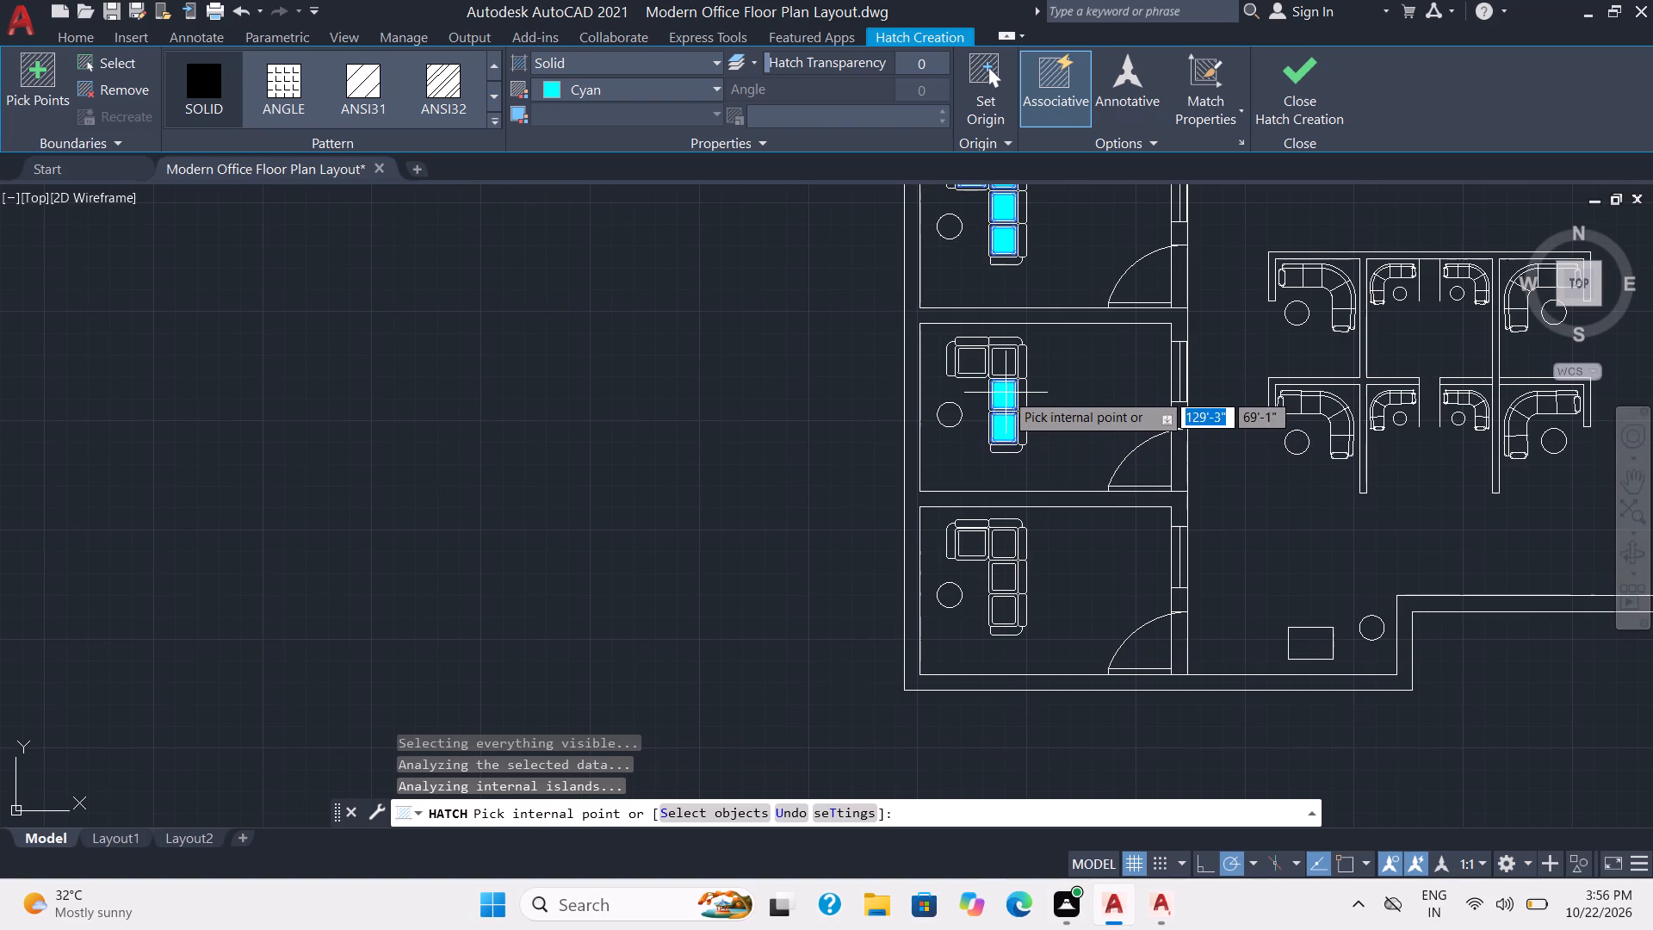
pyautogui.click(1006, 355)
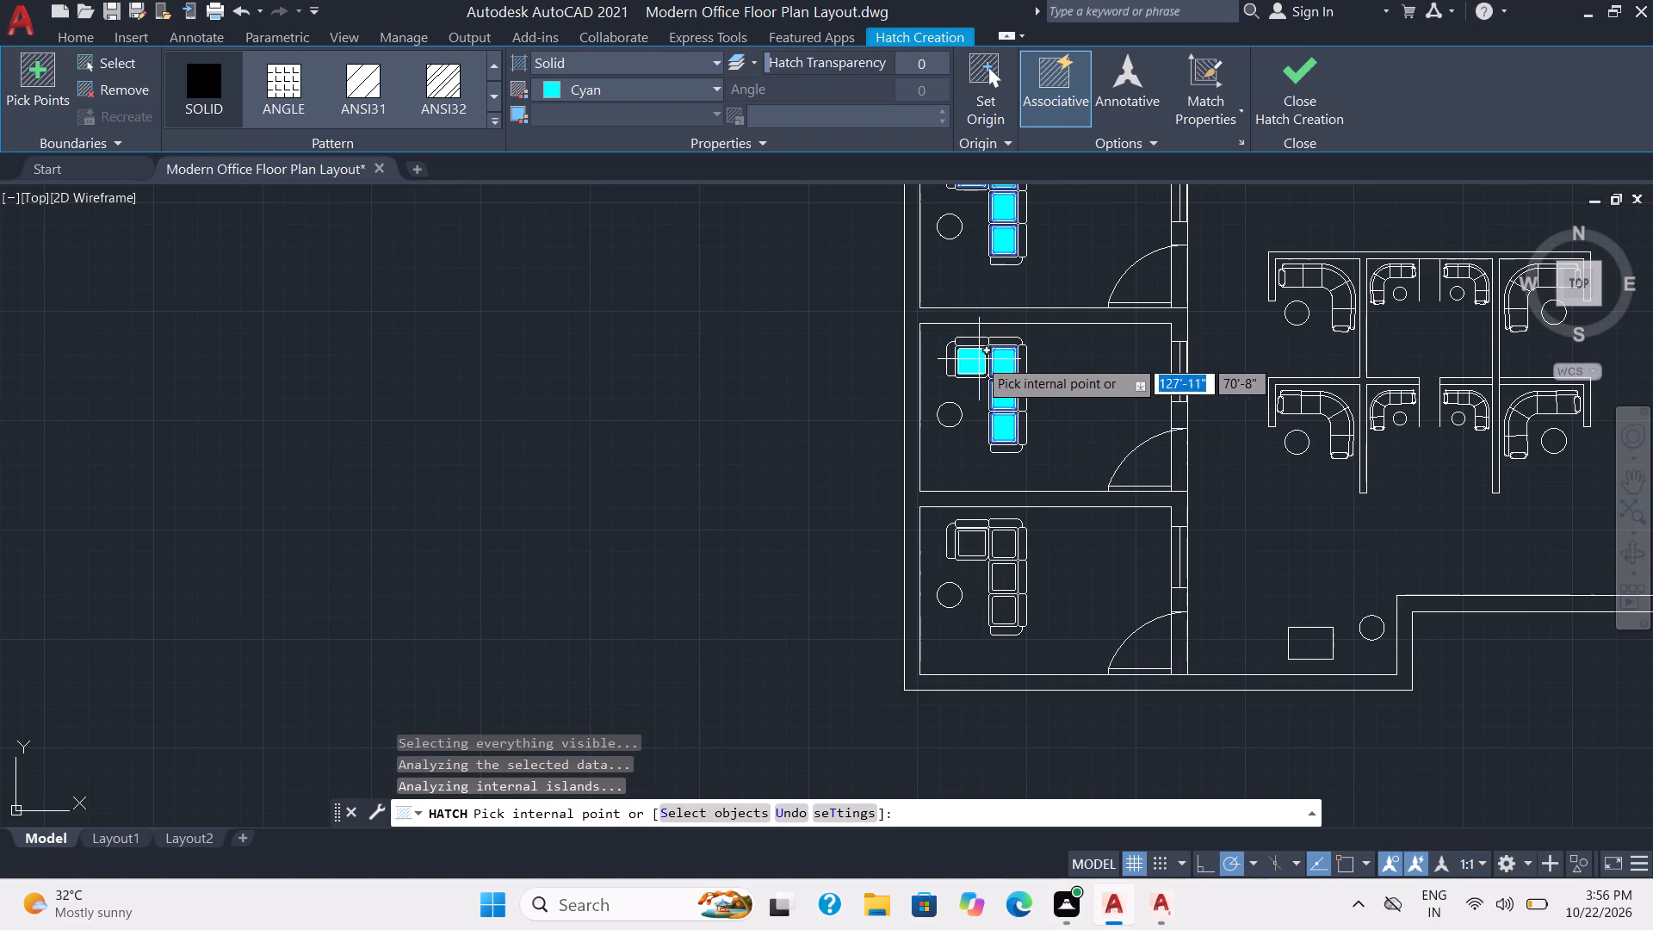
pyautogui.click(979, 359)
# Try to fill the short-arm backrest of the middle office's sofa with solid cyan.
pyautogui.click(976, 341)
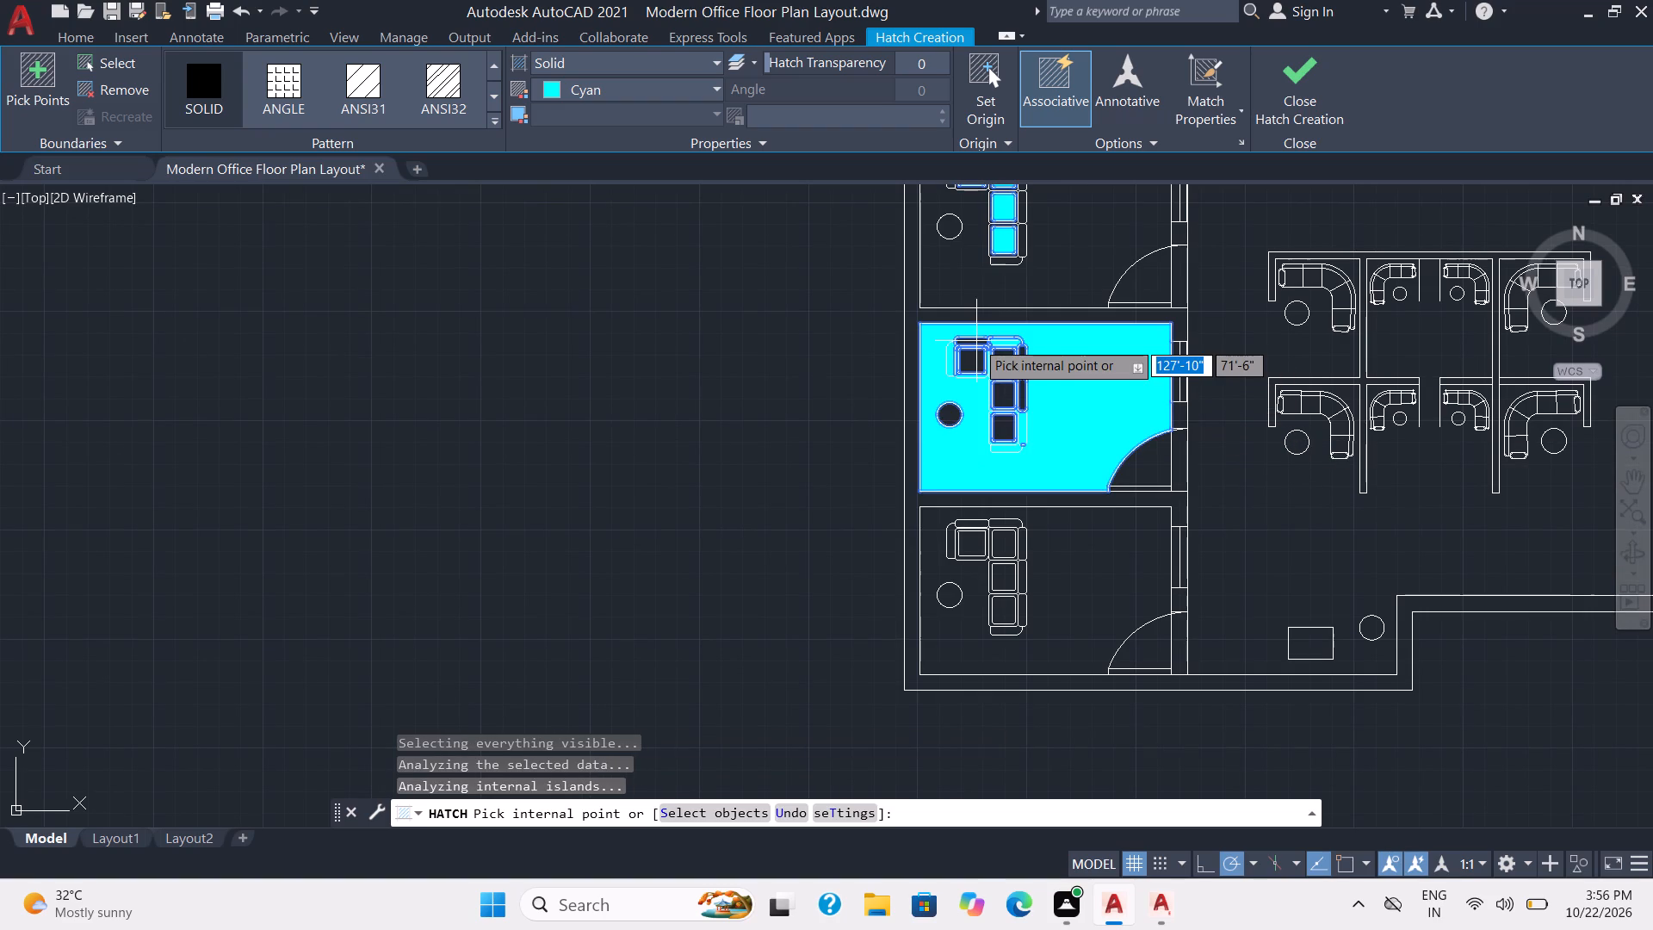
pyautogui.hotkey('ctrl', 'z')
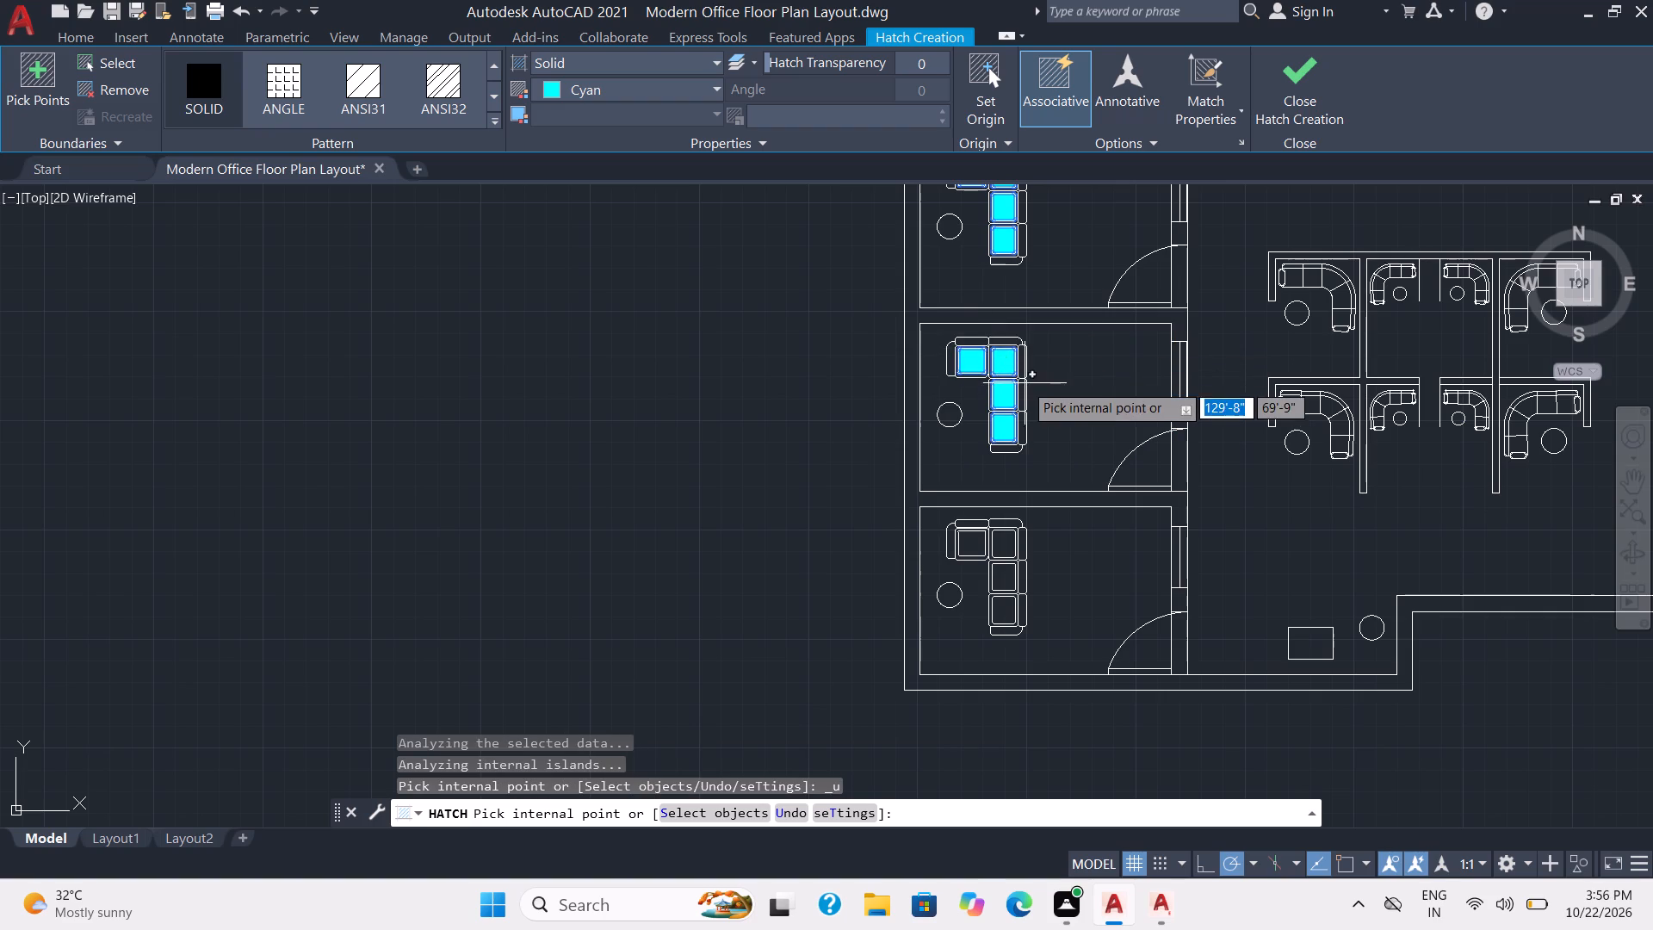
# Fill all four seat cushions of the L-shaped sofa in the lowest office with solid cyan.
pyautogui.click(981, 542)
pyautogui.click(1002, 540)
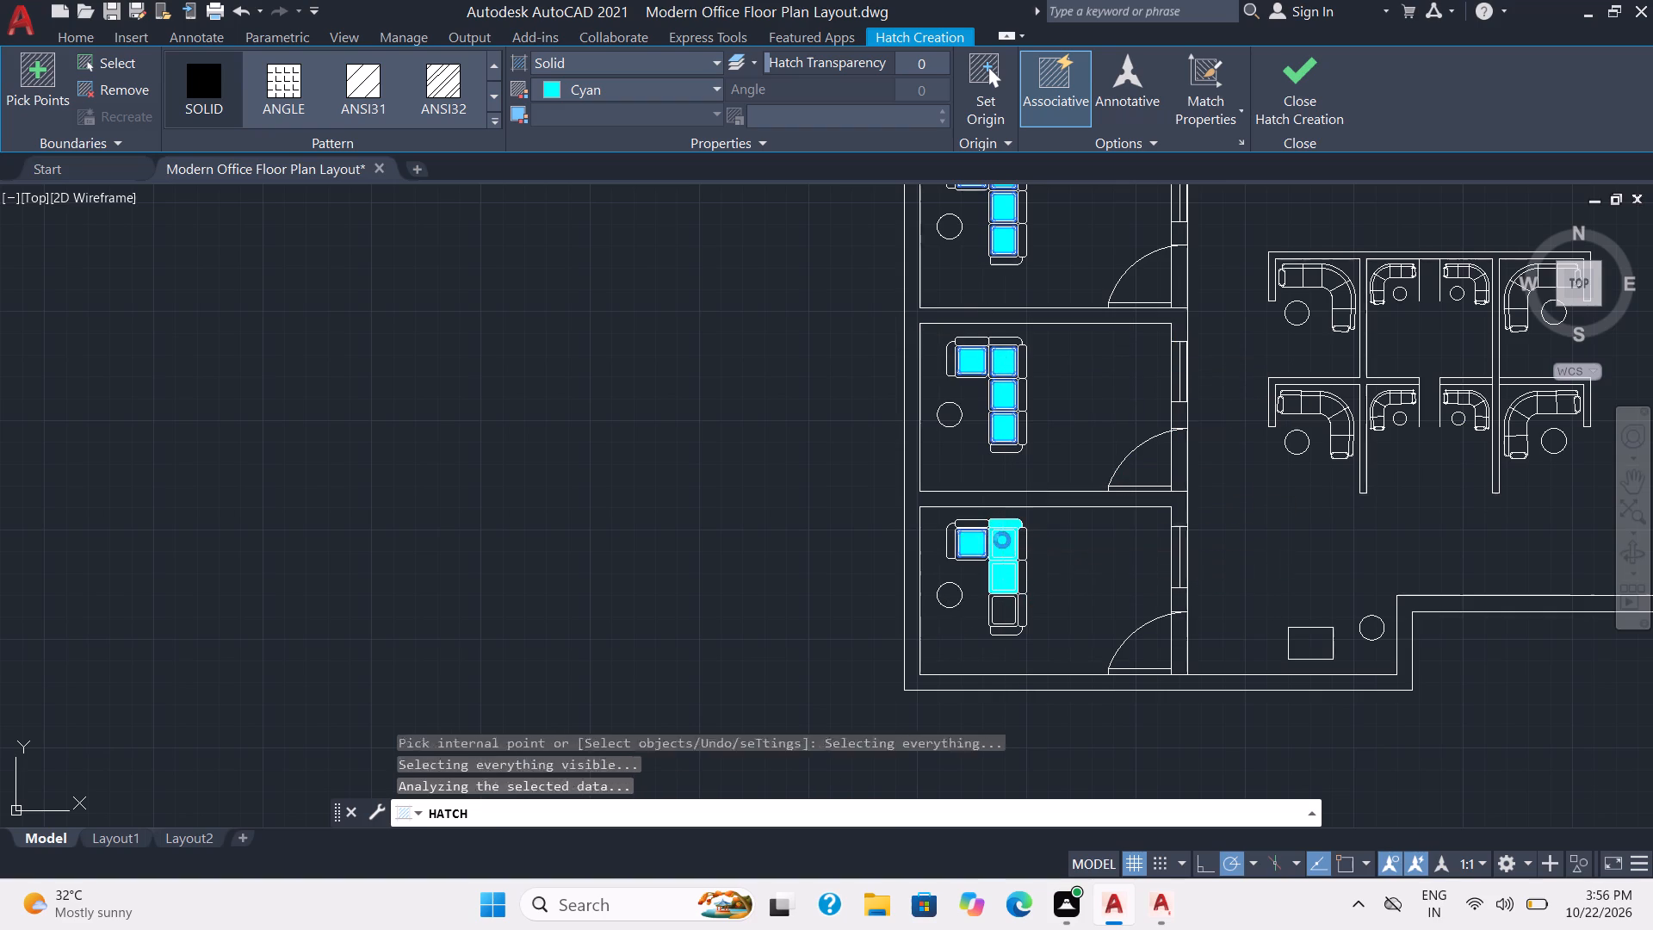
pyautogui.click(1005, 575)
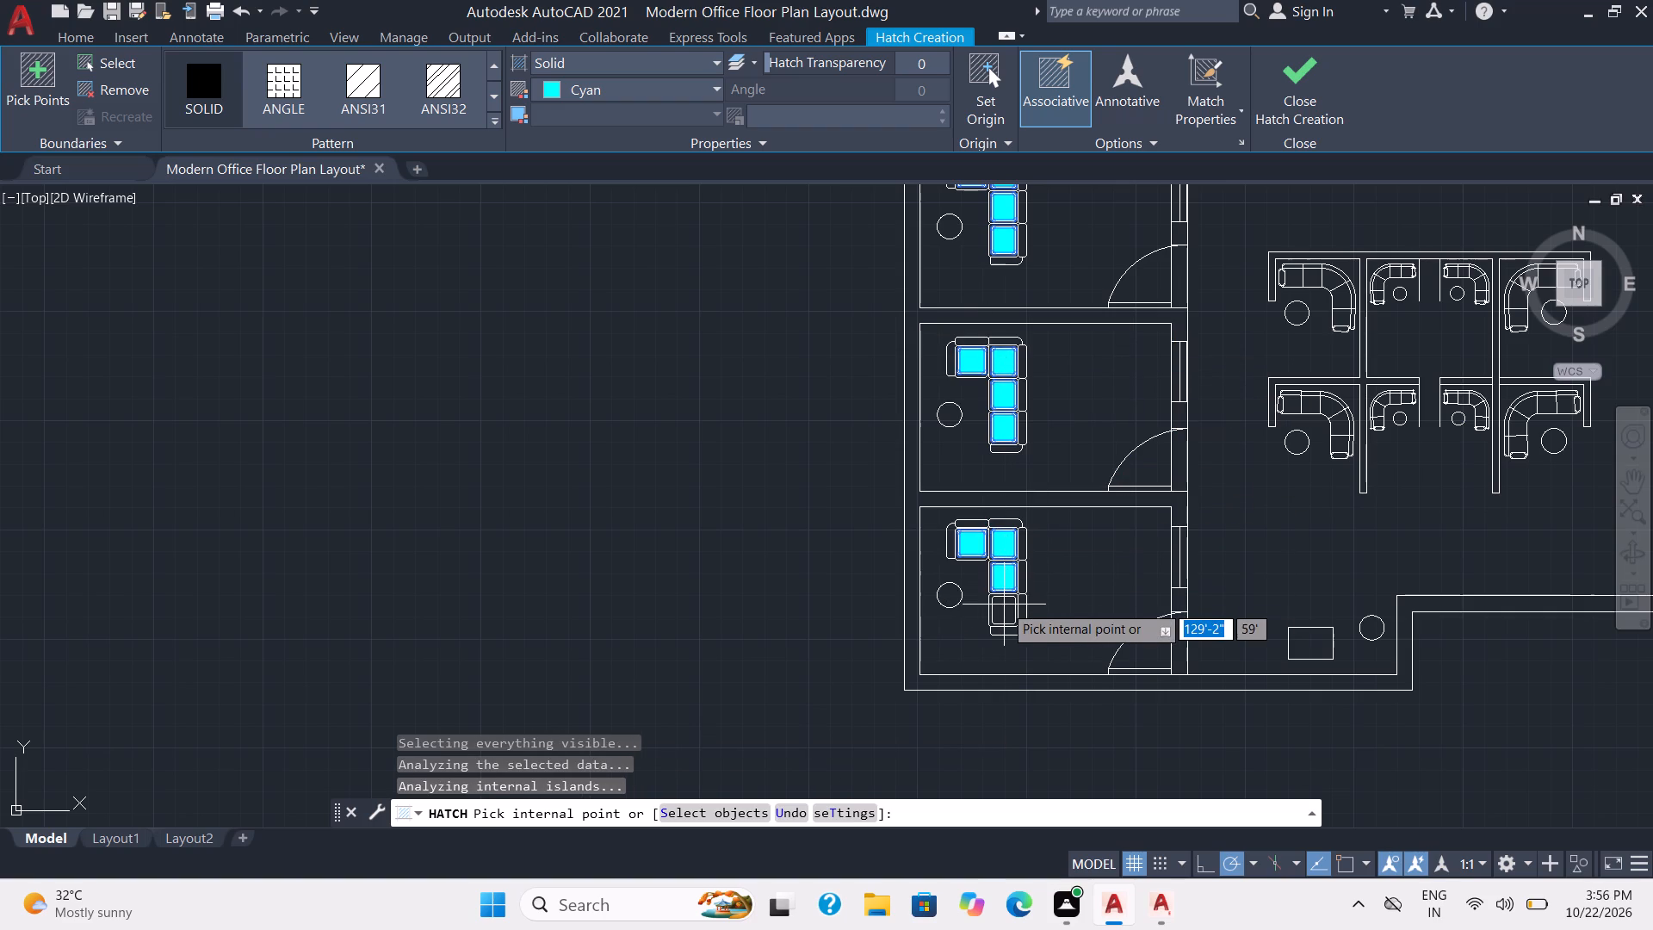
pyautogui.click(1004, 607)
# Fill the backrests along the long arm of the lowest office's sofa with solid cyan.
pyautogui.click(1019, 606)
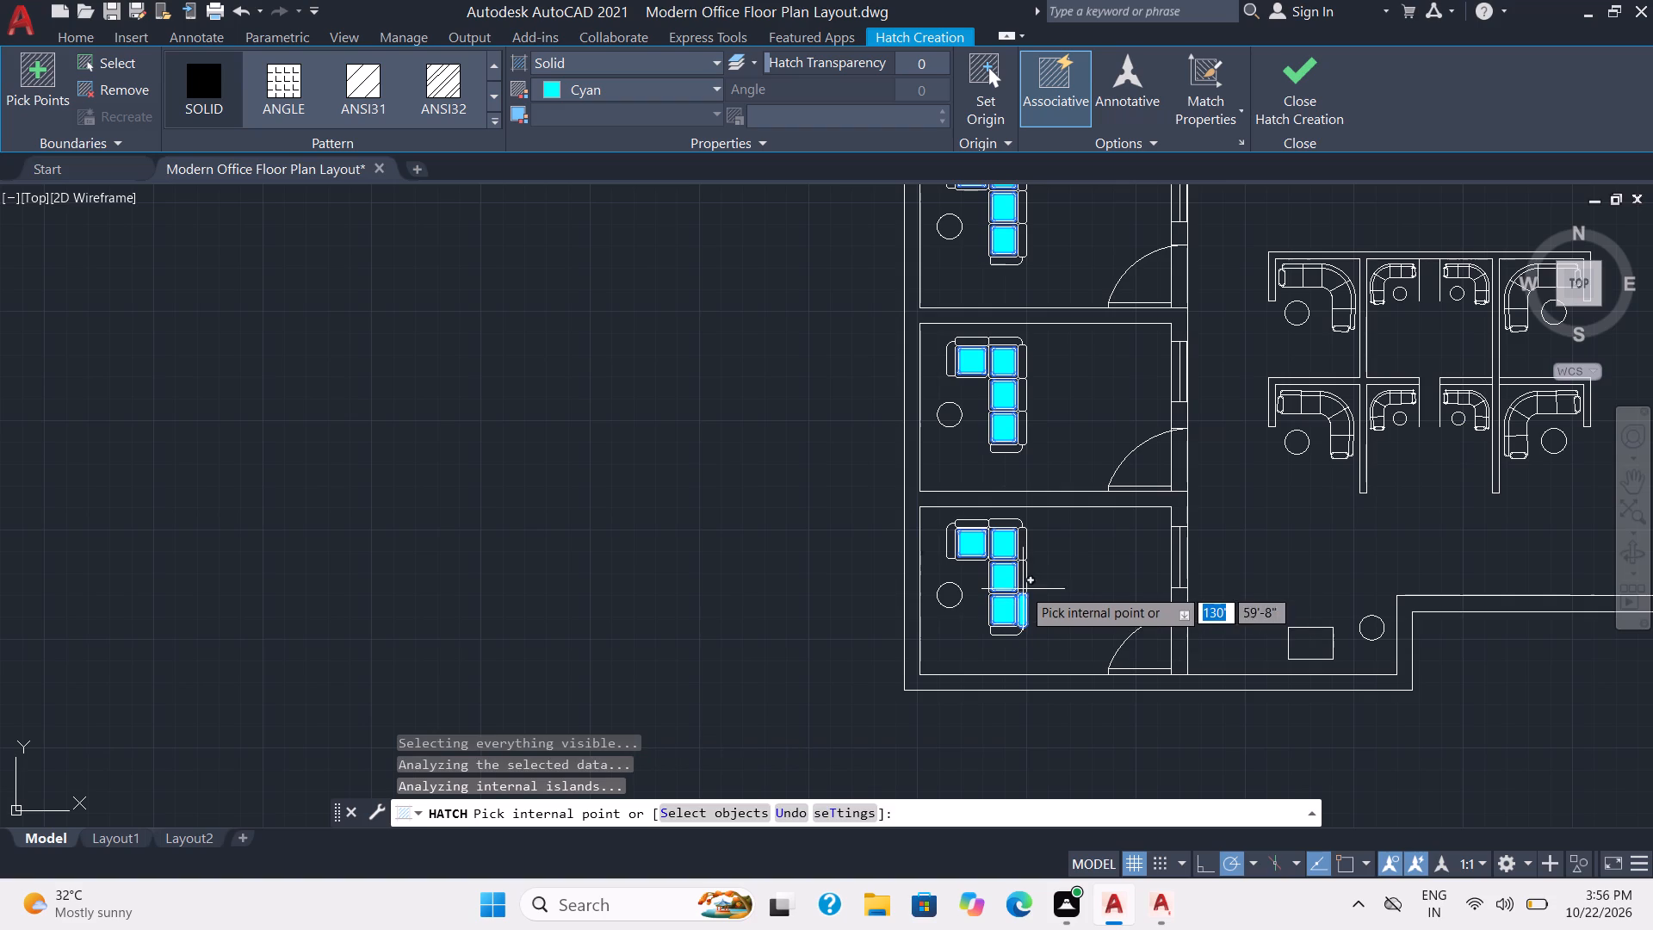
pyautogui.click(1023, 580)
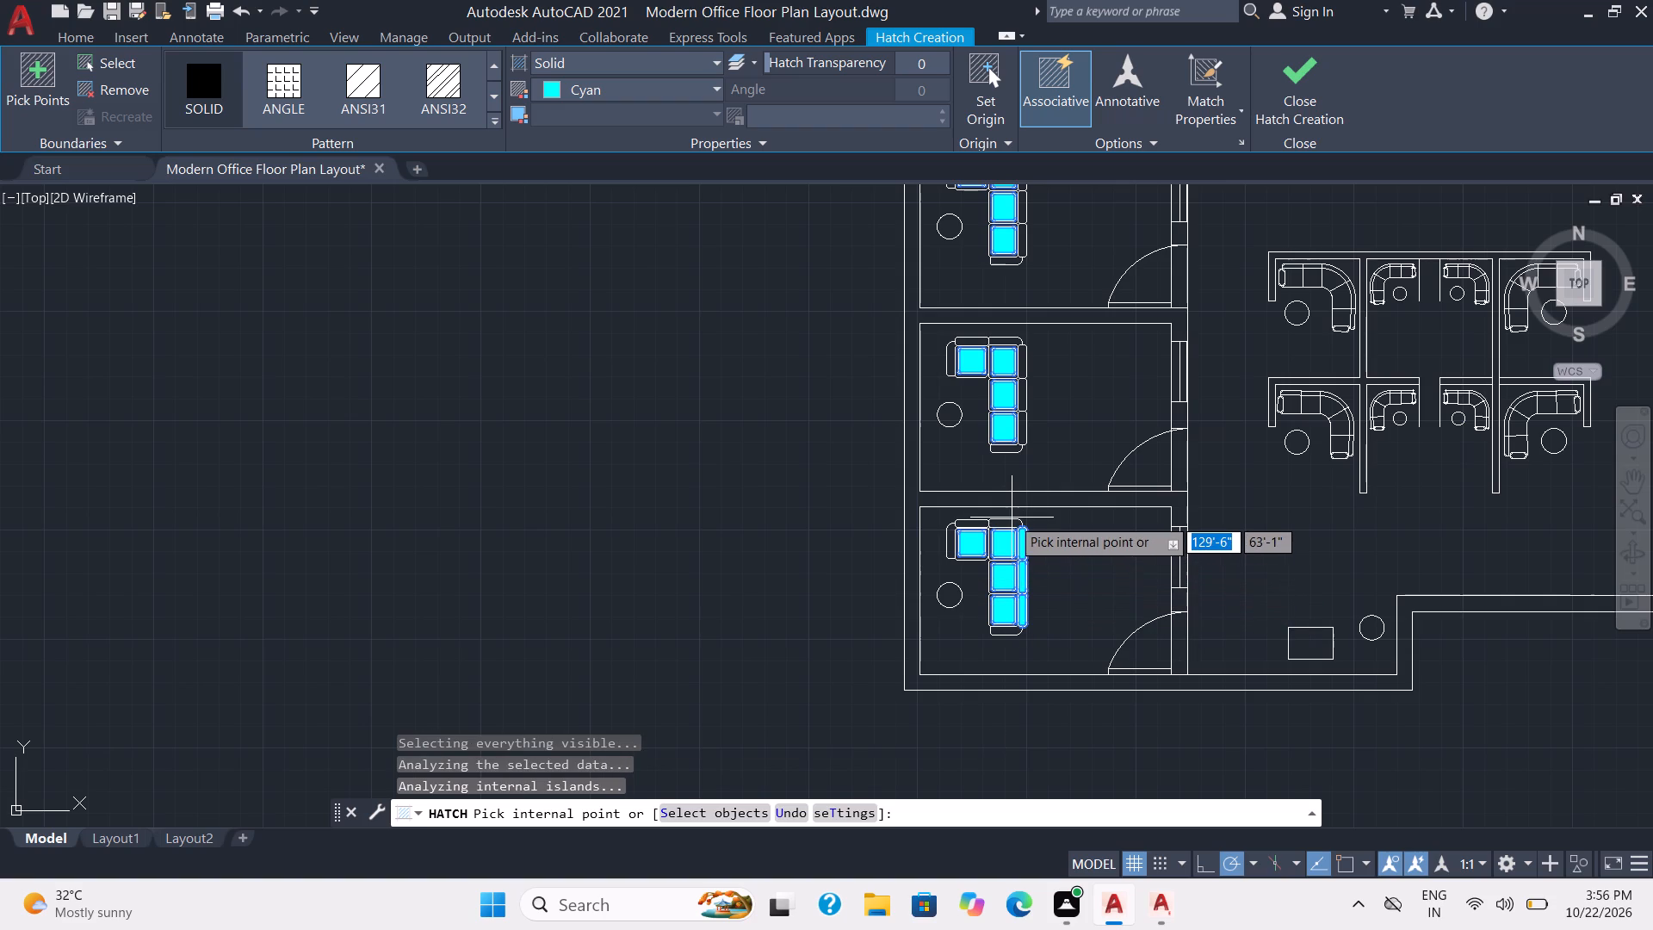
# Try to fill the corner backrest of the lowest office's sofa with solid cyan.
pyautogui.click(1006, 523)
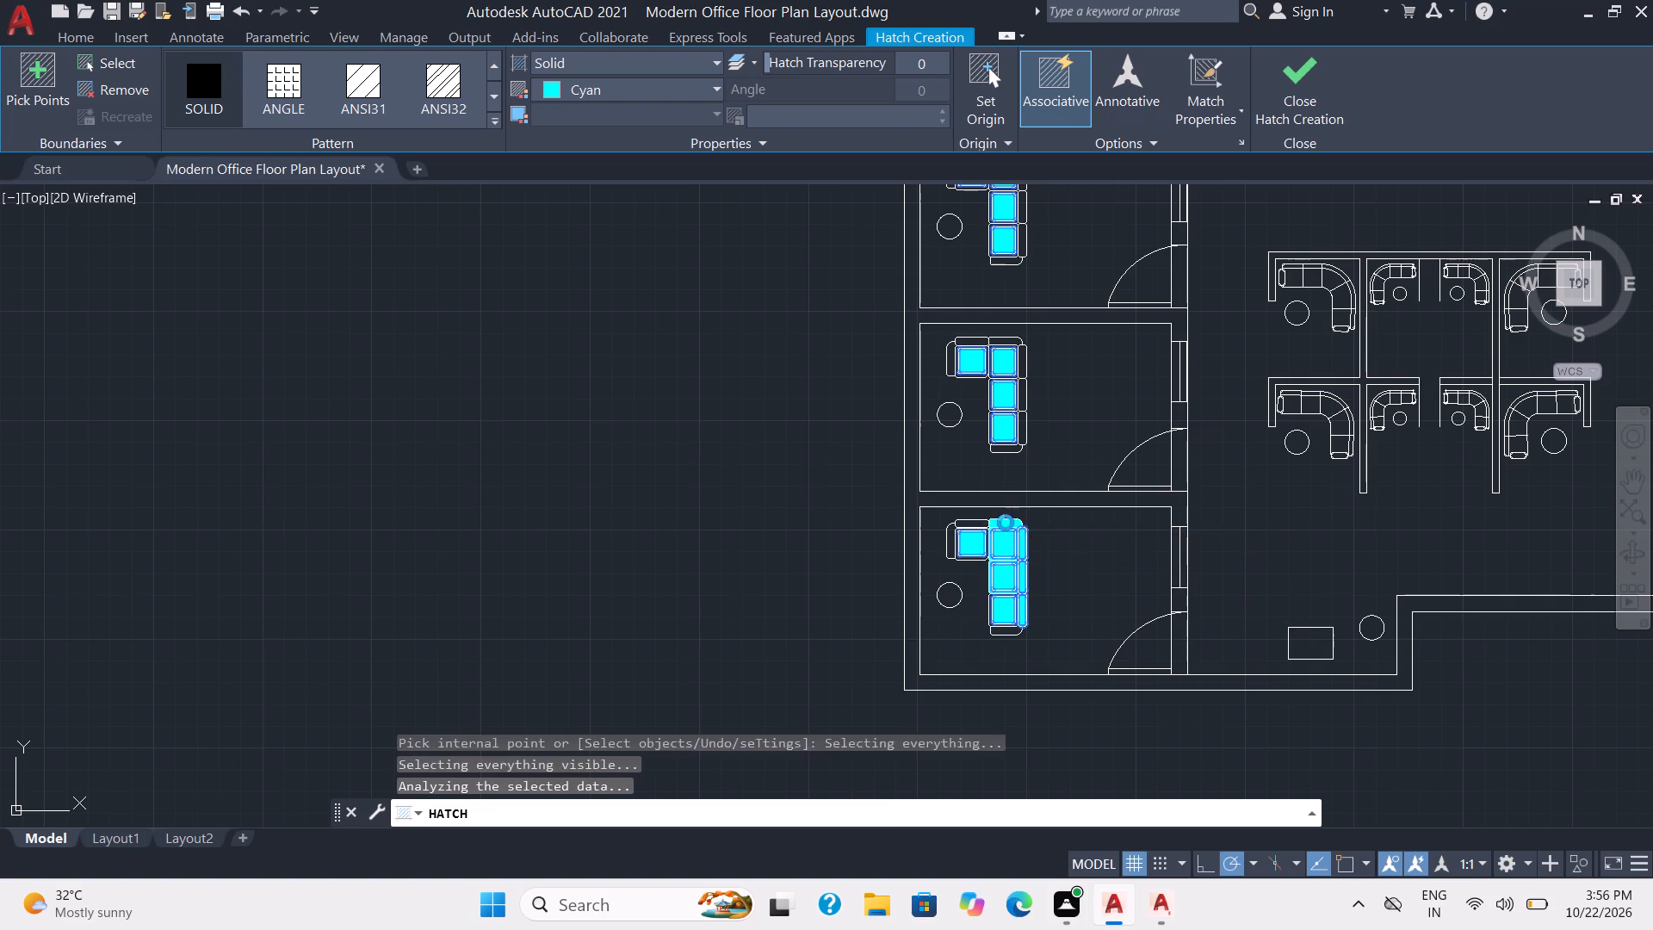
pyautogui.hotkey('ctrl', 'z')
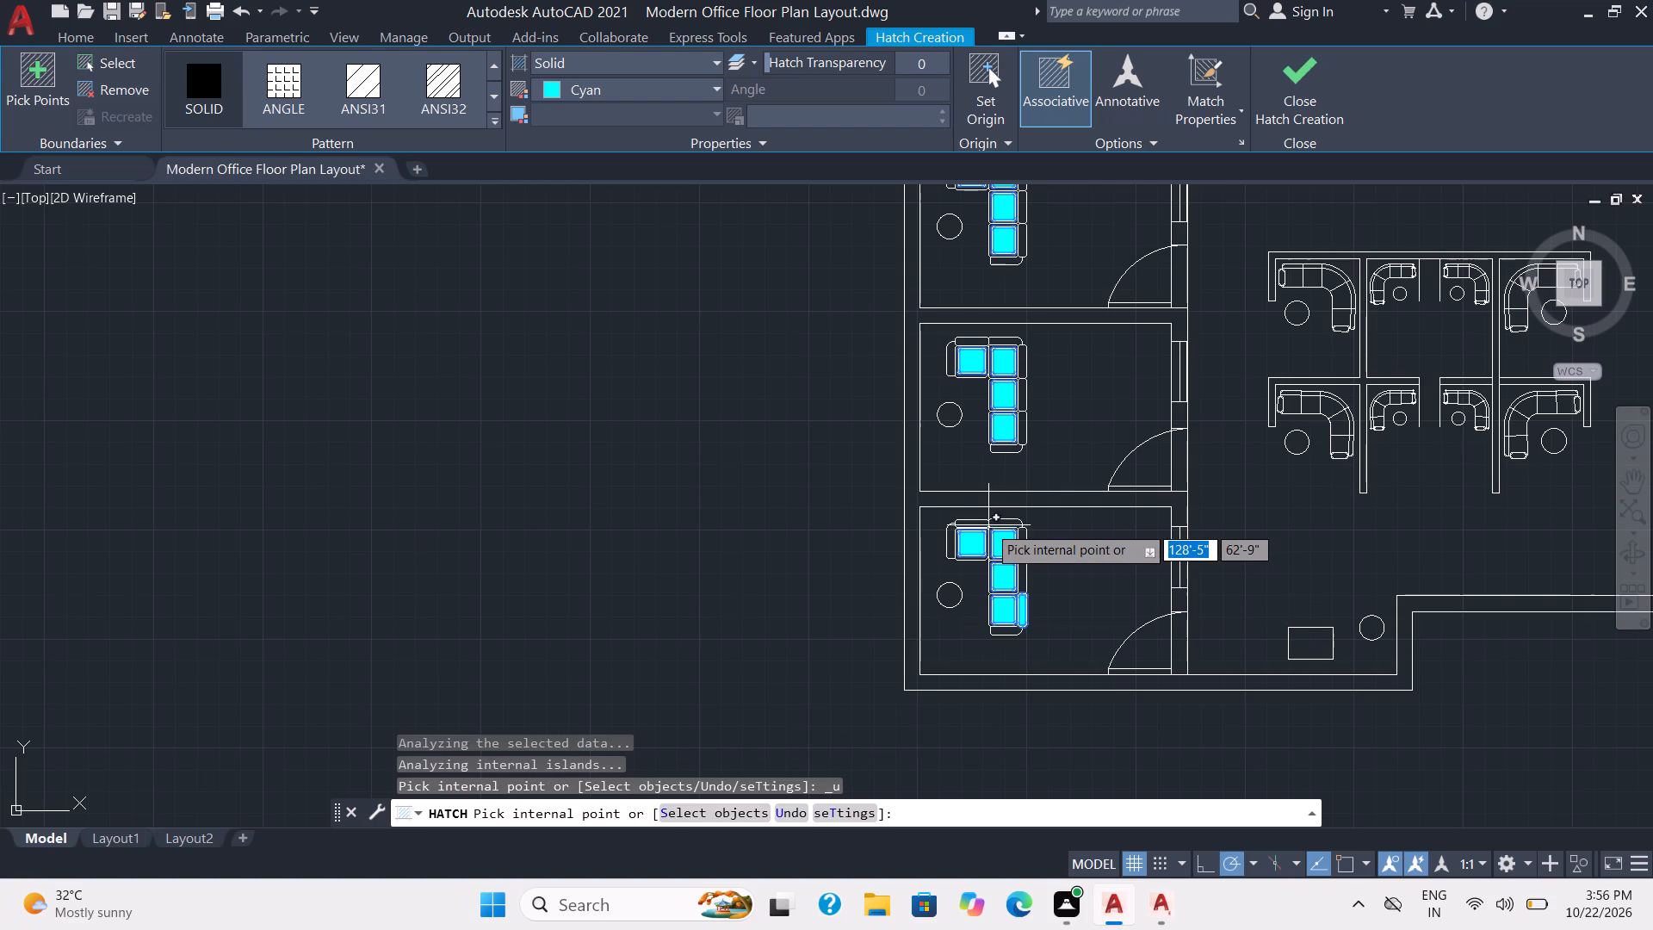
# Refill the two long-arm backrests nearest the corner of the lowest office's sofa with solid cyan.
pyautogui.scroll(1, 1024, 584)
pyautogui.click(1018, 583)
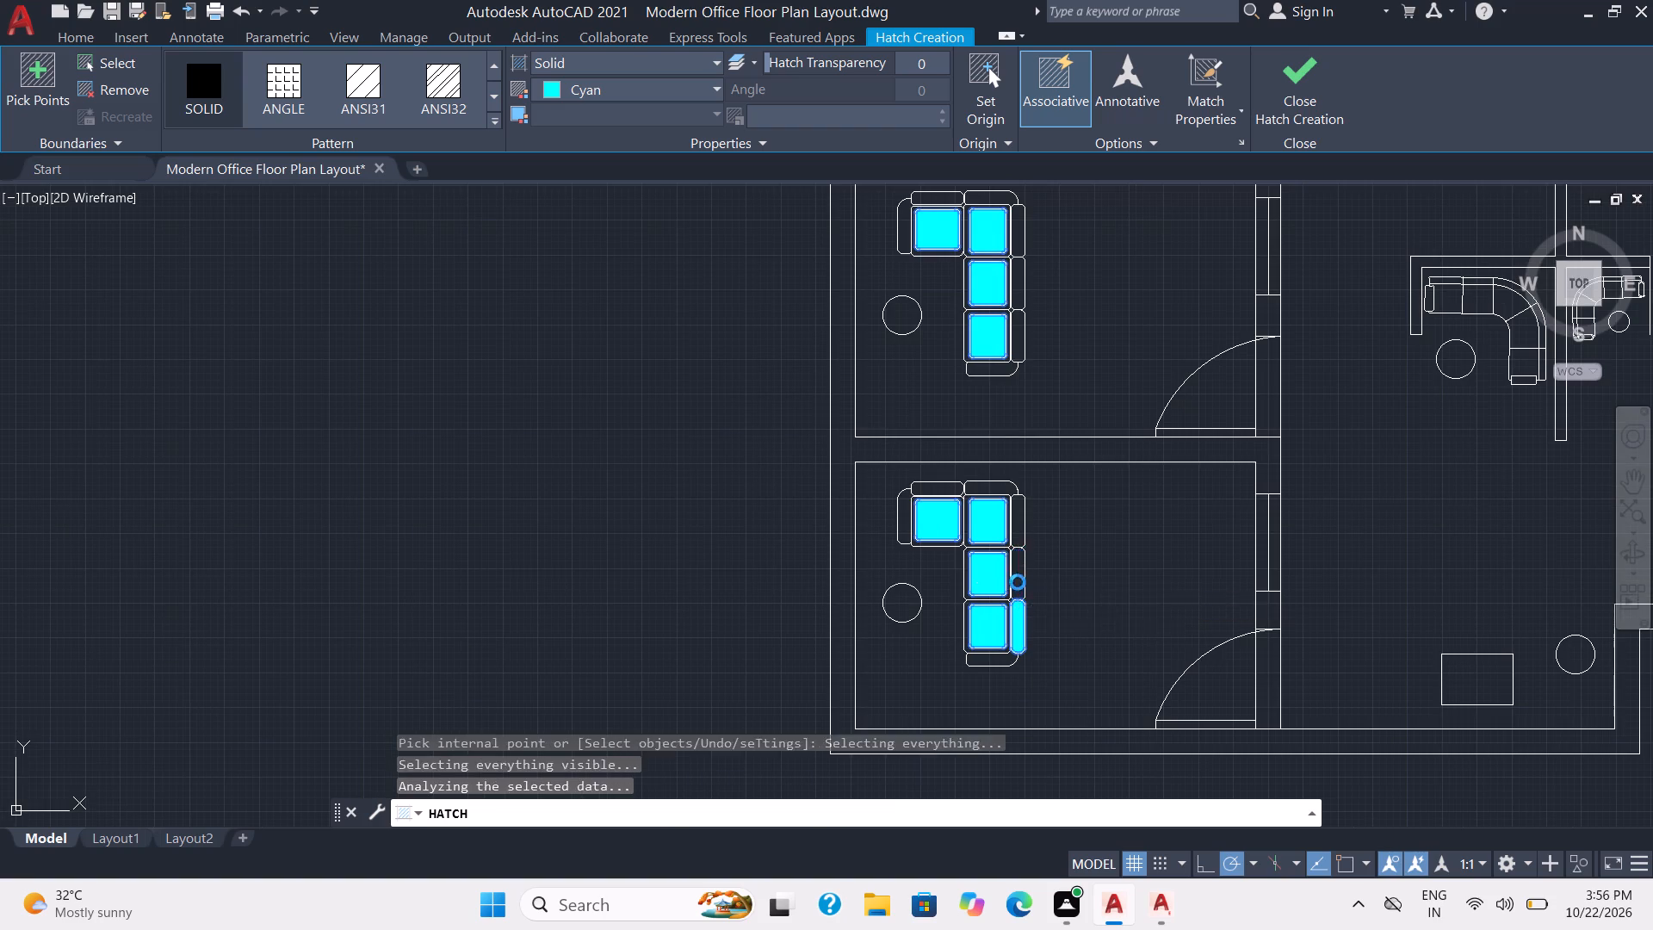
pyautogui.click(1018, 524)
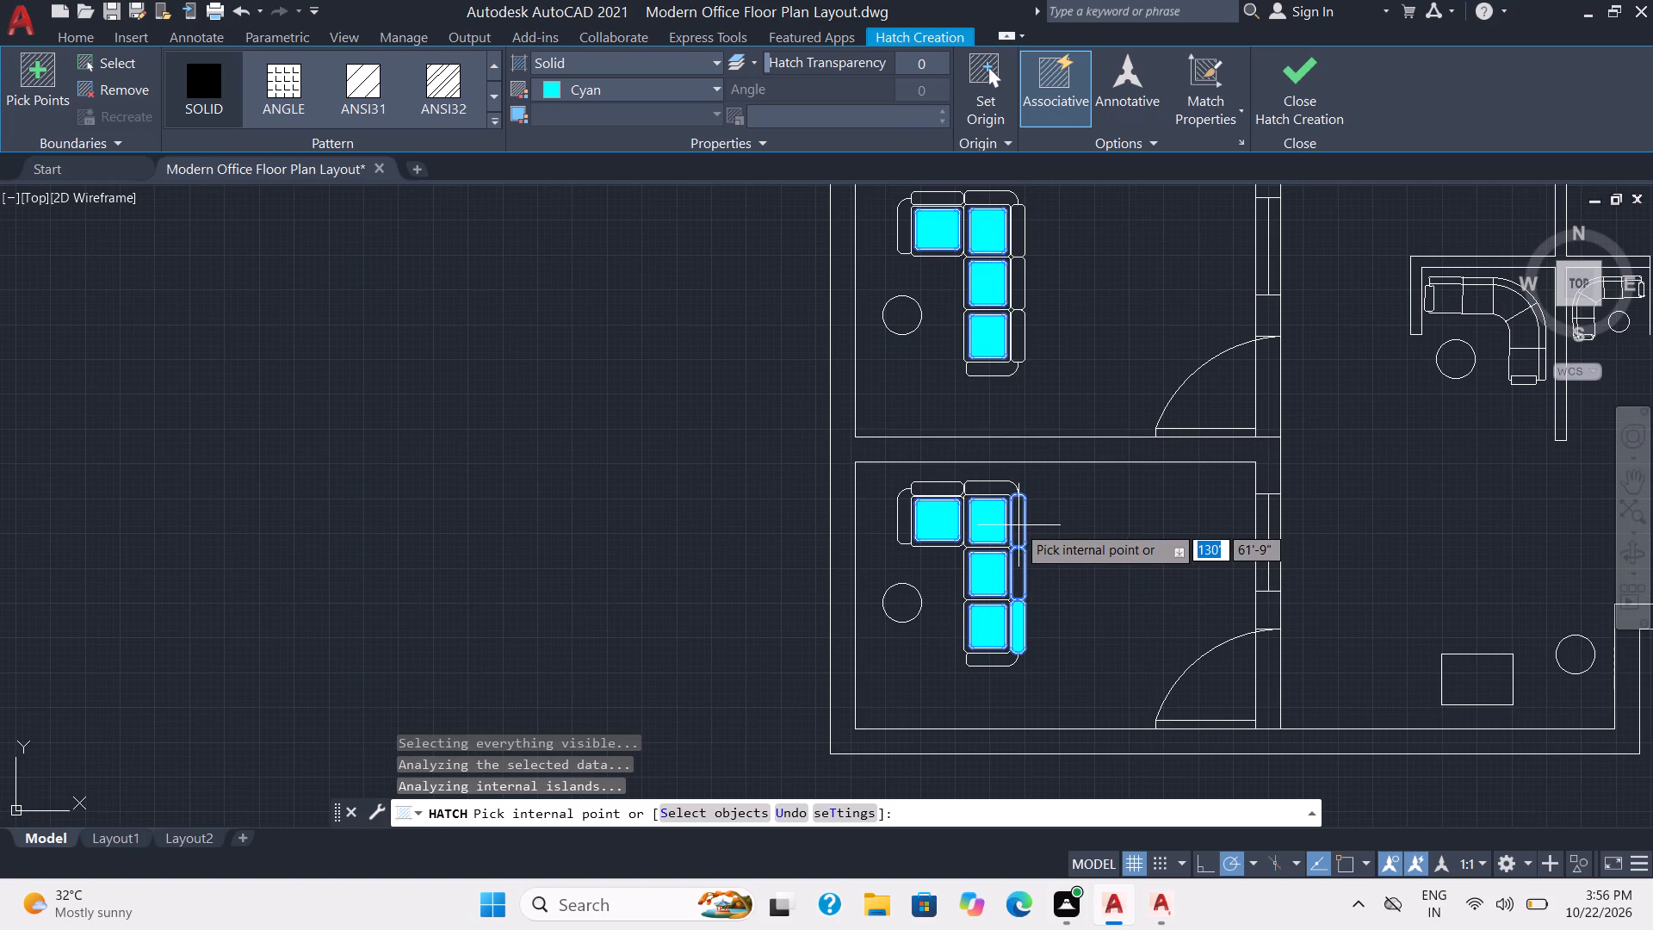
pyautogui.click(1018, 525)
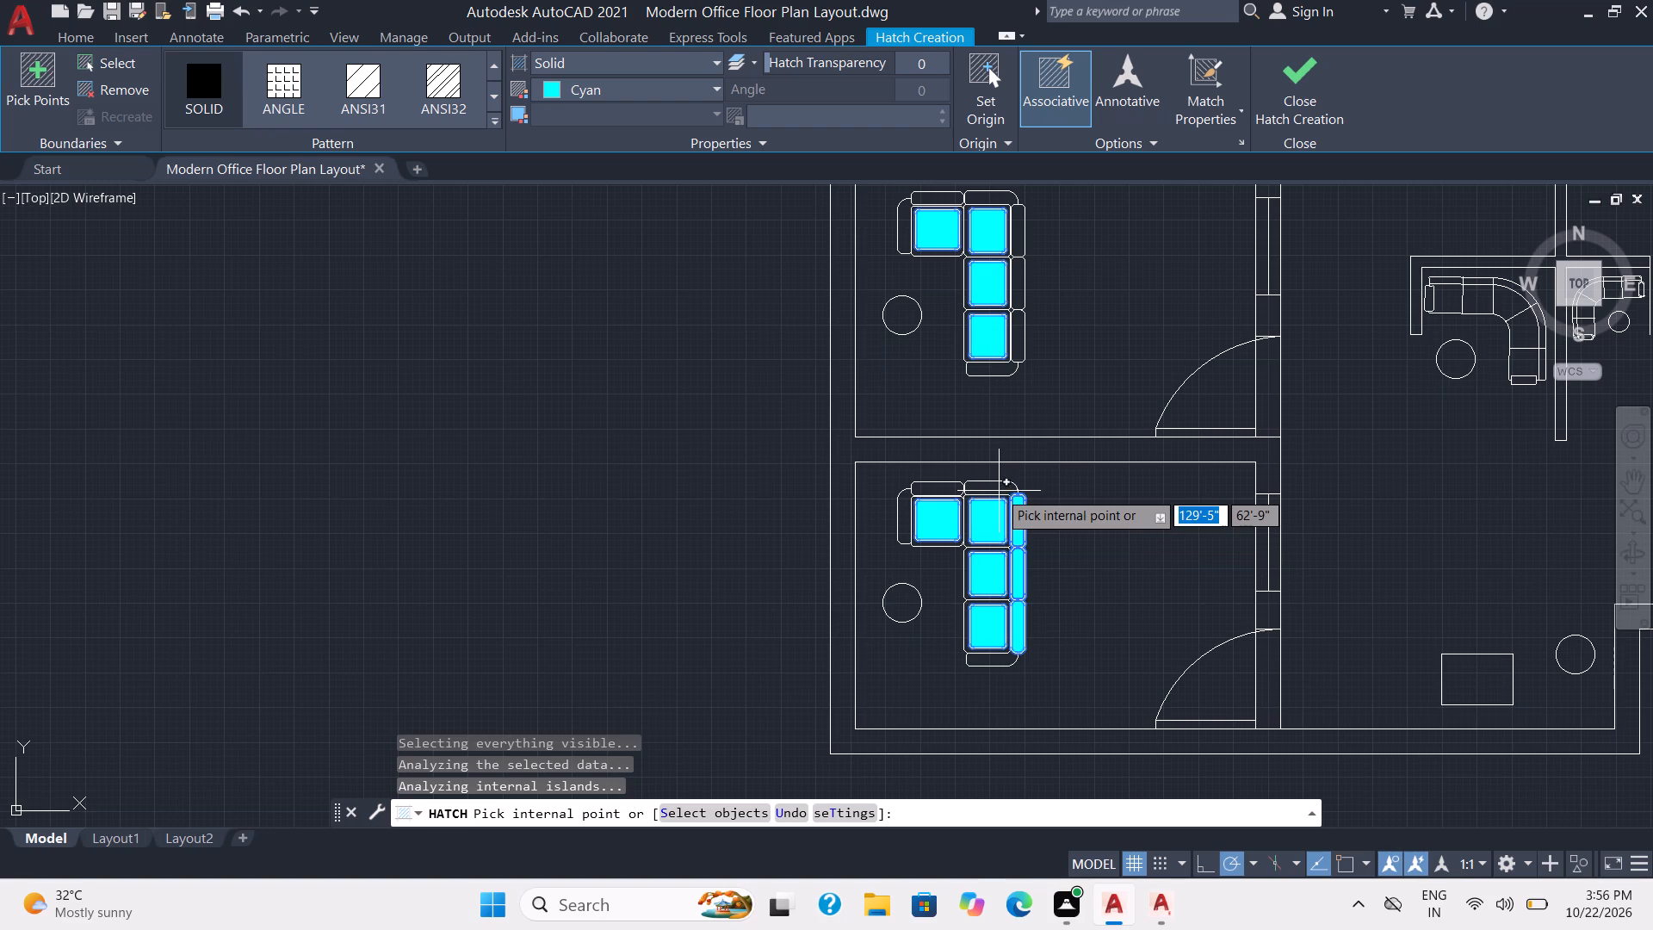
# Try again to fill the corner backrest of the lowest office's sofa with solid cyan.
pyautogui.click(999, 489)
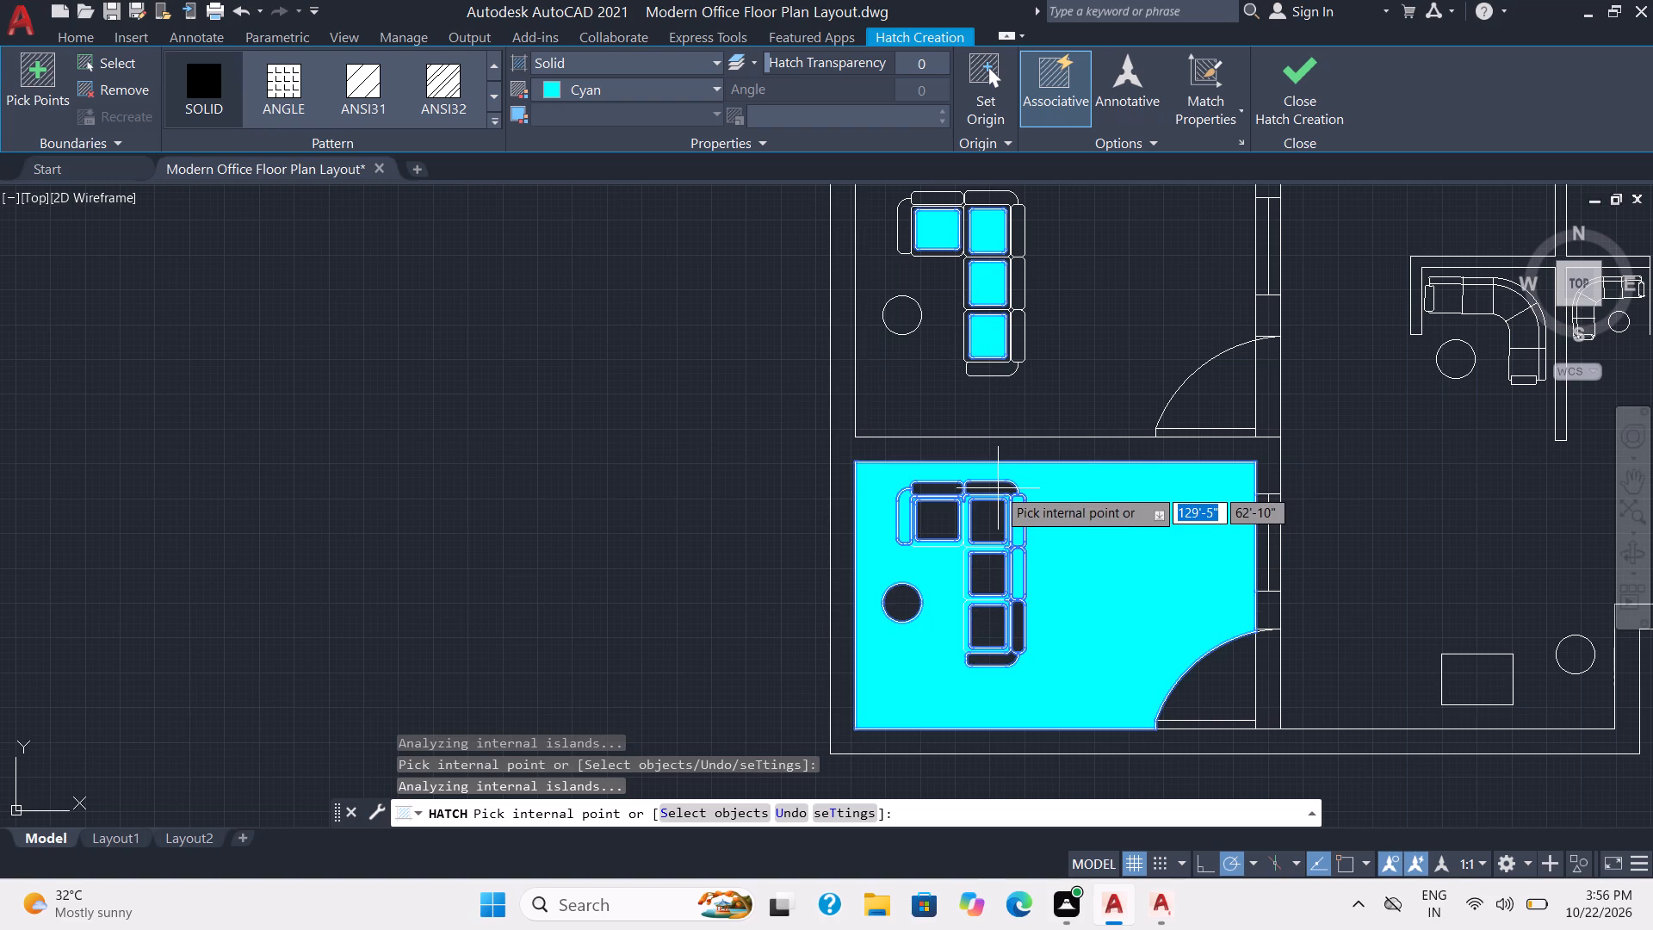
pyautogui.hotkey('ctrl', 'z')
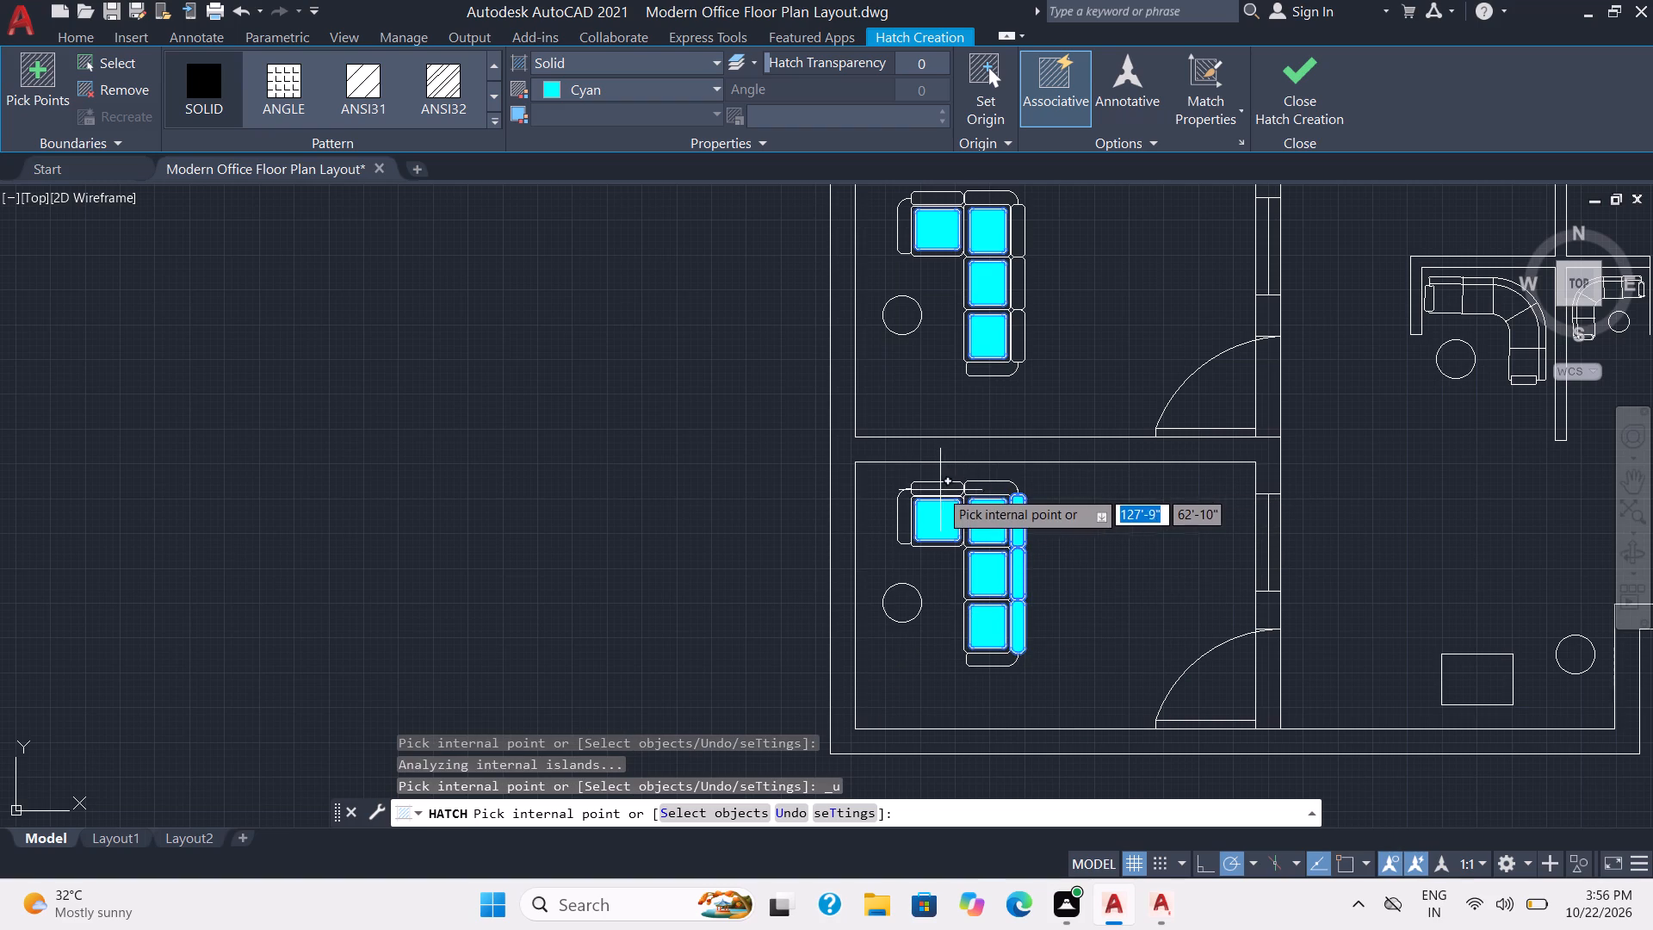
# Fill the backrest behind the short-arm seat cushion of the lowest office's sofa with solid cyan.
pyautogui.click(938, 487)
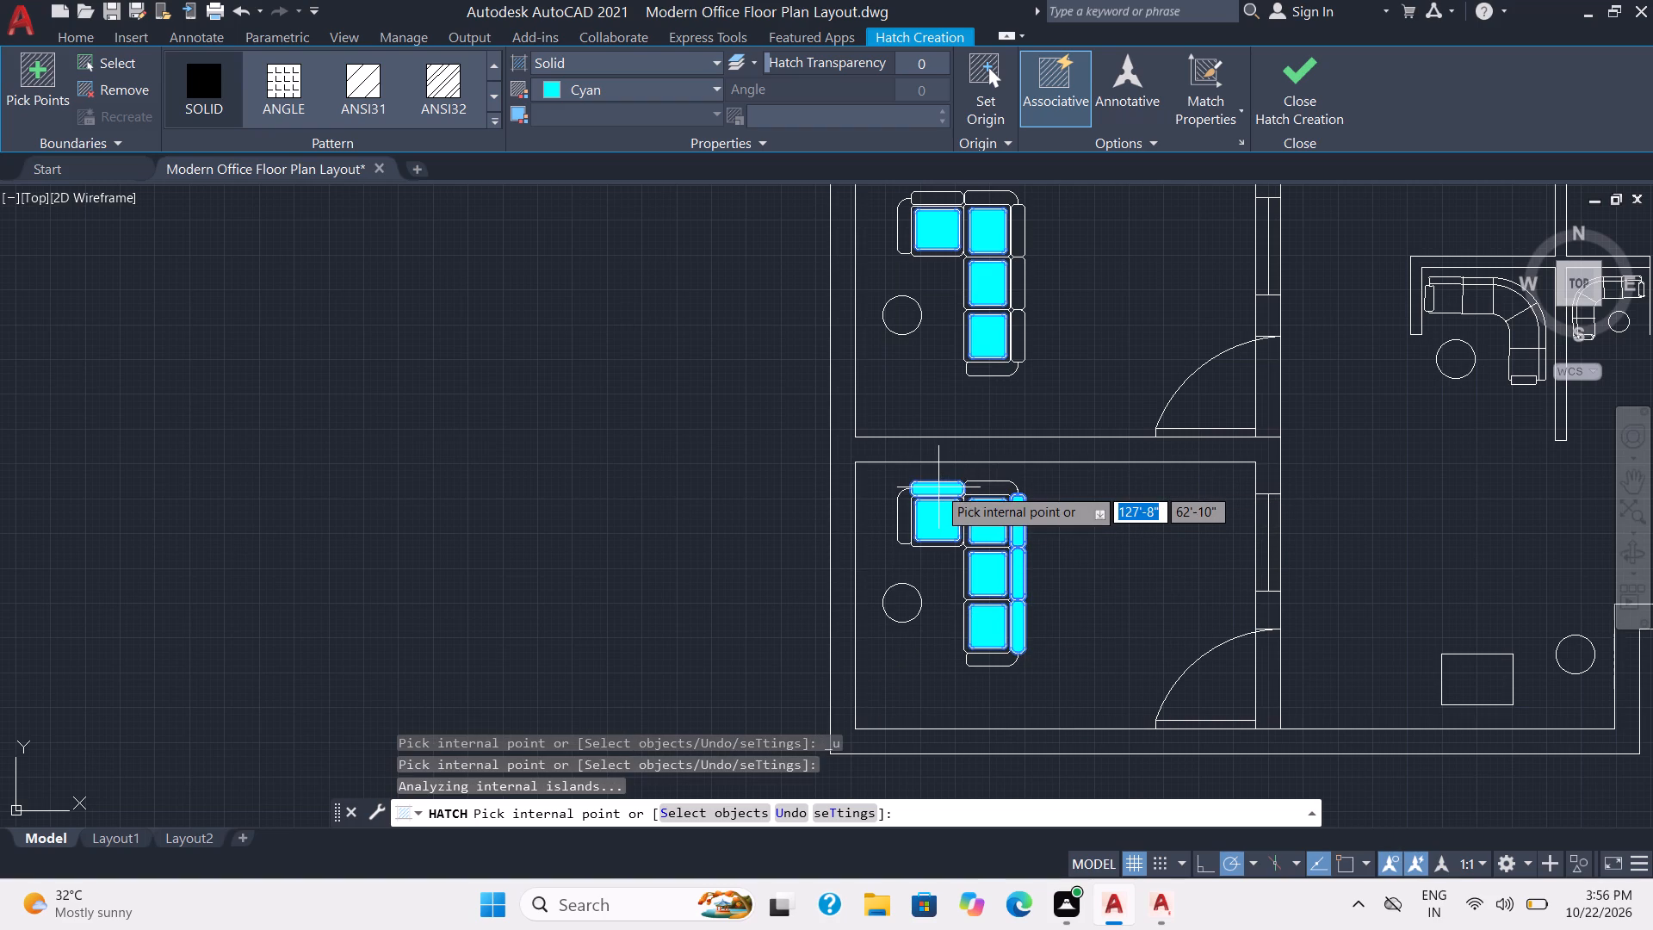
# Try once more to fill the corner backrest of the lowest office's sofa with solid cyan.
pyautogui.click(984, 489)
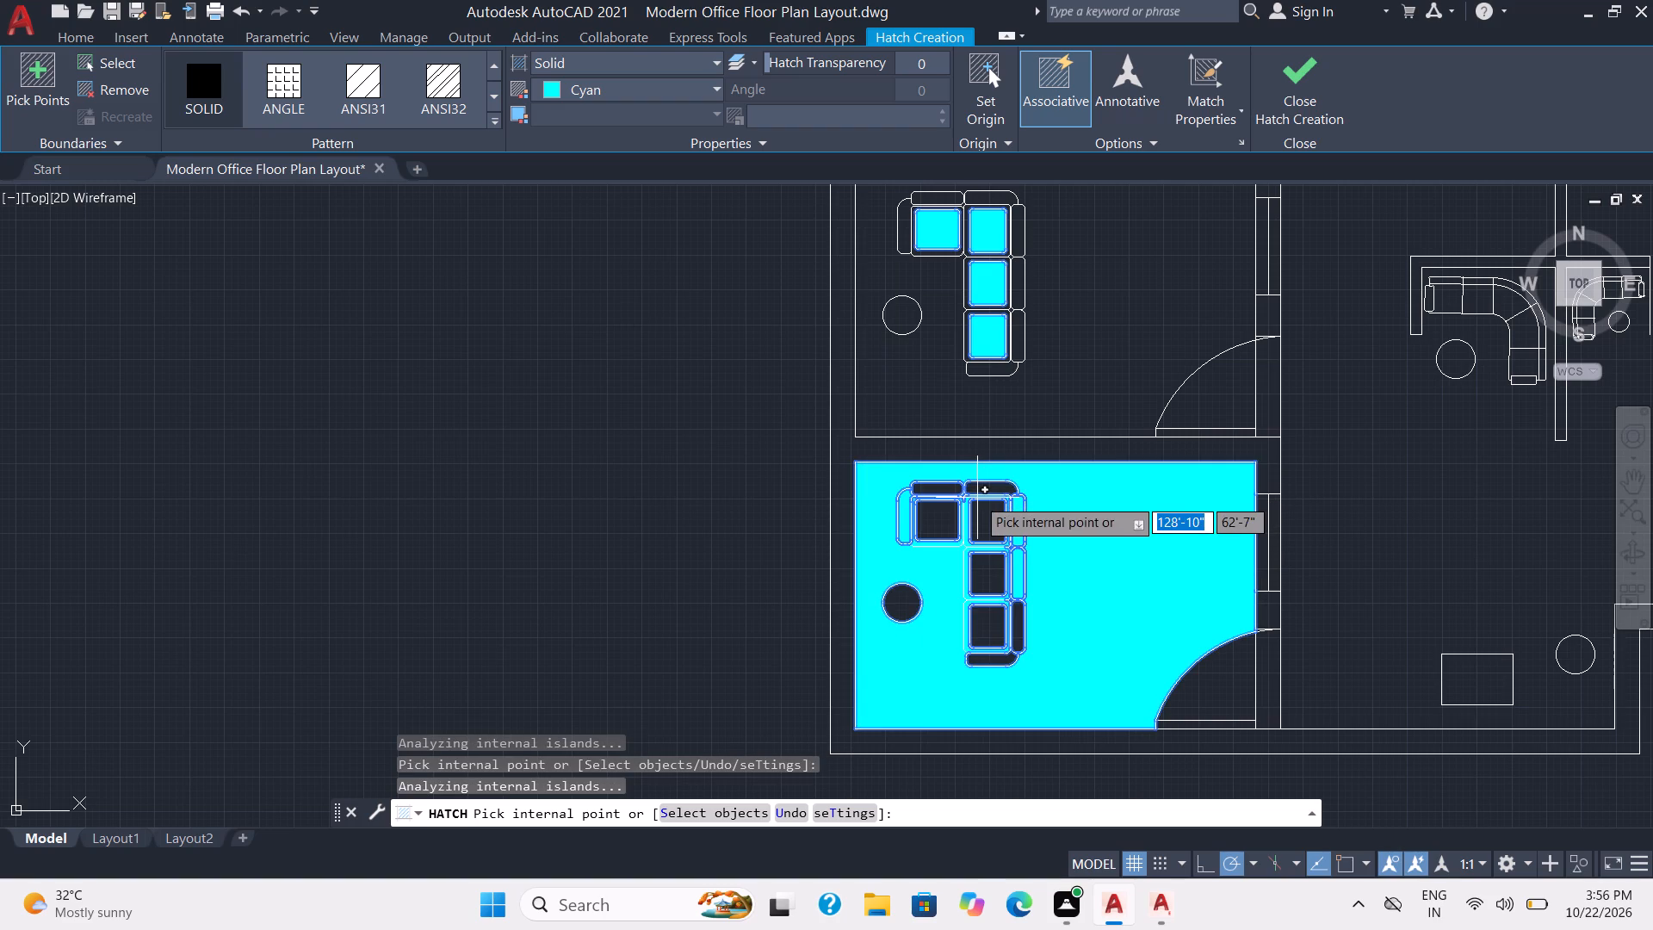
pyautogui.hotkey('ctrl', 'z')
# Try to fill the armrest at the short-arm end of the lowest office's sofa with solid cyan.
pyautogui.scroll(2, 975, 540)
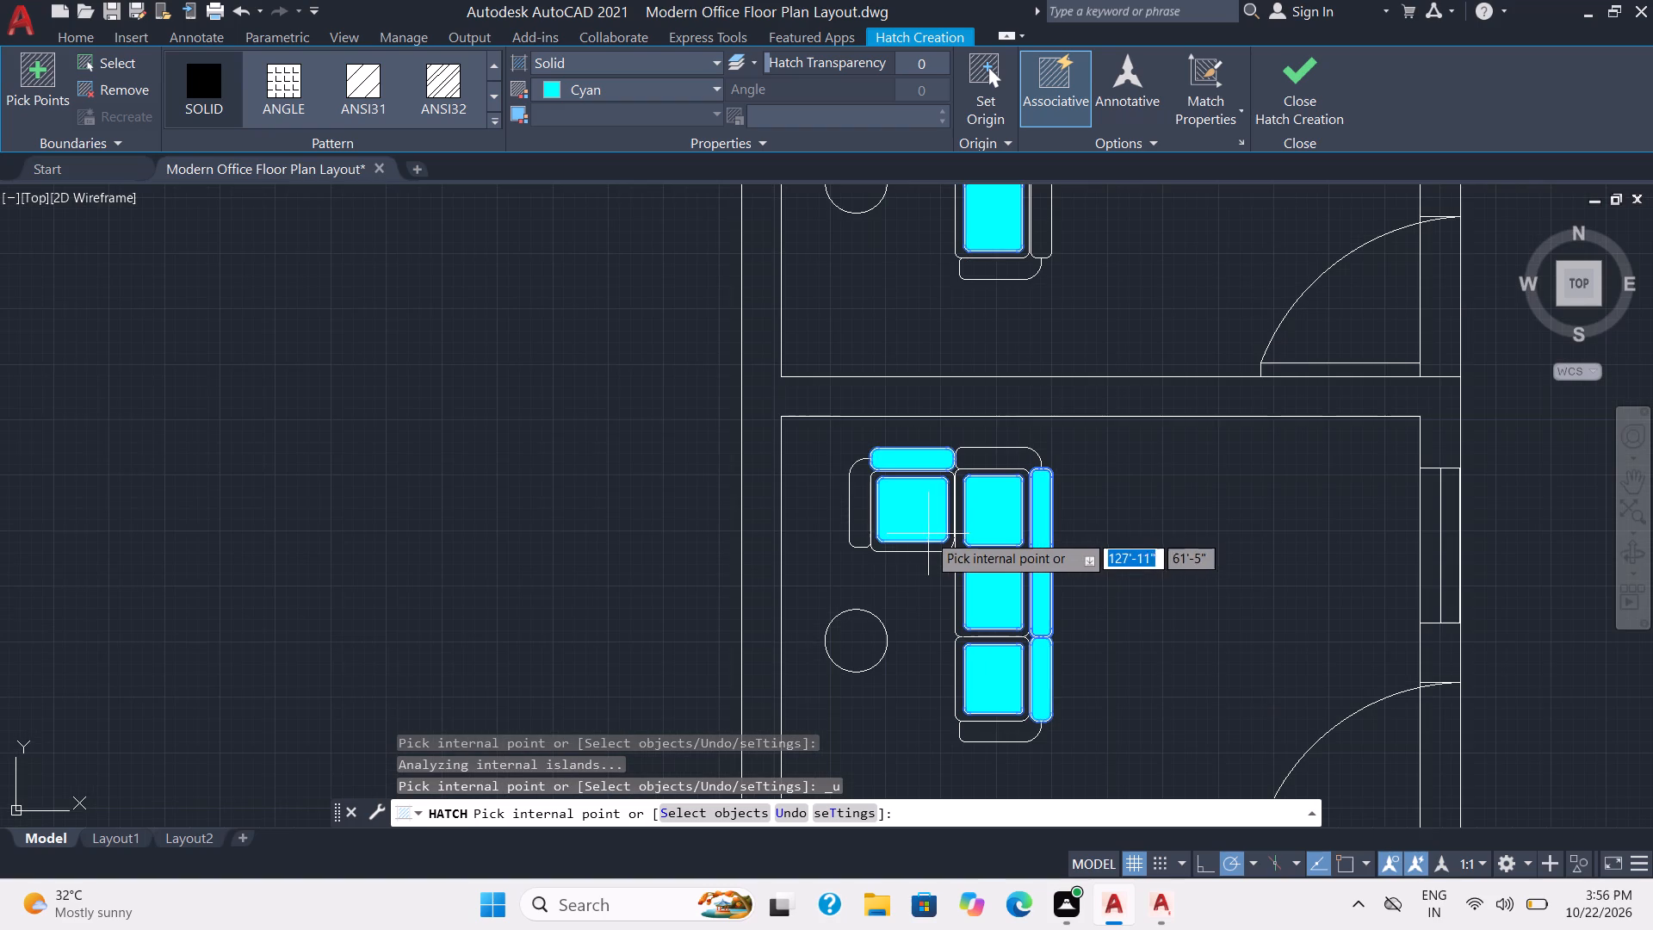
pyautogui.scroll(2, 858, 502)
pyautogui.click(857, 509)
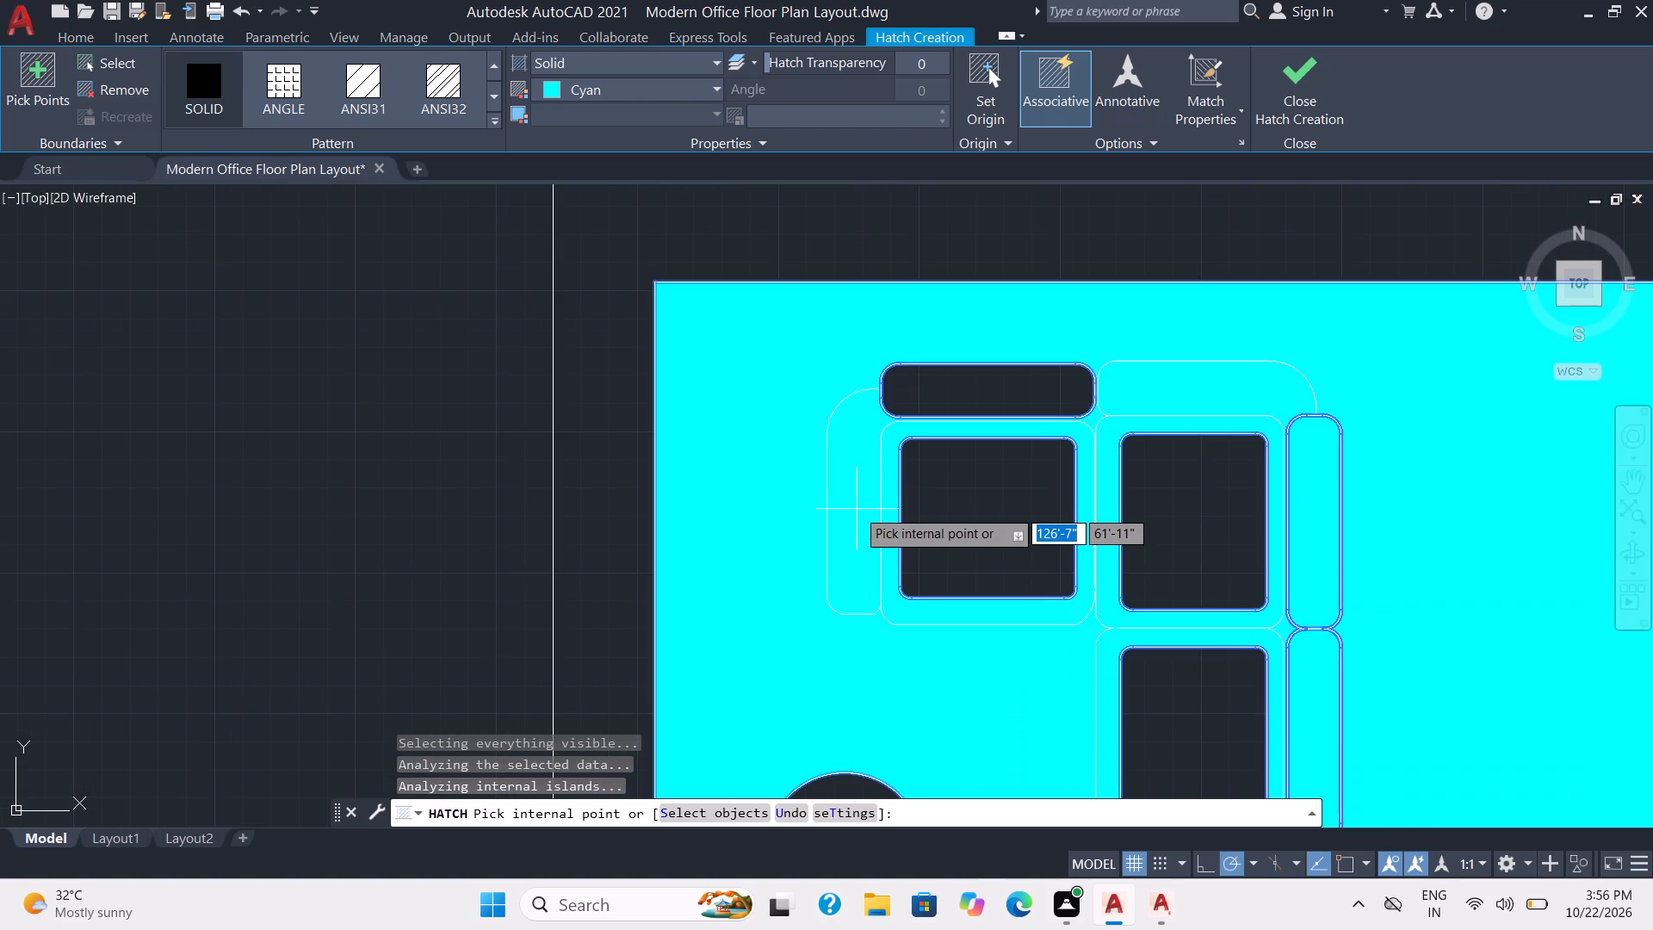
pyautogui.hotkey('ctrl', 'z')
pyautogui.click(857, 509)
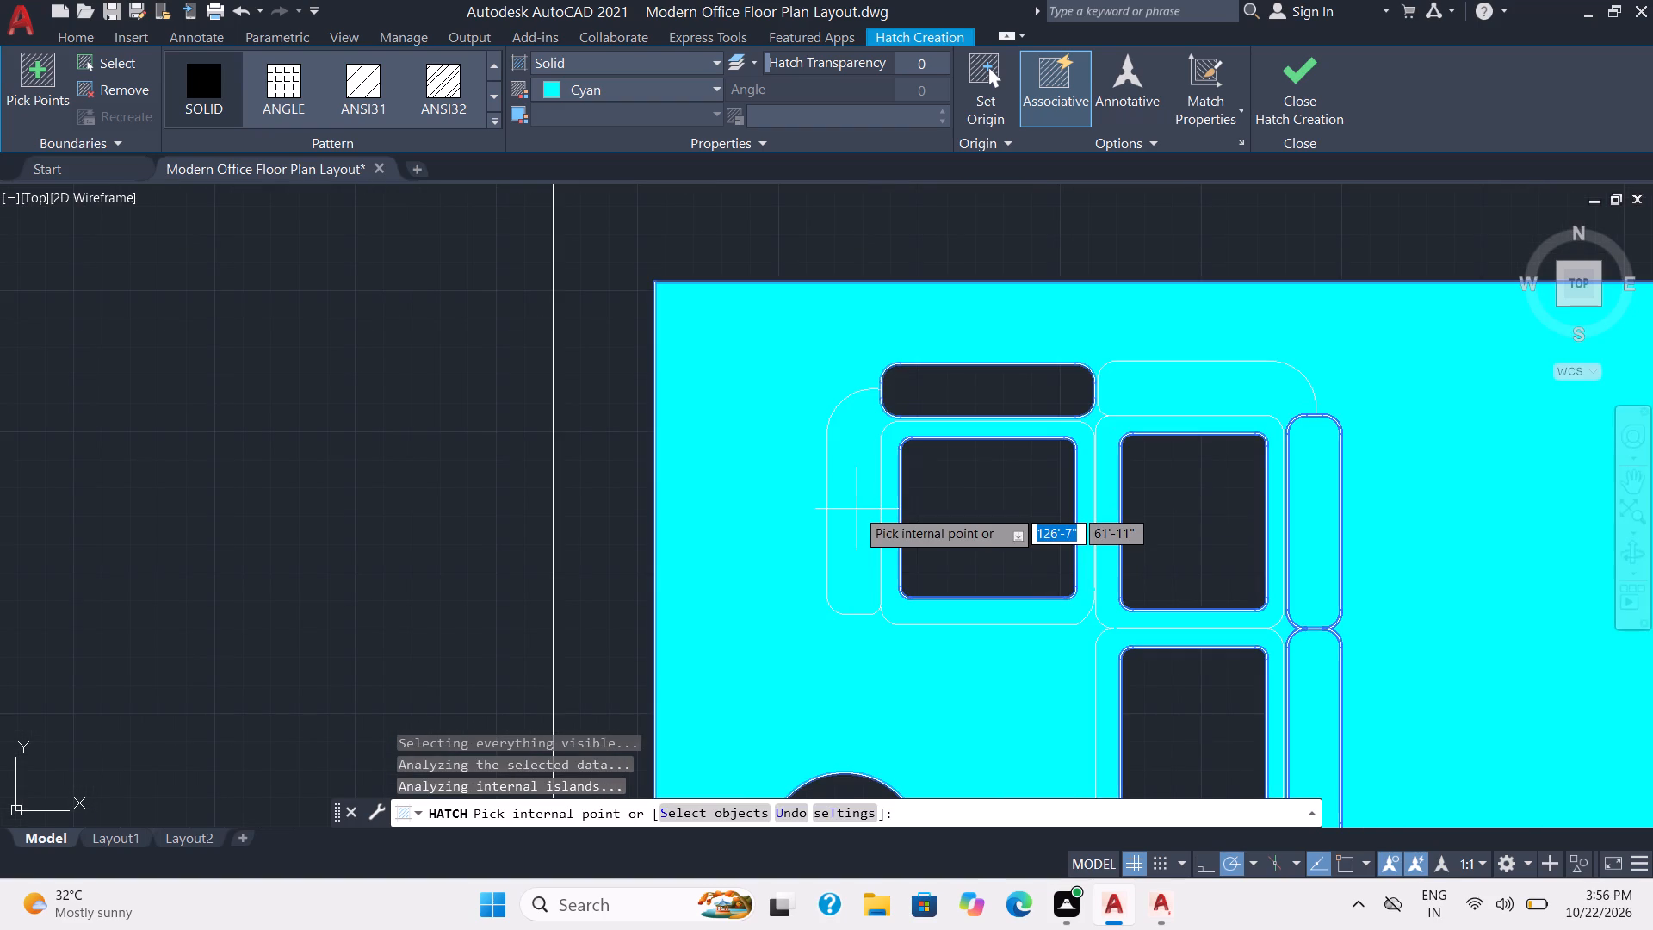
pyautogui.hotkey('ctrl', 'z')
# Finish the current cyan hatching and save the drawing.
pyautogui.scroll(-2, 1163, 411)
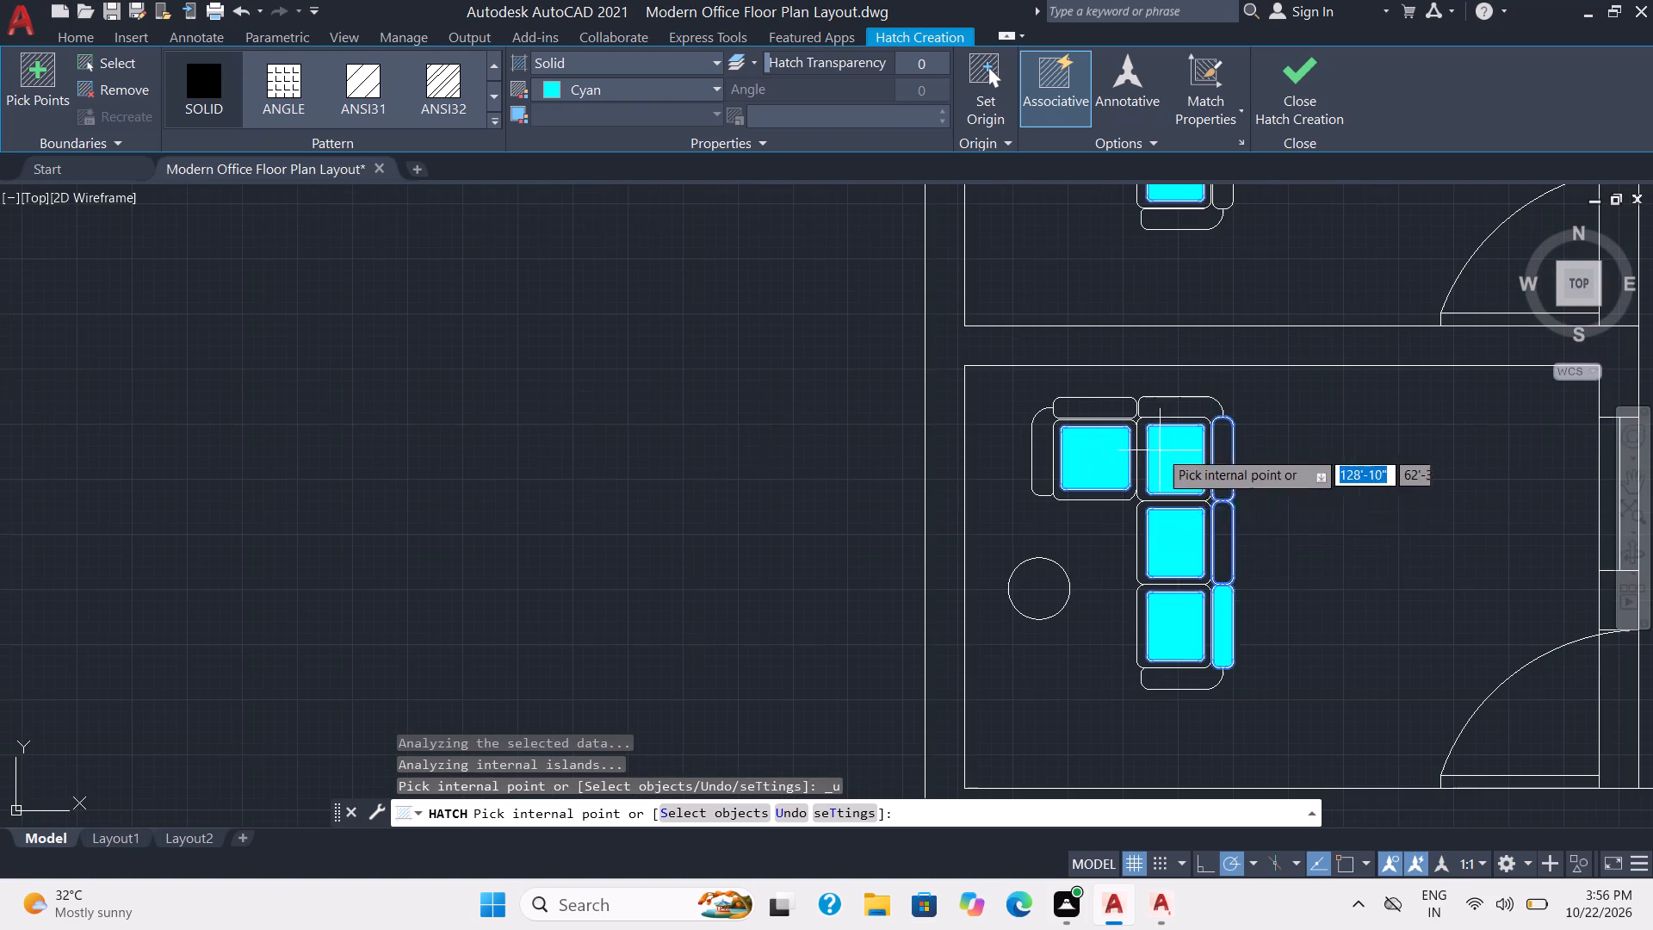
pyautogui.scroll(-2, 1225, 540)
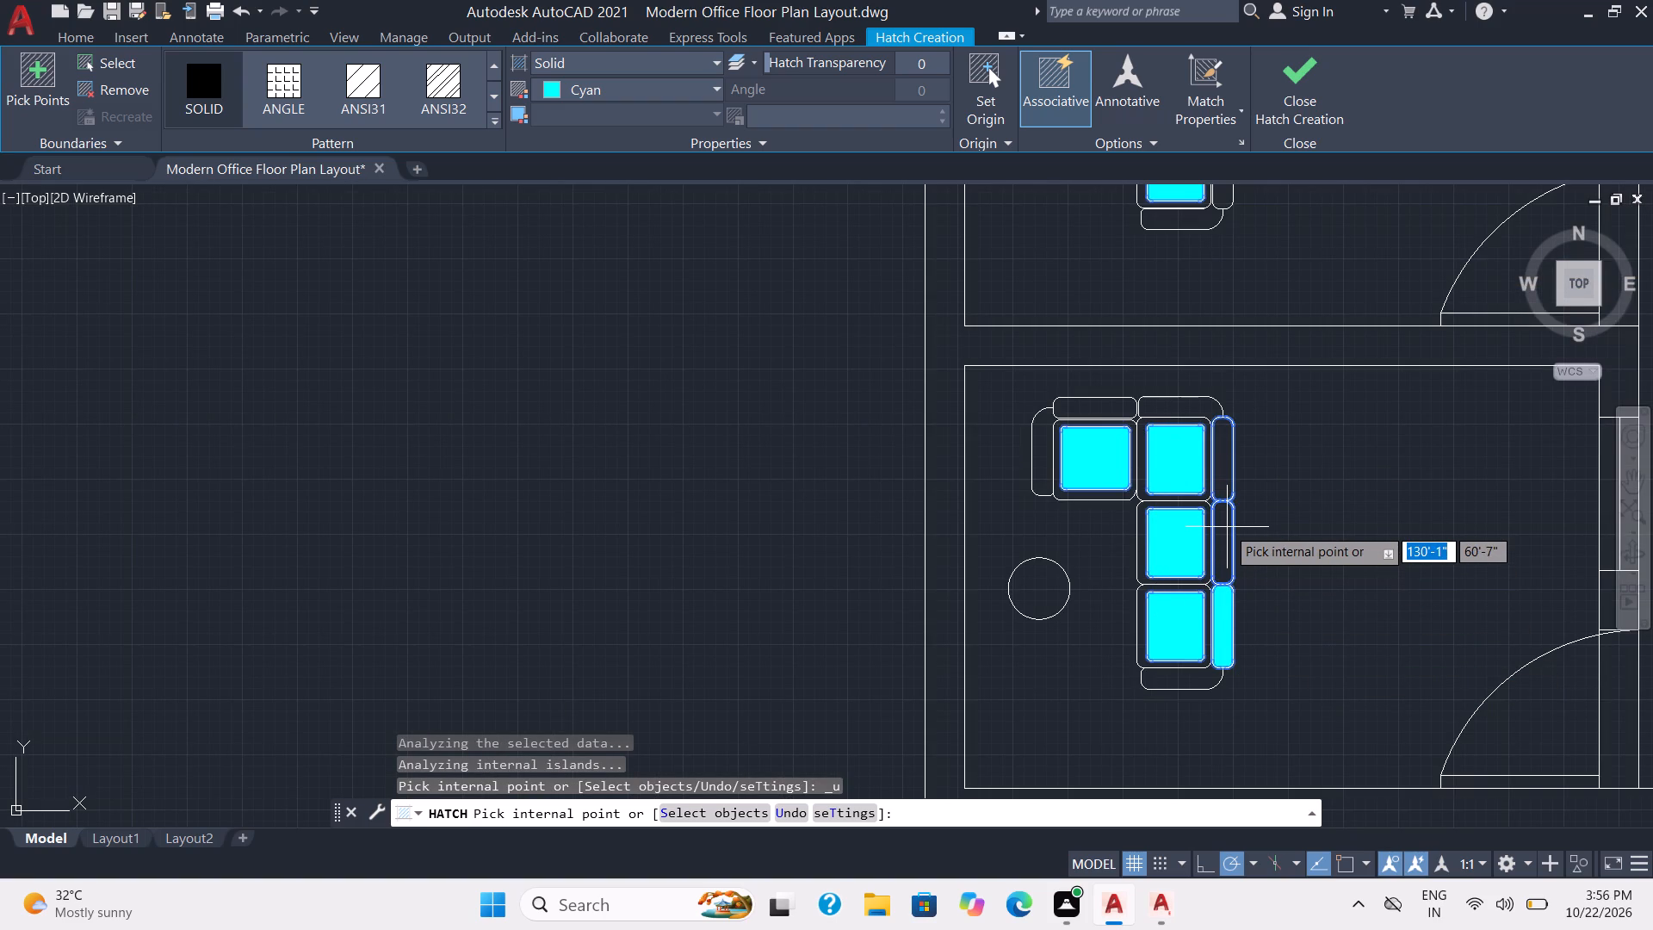
pyautogui.scroll(-2, 1244, 576)
pyautogui.scroll(-4, 1505, 673)
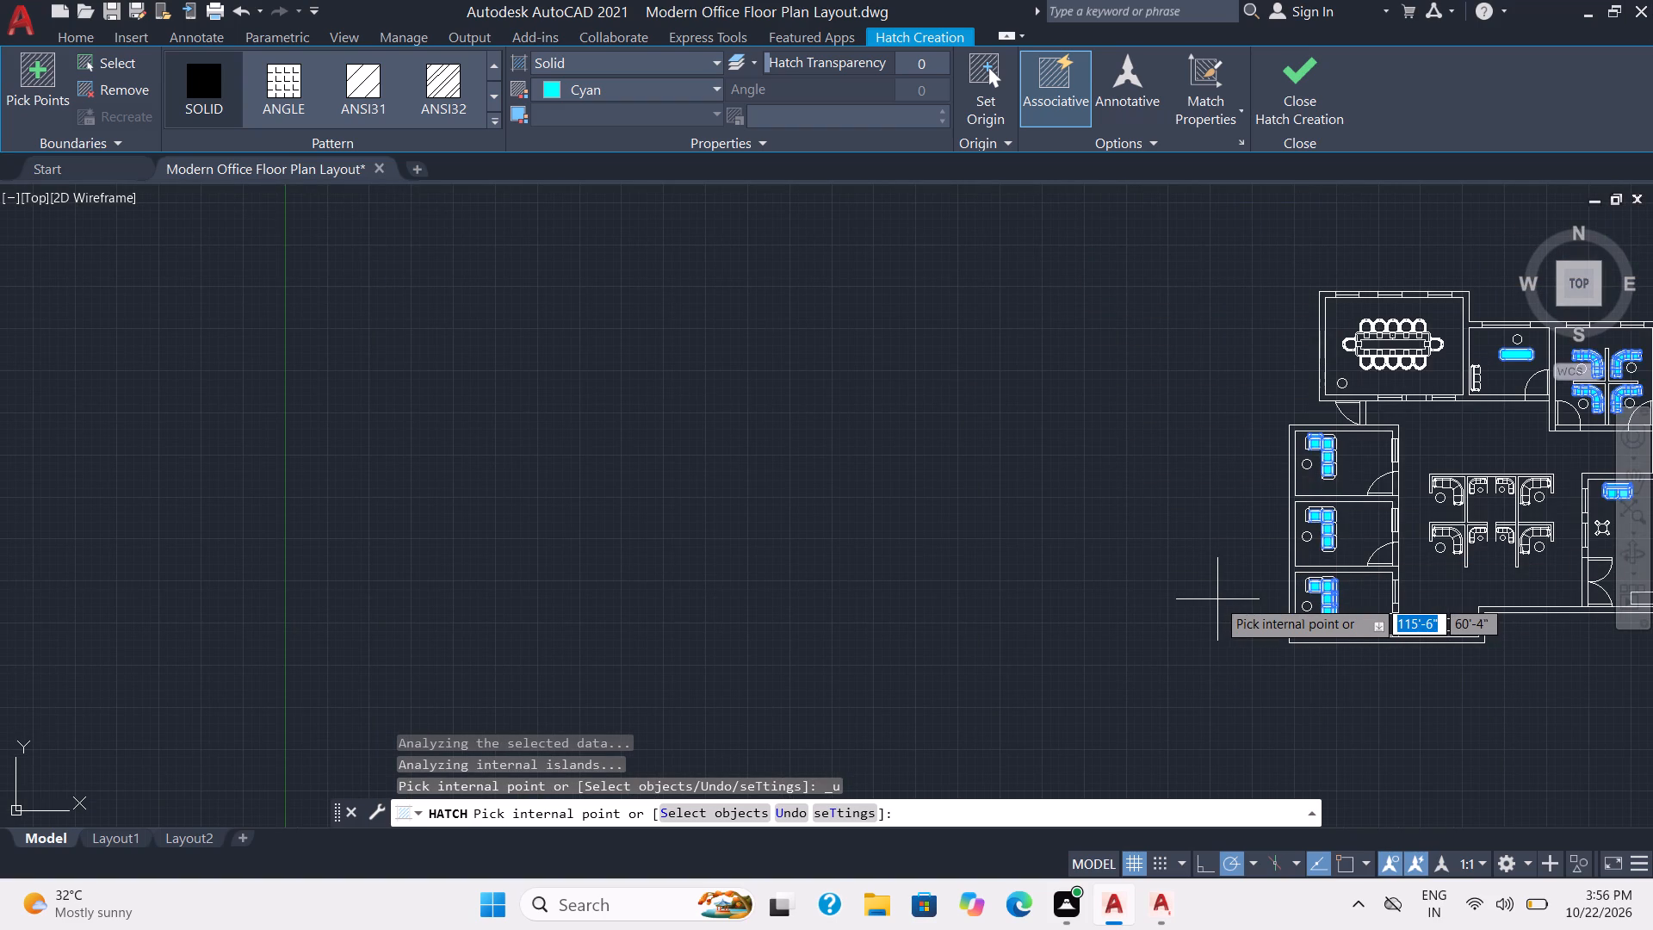
pyautogui.moveTo(1217, 599); pyautogui.dragTo(517, 481, button='middle')
pyautogui.moveTo(845, 573); pyautogui.dragTo(851, 591, button='middle')
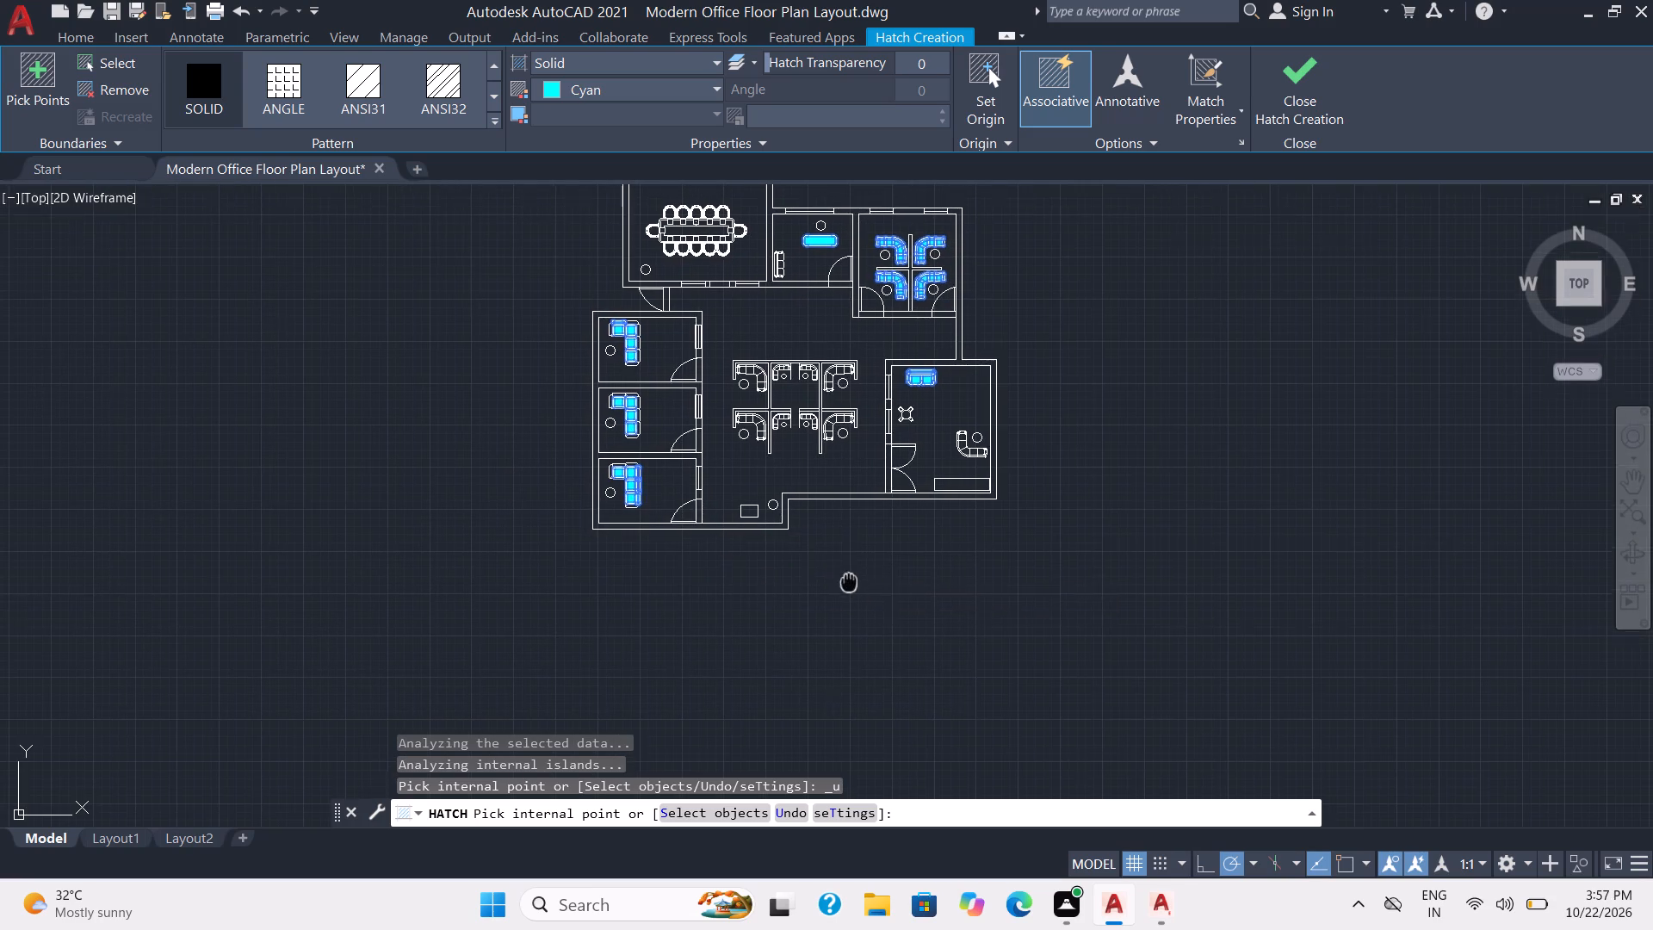
pyautogui.moveTo(851, 591); pyautogui.dragTo(854, 729, button='middle')
pyautogui.scroll(1, 858, 724)
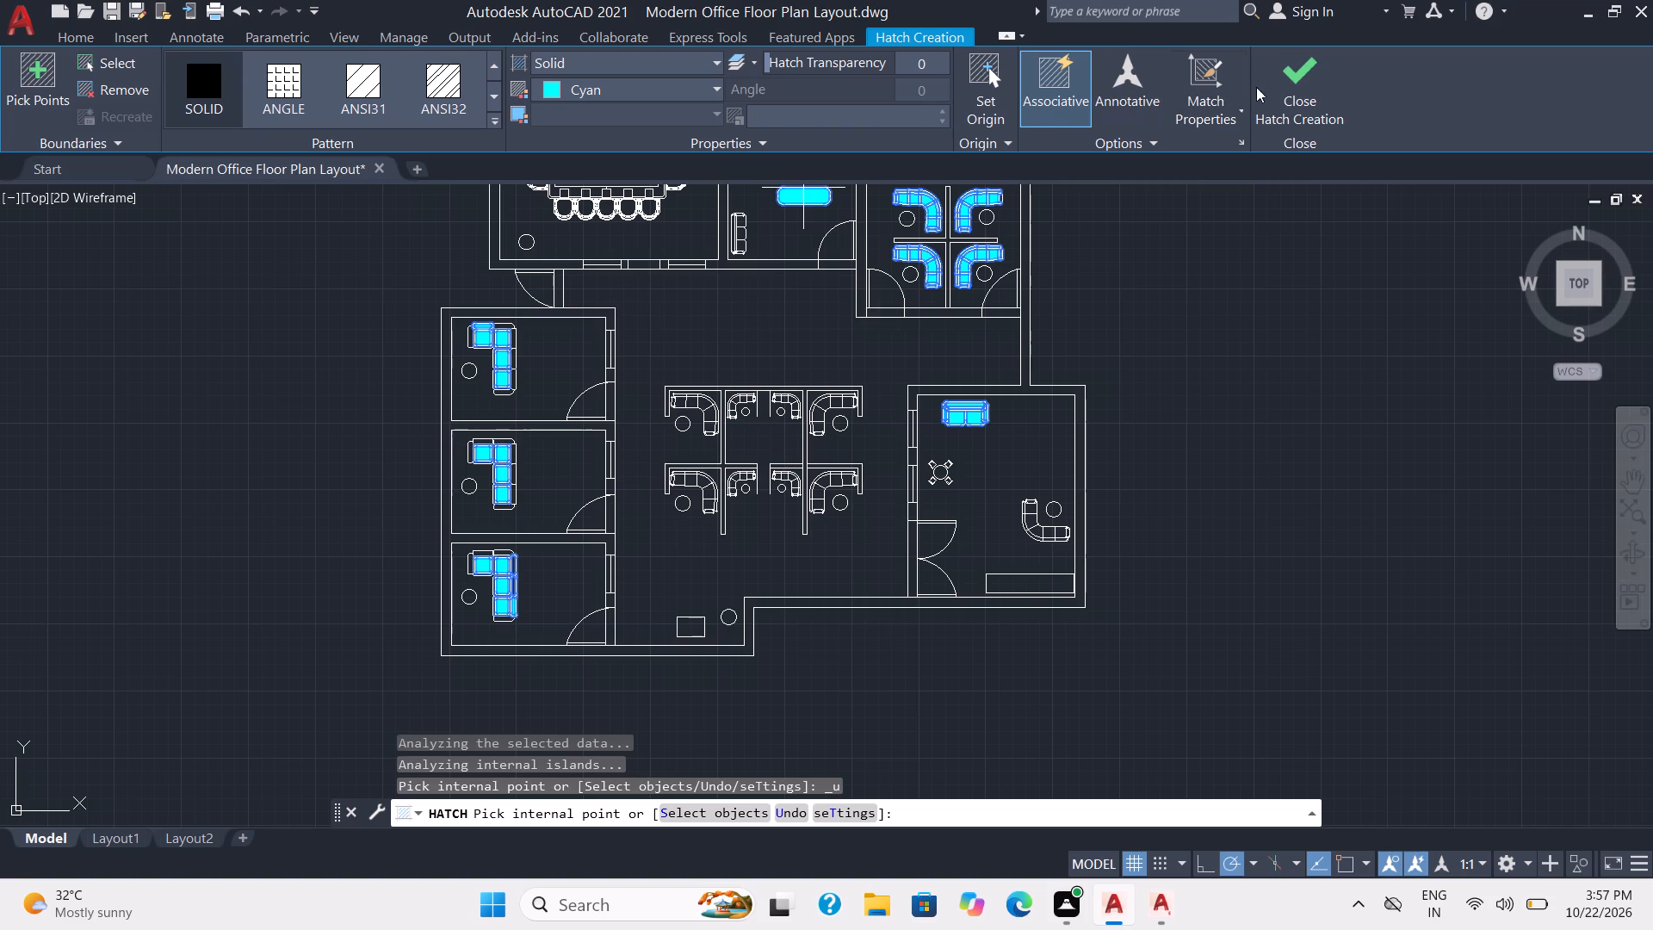
pyautogui.click(1291, 80)
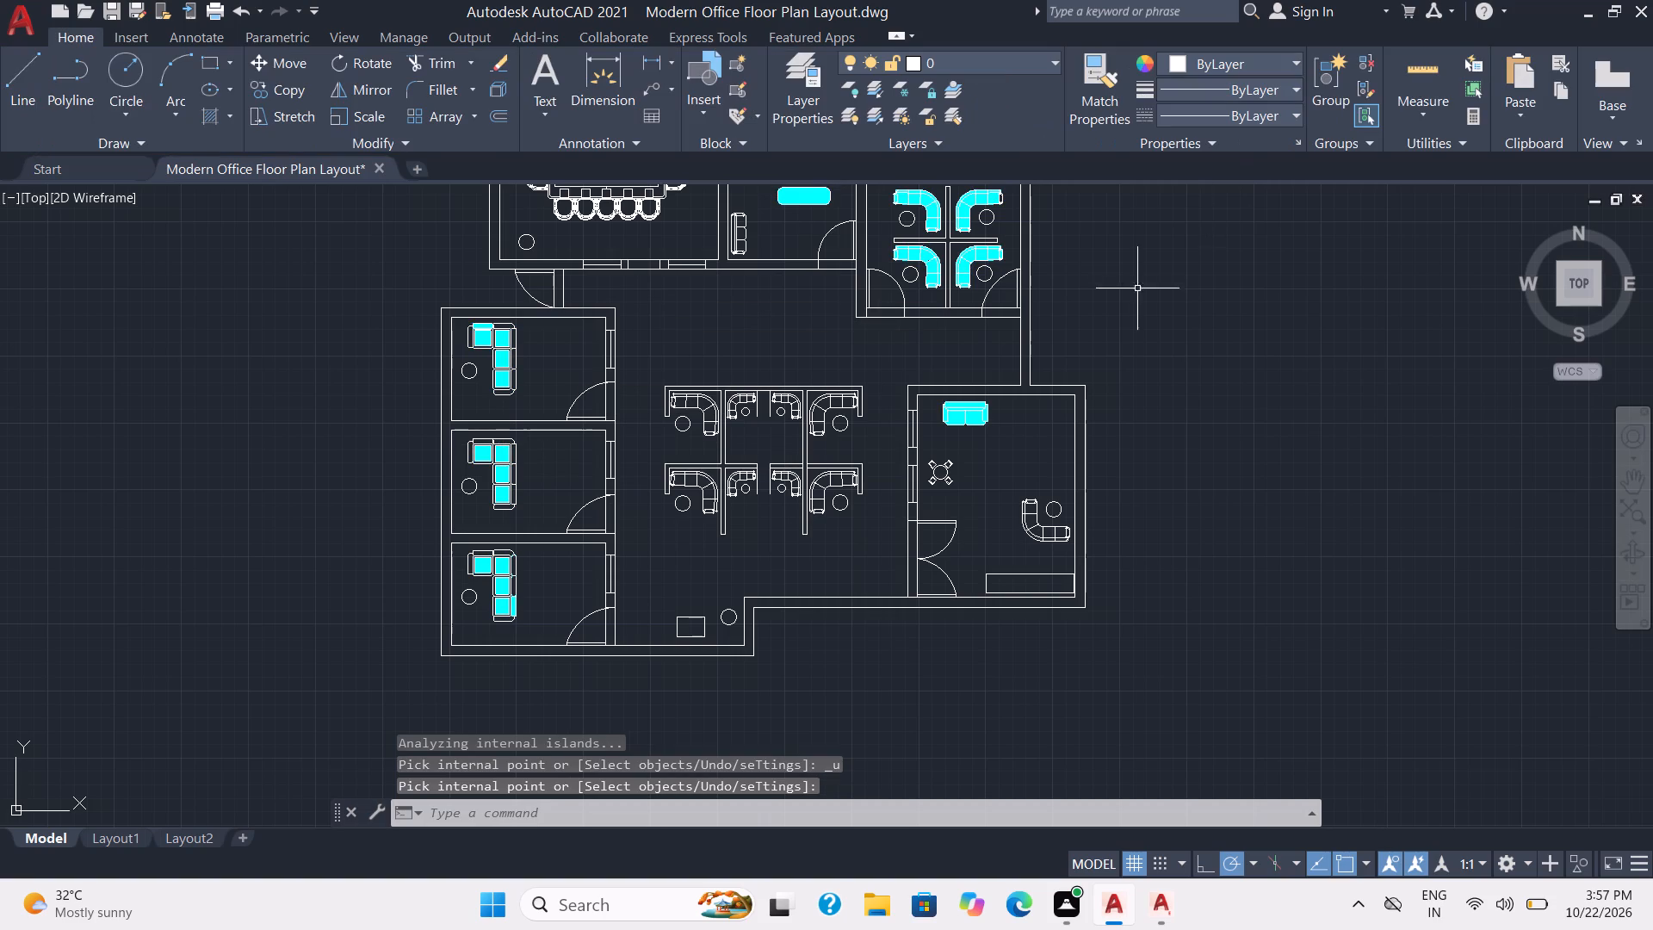
pyautogui.scroll(2, 743, 362)
pyautogui.scroll(-1, 743, 362)
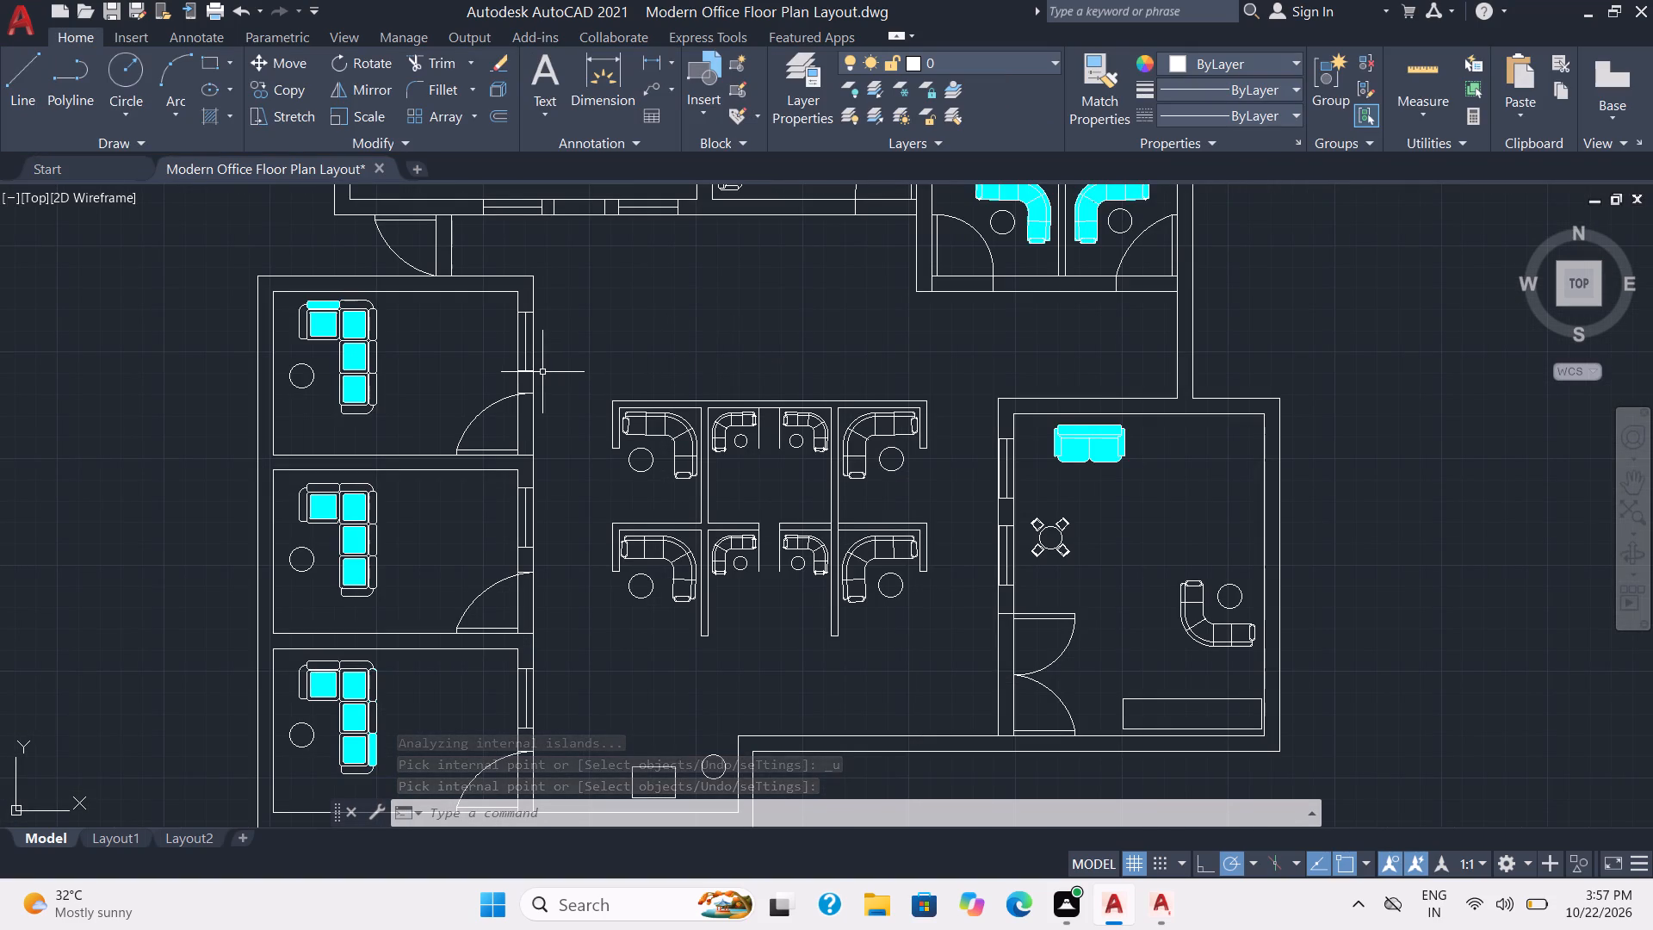
pyautogui.moveTo(542, 372); pyautogui.dragTo(787, 319, button='middle')
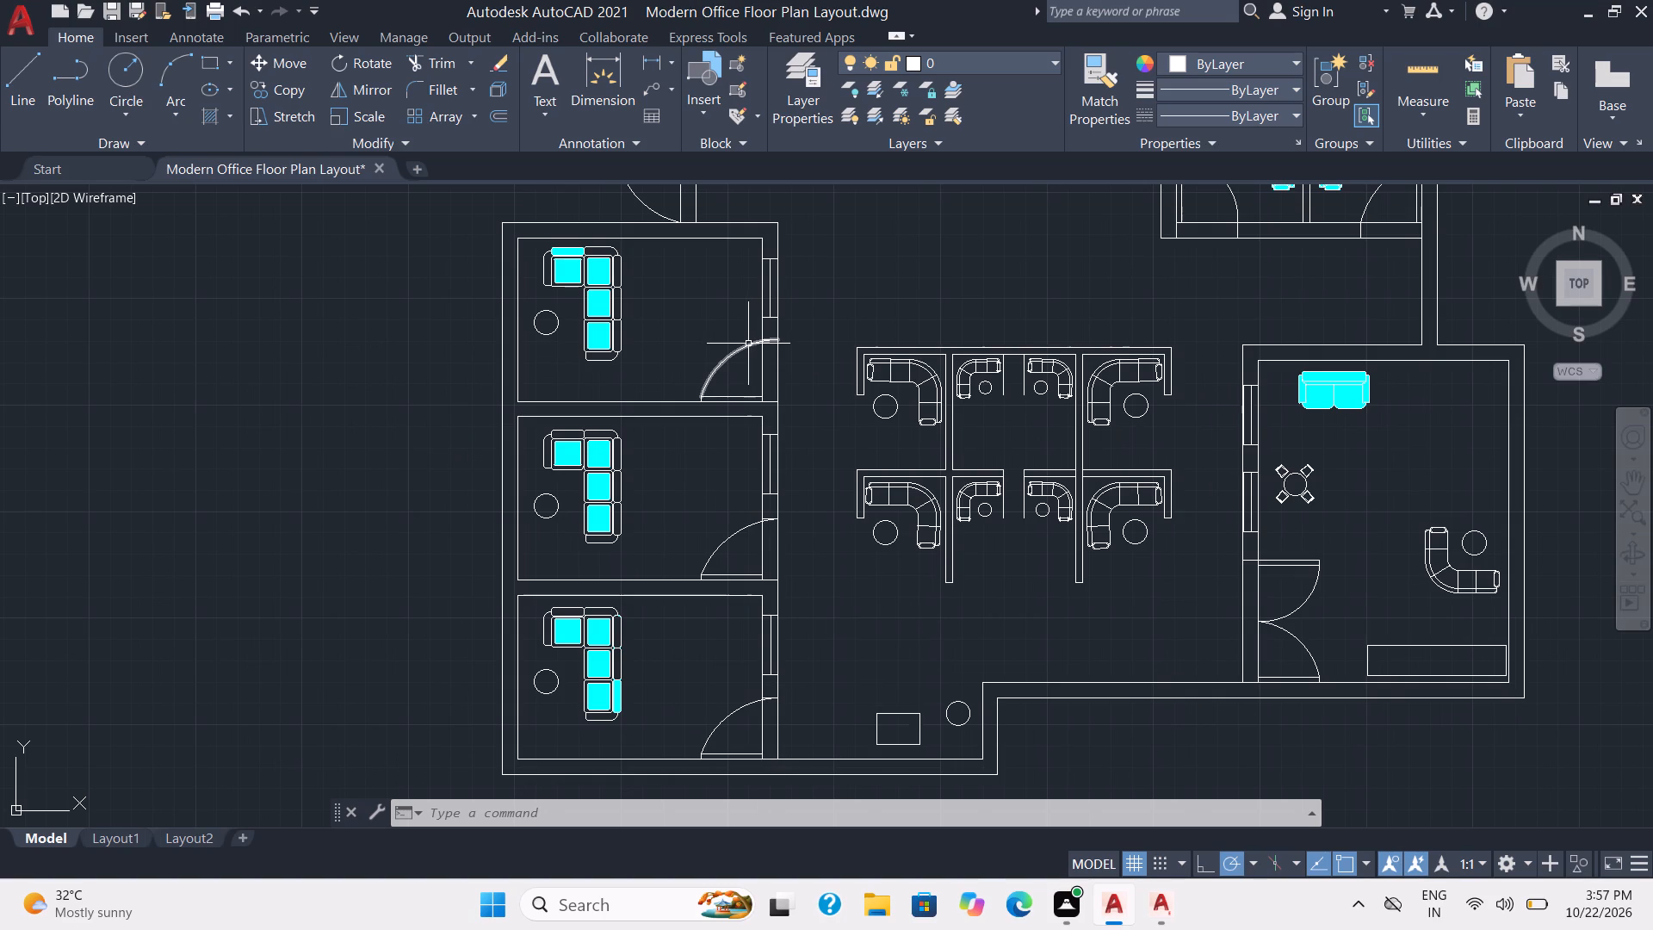
pyautogui.hotkey('ctrl', 's')
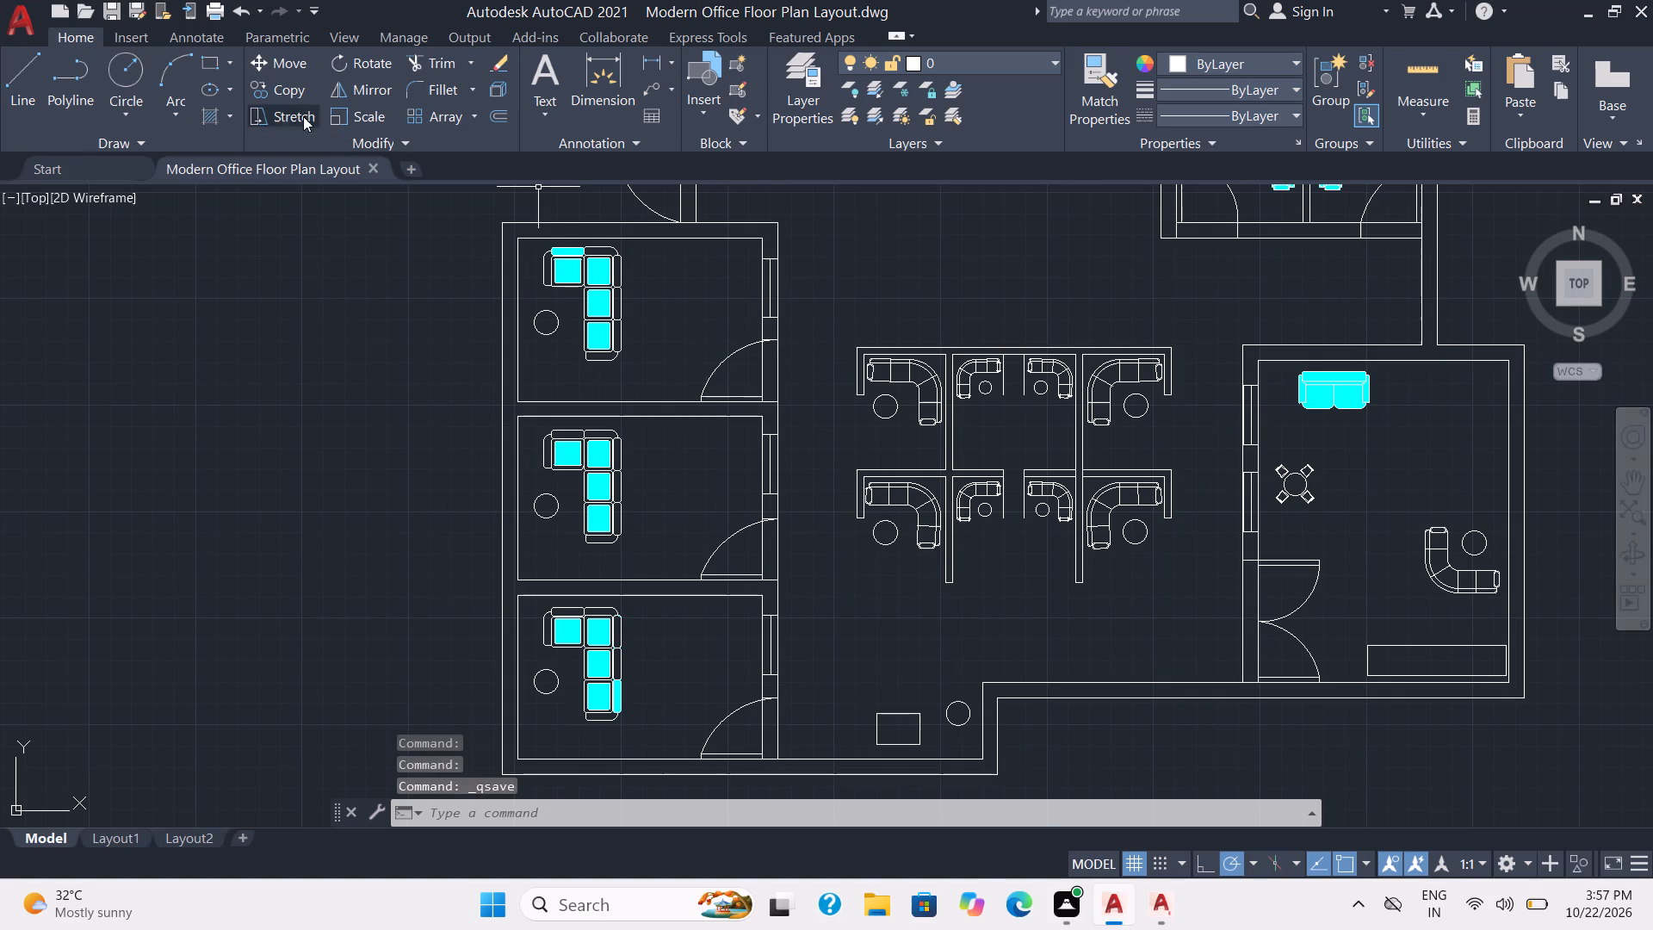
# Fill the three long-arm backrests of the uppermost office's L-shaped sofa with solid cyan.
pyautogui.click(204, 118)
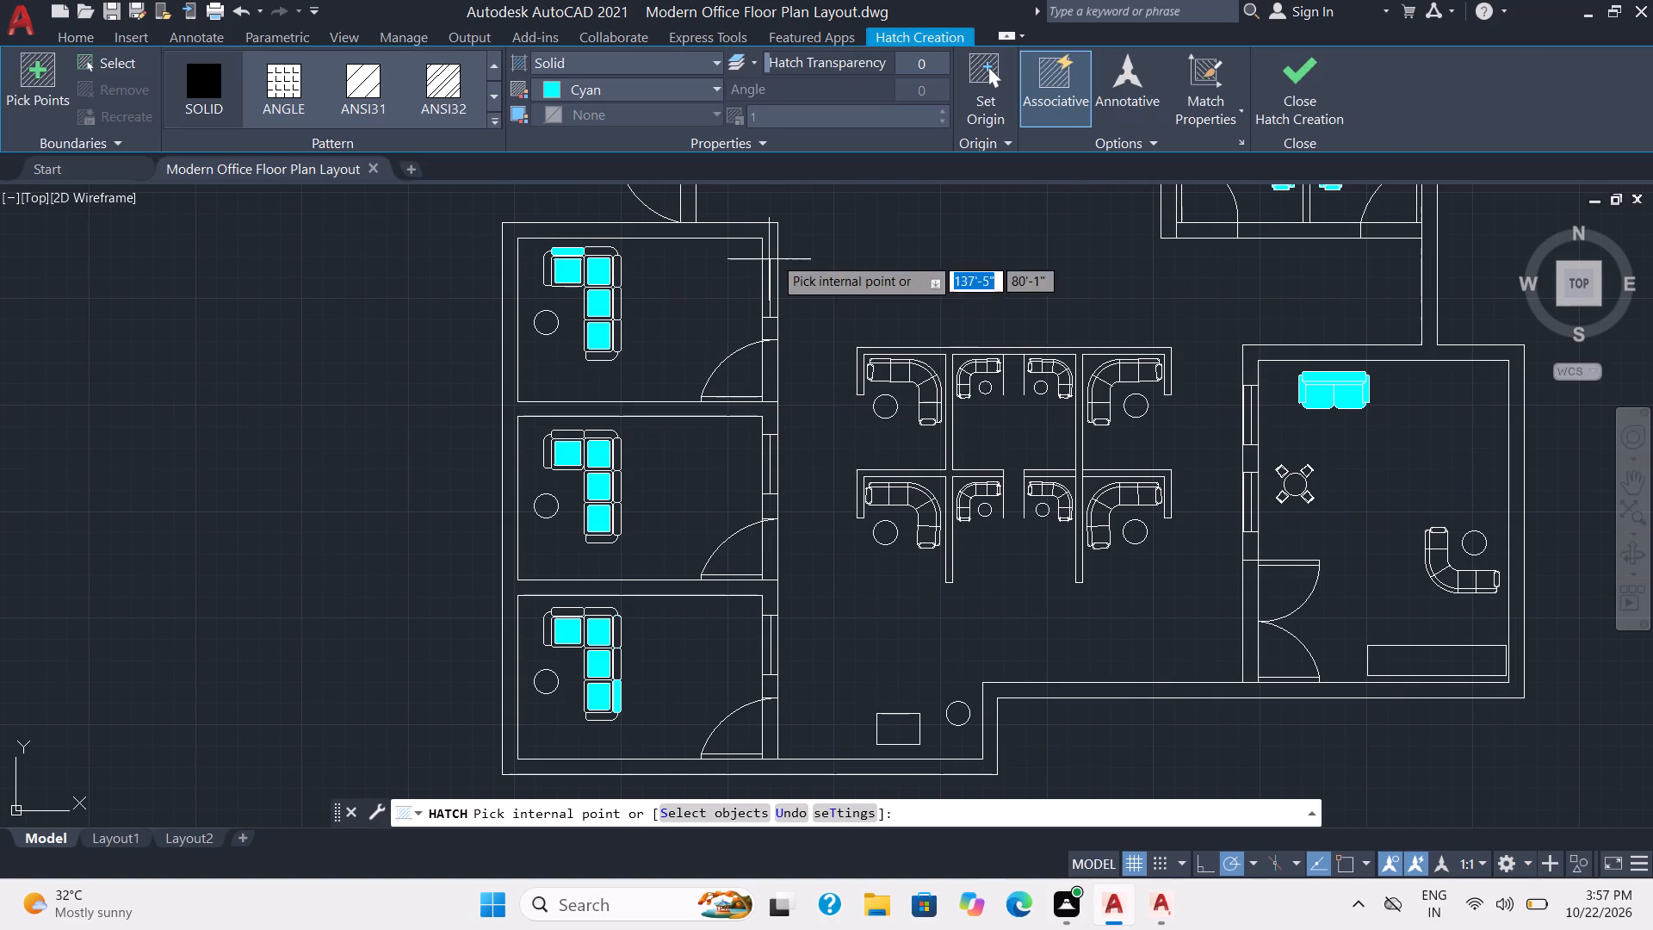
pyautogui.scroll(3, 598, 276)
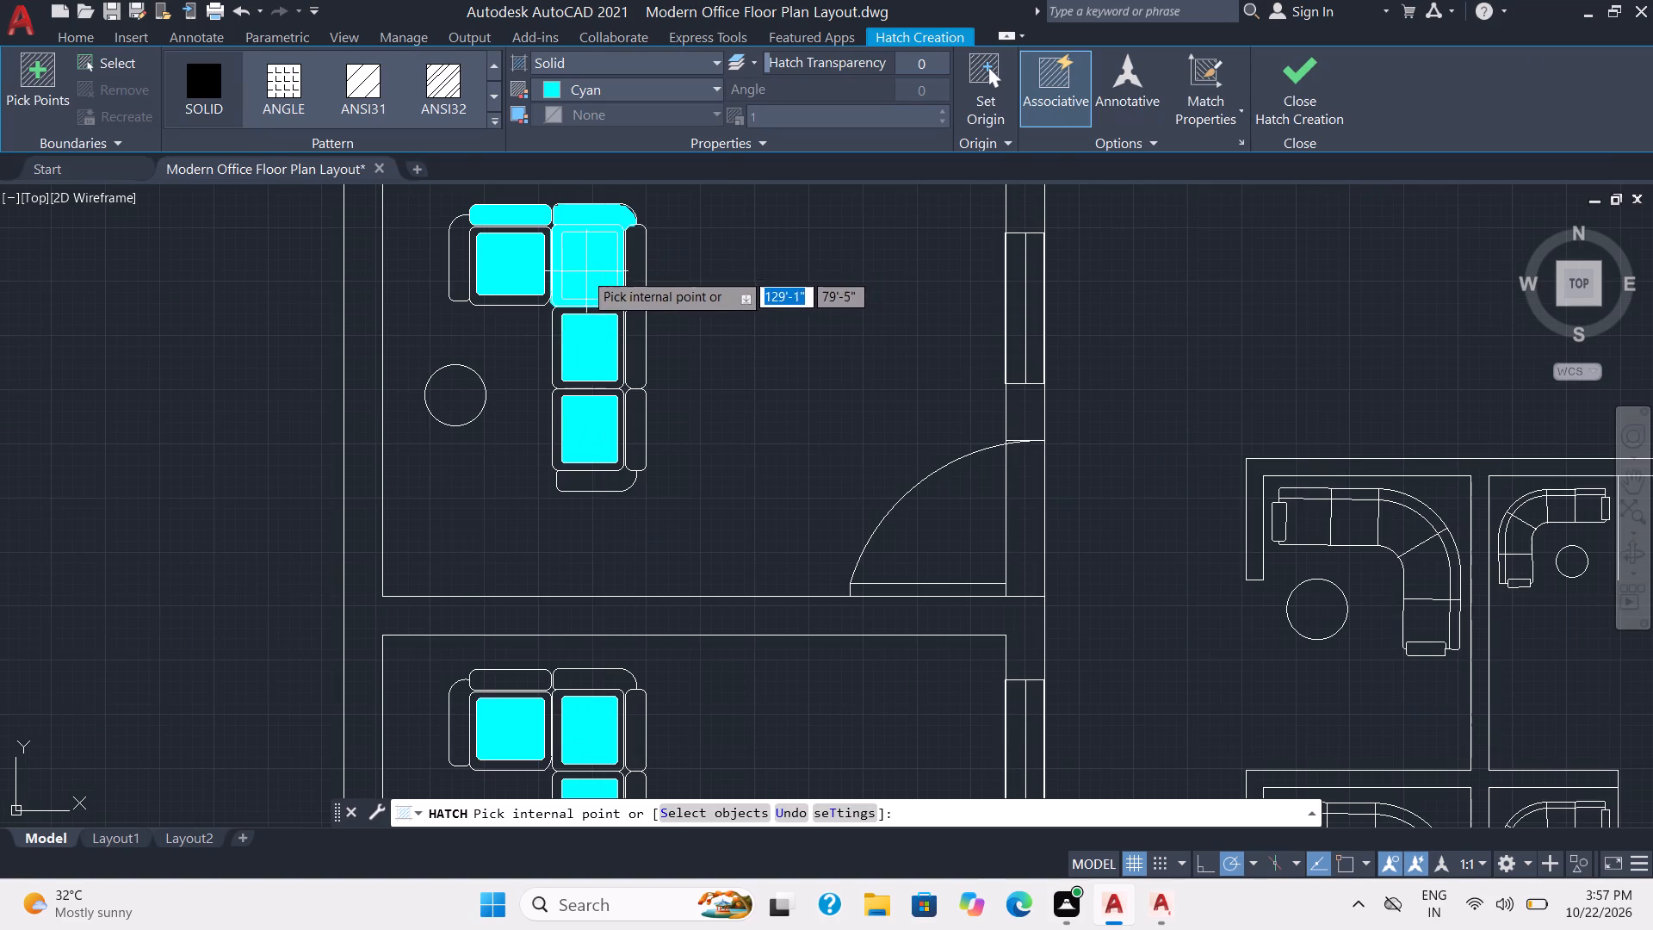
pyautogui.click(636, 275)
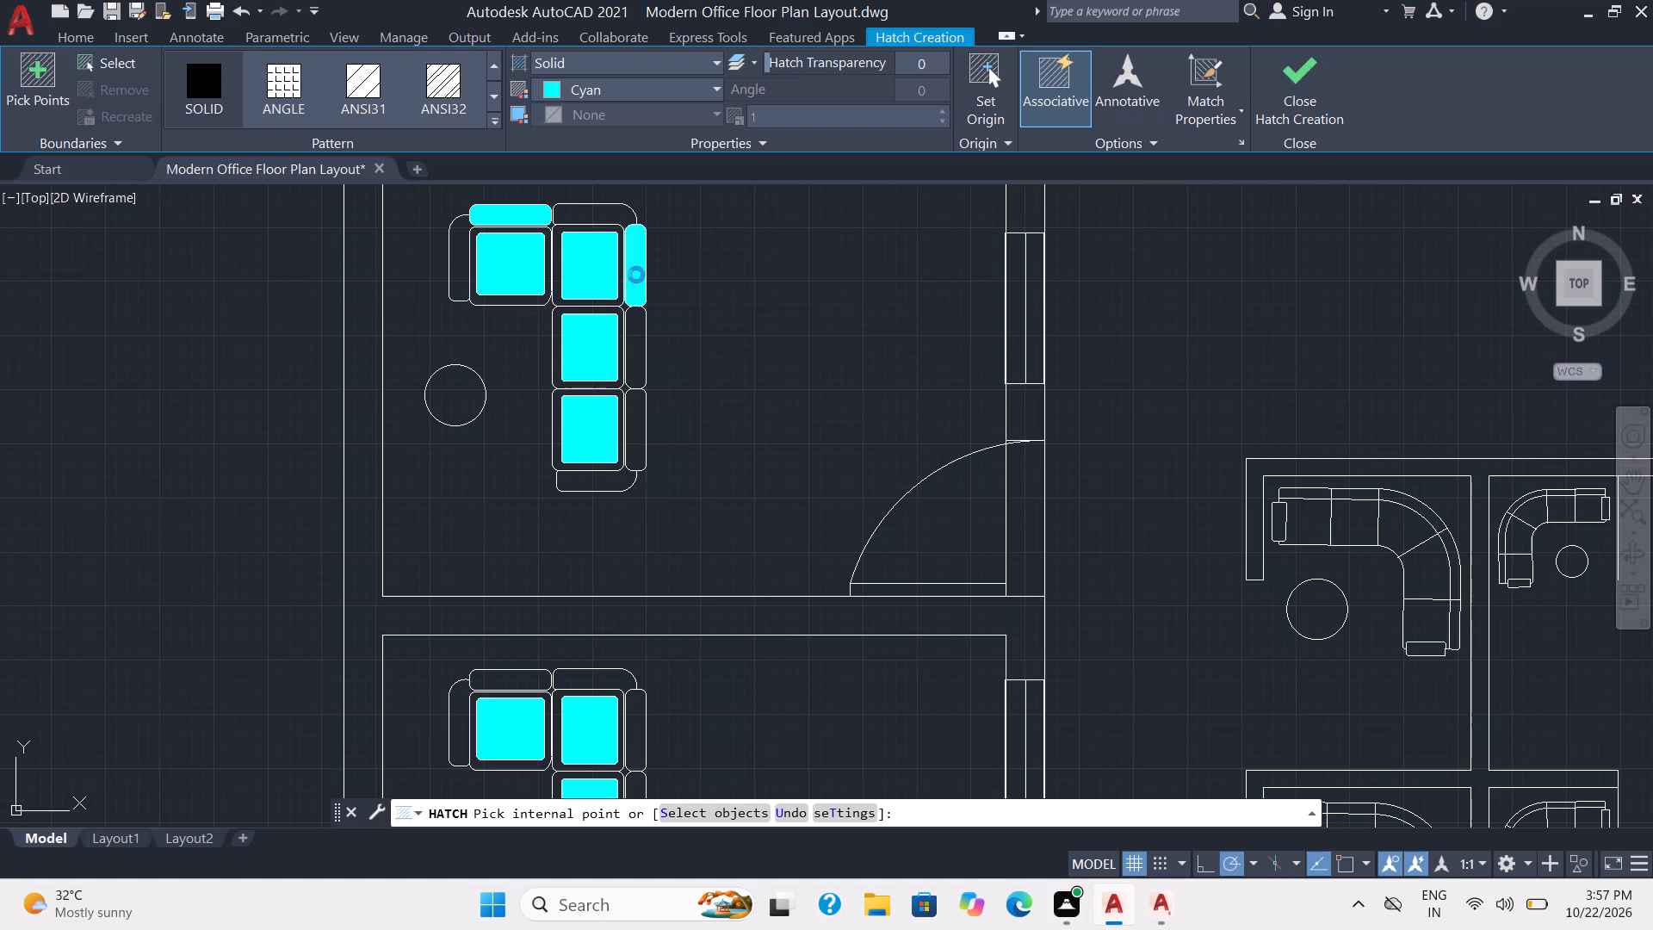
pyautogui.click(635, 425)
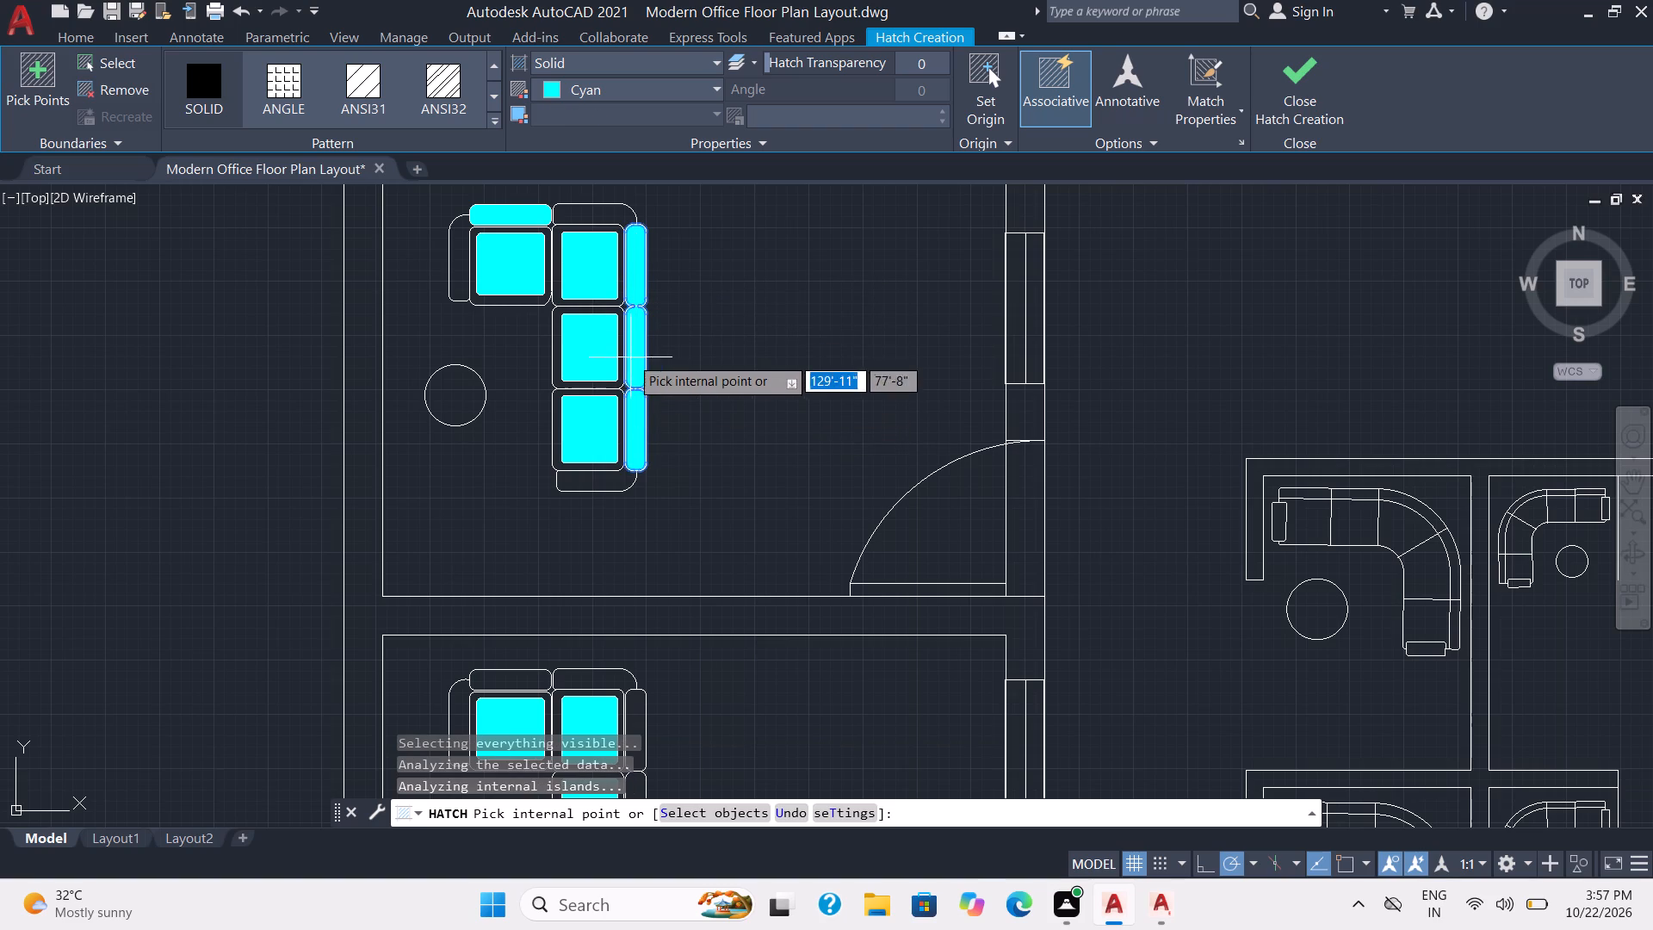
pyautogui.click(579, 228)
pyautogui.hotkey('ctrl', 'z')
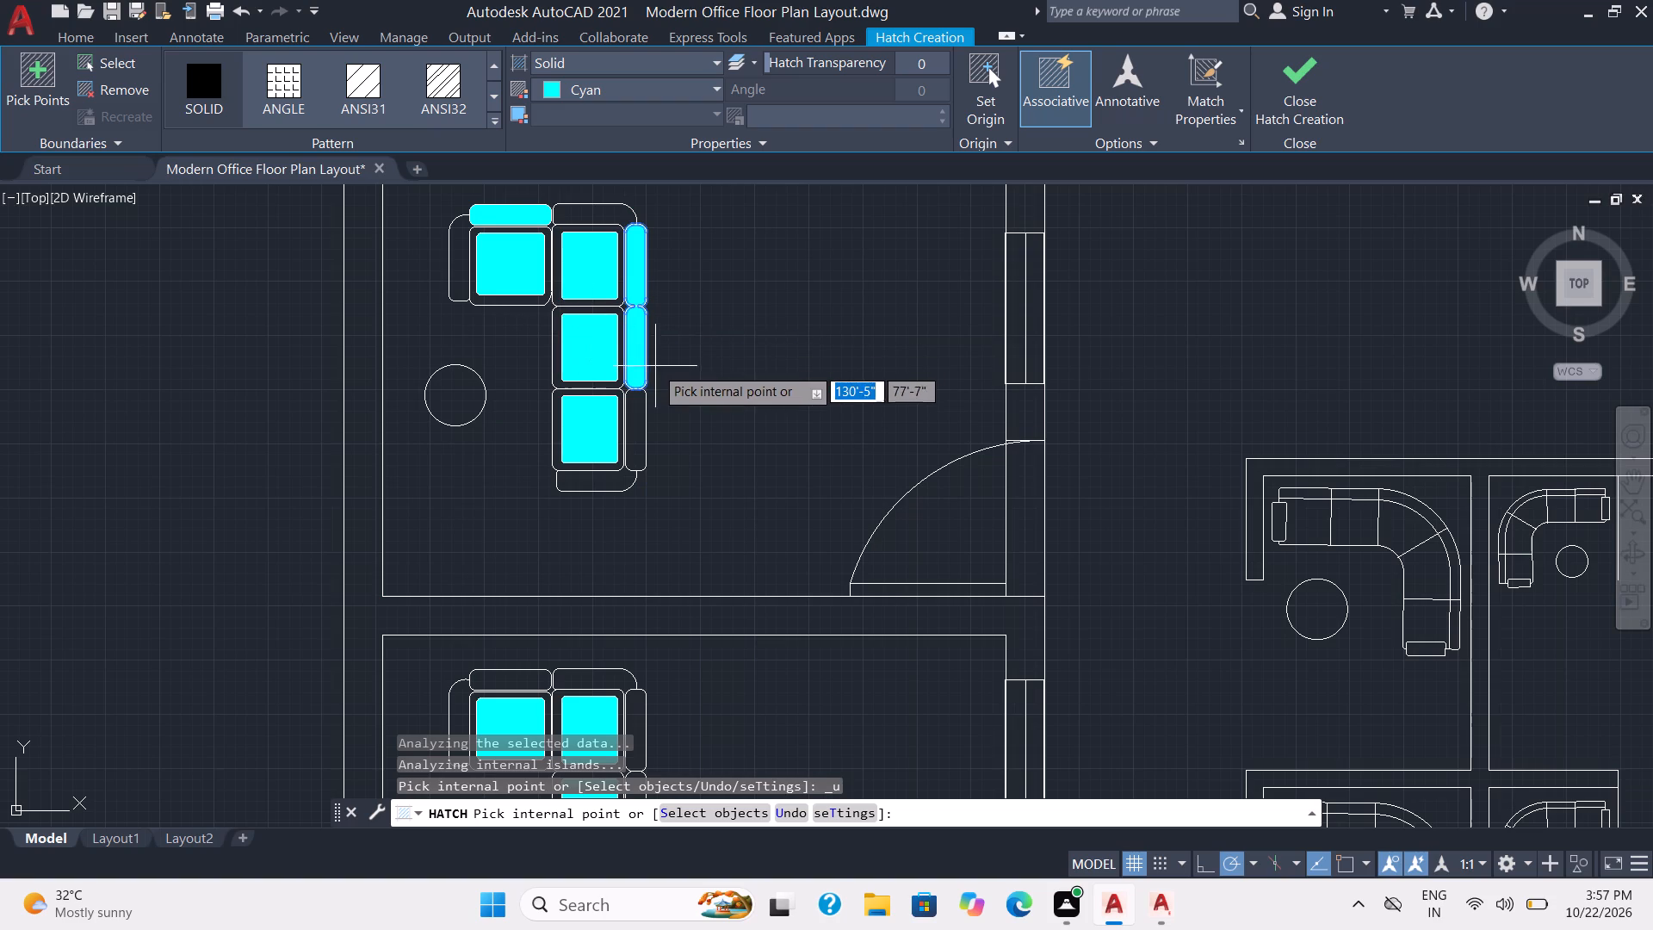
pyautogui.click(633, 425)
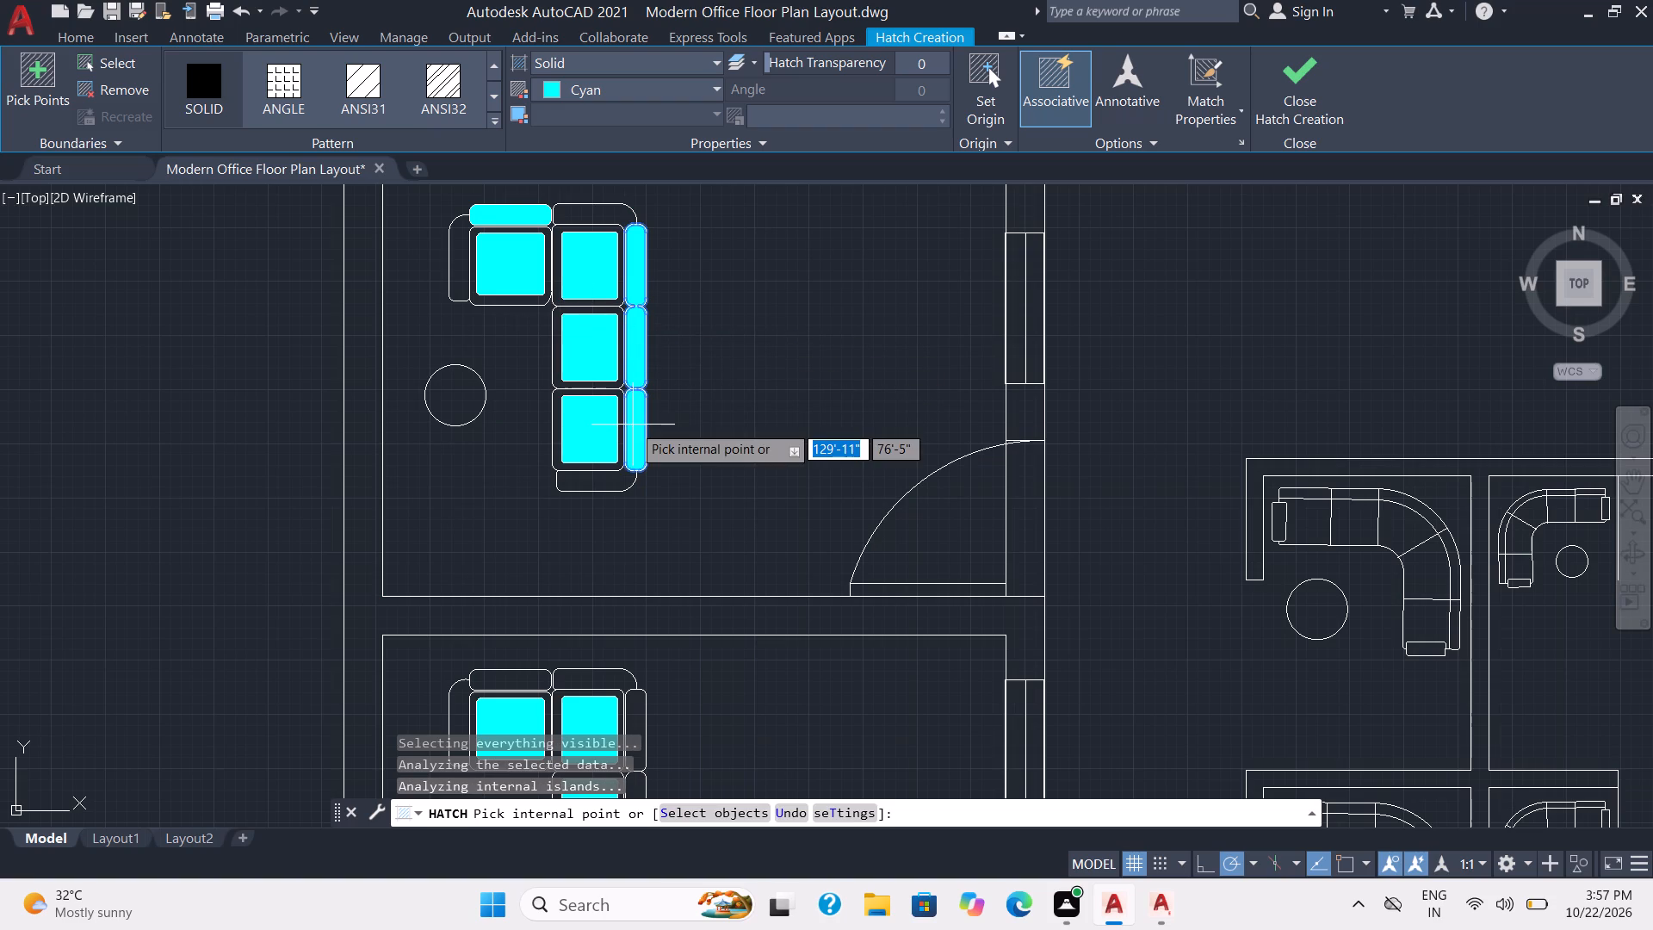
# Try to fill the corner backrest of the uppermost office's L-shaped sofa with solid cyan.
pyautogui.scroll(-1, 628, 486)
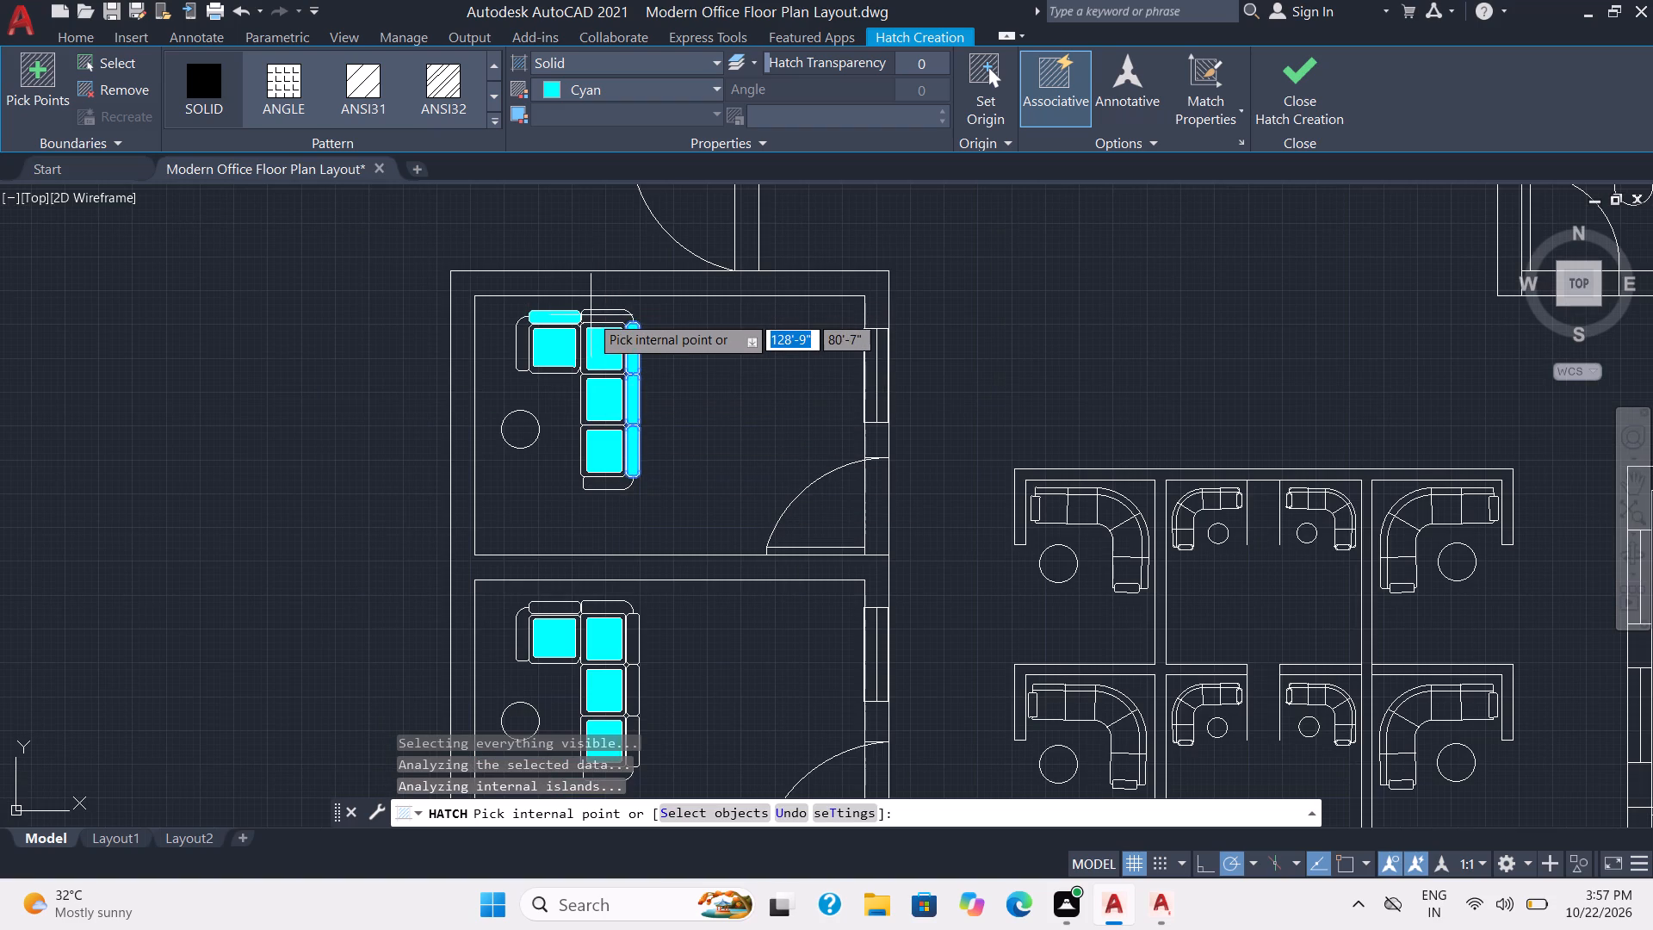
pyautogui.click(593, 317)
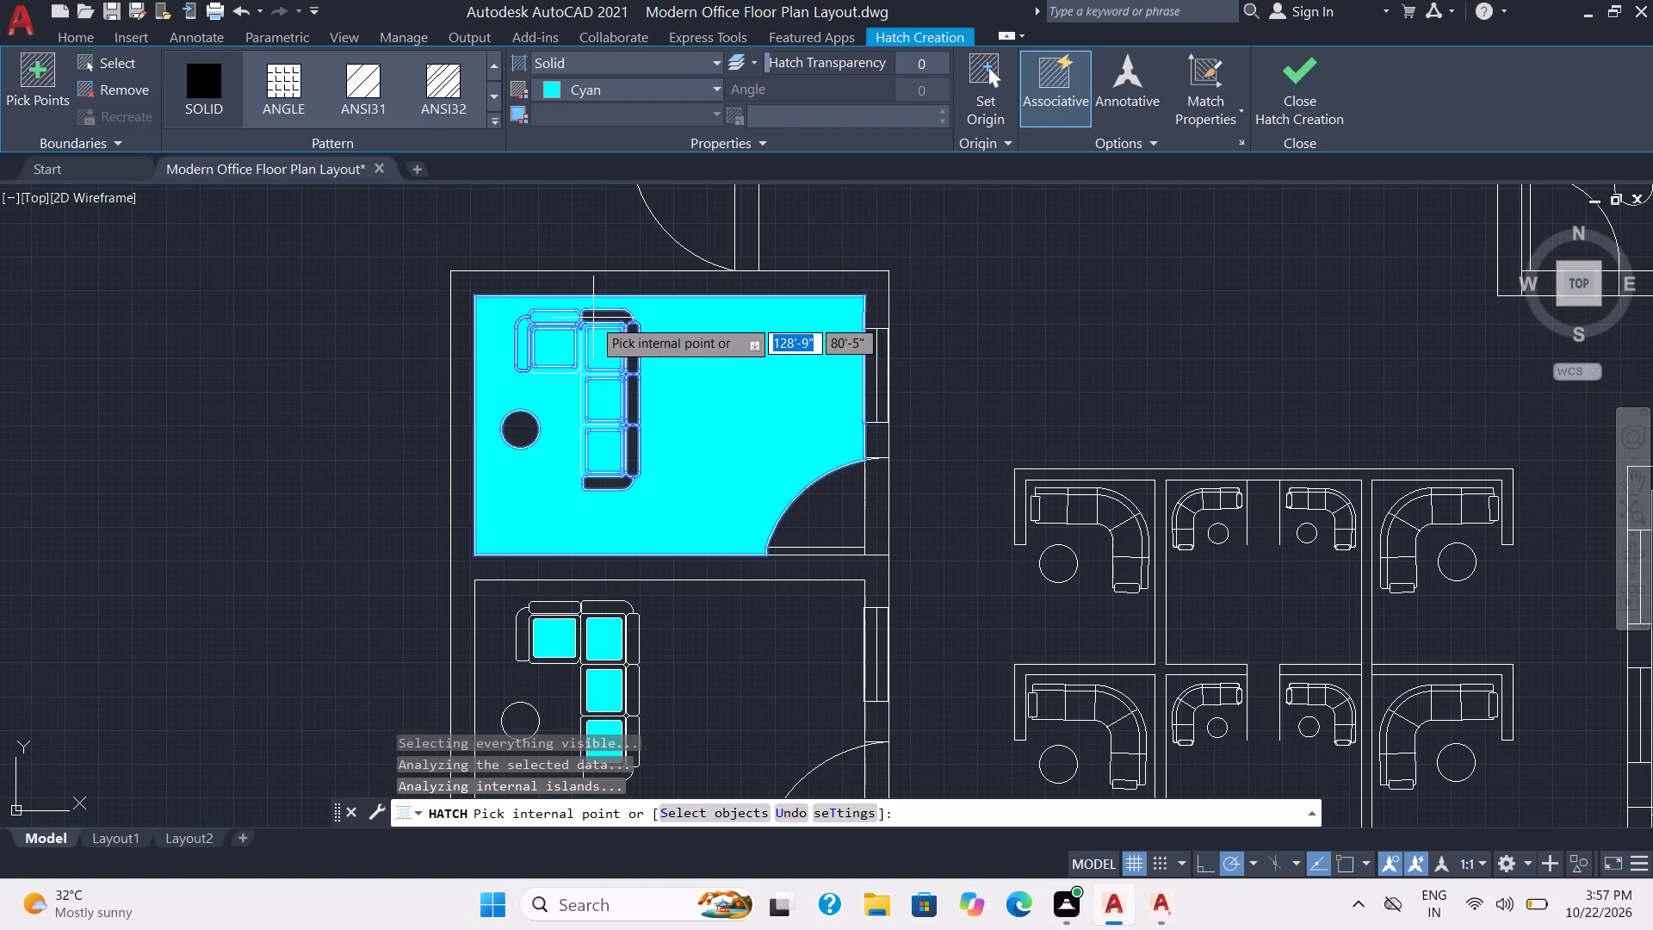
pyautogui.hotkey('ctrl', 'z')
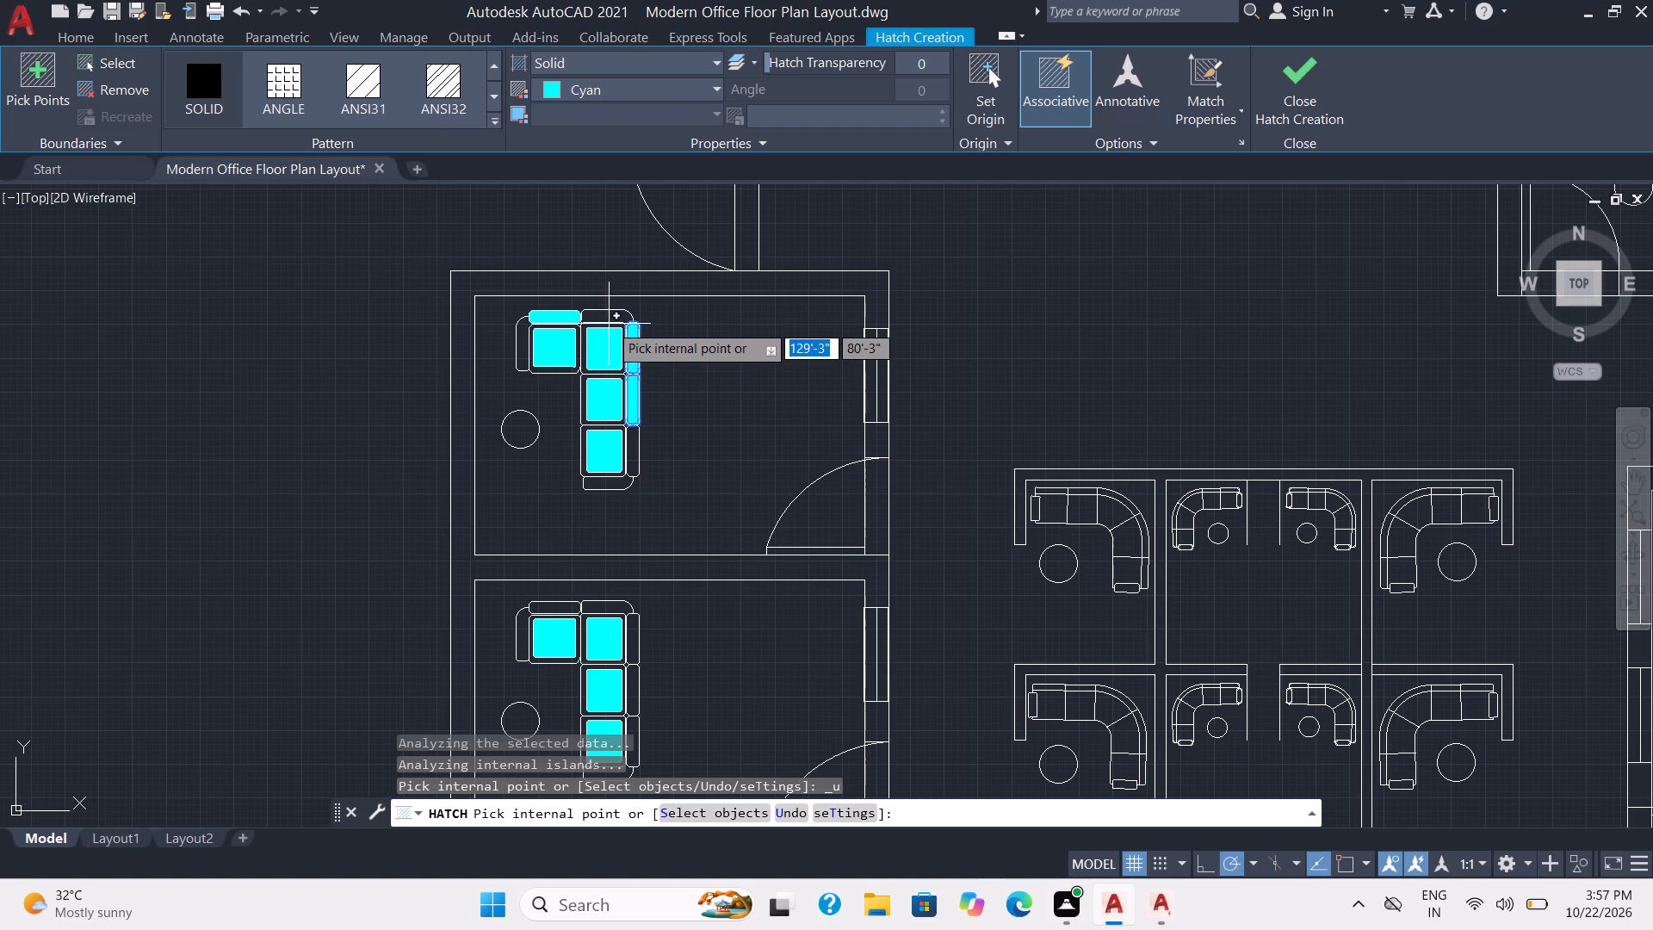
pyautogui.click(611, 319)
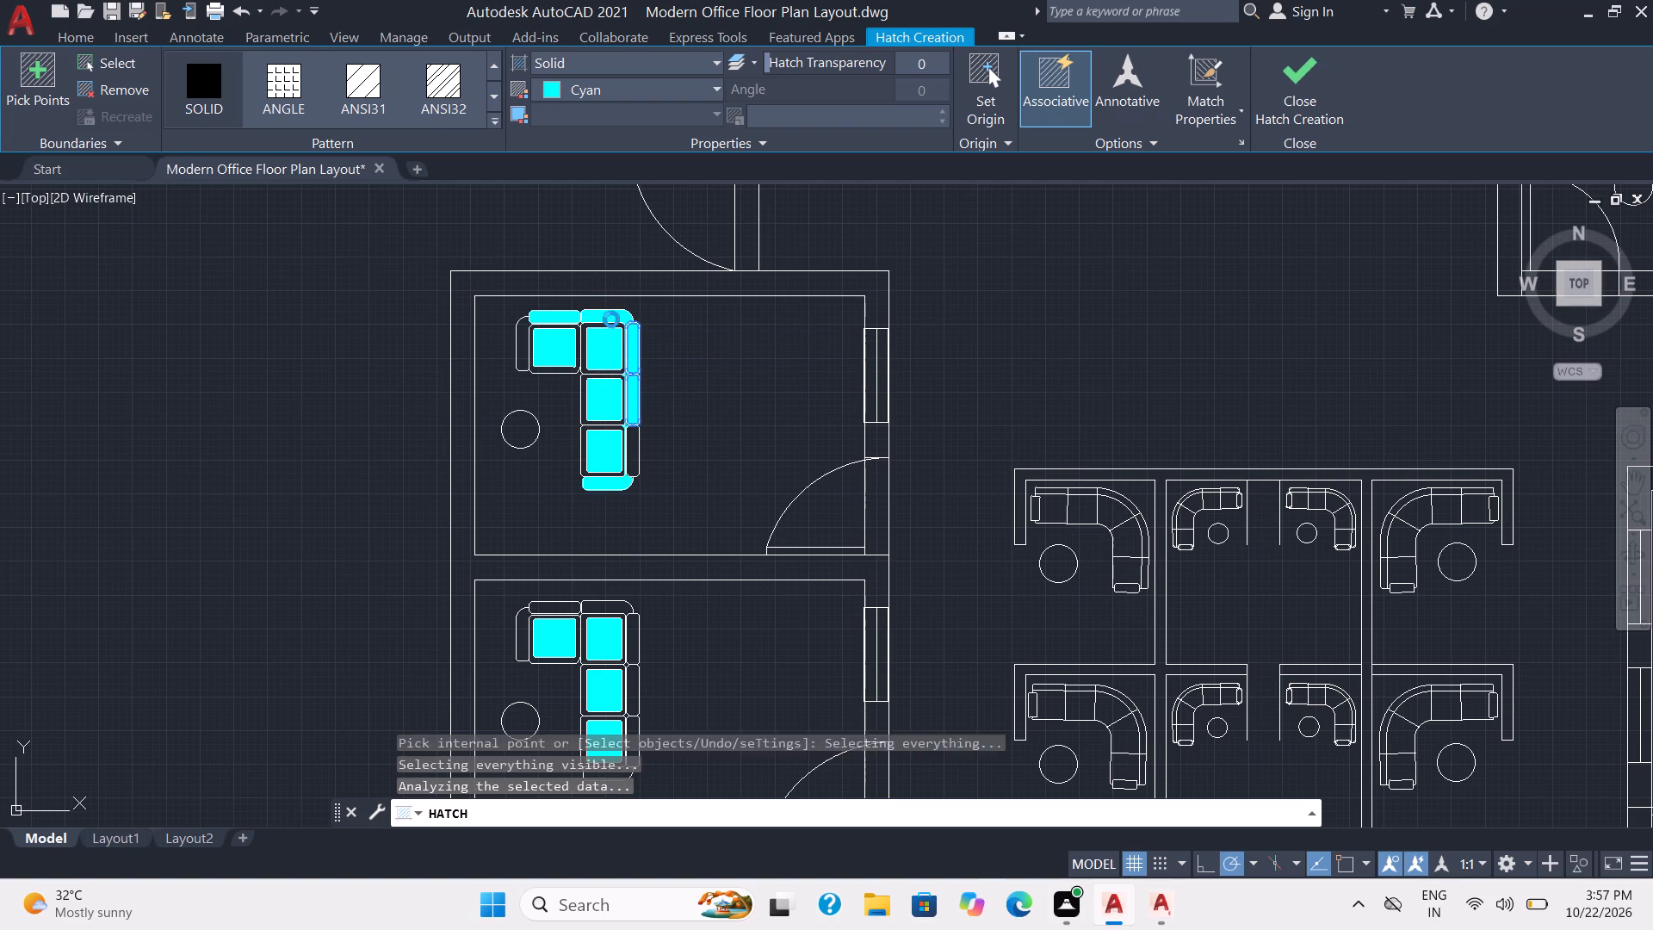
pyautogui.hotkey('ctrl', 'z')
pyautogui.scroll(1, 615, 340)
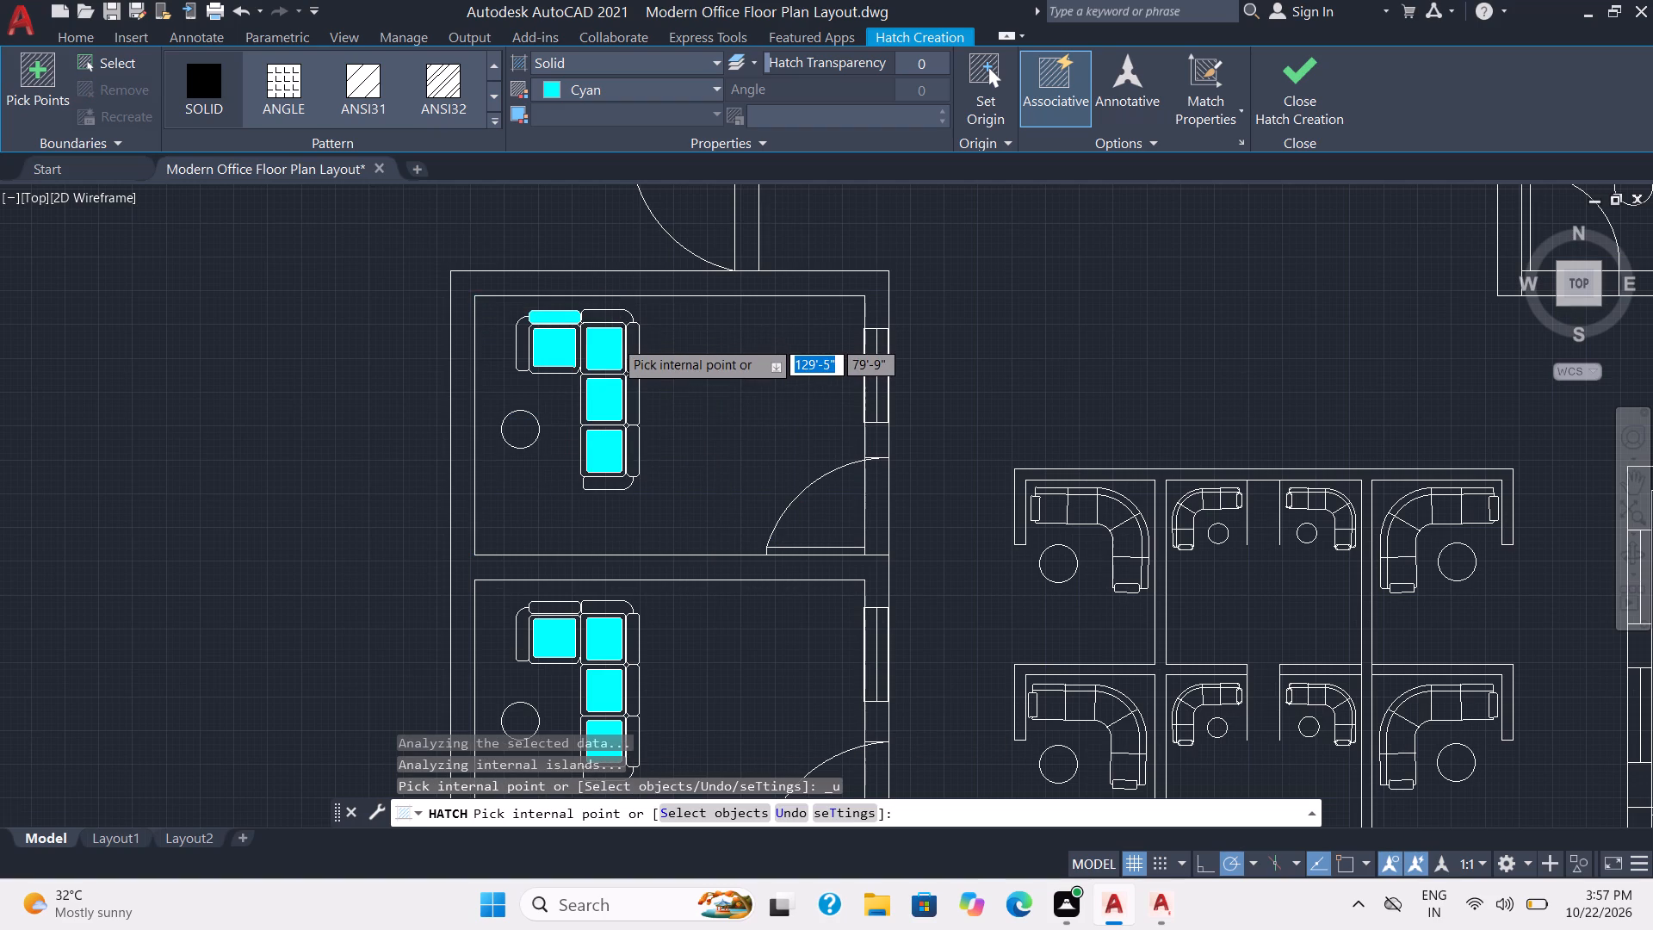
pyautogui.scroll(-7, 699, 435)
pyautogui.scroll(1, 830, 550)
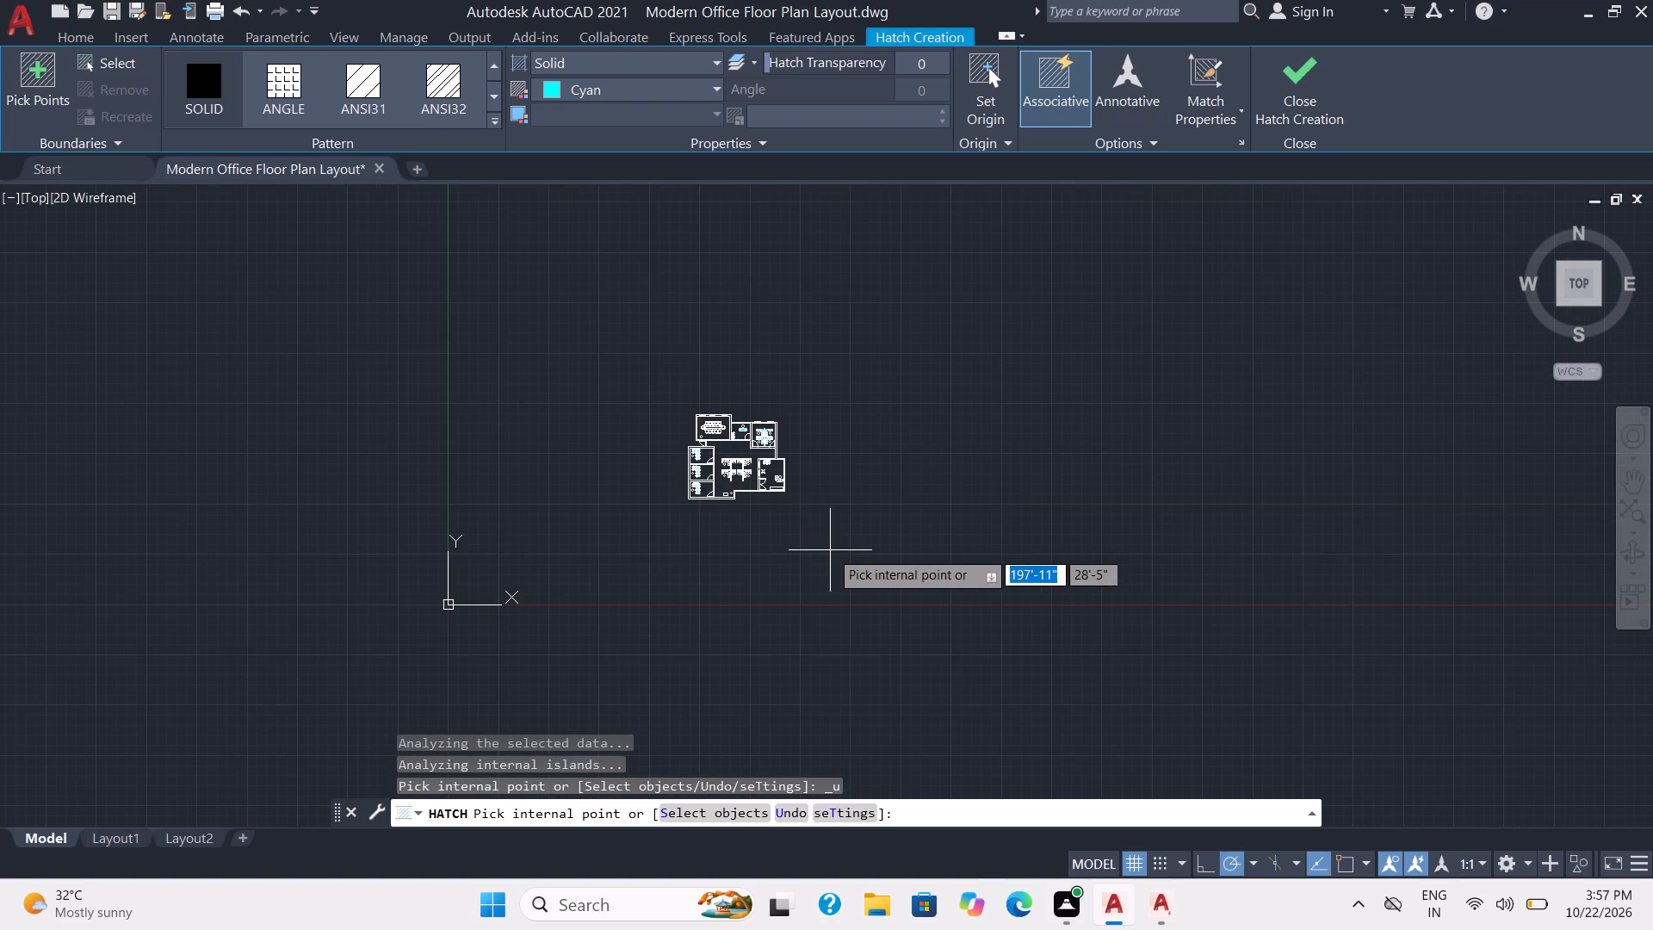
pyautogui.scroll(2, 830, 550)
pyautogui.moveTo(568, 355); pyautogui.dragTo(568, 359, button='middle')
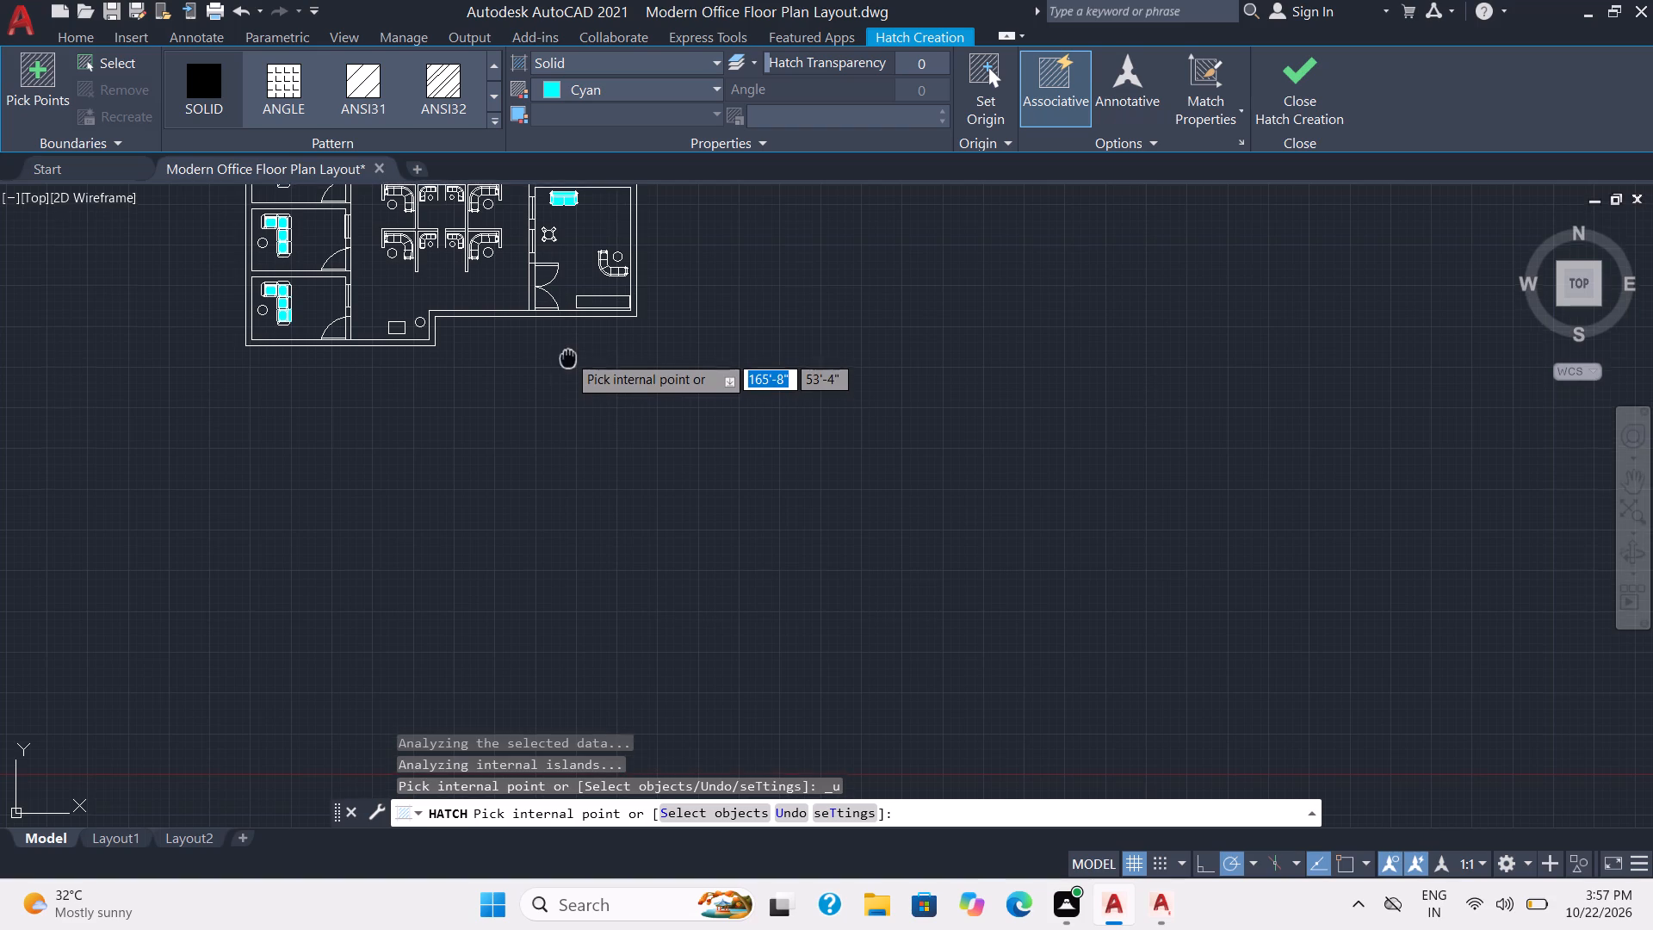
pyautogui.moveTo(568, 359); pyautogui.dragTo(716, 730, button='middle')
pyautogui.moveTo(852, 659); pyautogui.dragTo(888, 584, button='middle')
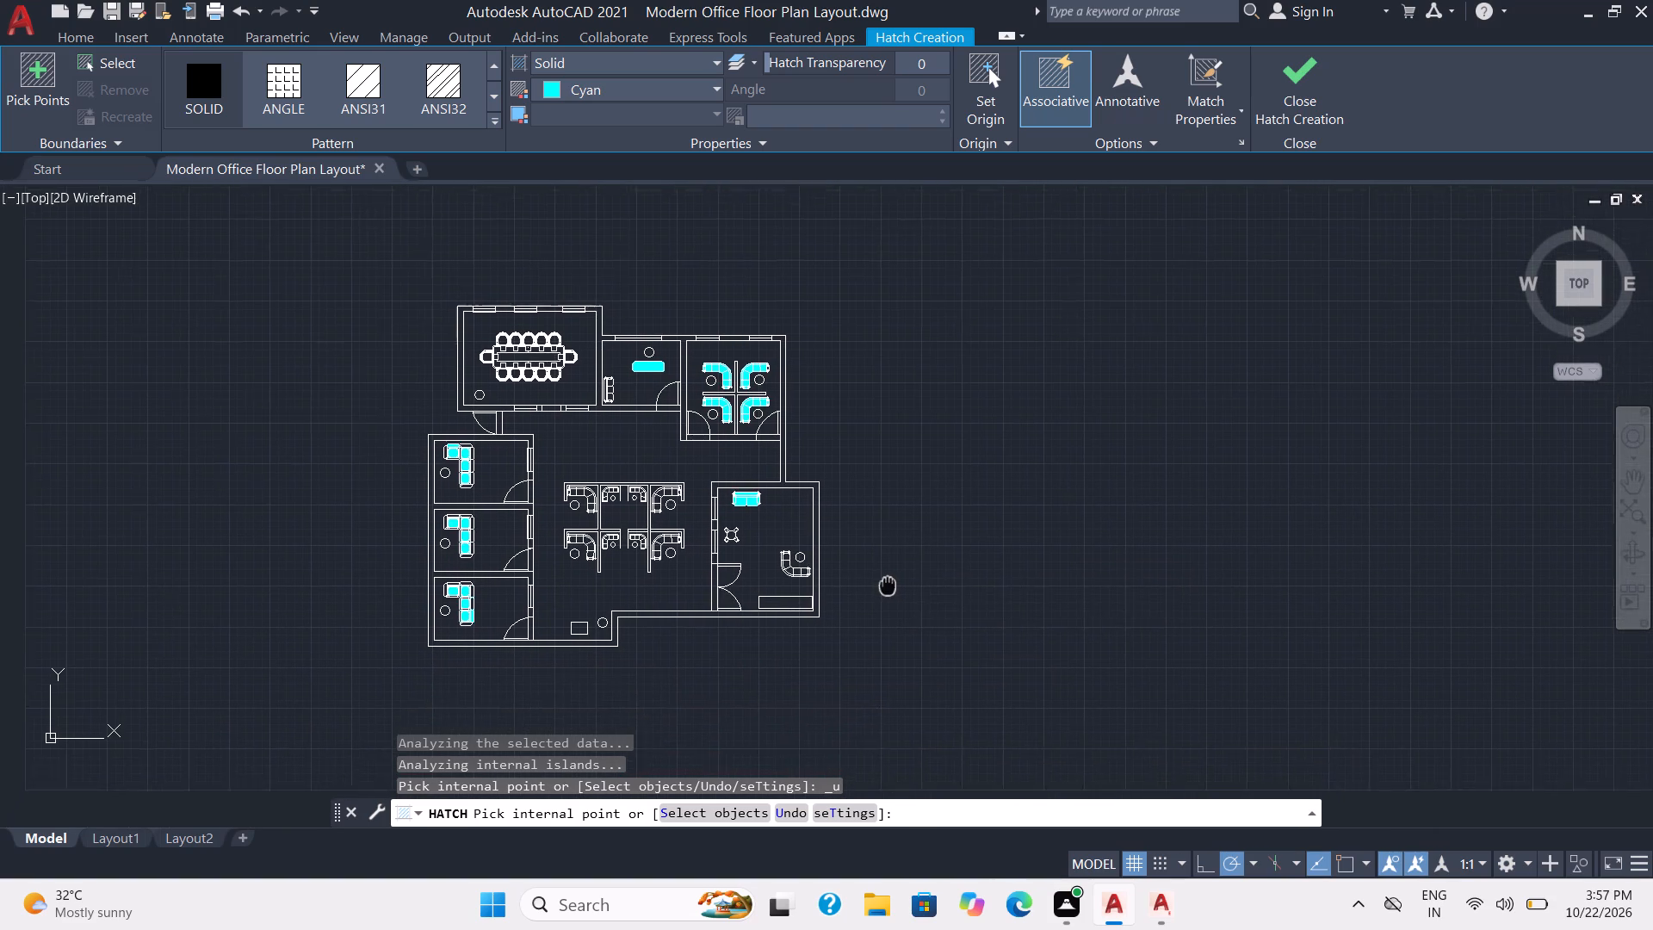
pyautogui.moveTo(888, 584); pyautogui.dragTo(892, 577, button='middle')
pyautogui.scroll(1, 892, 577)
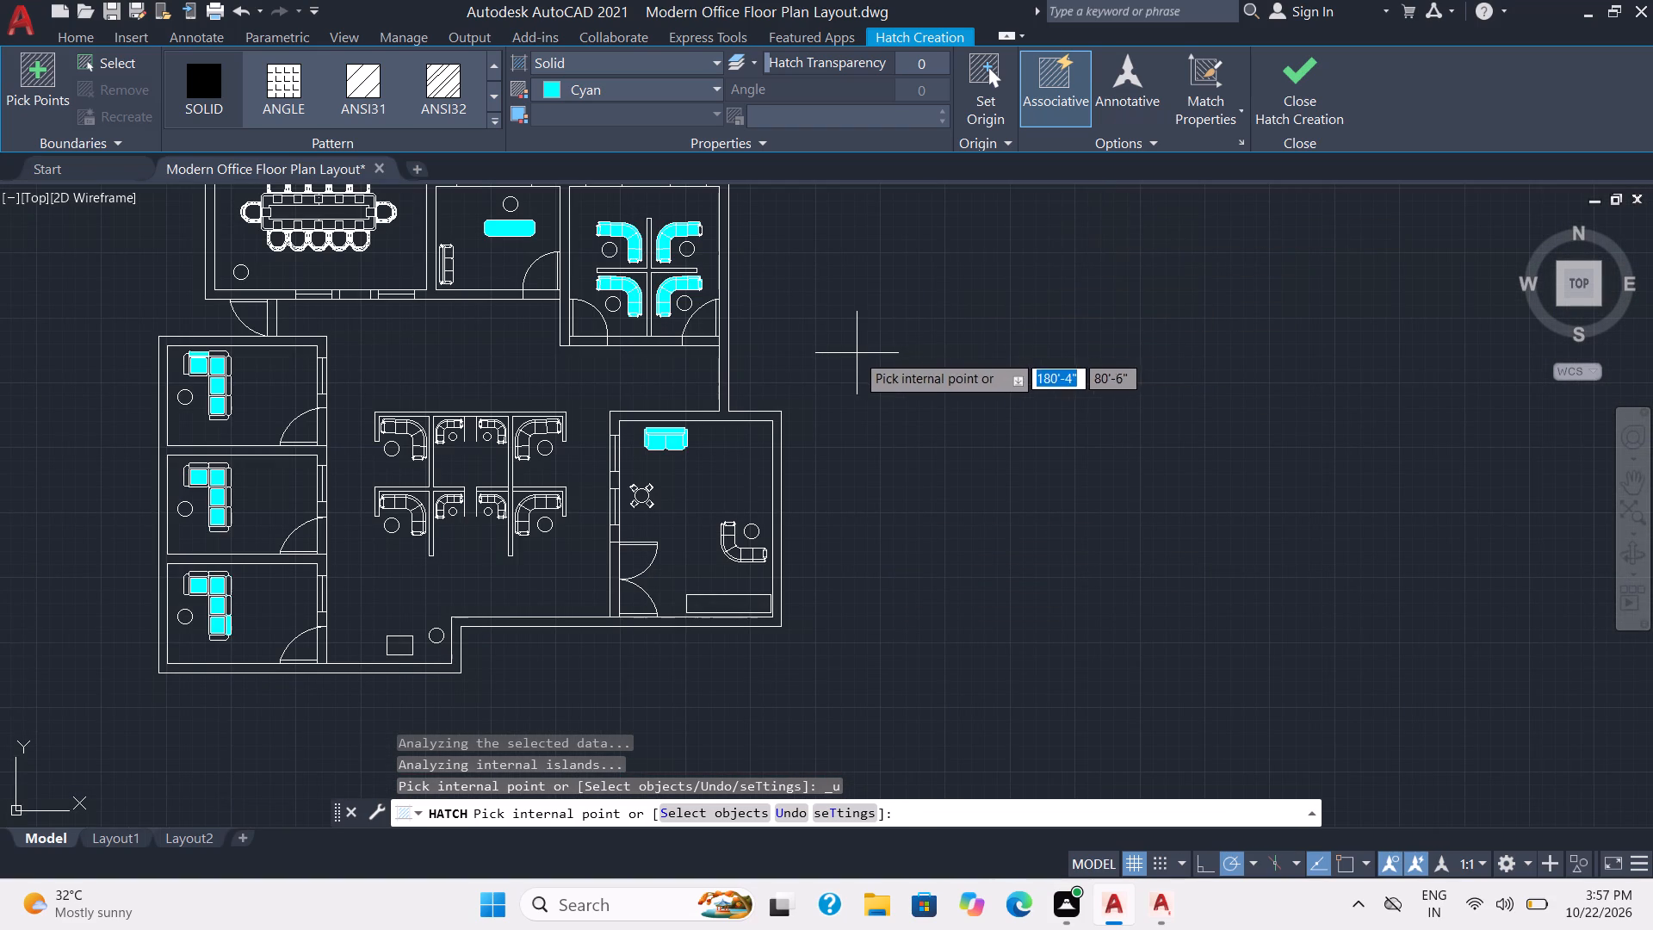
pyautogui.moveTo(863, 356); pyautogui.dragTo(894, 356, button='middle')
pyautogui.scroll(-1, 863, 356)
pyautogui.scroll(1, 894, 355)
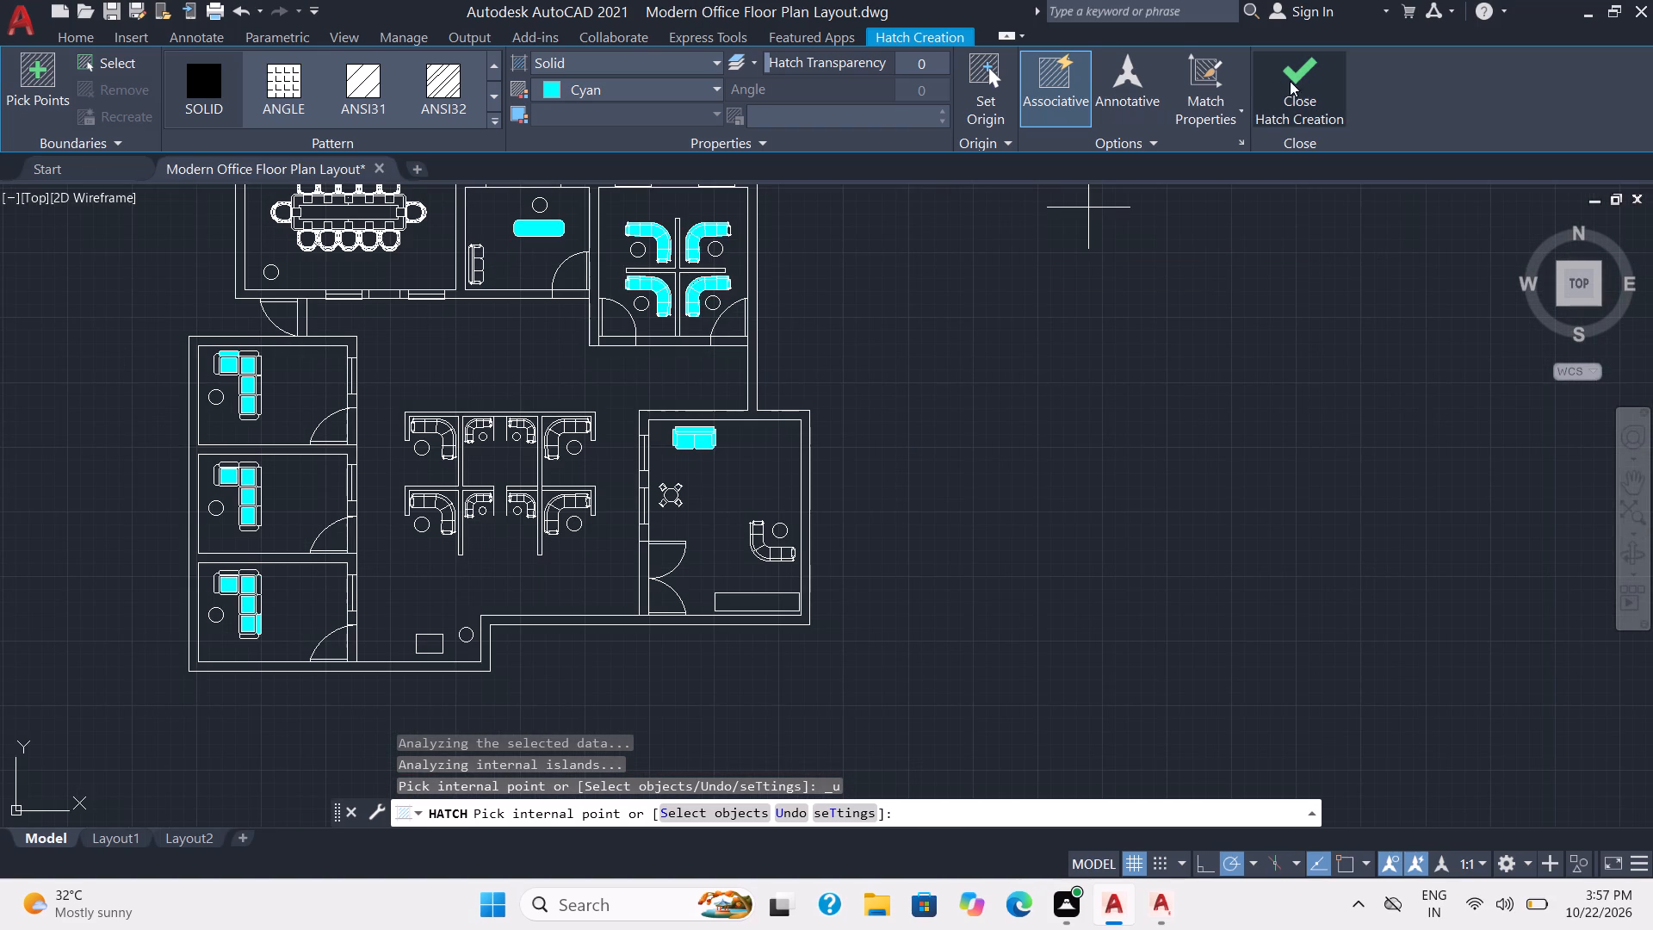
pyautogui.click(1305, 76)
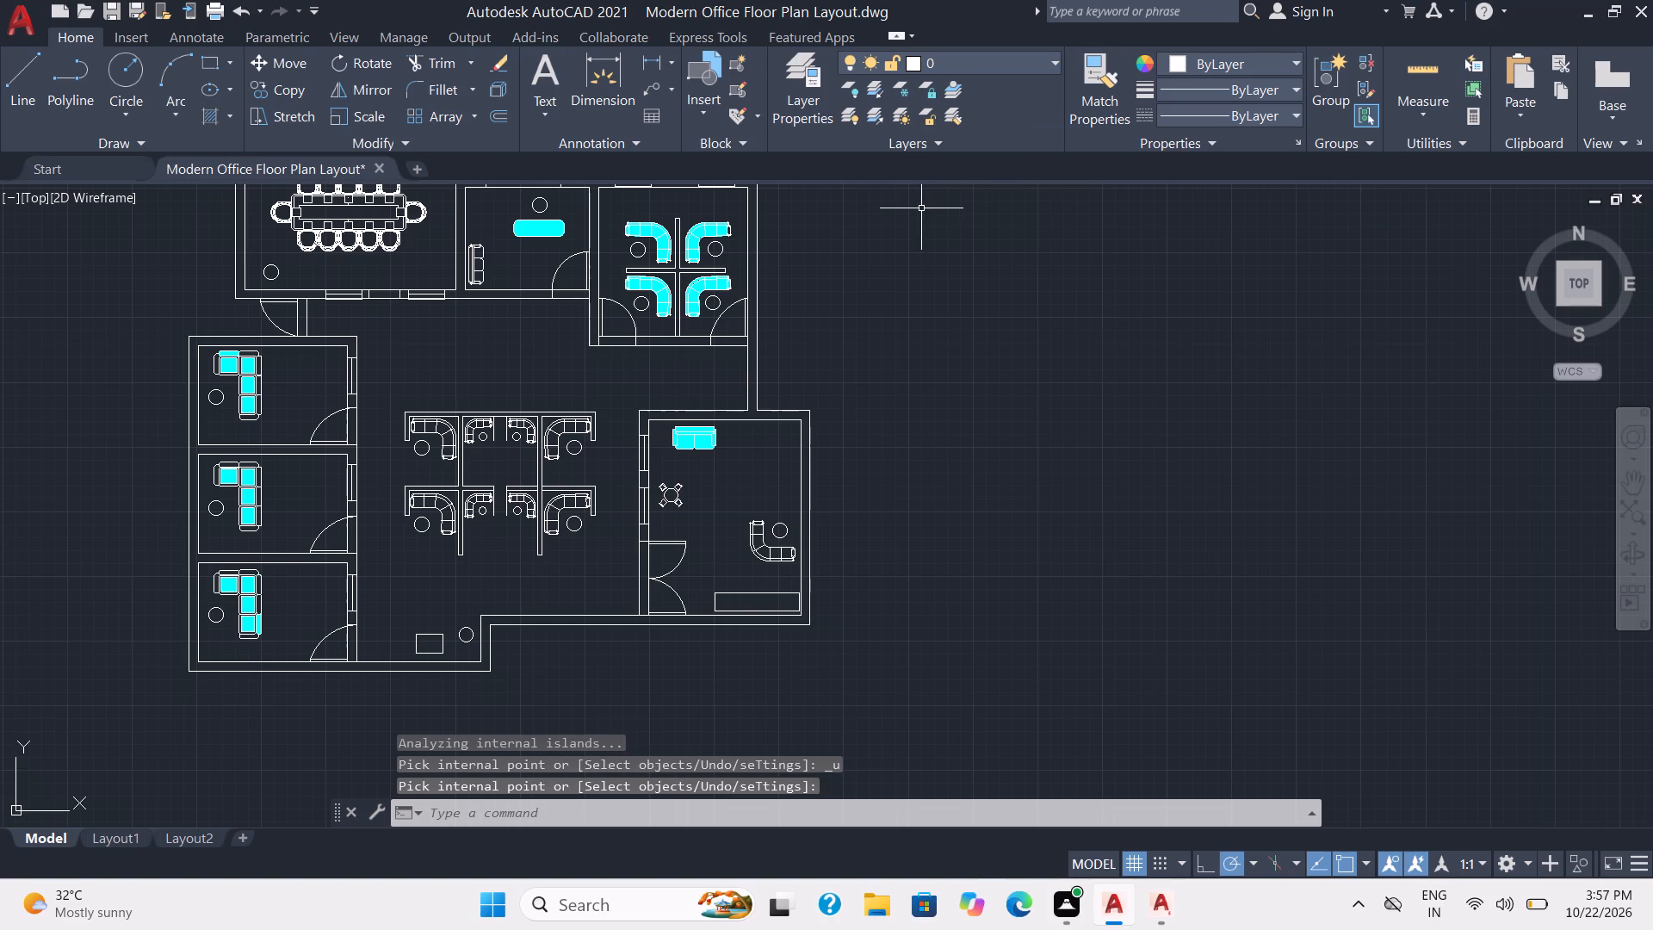
# Start a solid hatch in colour 147,39,143 and fill the upper seat of the three-seat sofa in the rounded-table office.
pyautogui.scroll(1, 848, 282)
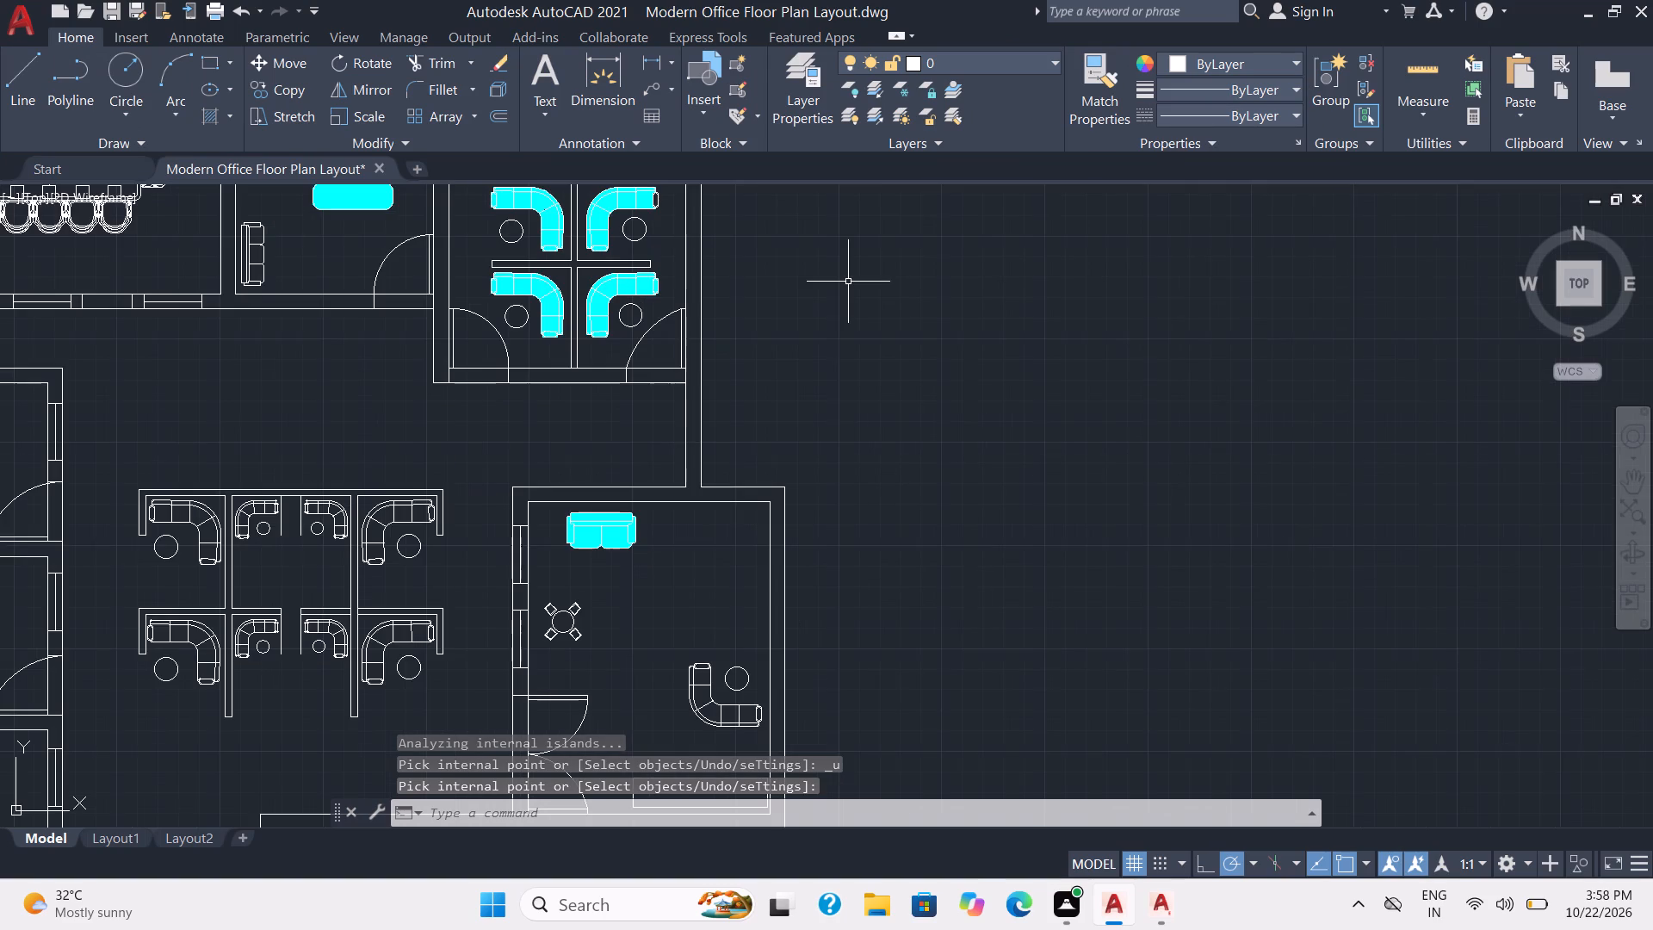
pyautogui.moveTo(854, 294); pyautogui.dragTo(861, 301, button='middle')
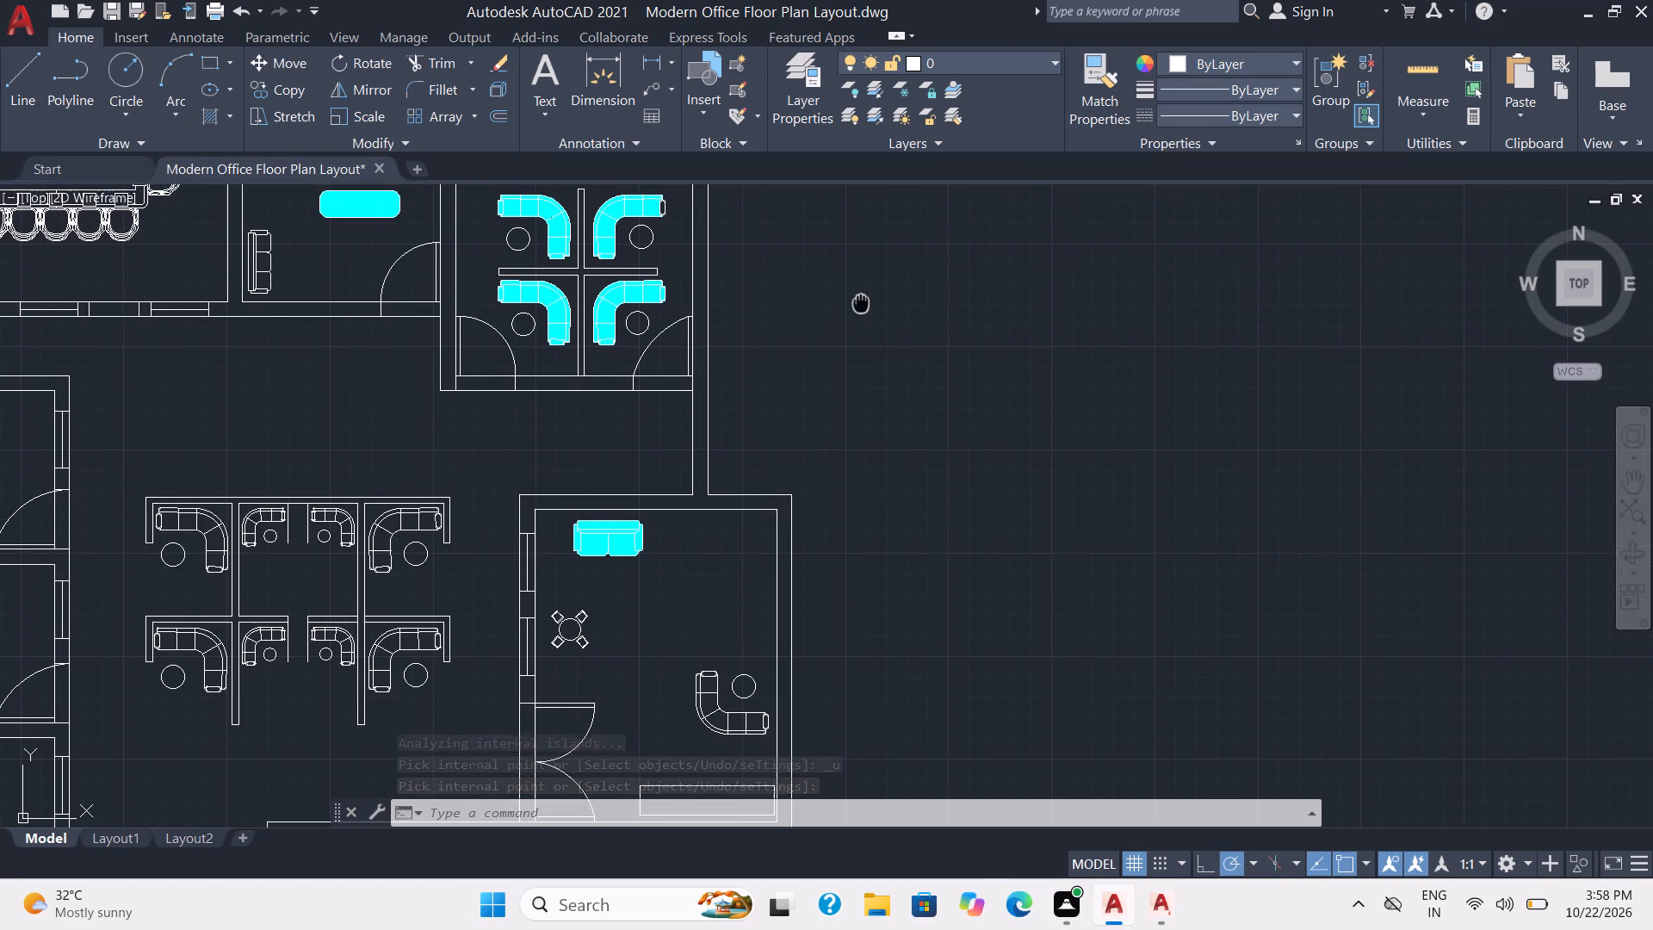
pyautogui.moveTo(861, 301); pyautogui.dragTo(1148, 475, button='middle')
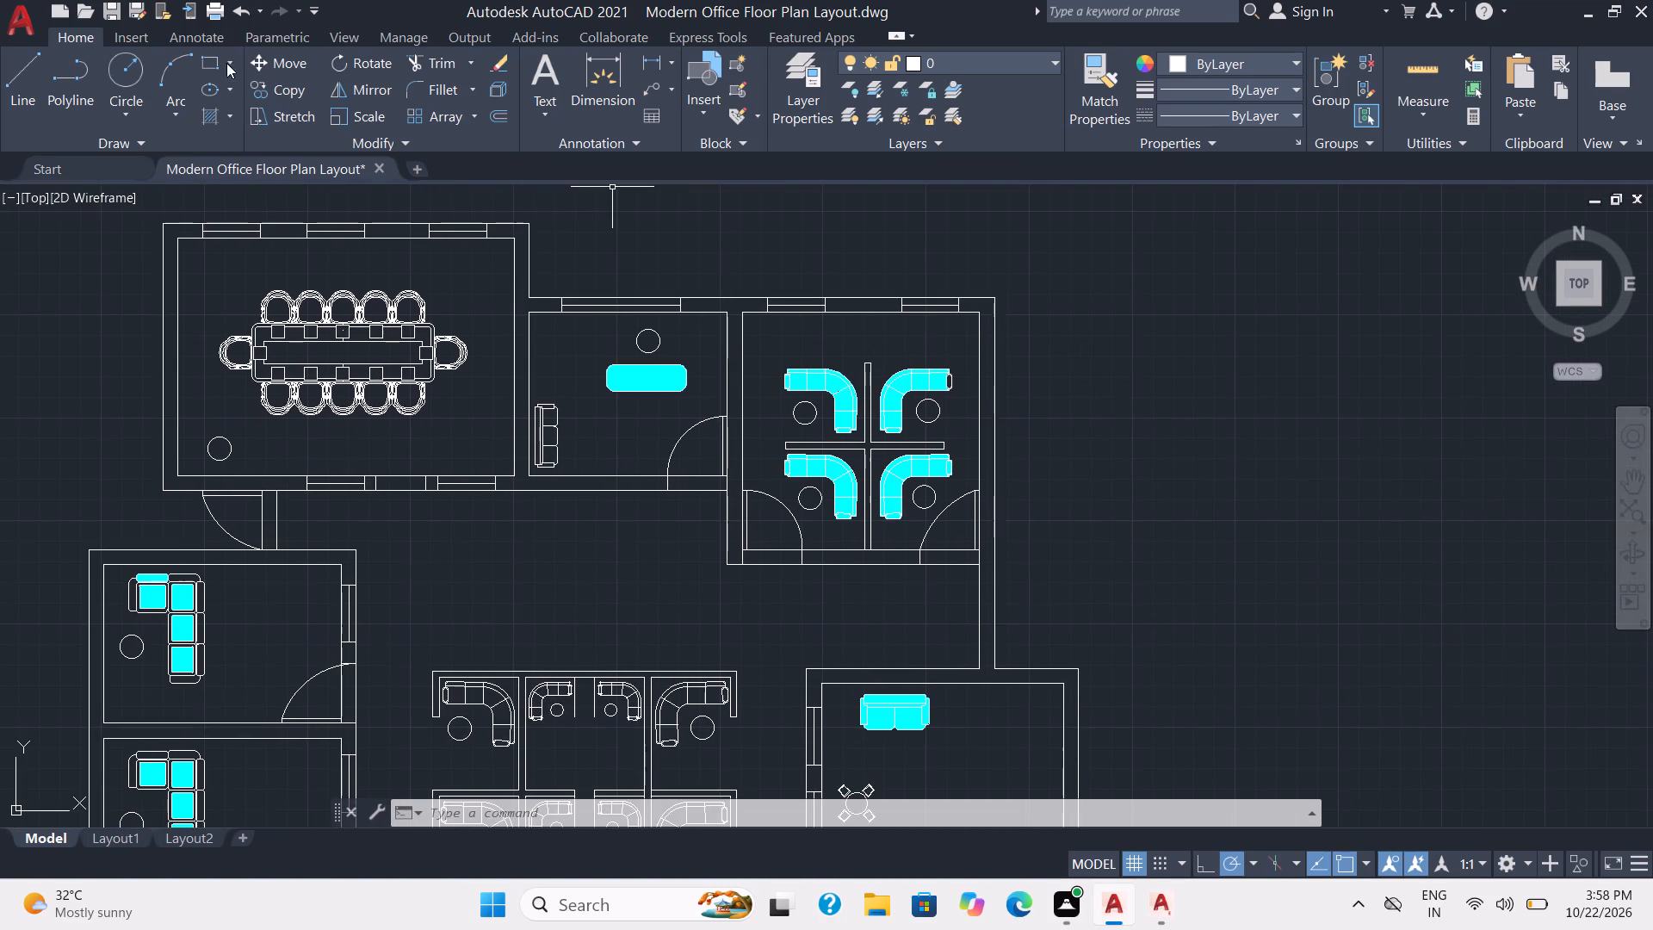
pyautogui.click(207, 121)
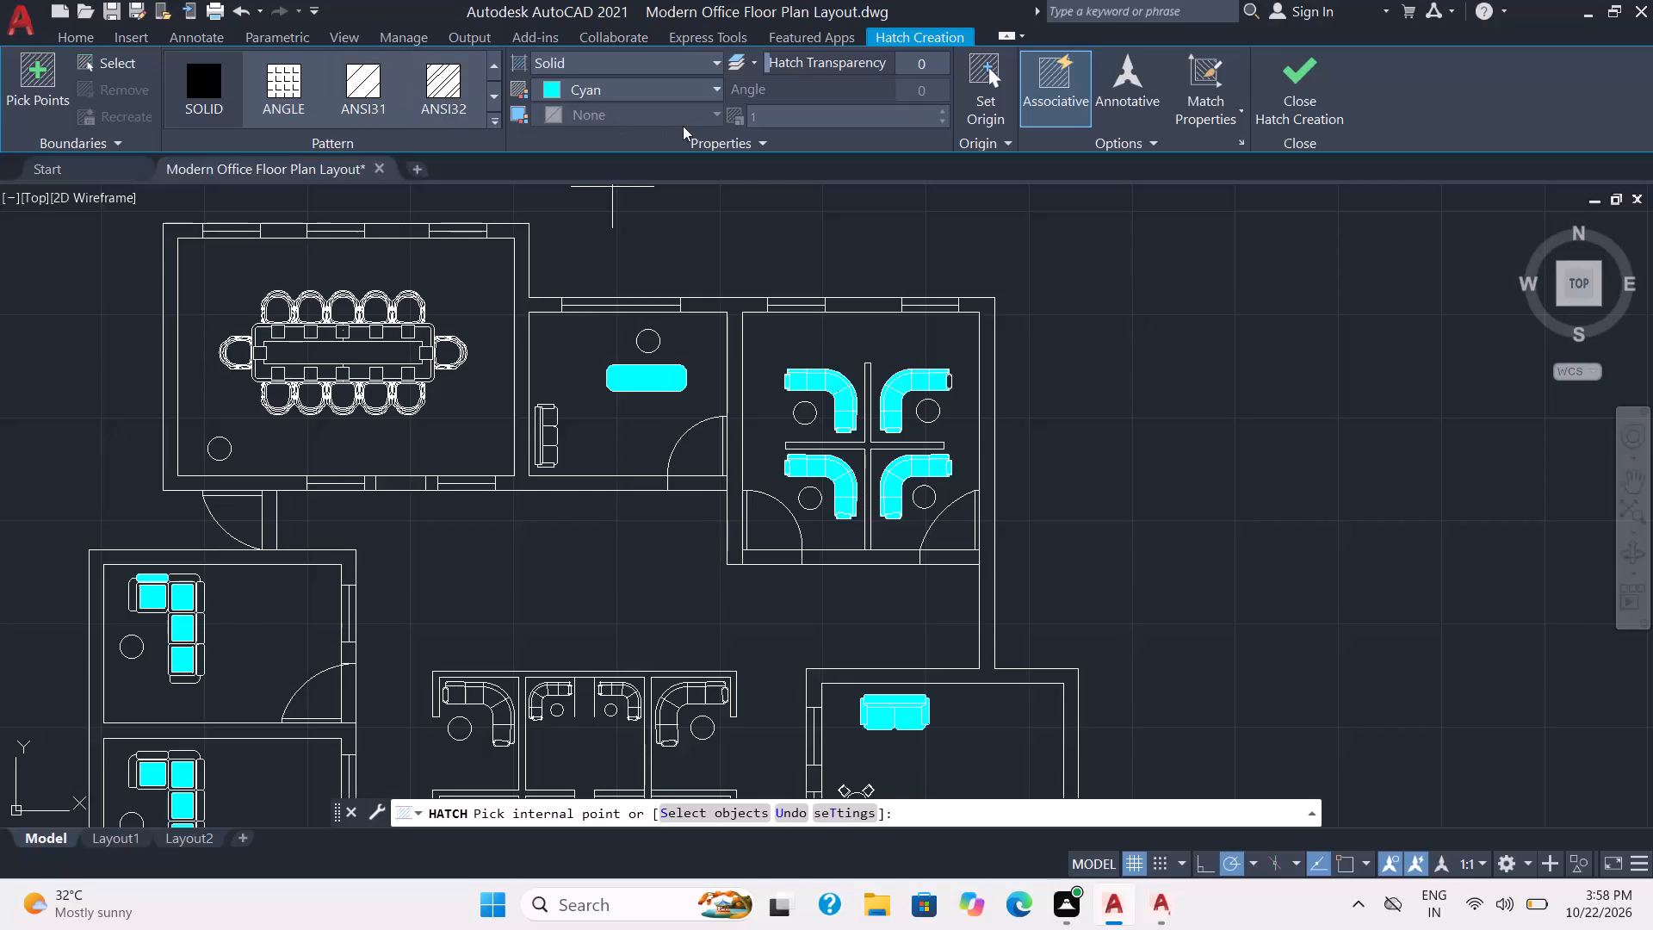
pyautogui.click(696, 89)
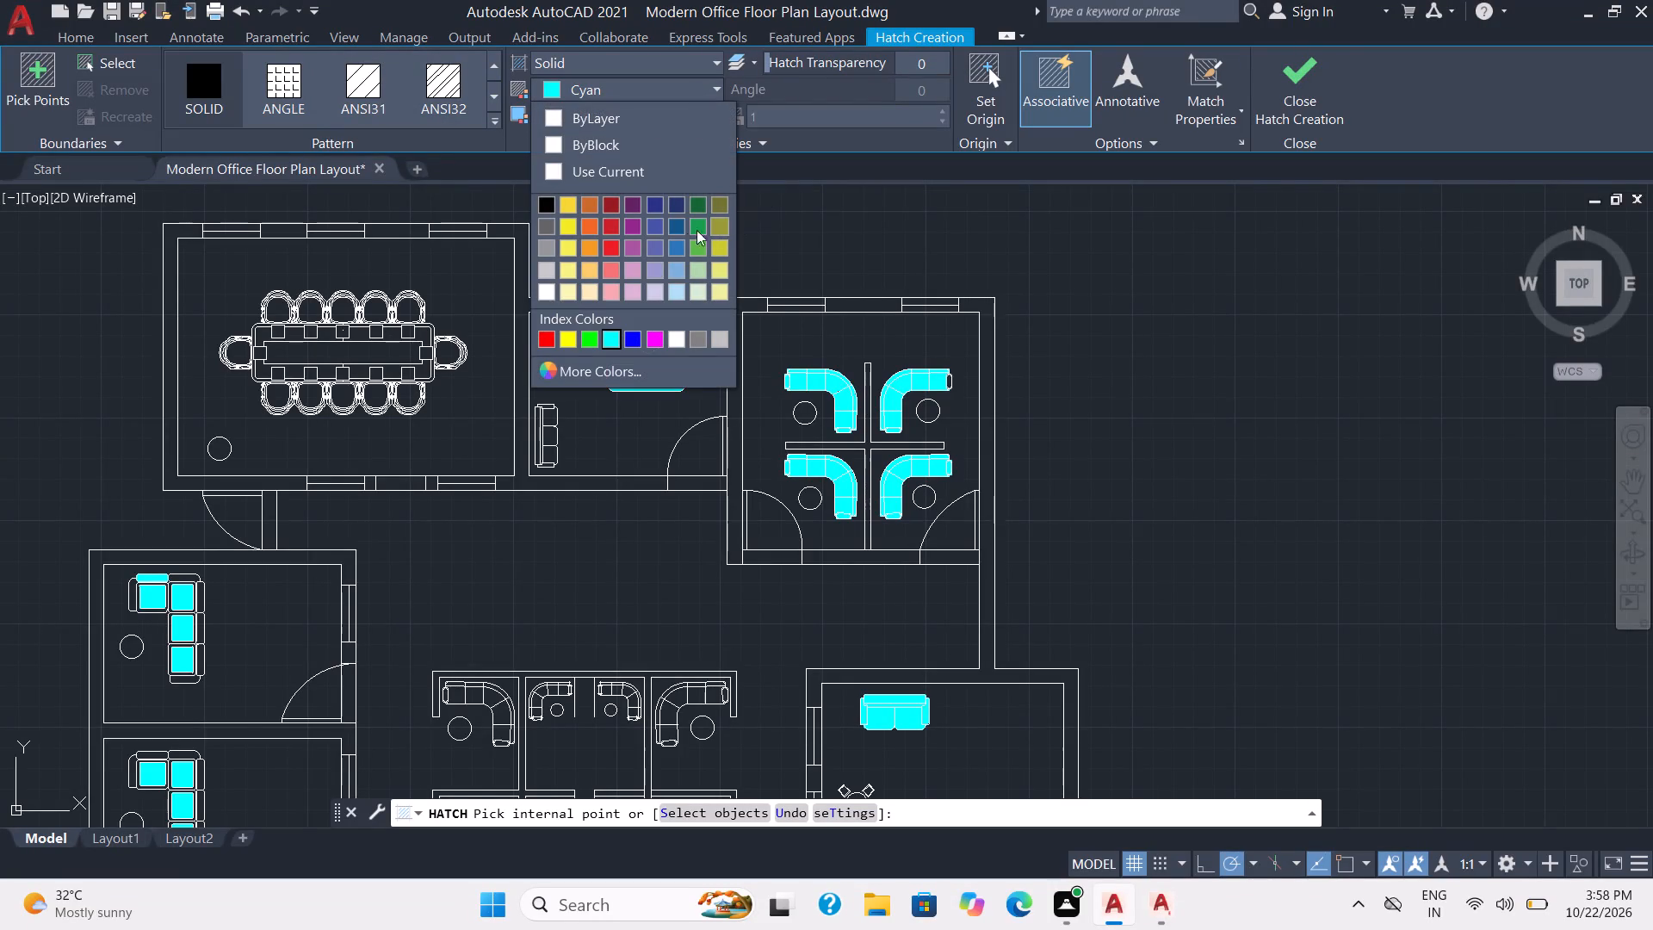
pyautogui.click(627, 226)
pyautogui.scroll(2, 552, 351)
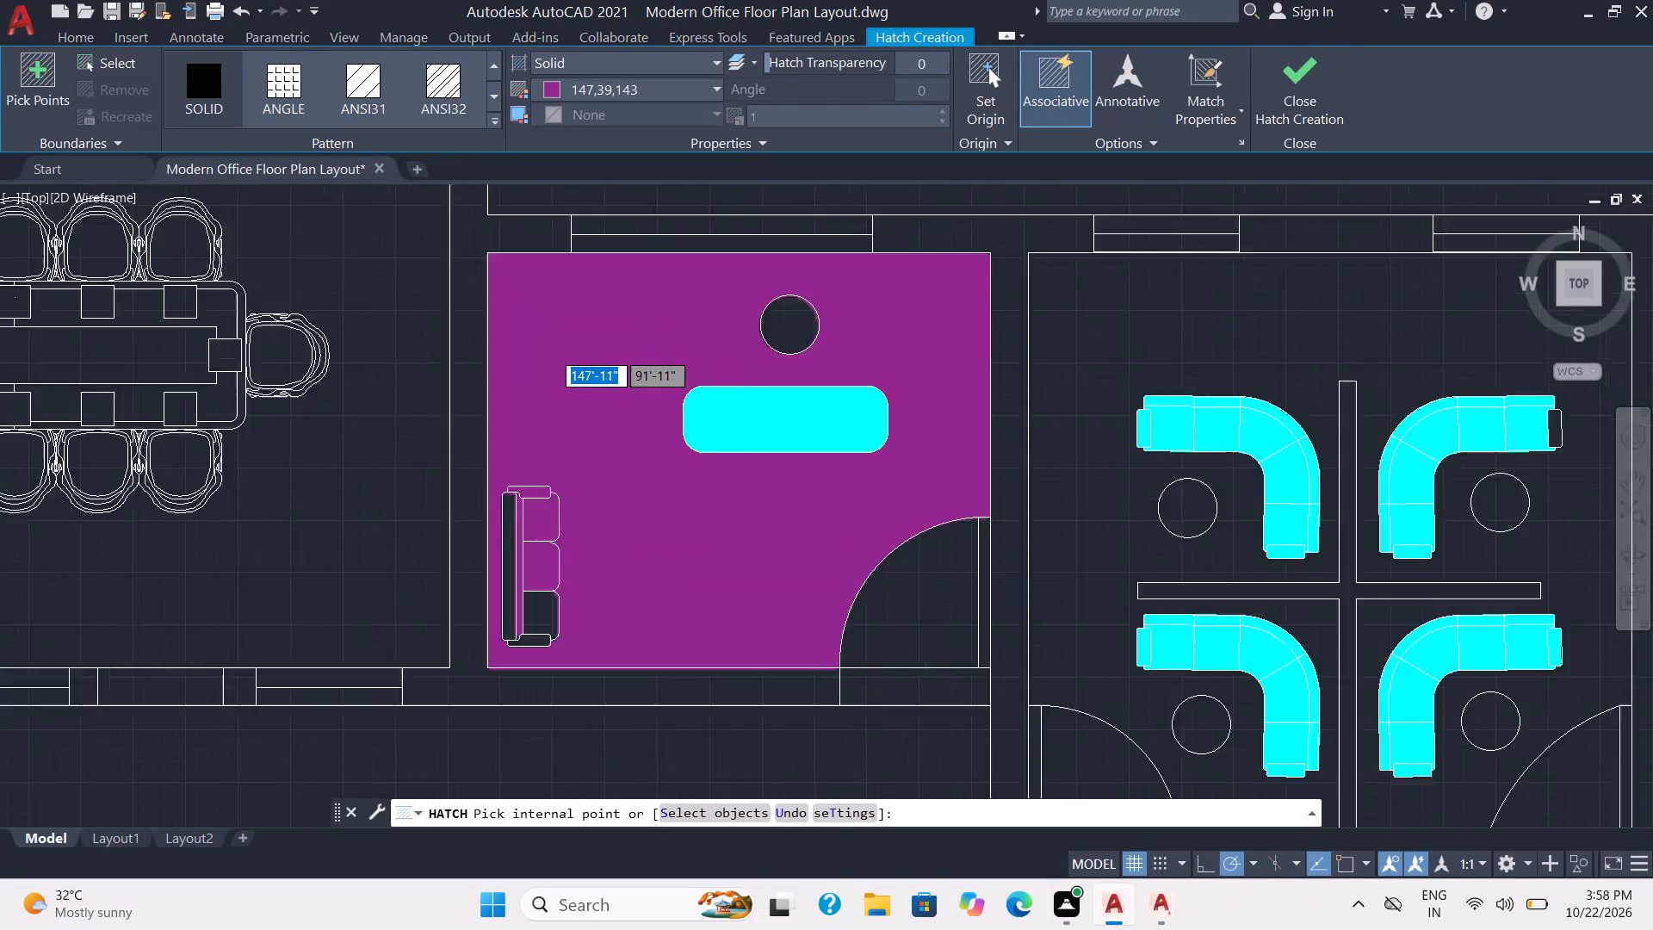
pyautogui.scroll(2, 552, 351)
pyautogui.moveTo(492, 550); pyautogui.dragTo(602, 297, button='middle')
pyautogui.scroll(-1, 492, 550)
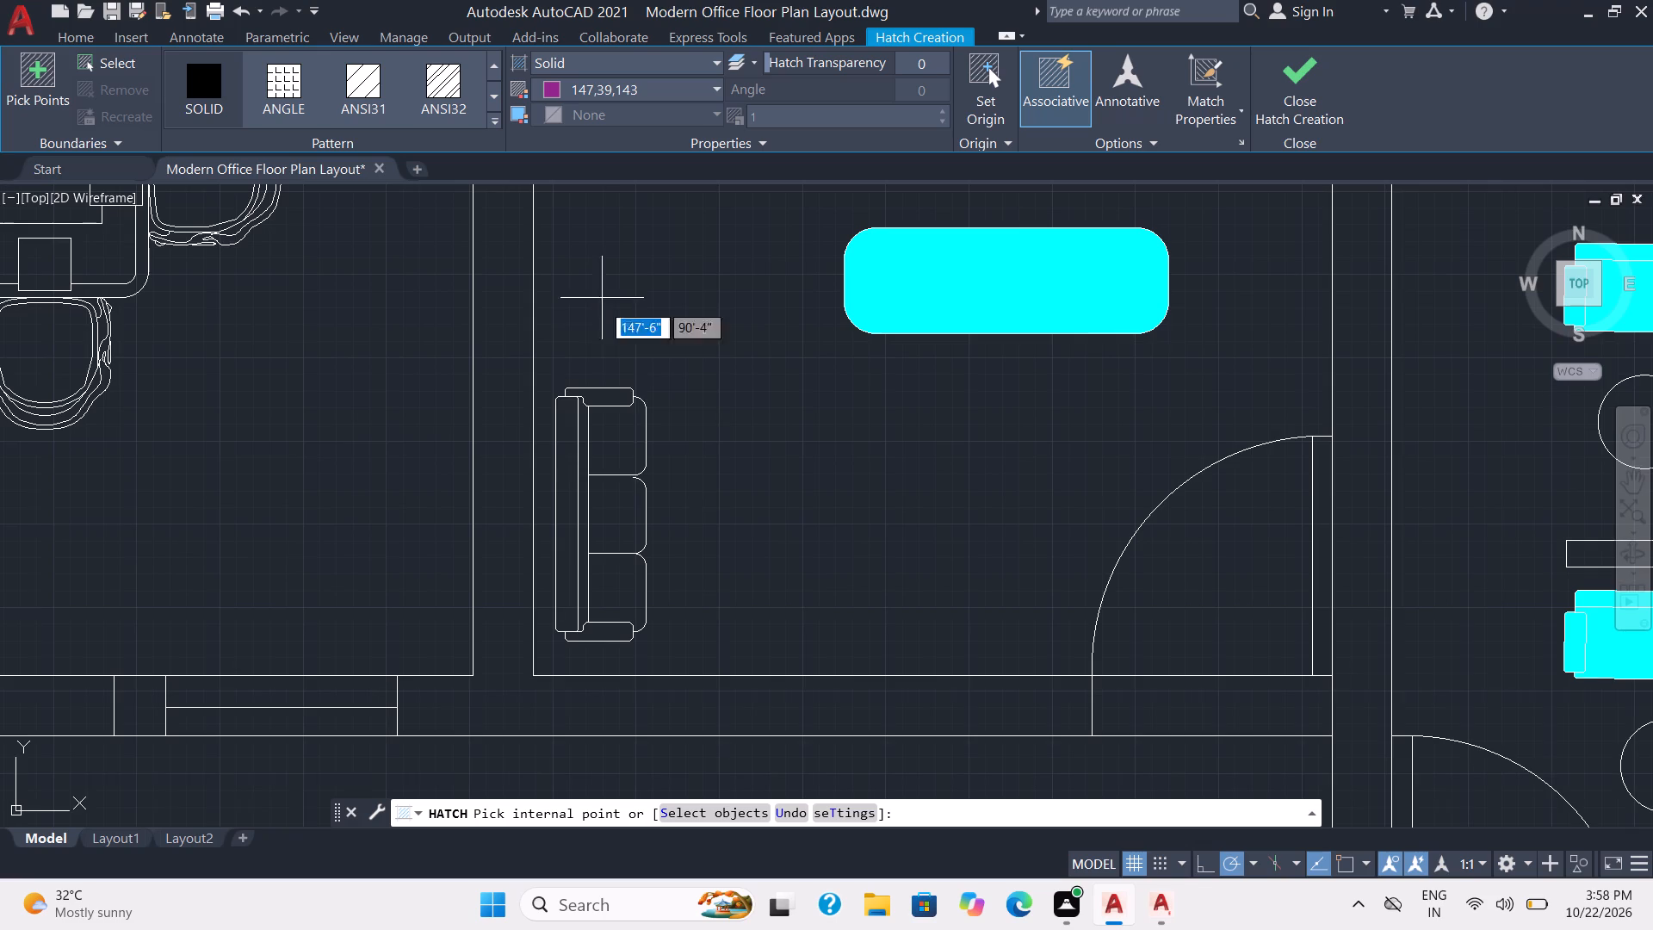
pyautogui.click(617, 449)
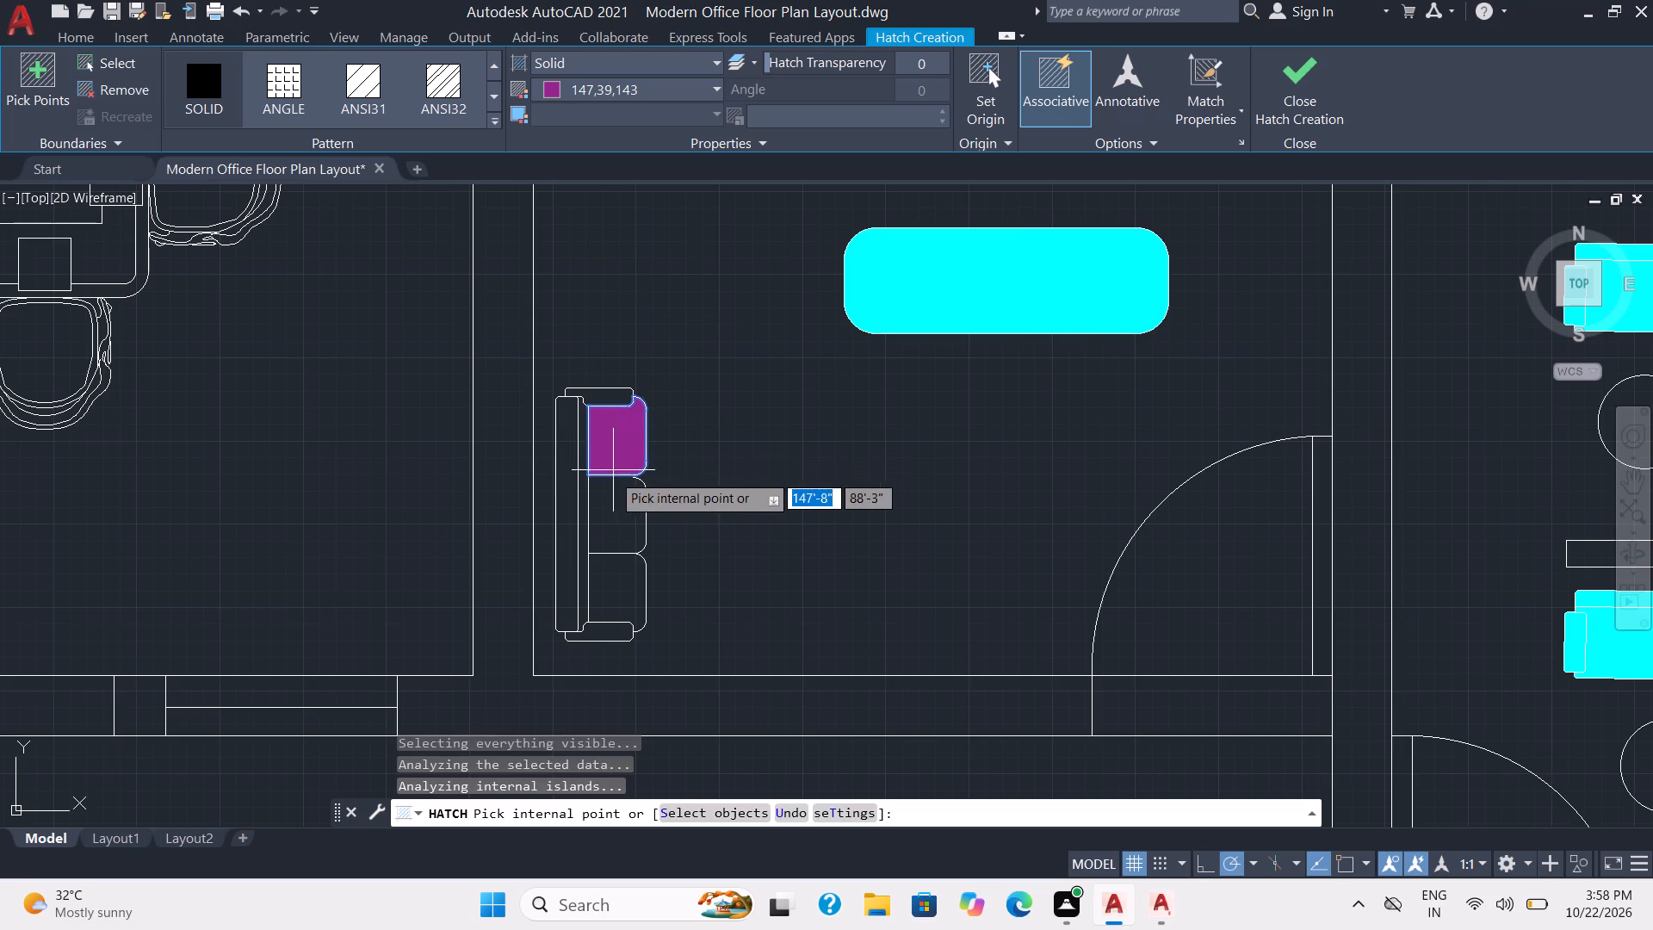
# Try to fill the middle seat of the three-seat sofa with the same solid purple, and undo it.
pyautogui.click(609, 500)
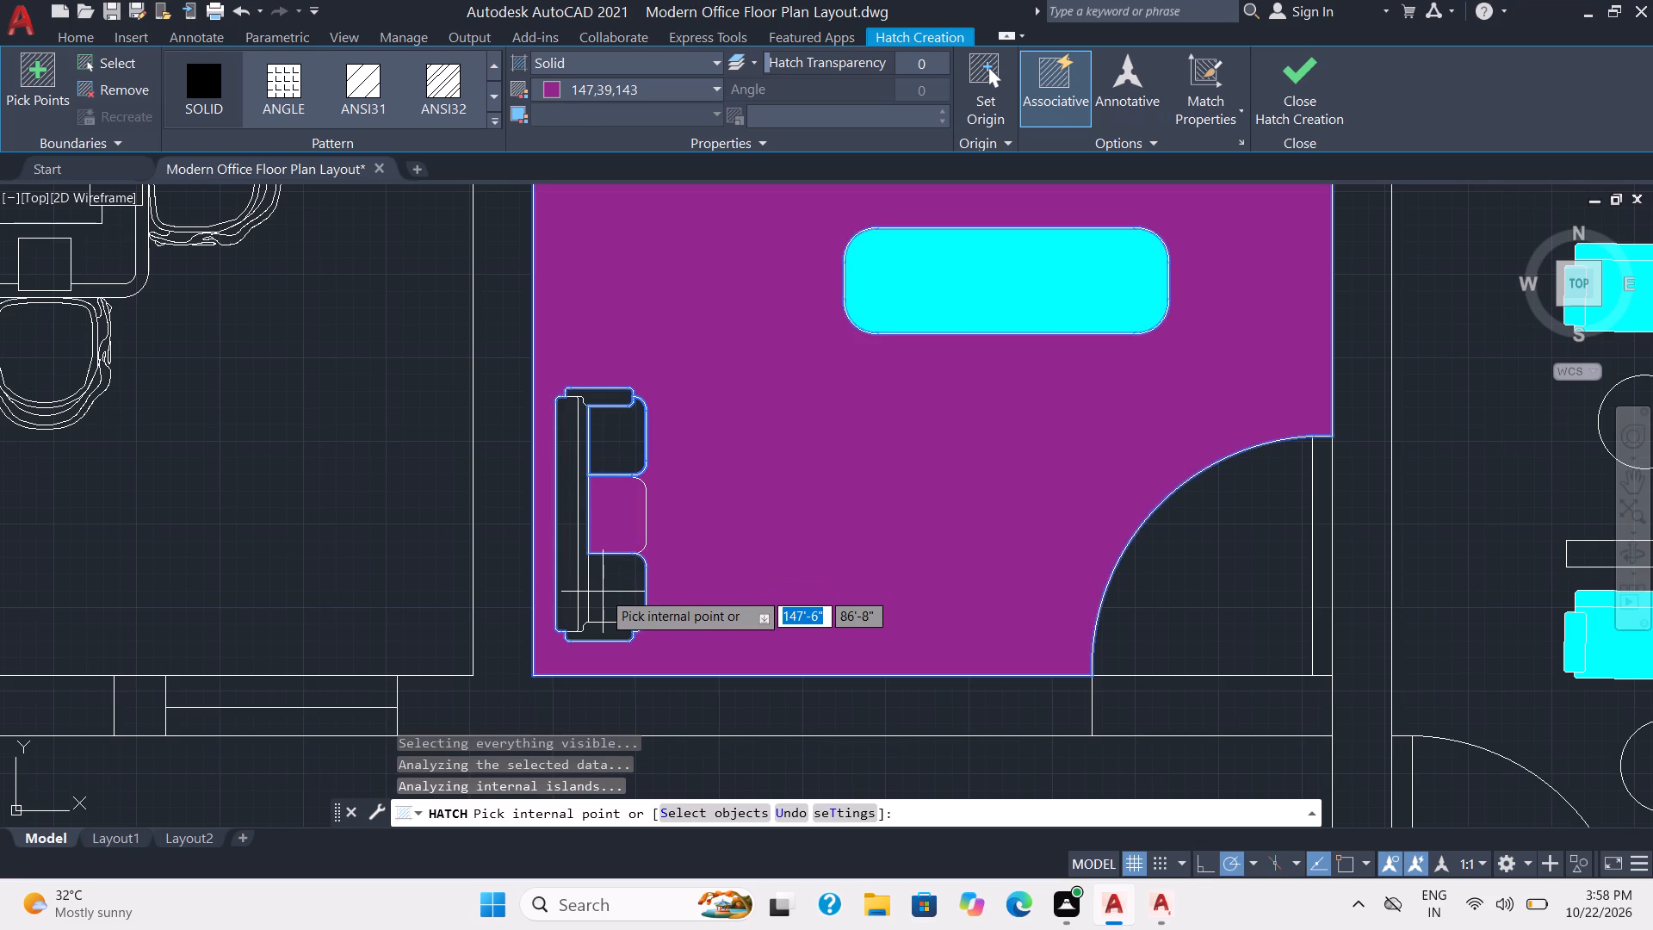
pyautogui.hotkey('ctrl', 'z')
# Fill the lower seat of the three-seat sofa with solid purple.
pyautogui.click(605, 591)
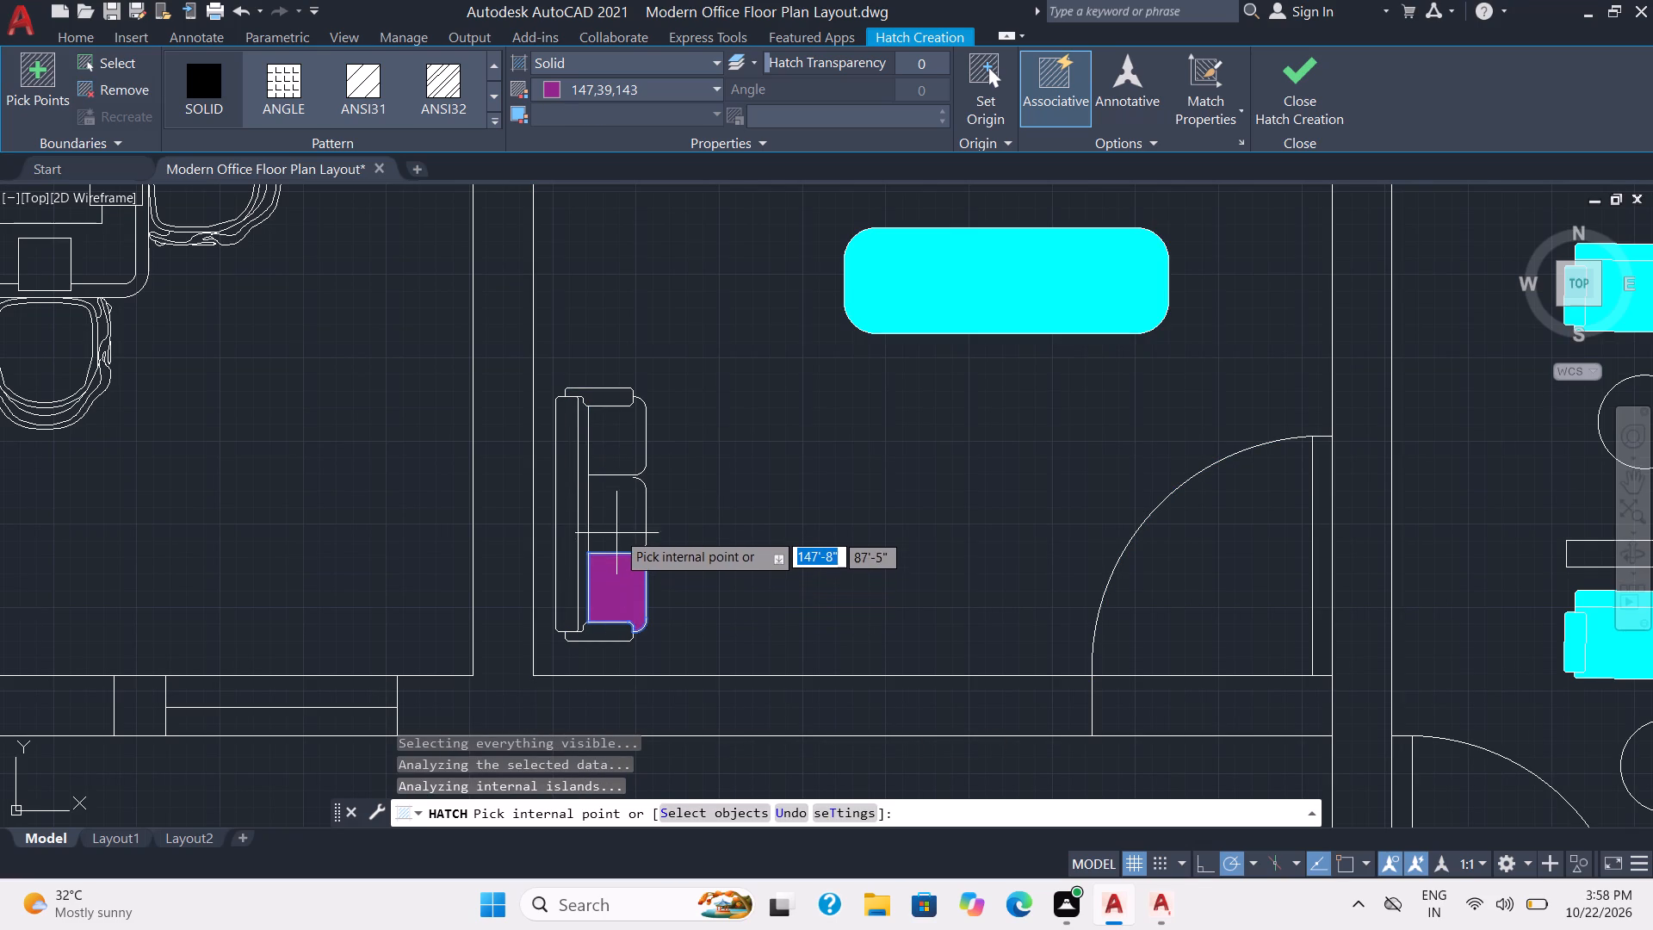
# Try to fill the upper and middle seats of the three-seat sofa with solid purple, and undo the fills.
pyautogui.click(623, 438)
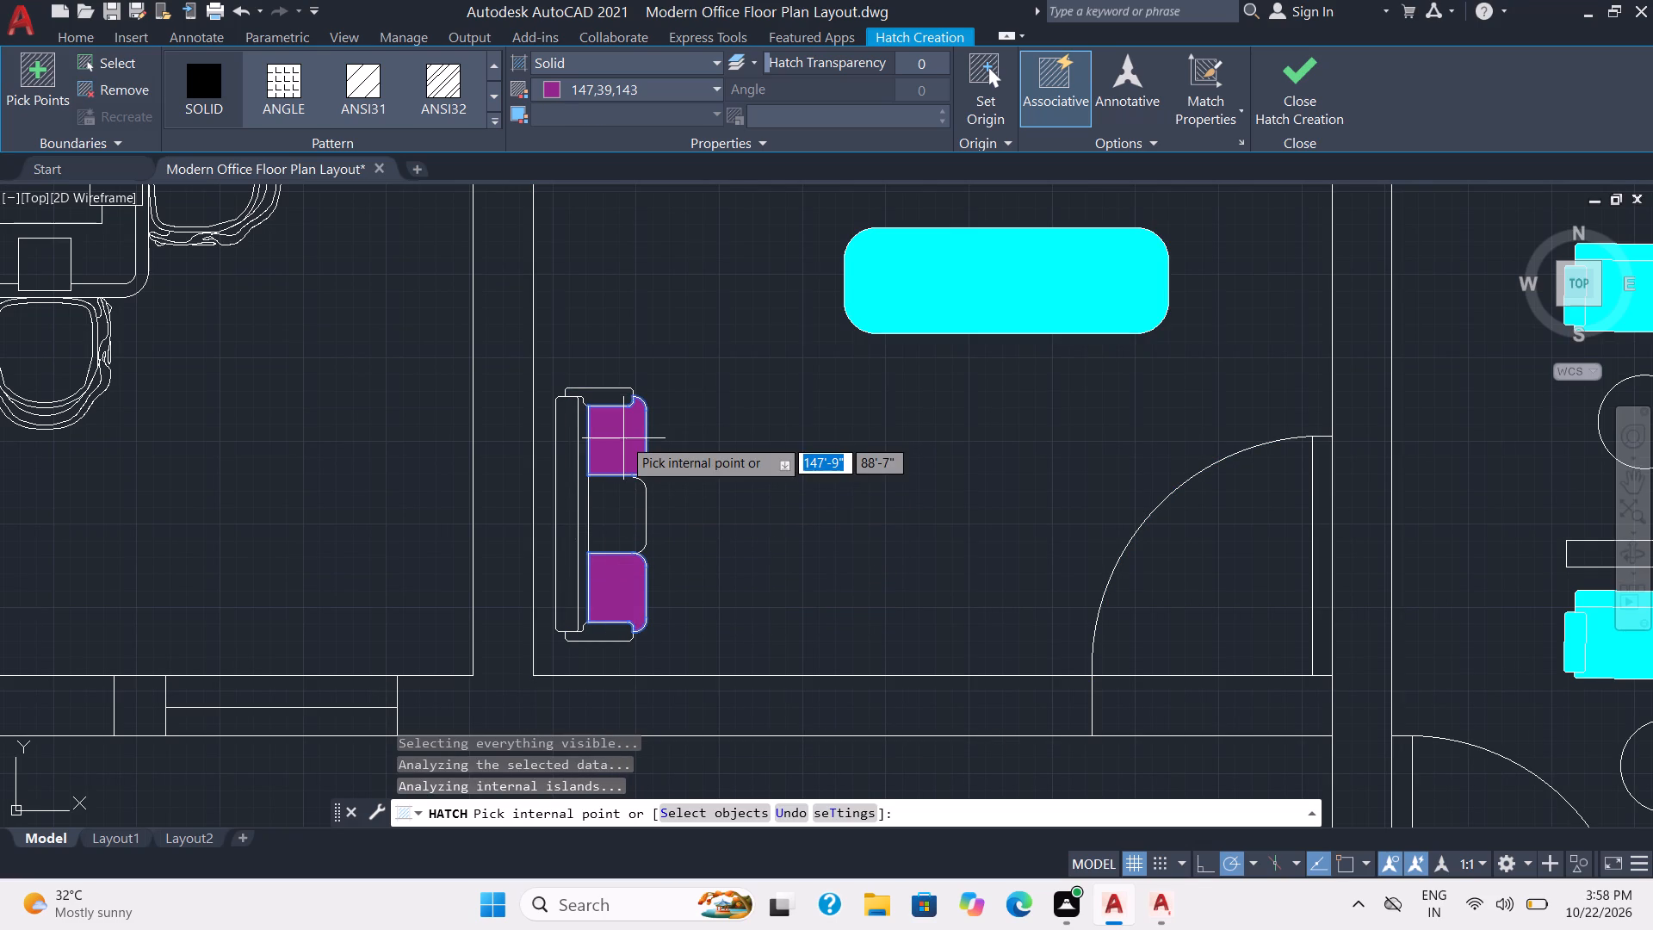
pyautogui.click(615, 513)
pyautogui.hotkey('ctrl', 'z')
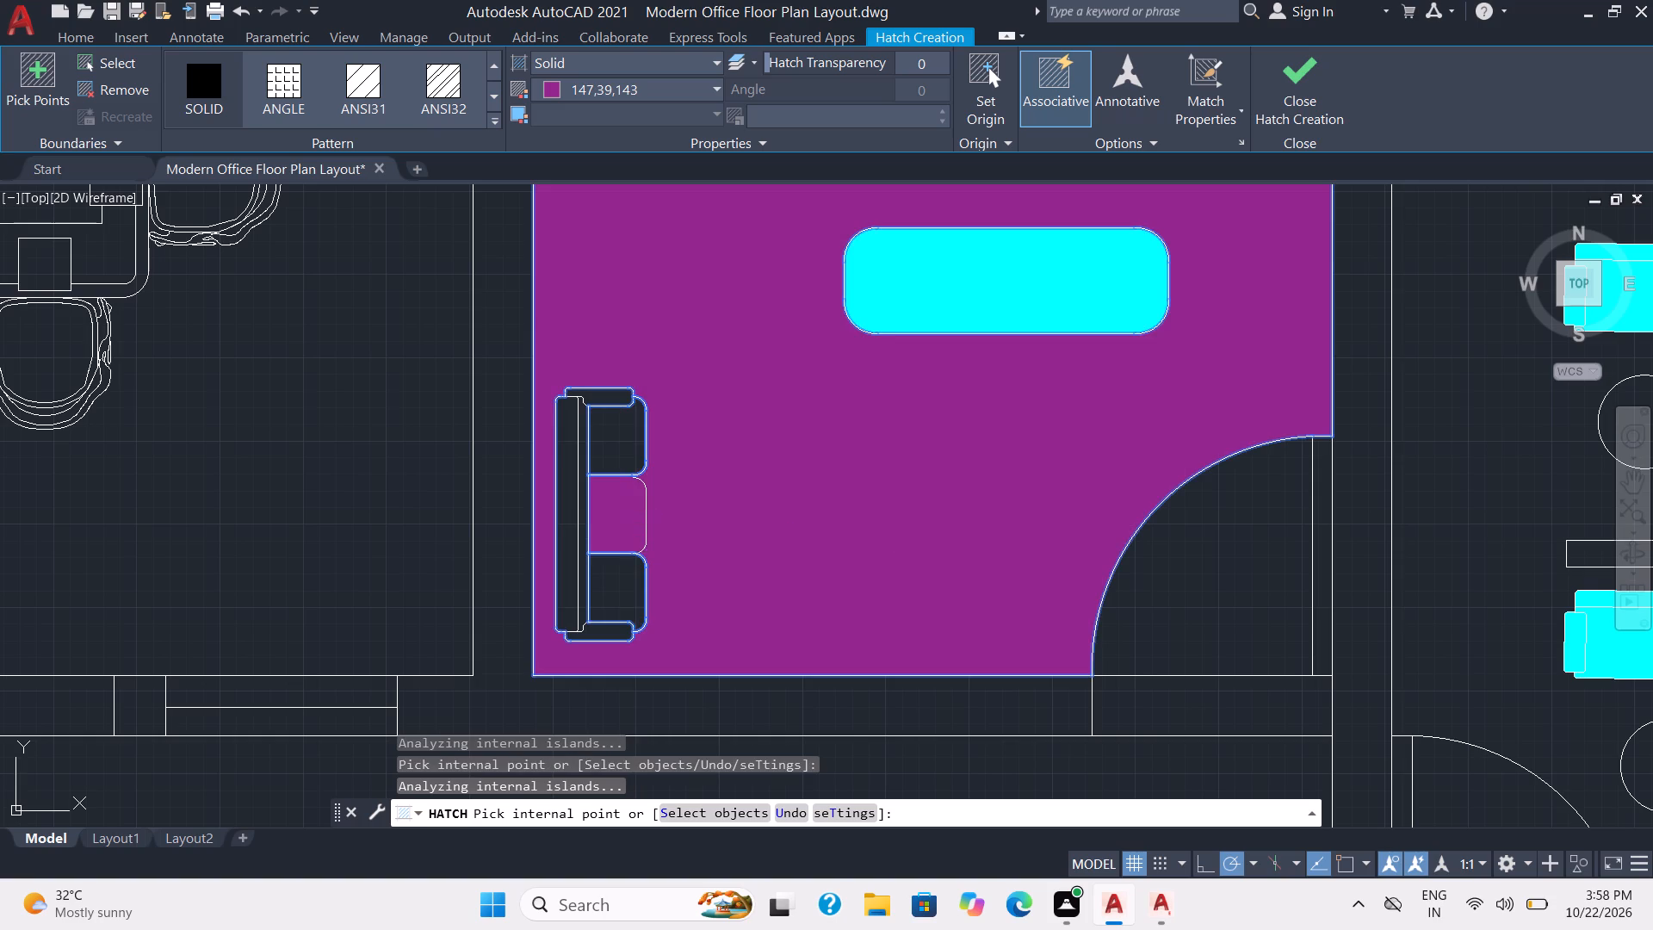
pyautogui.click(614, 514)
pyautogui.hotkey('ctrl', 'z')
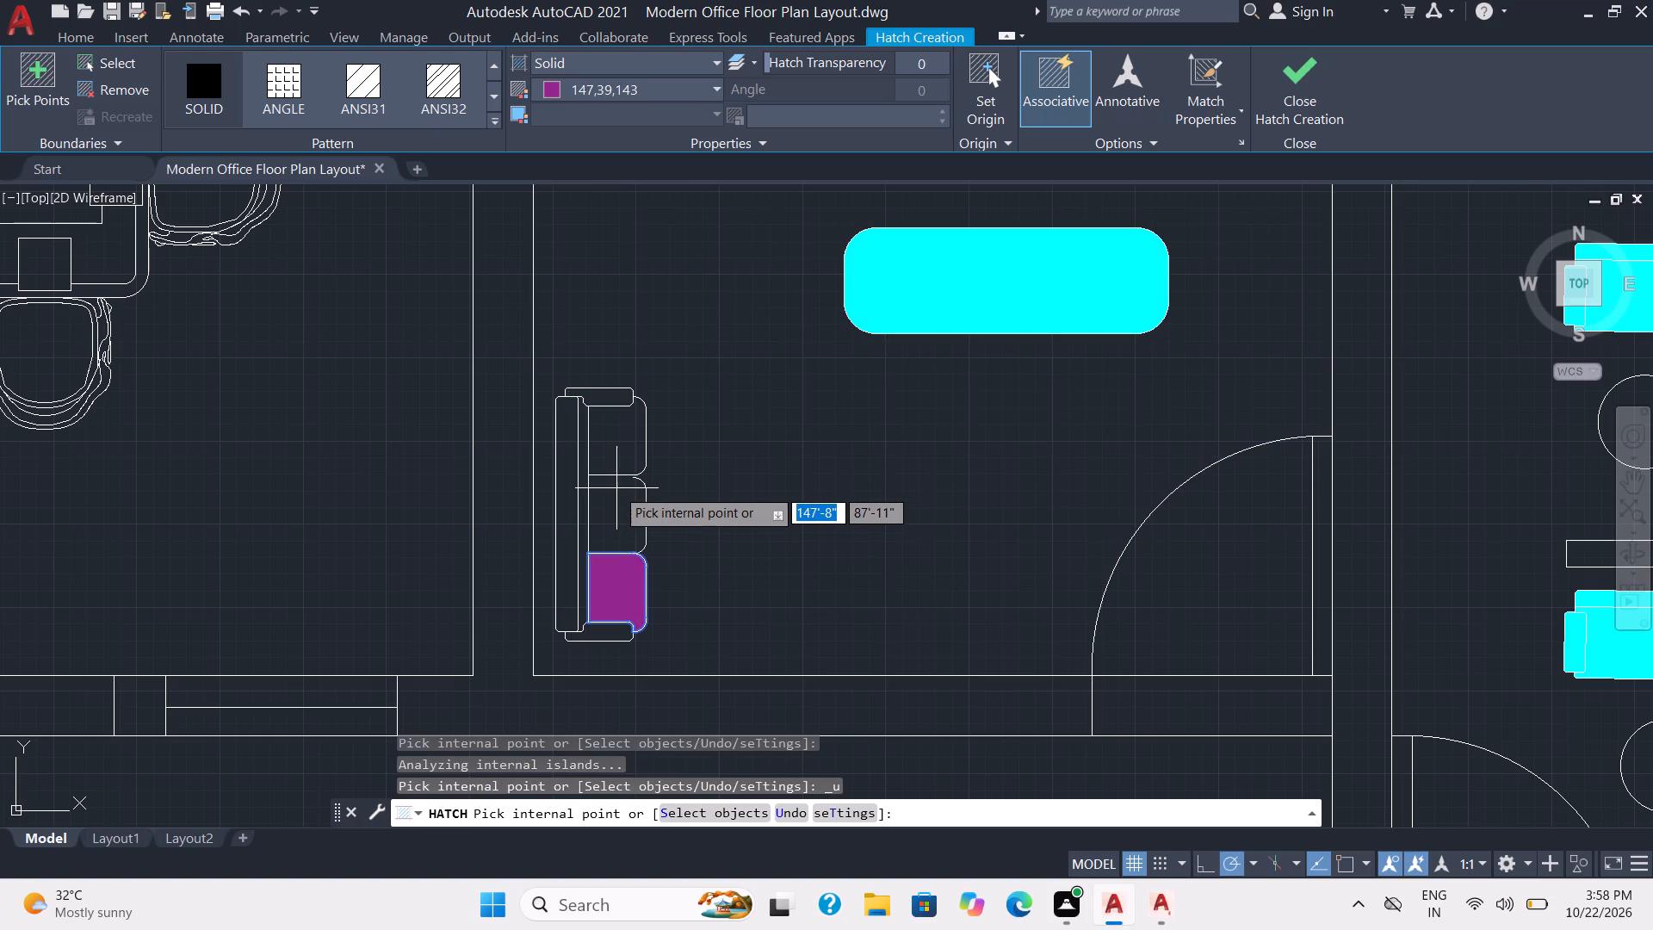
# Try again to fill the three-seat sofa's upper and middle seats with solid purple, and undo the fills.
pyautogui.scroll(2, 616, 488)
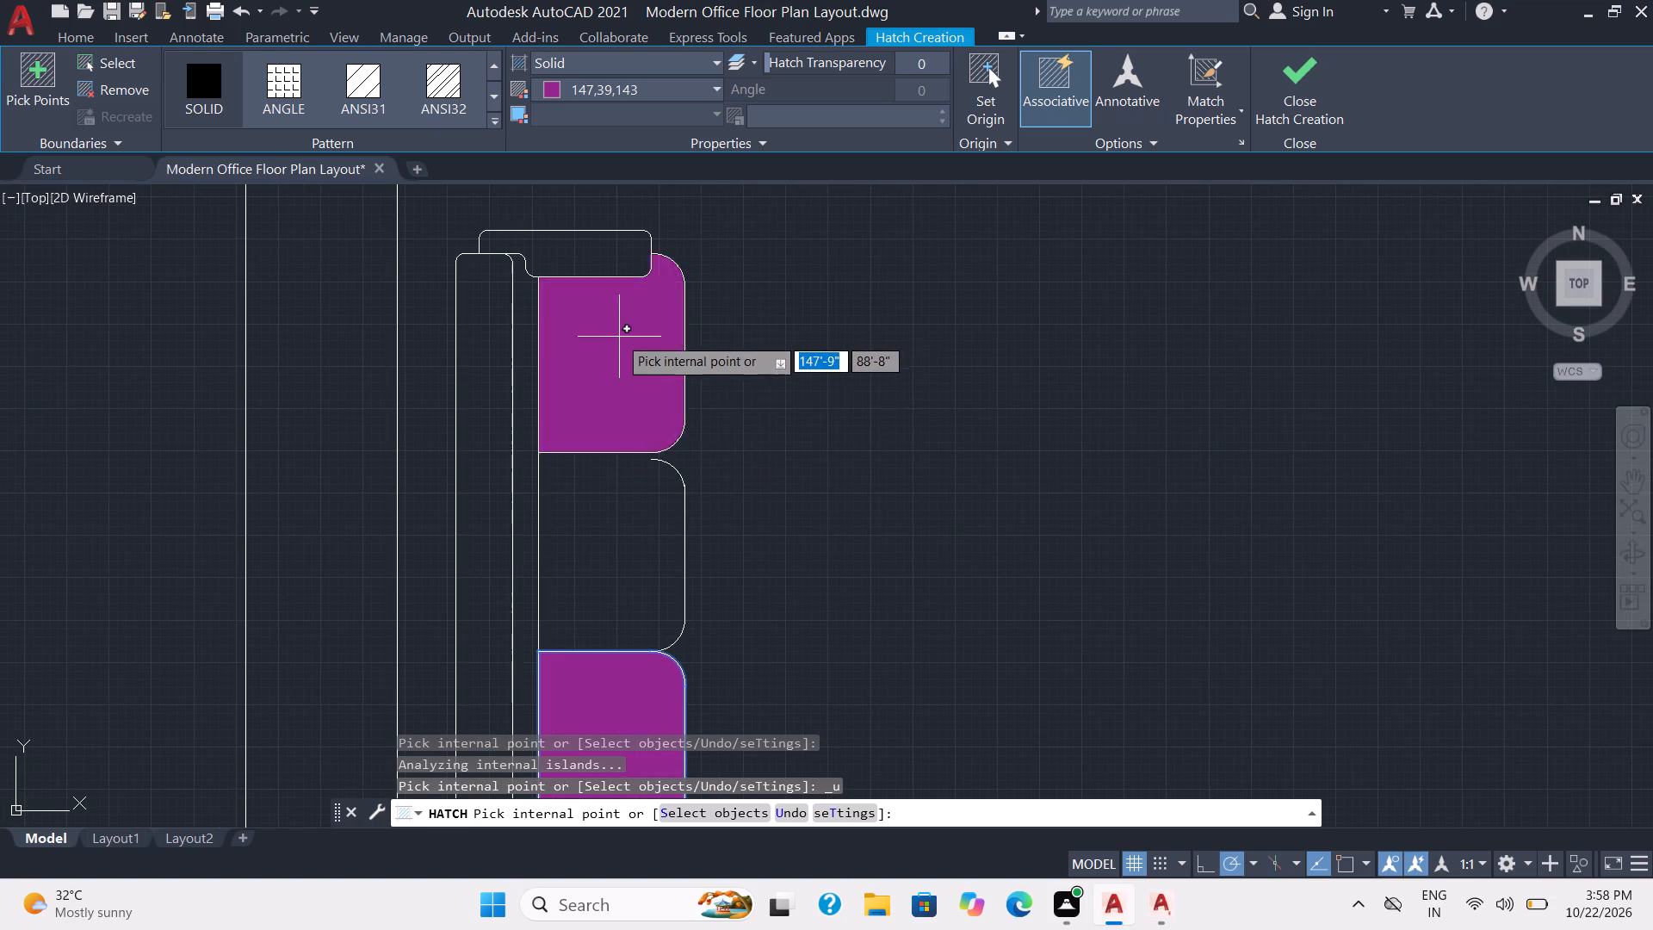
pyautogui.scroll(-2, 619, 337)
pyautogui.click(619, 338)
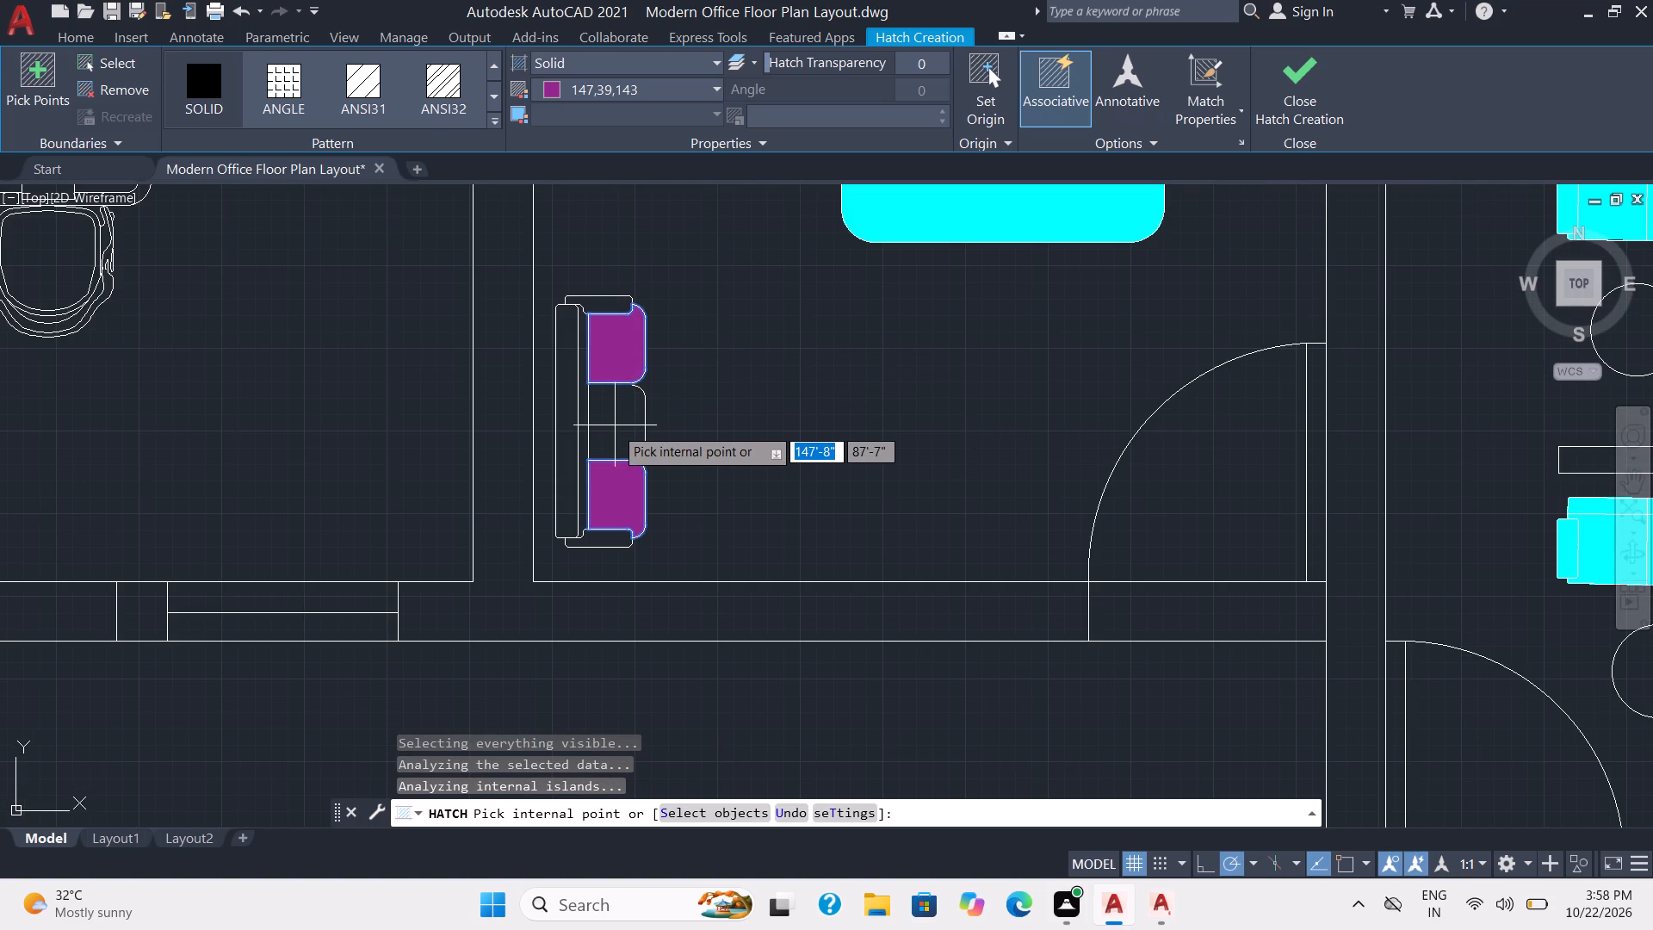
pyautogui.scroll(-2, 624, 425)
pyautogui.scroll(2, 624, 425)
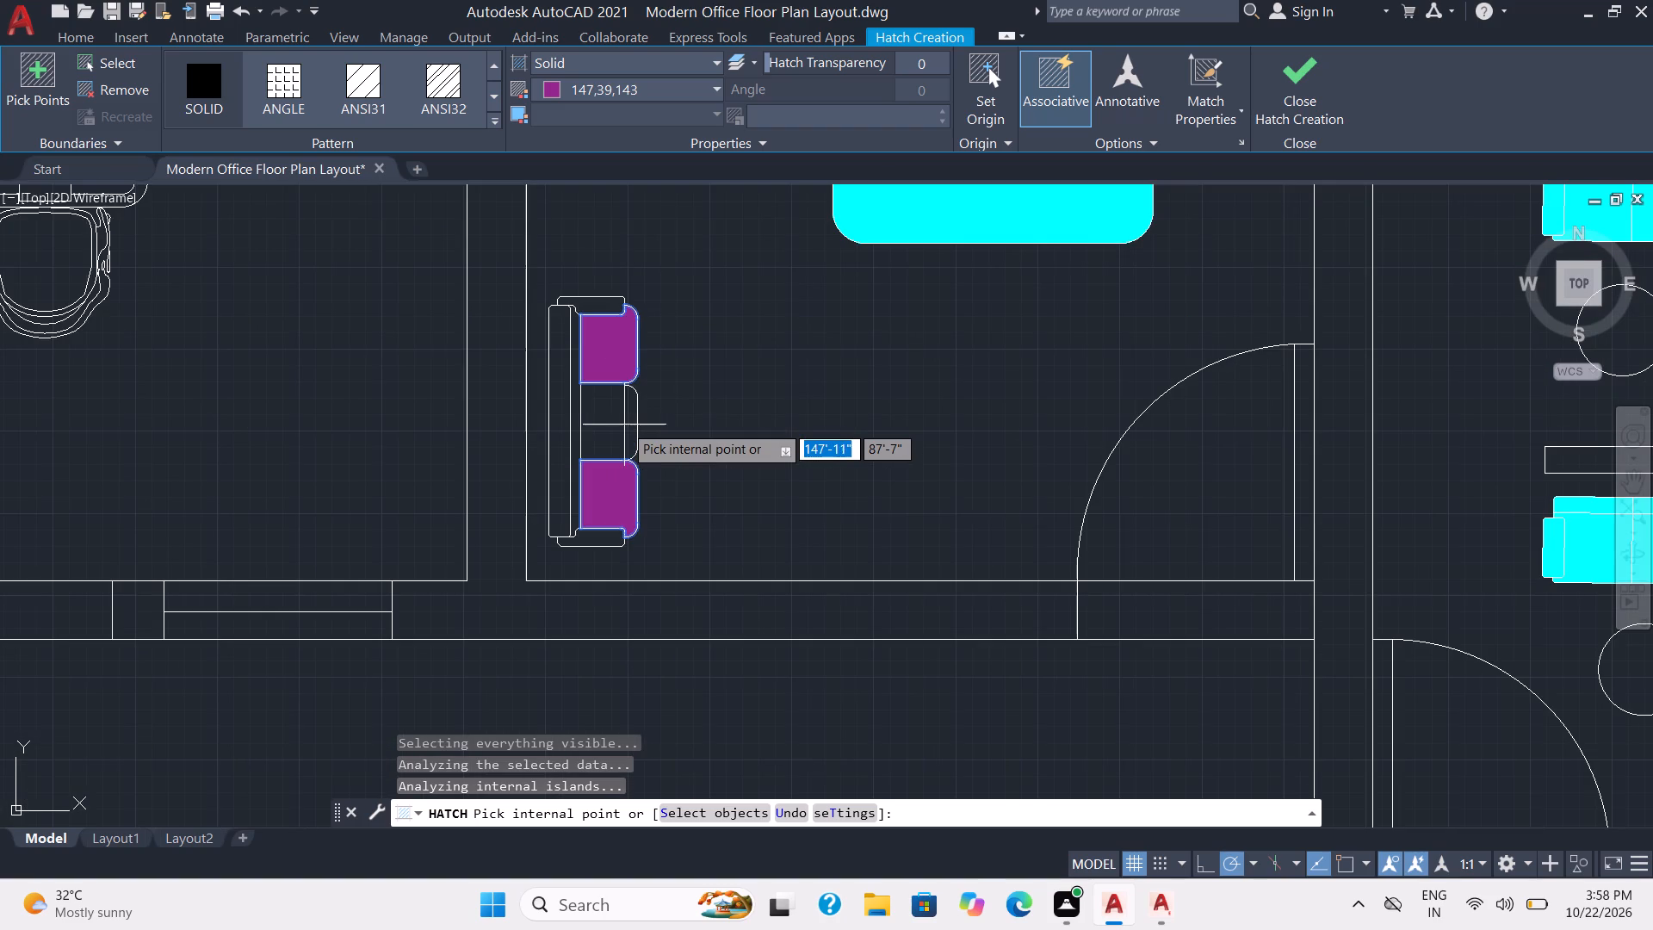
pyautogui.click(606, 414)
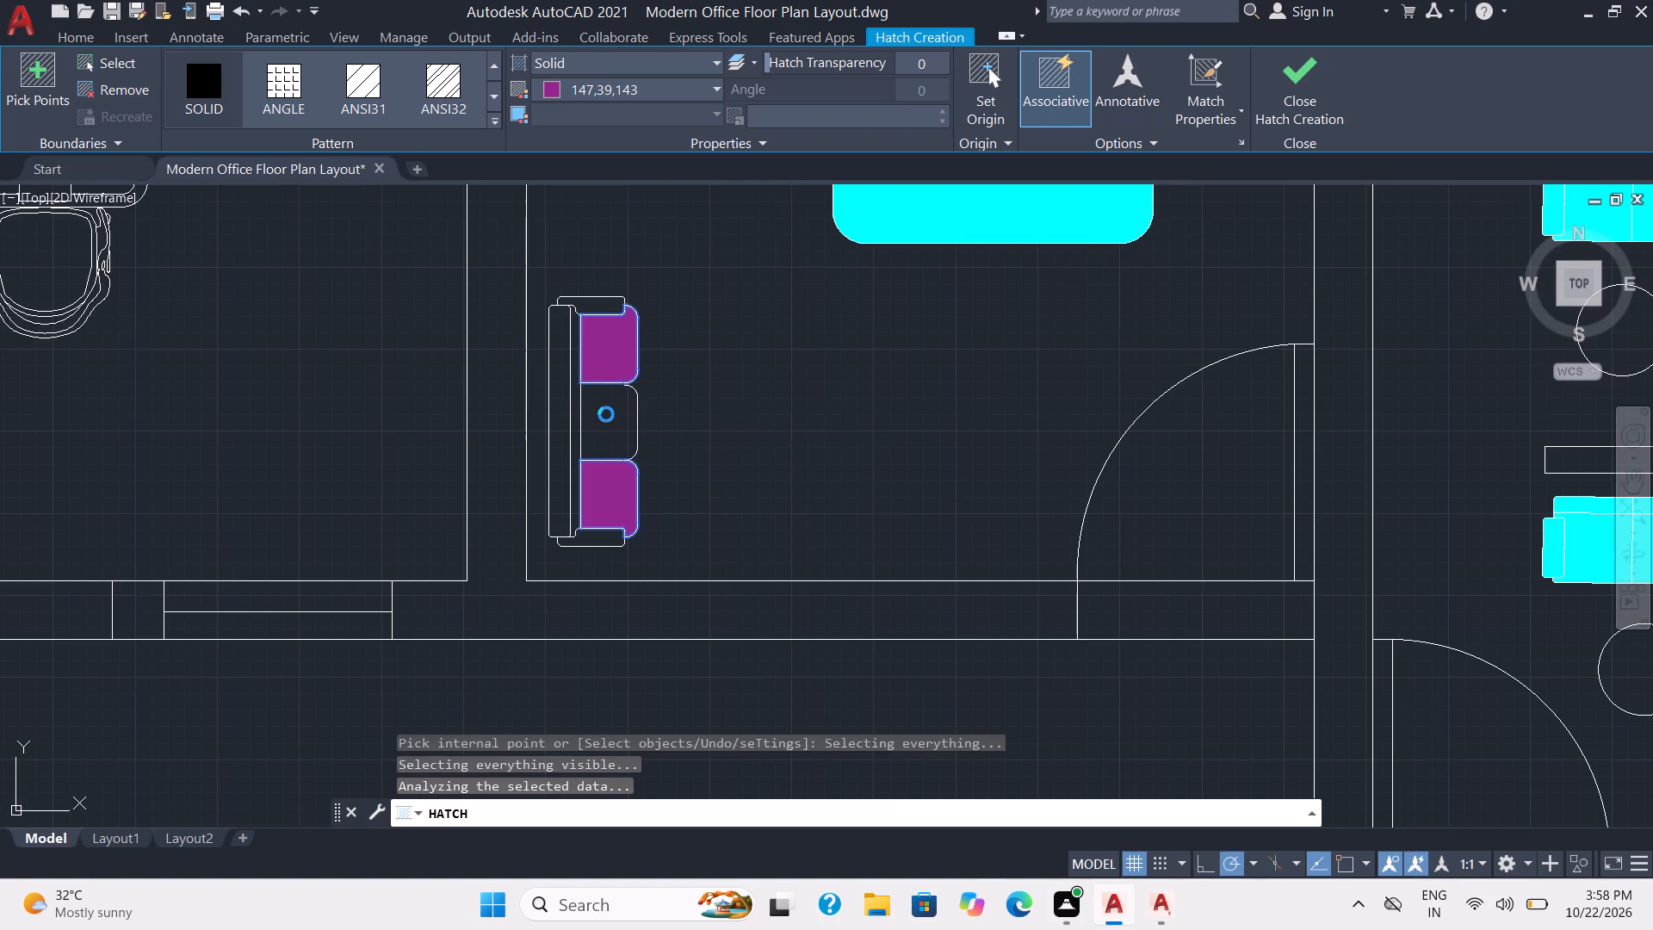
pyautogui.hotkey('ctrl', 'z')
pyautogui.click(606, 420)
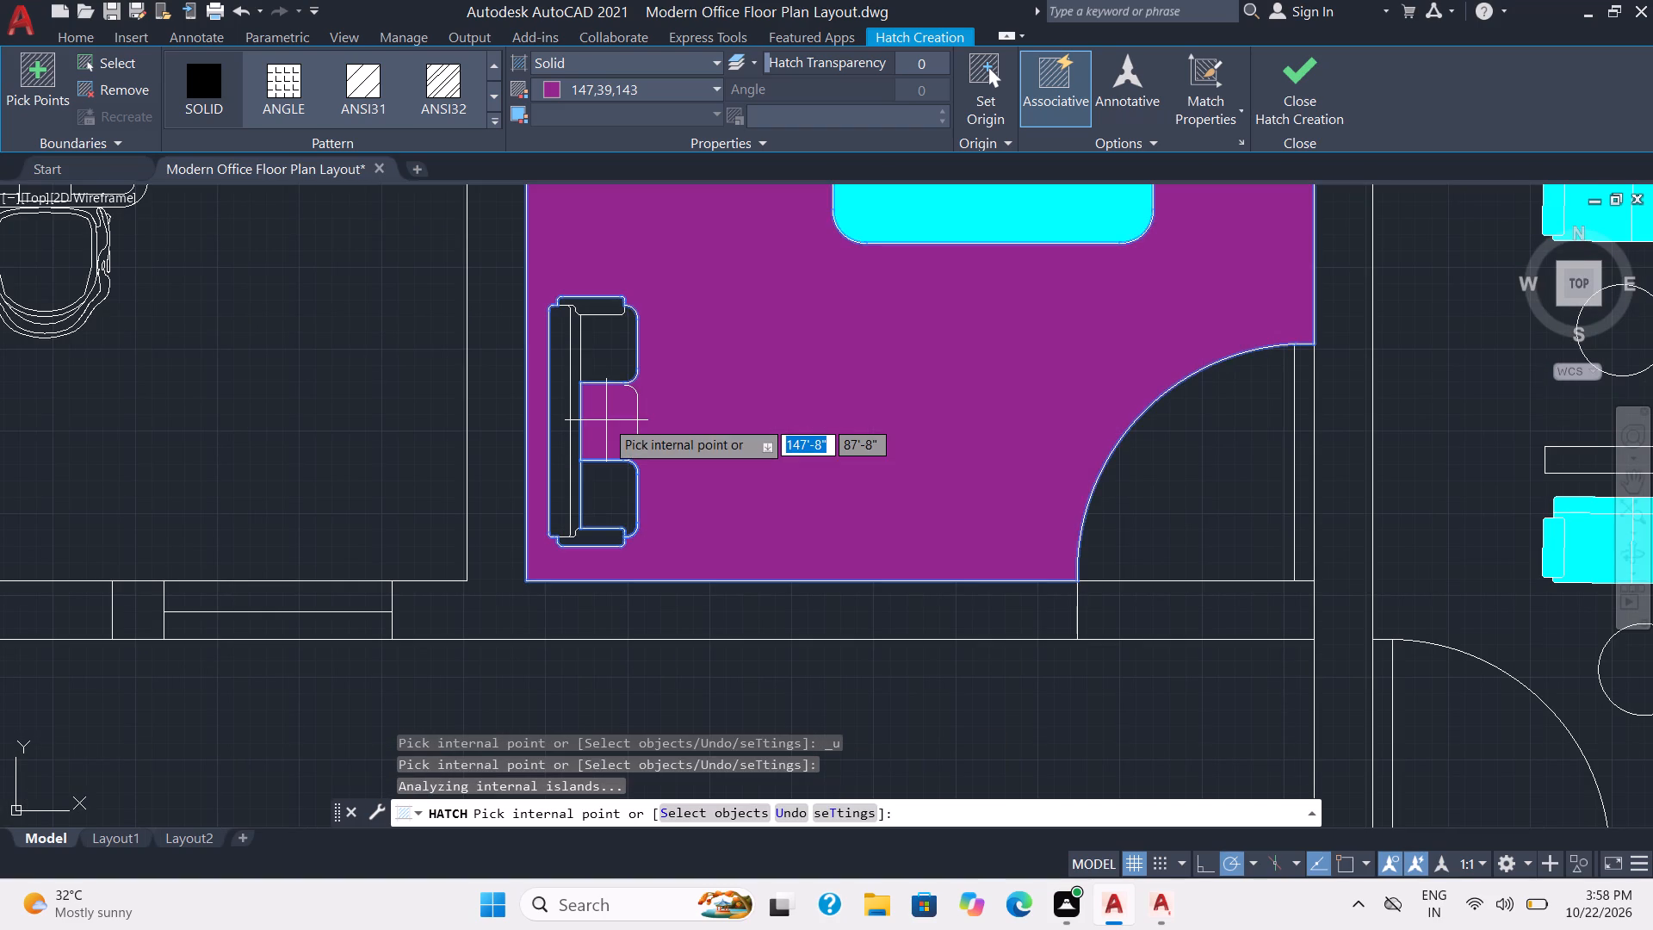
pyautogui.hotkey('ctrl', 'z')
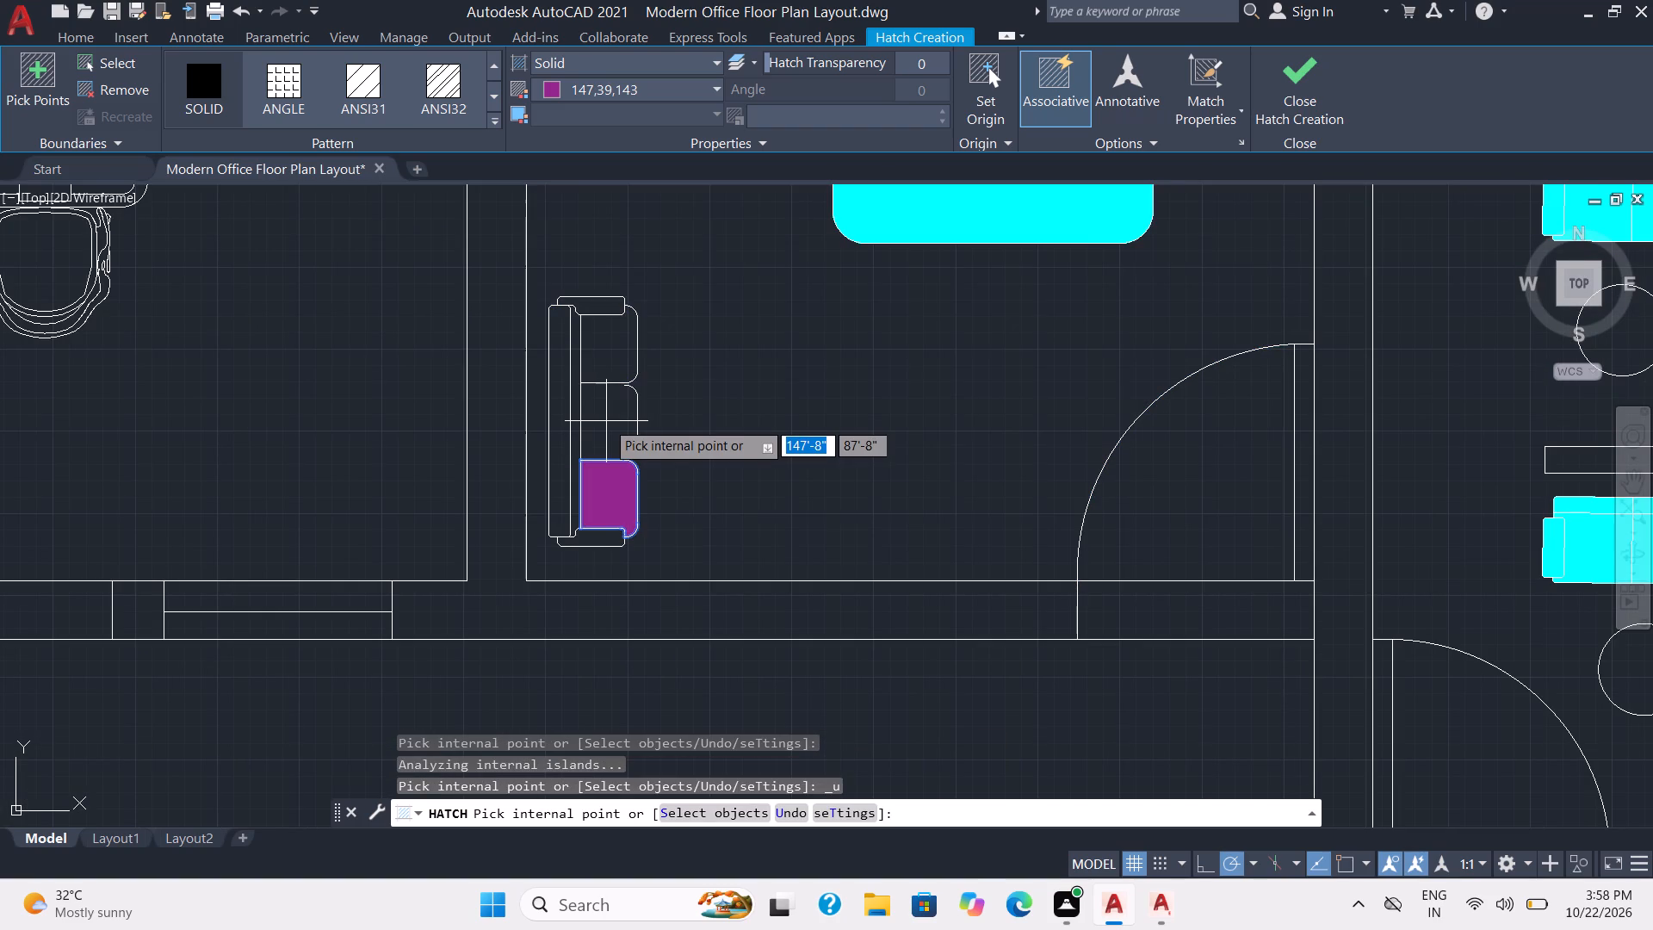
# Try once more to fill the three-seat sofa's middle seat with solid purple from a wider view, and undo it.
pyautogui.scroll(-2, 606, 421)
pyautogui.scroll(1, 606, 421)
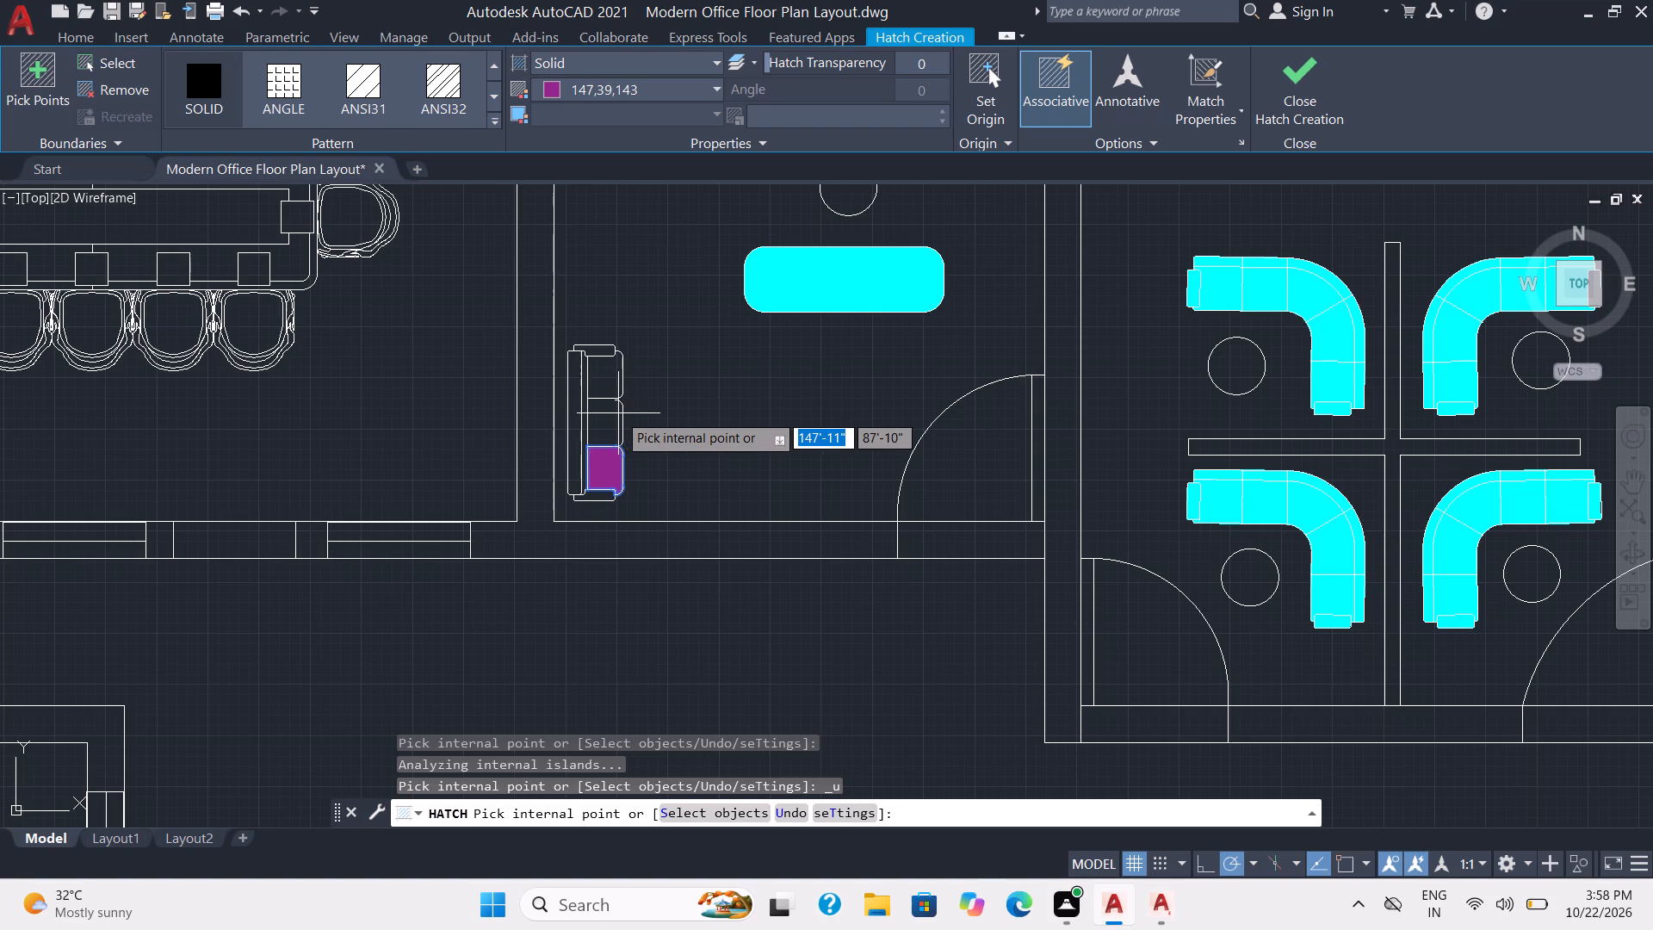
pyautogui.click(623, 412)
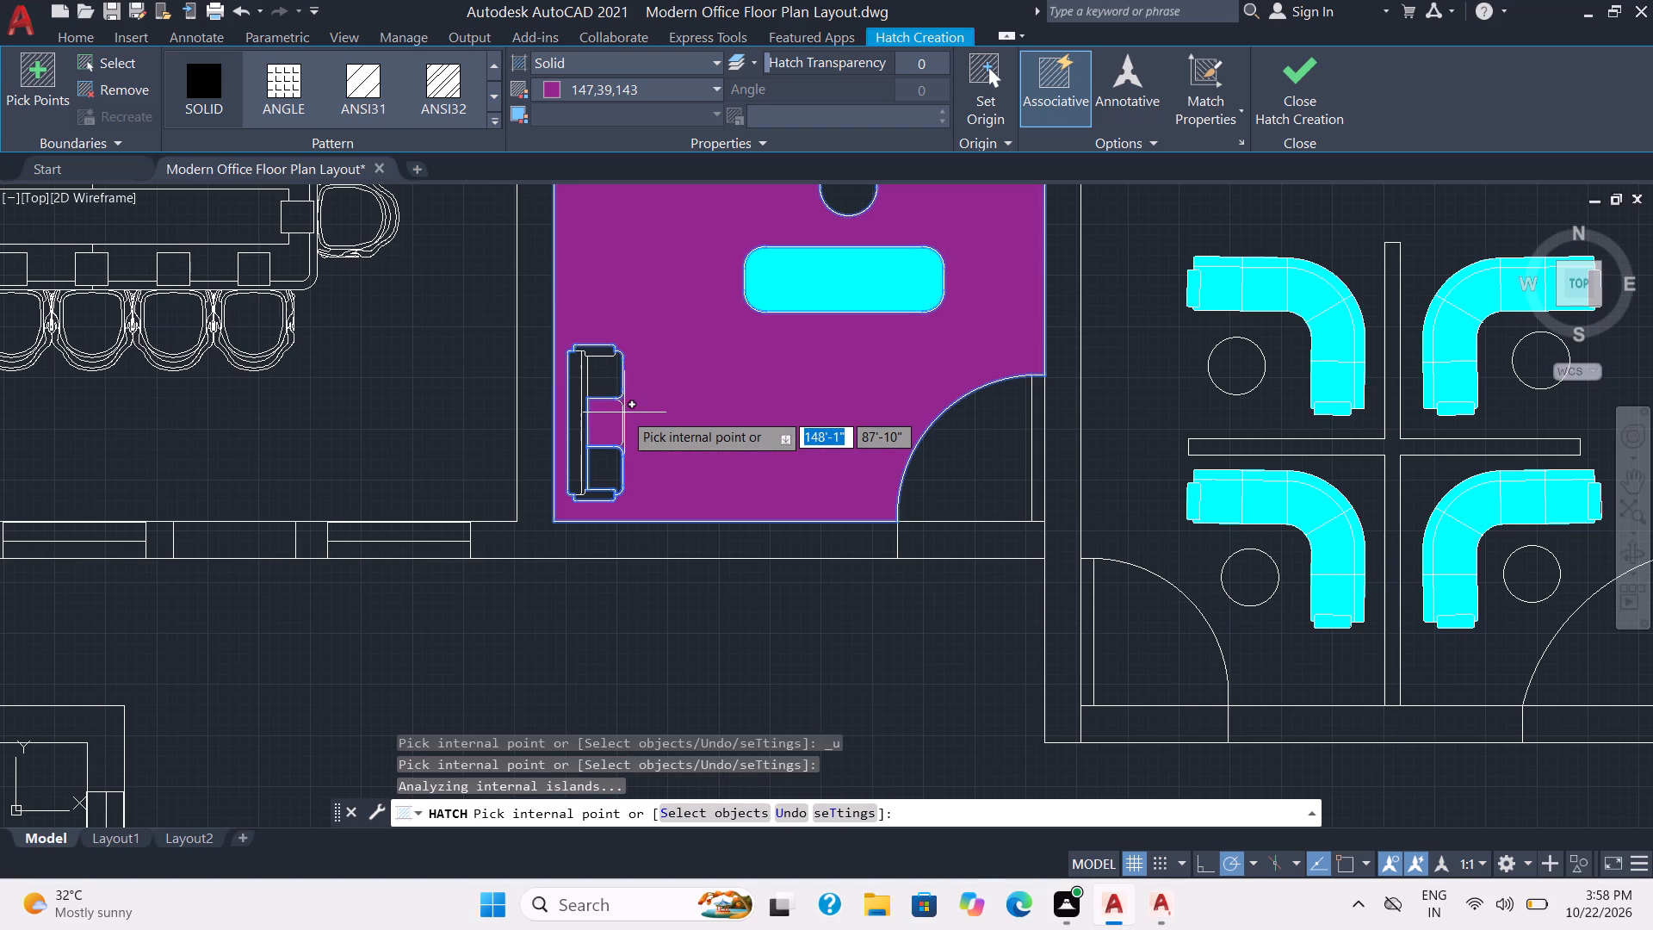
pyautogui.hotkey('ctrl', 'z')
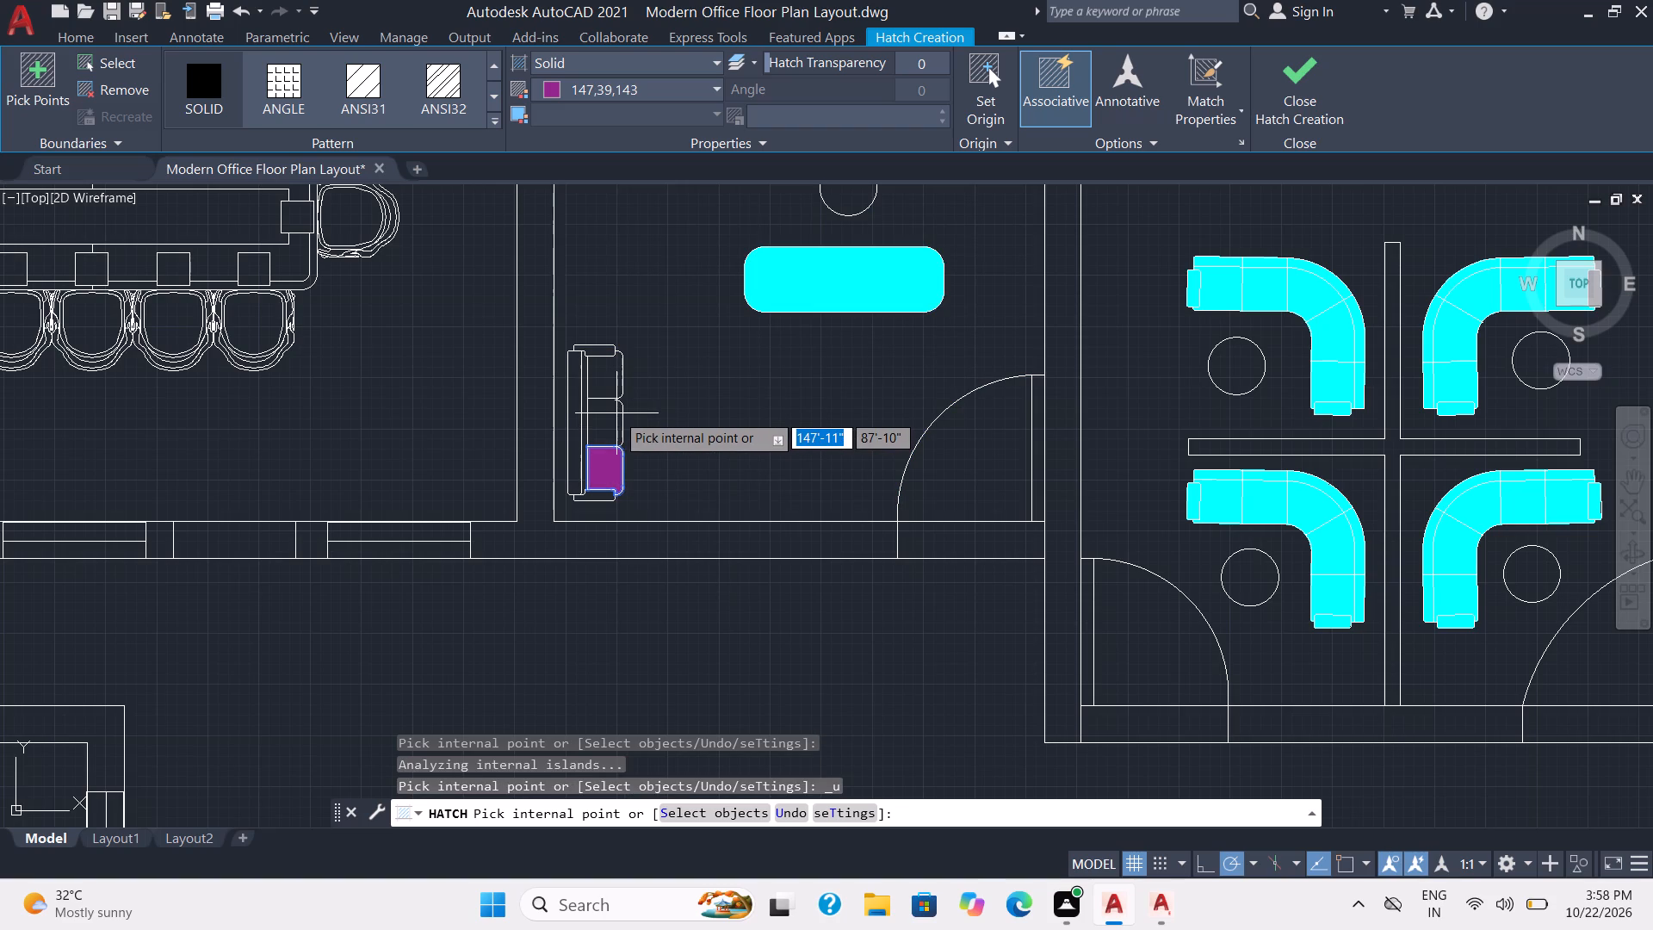
# Examine the outline of the three-seat sofa's middle seat up close, especially where it meets the neighbouring seats.
pyautogui.scroll(3, 616, 413)
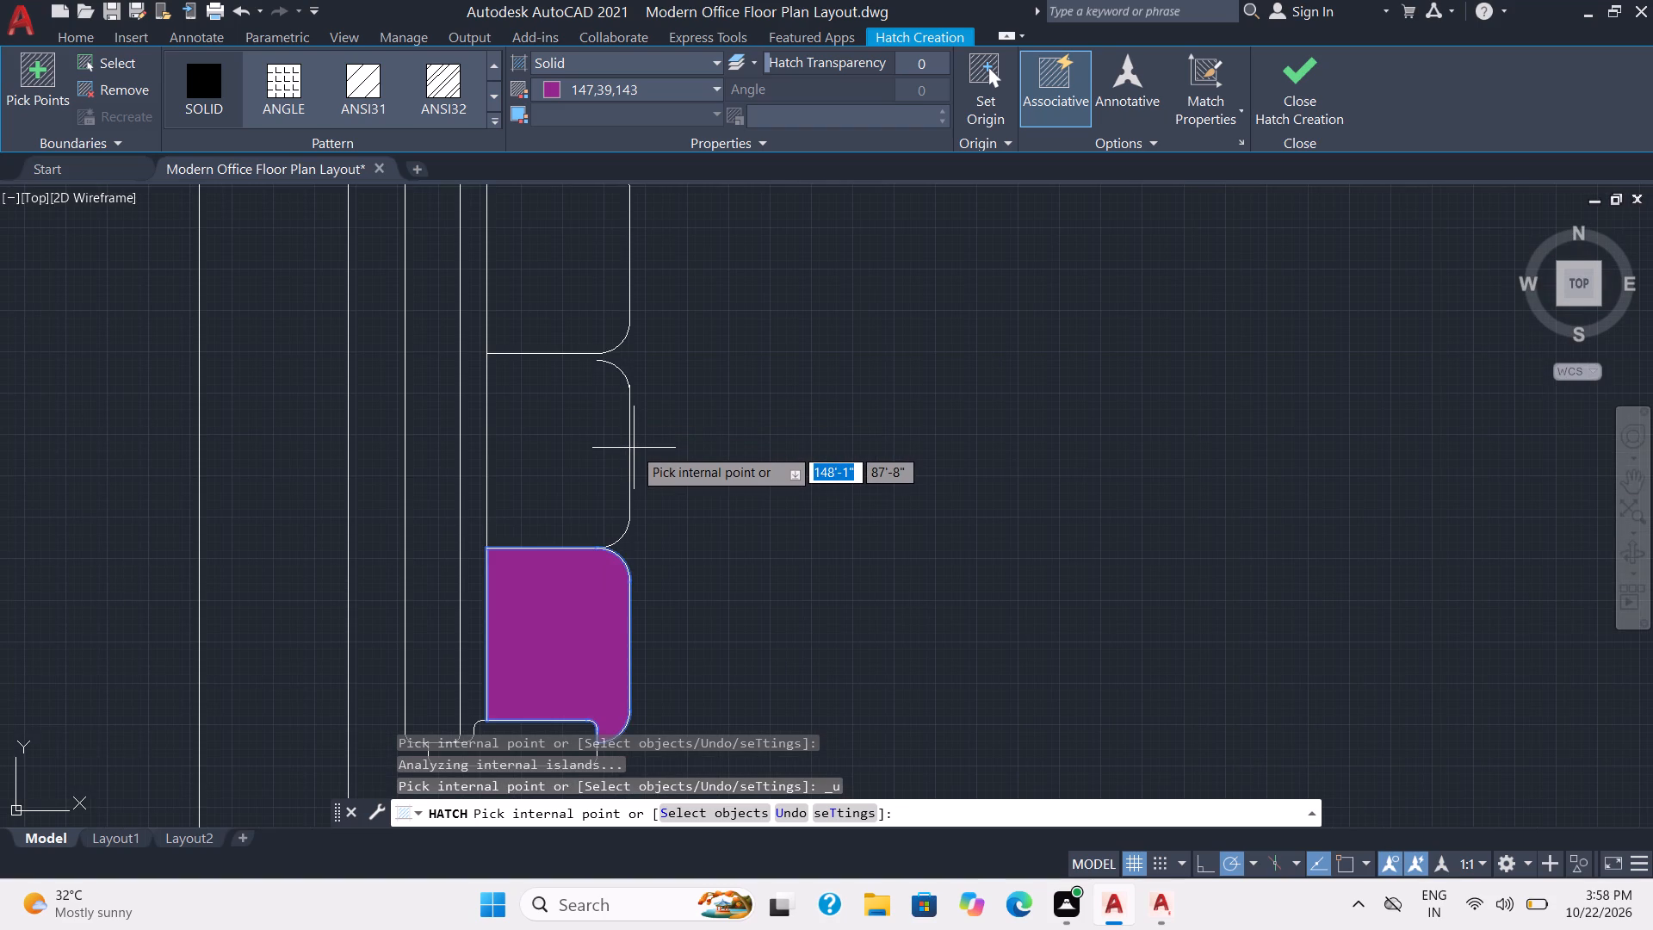
pyautogui.scroll(-1, 634, 448)
pyautogui.scroll(1, 634, 449)
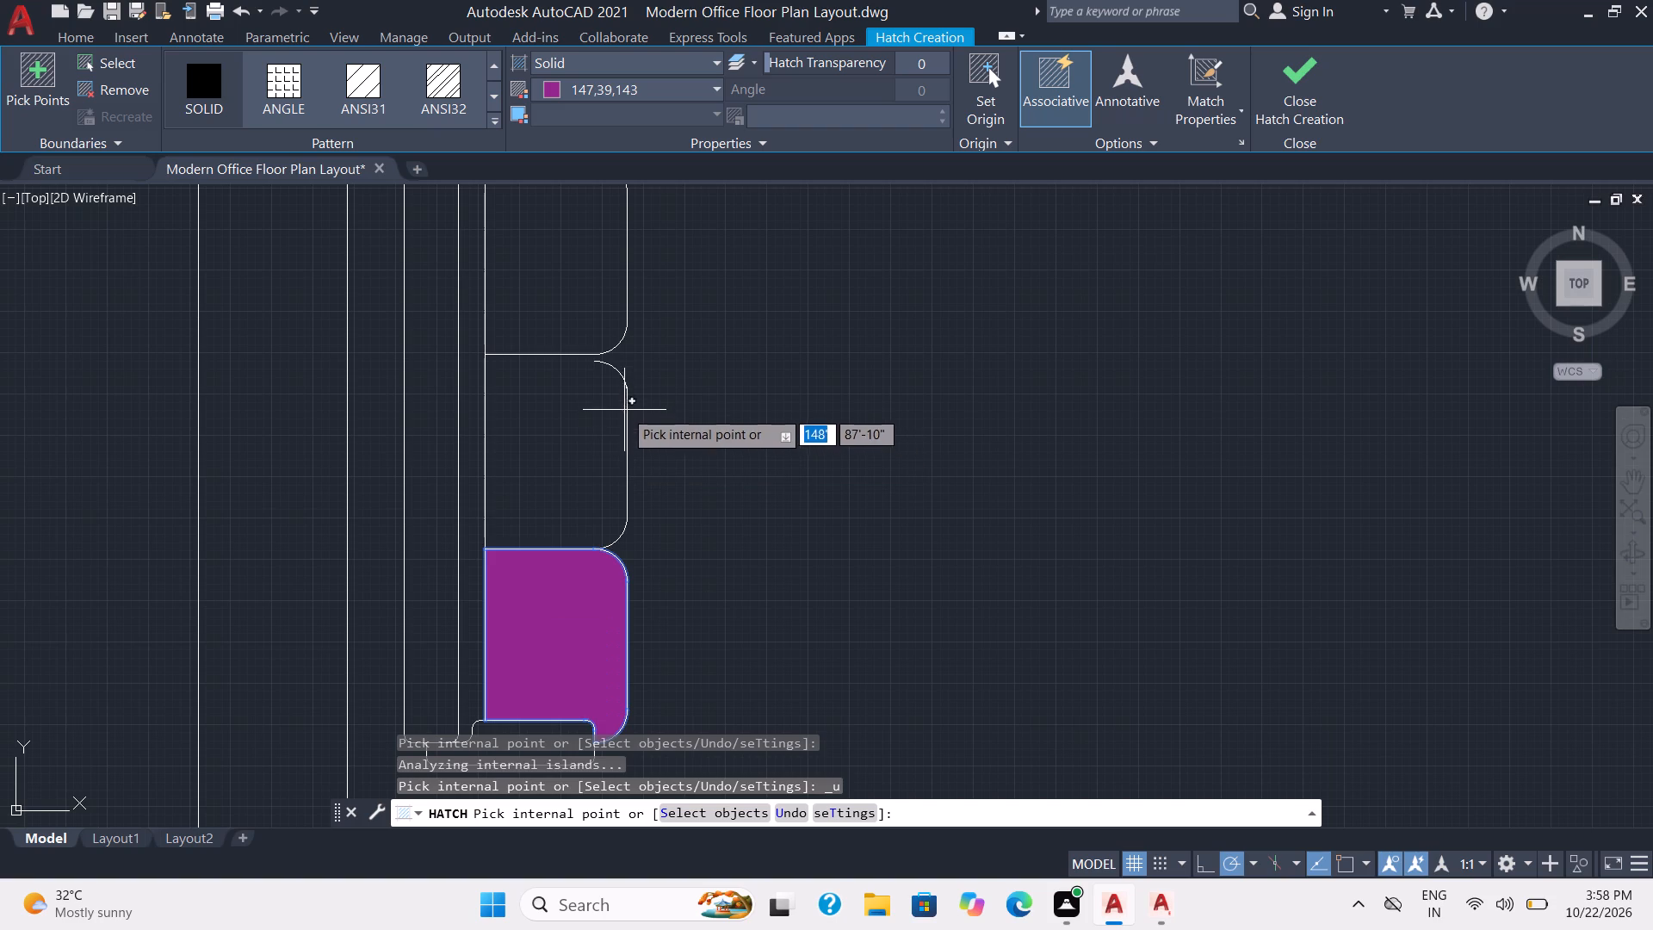
pyautogui.scroll(-2, 619, 356)
pyautogui.scroll(1, 622, 412)
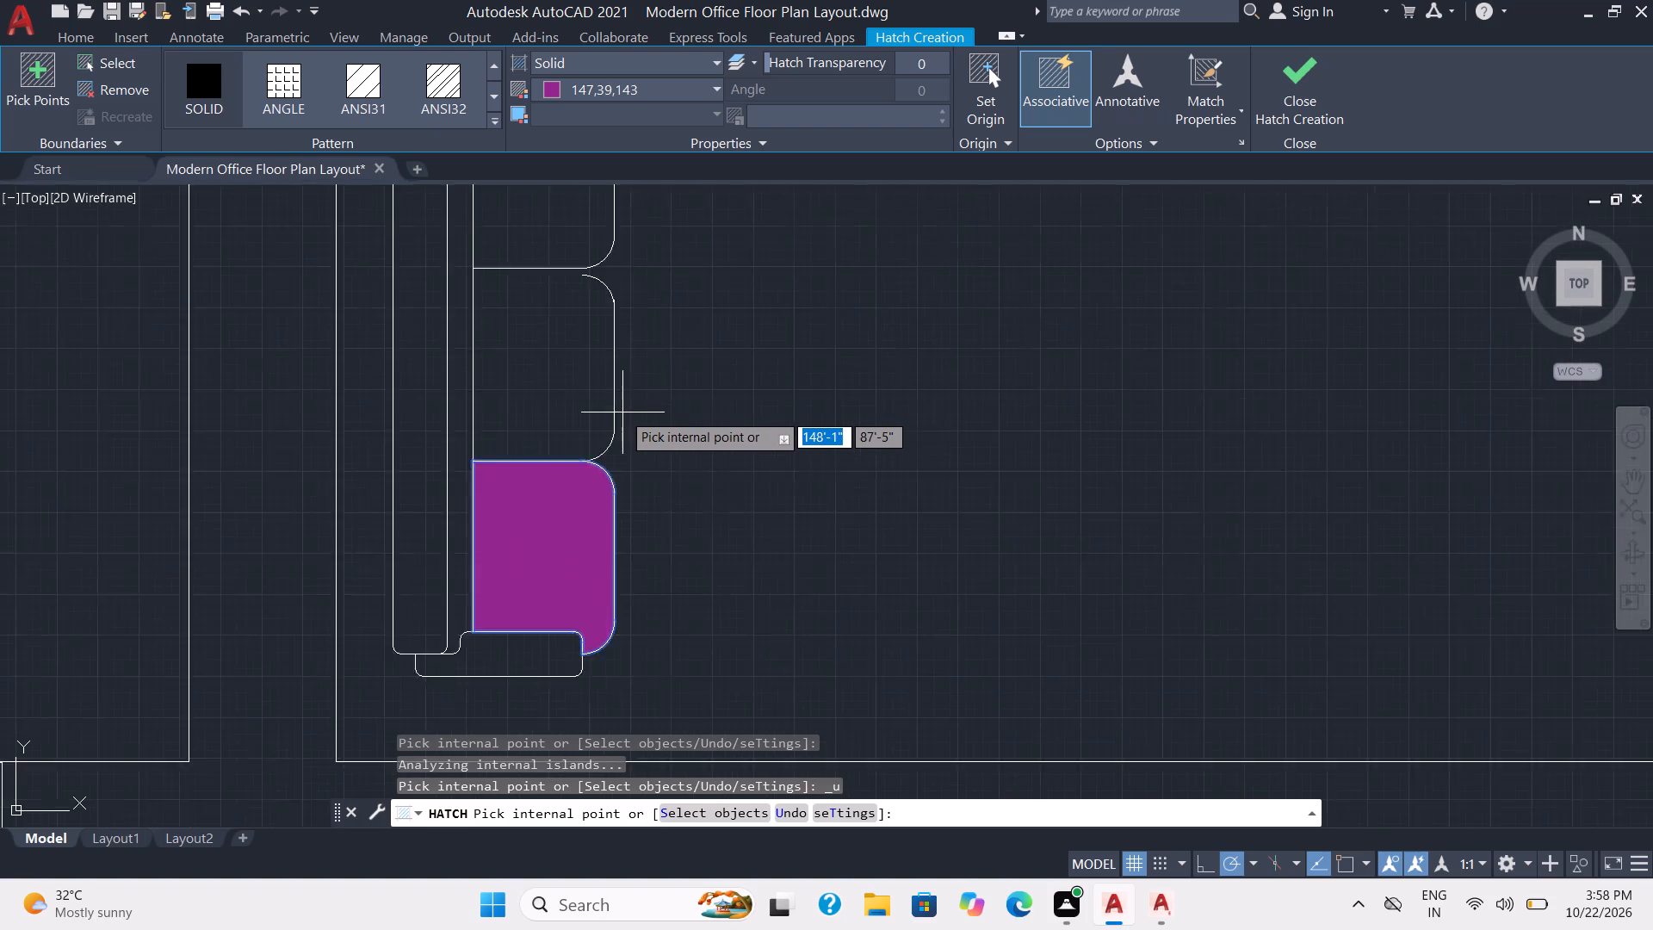
pyautogui.scroll(2, 622, 412)
pyautogui.moveTo(623, 414); pyautogui.dragTo(722, 645, button='middle')
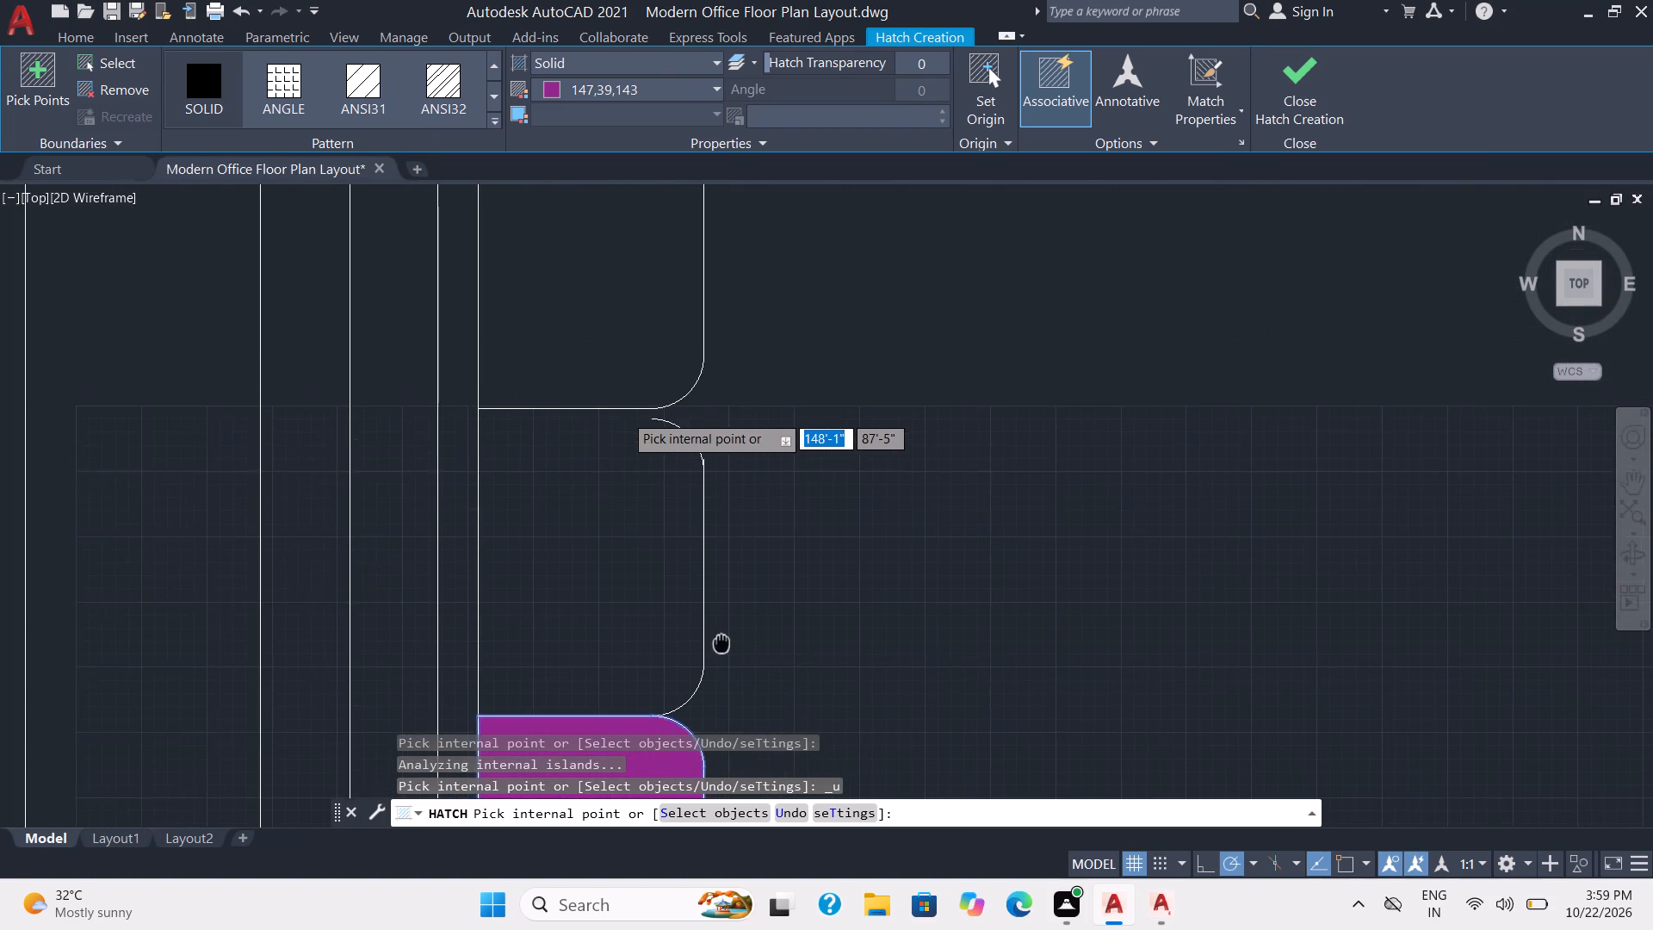
pyautogui.moveTo(722, 645); pyautogui.dragTo(722, 646, button='middle')
# Fill the upper seat of the three-seat sofa with solid purple.
pyautogui.scroll(-1, 722, 646)
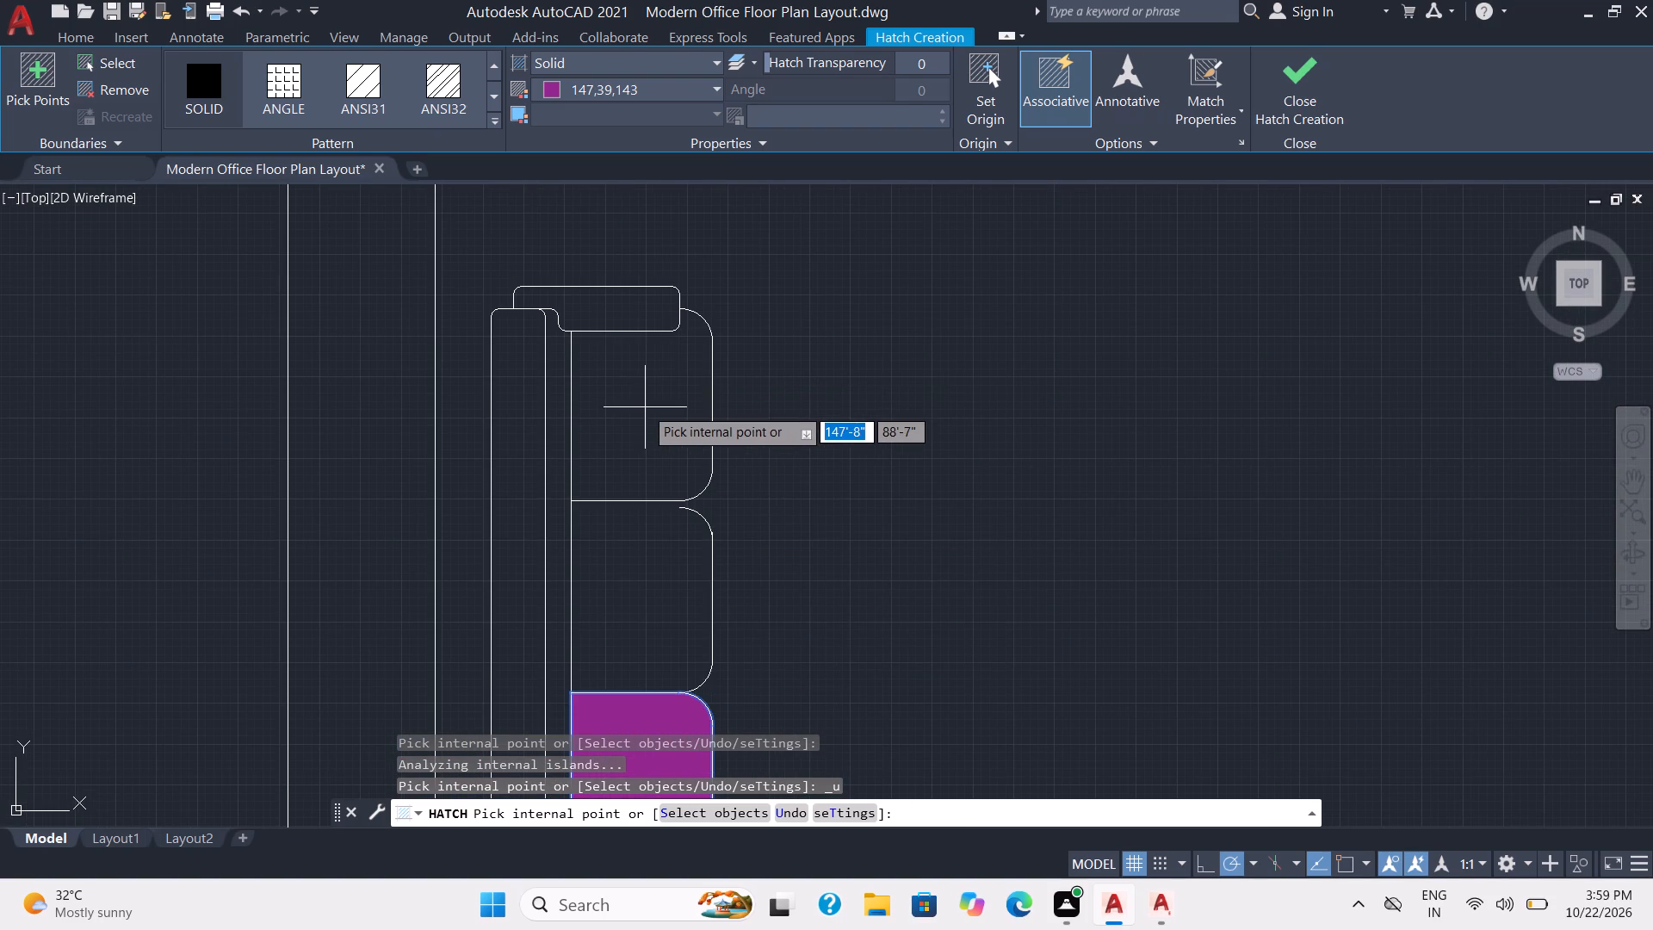
pyautogui.click(645, 407)
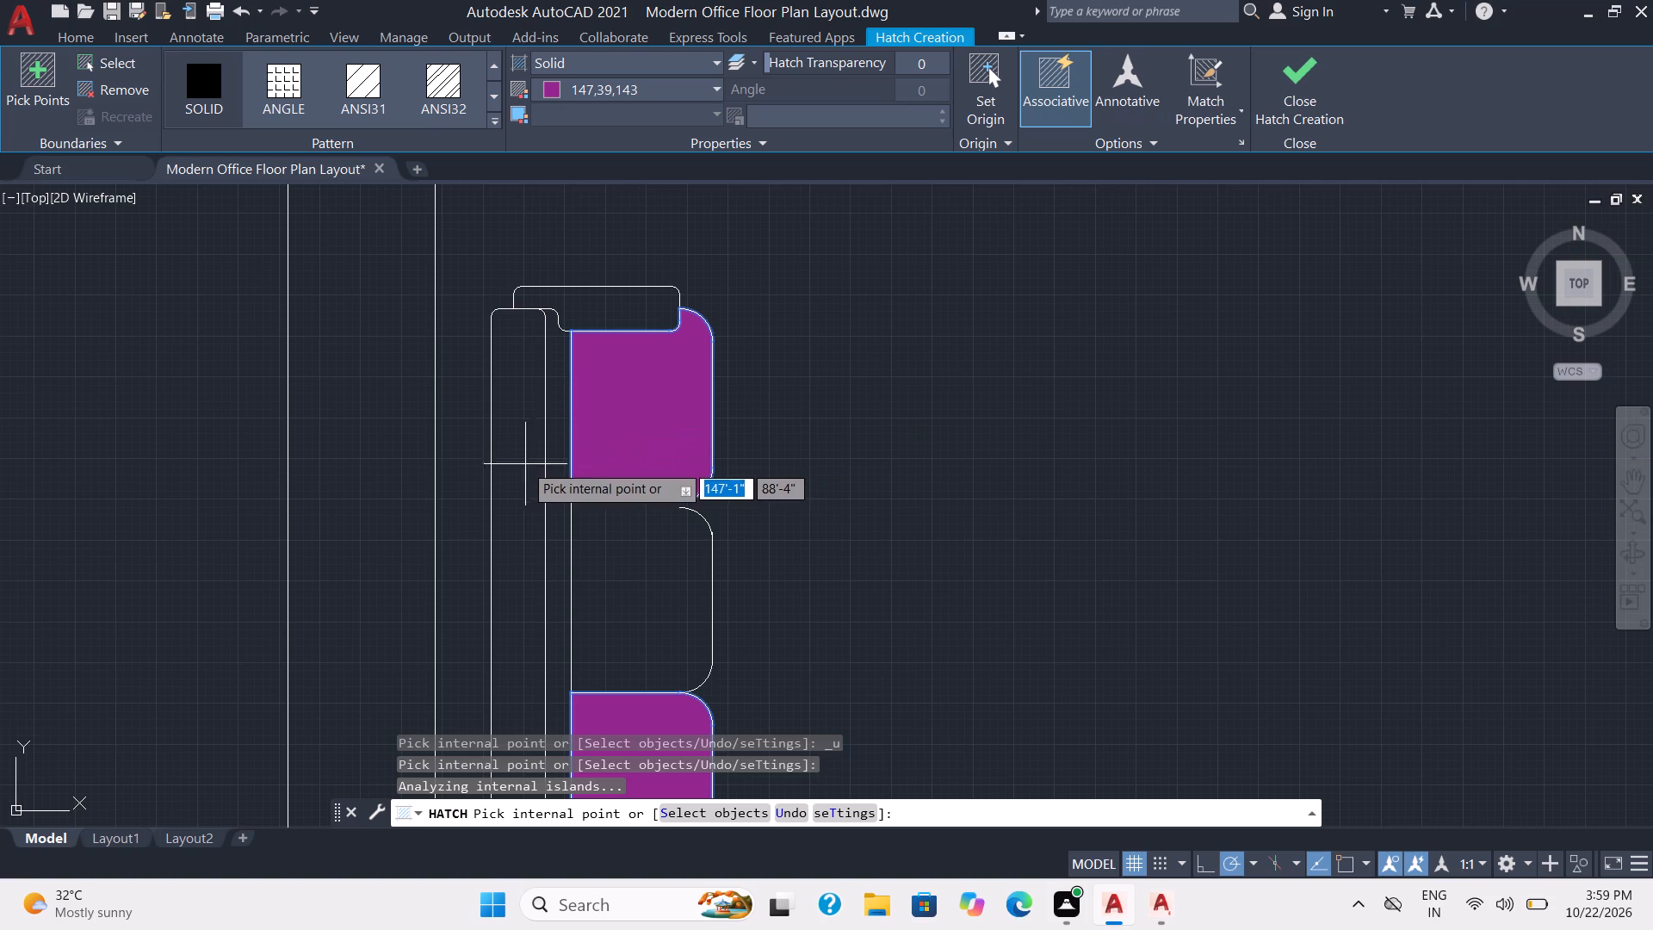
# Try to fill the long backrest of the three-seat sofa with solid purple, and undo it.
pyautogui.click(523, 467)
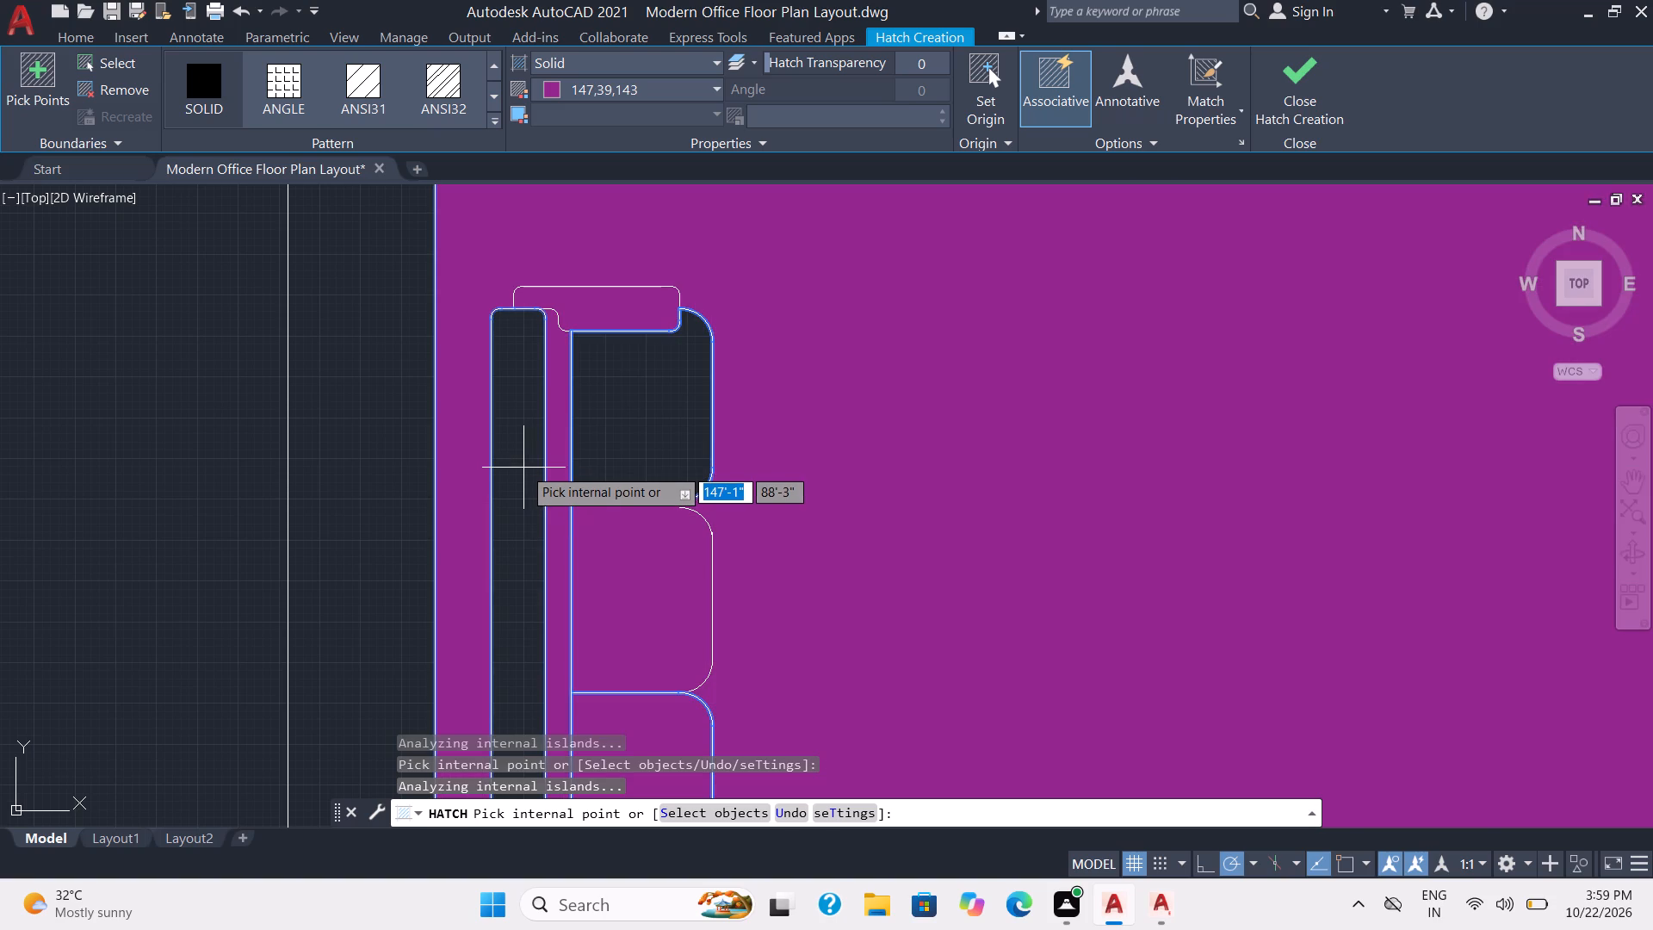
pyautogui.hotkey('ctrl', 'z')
# Finish the current purple hatching and save the drawing.
pyautogui.scroll(-1, 529, 466)
pyautogui.moveTo(548, 573); pyautogui.dragTo(731, 432, button='middle')
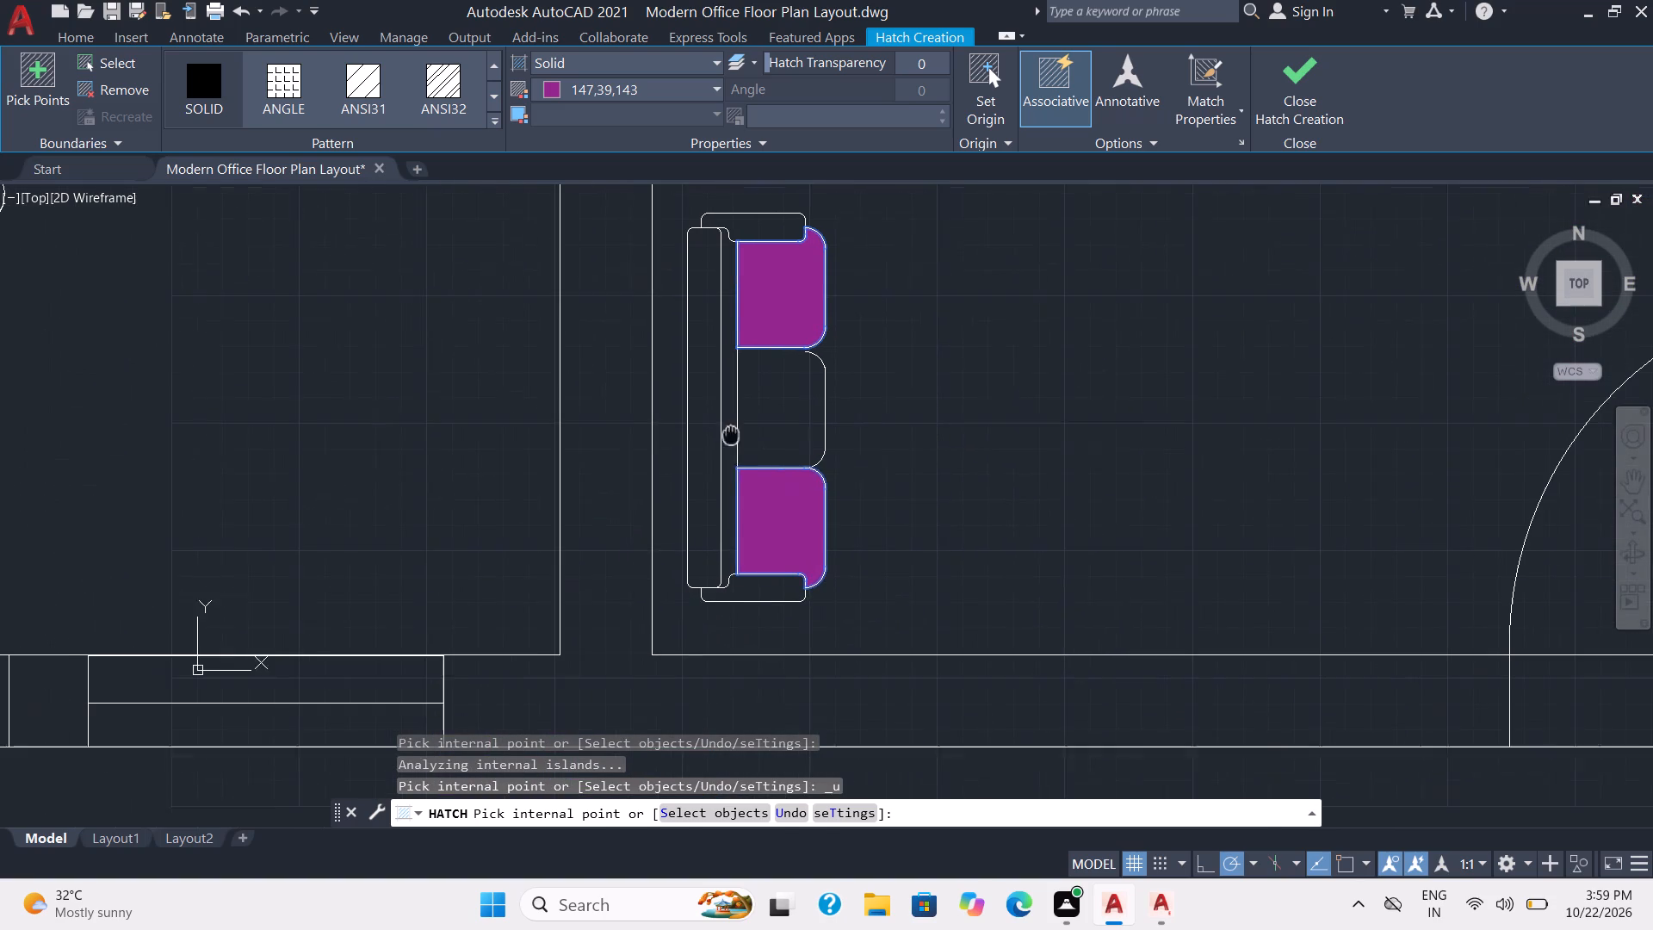
pyautogui.moveTo(731, 432); pyautogui.dragTo(731, 431, button='middle')
pyautogui.scroll(-2, 1070, 663)
pyautogui.scroll(-2, 1128, 587)
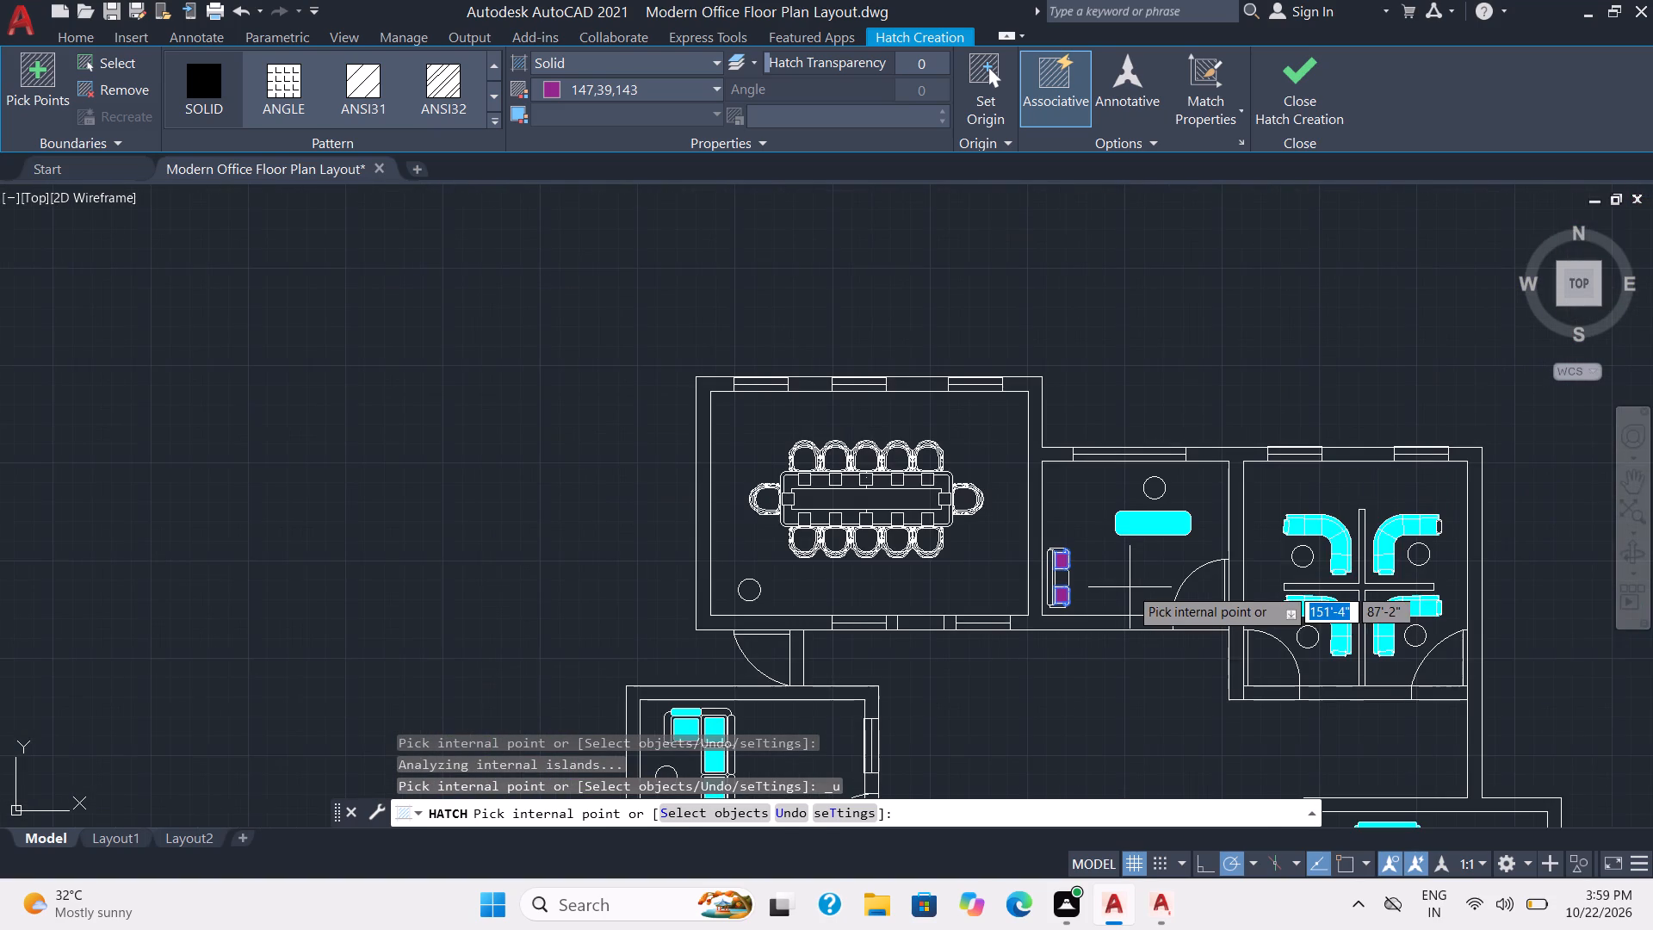
pyautogui.moveTo(1130, 587); pyautogui.dragTo(781, 250, button='middle')
pyautogui.hotkey('ctrl', 's')
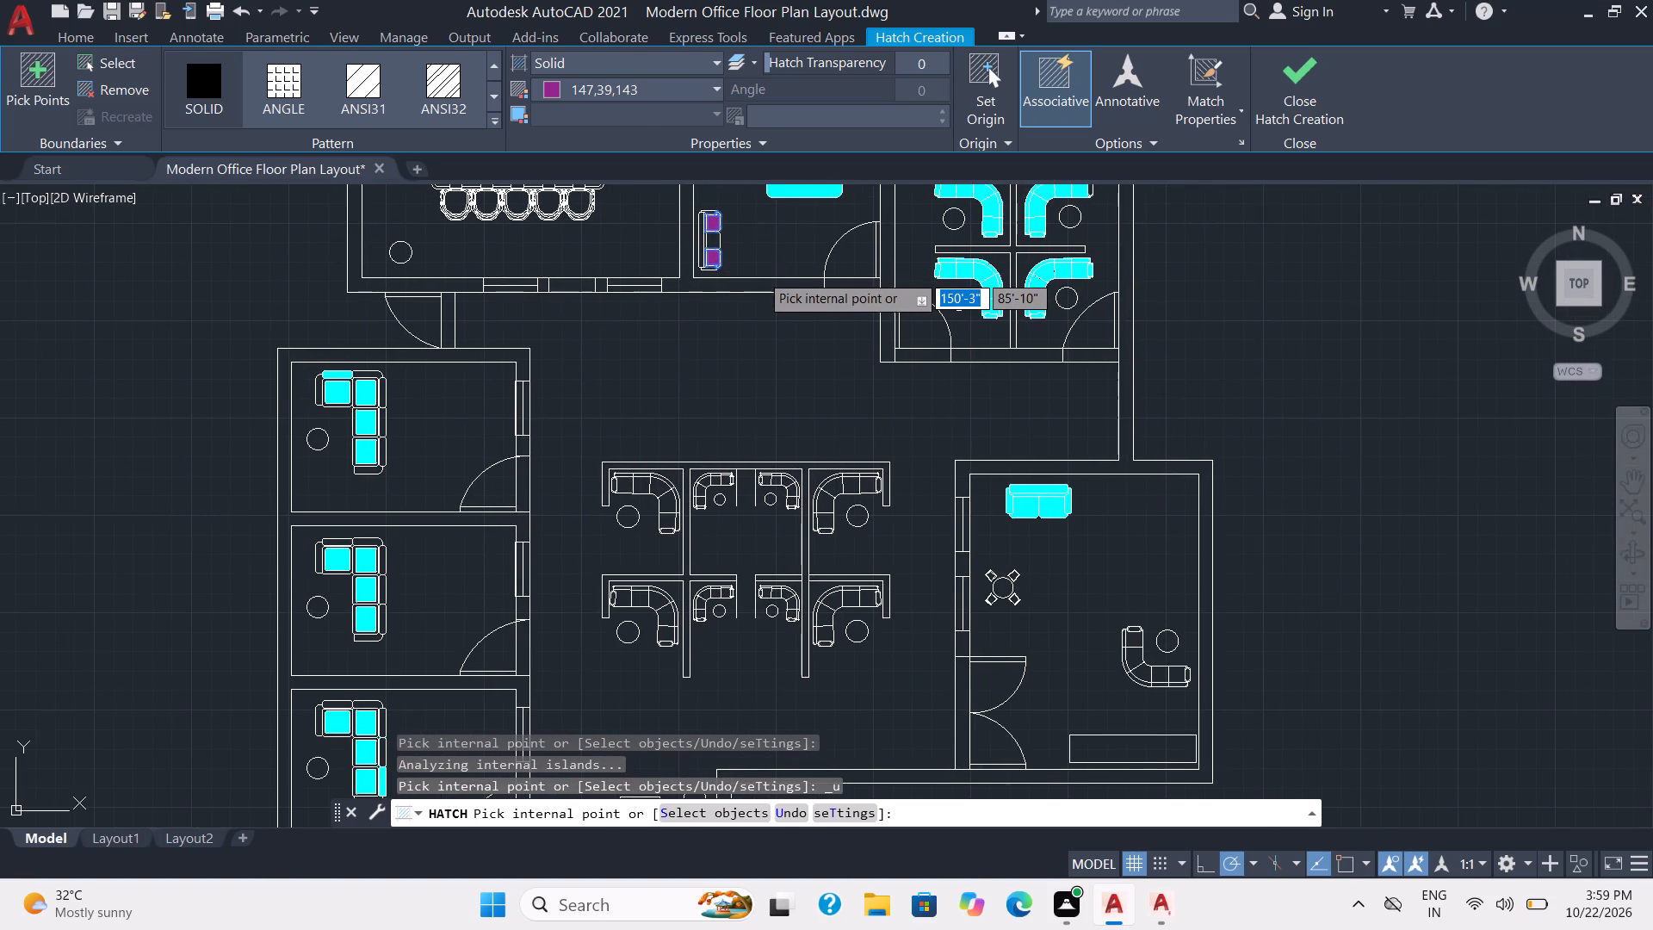
# Set up a new pattern hatch using the ESCHER pattern in green 19,155,72.
pyautogui.scroll(-1, 769, 304)
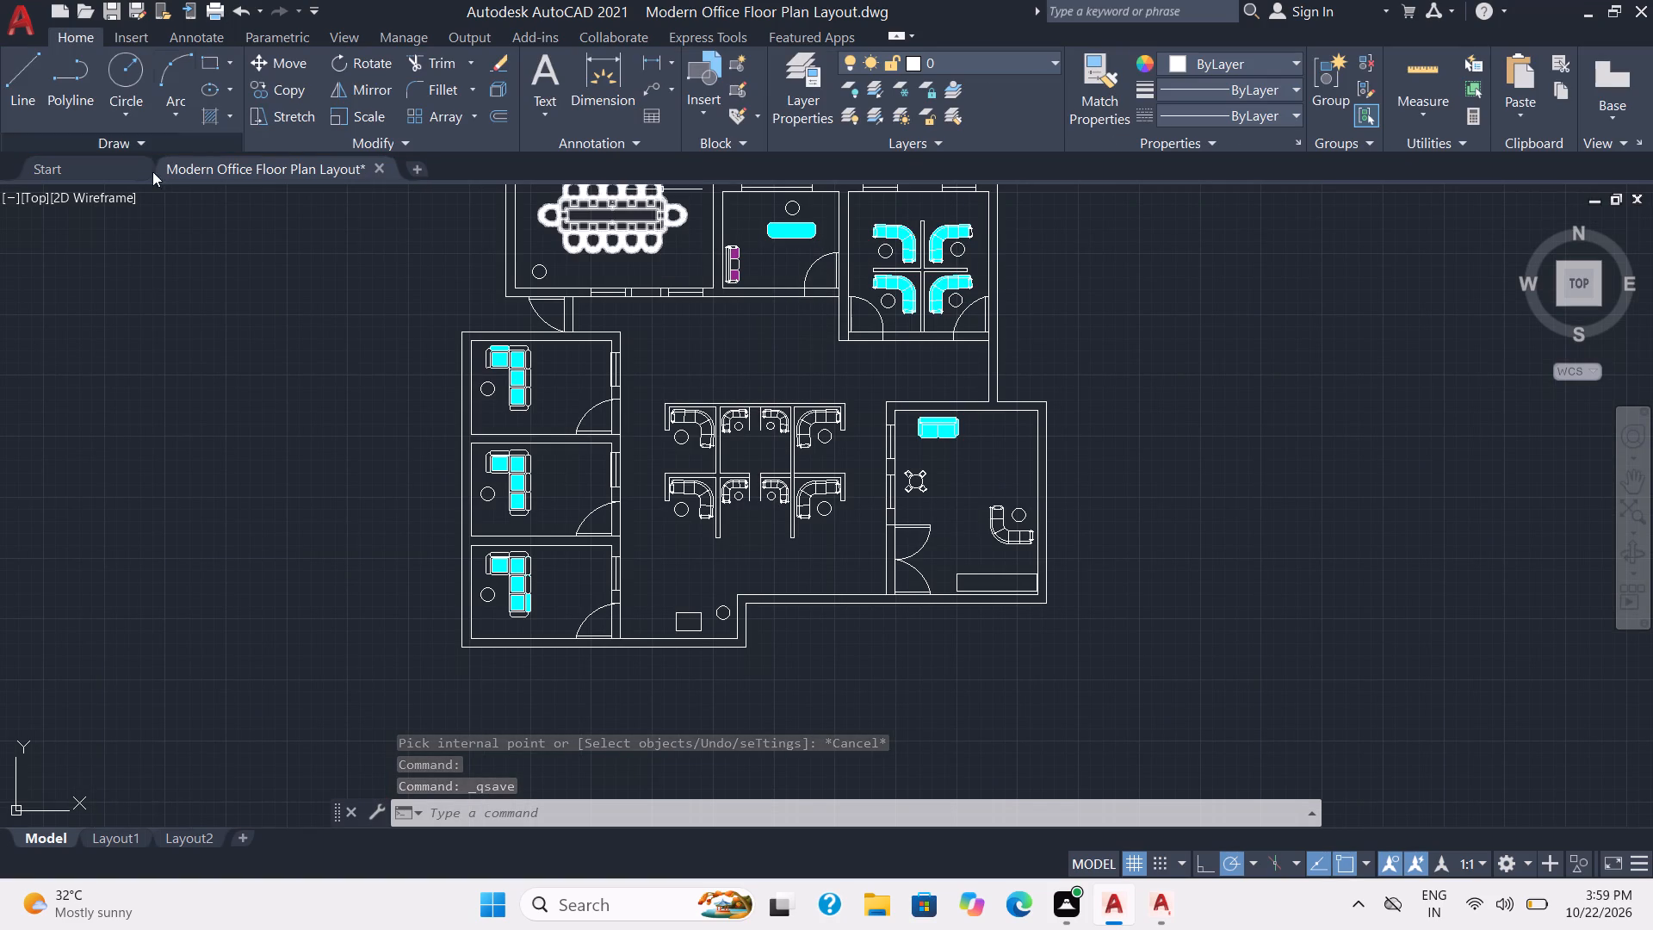
pyautogui.click(214, 105)
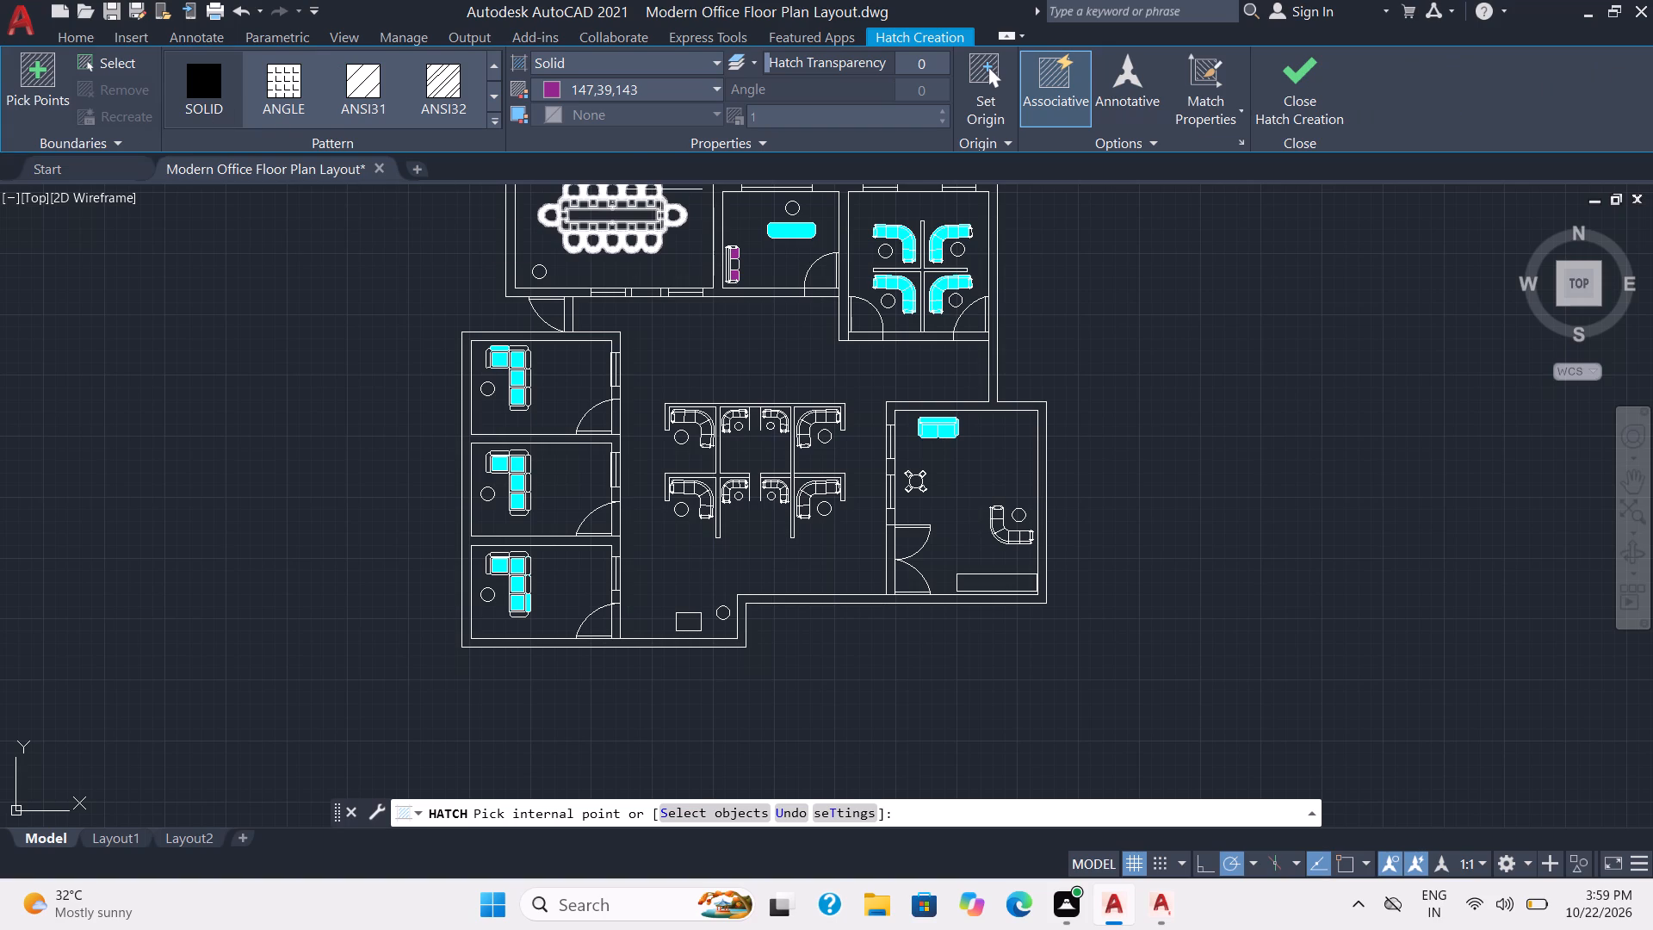
pyautogui.click(711, 59)
pyautogui.click(631, 134)
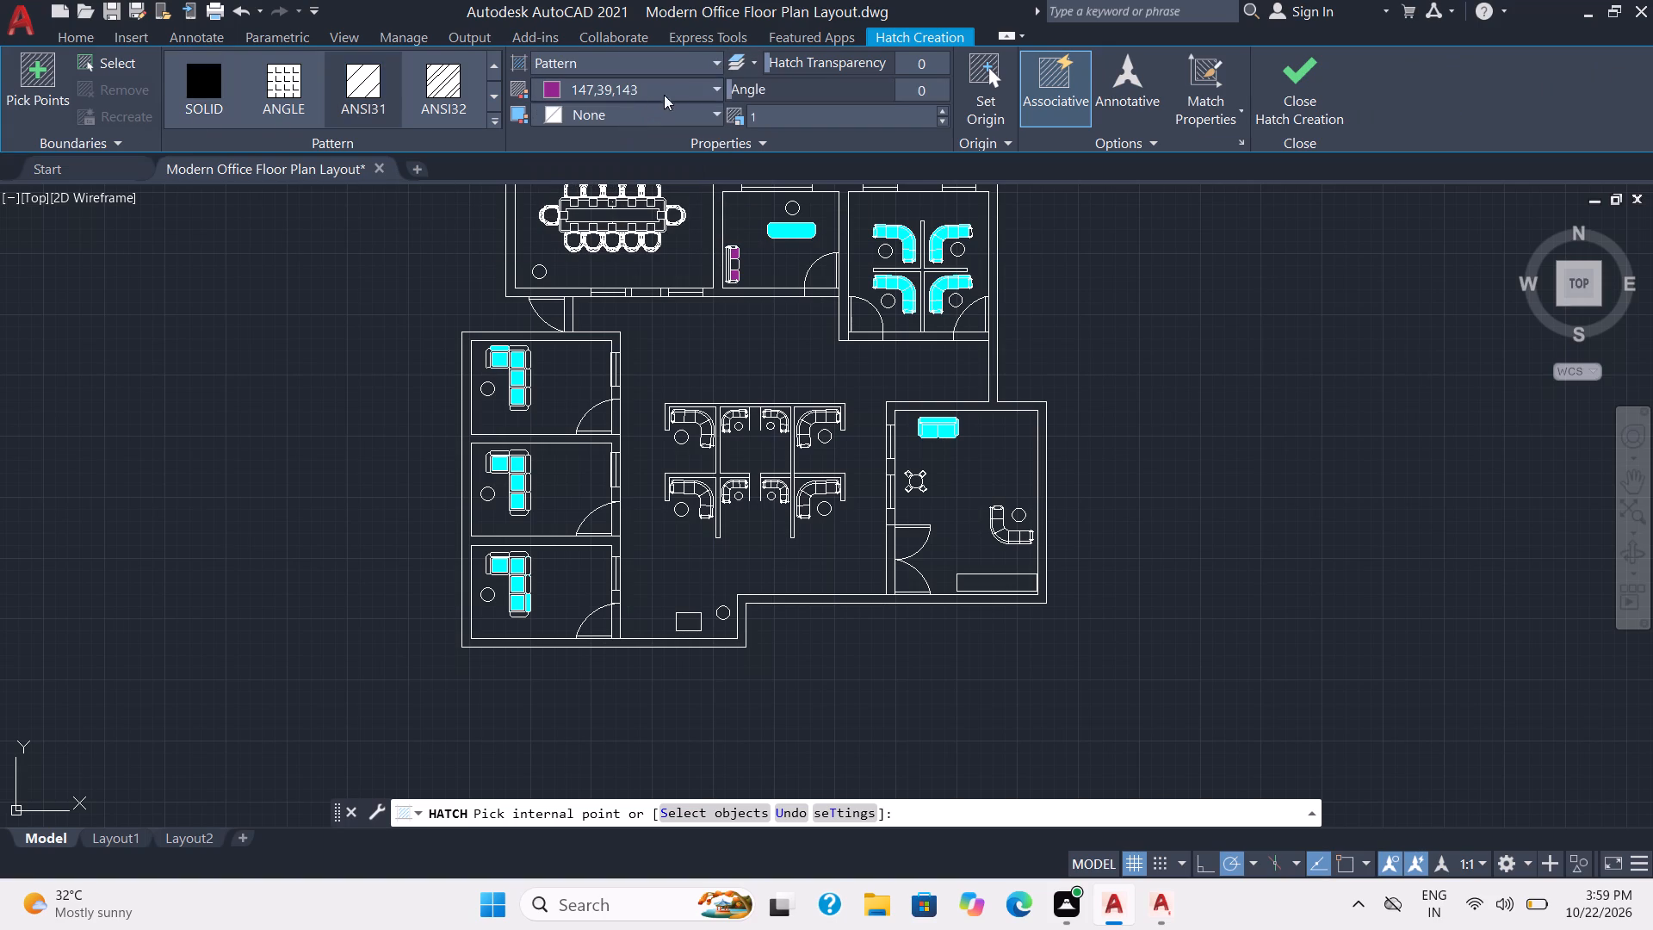
pyautogui.click(676, 86)
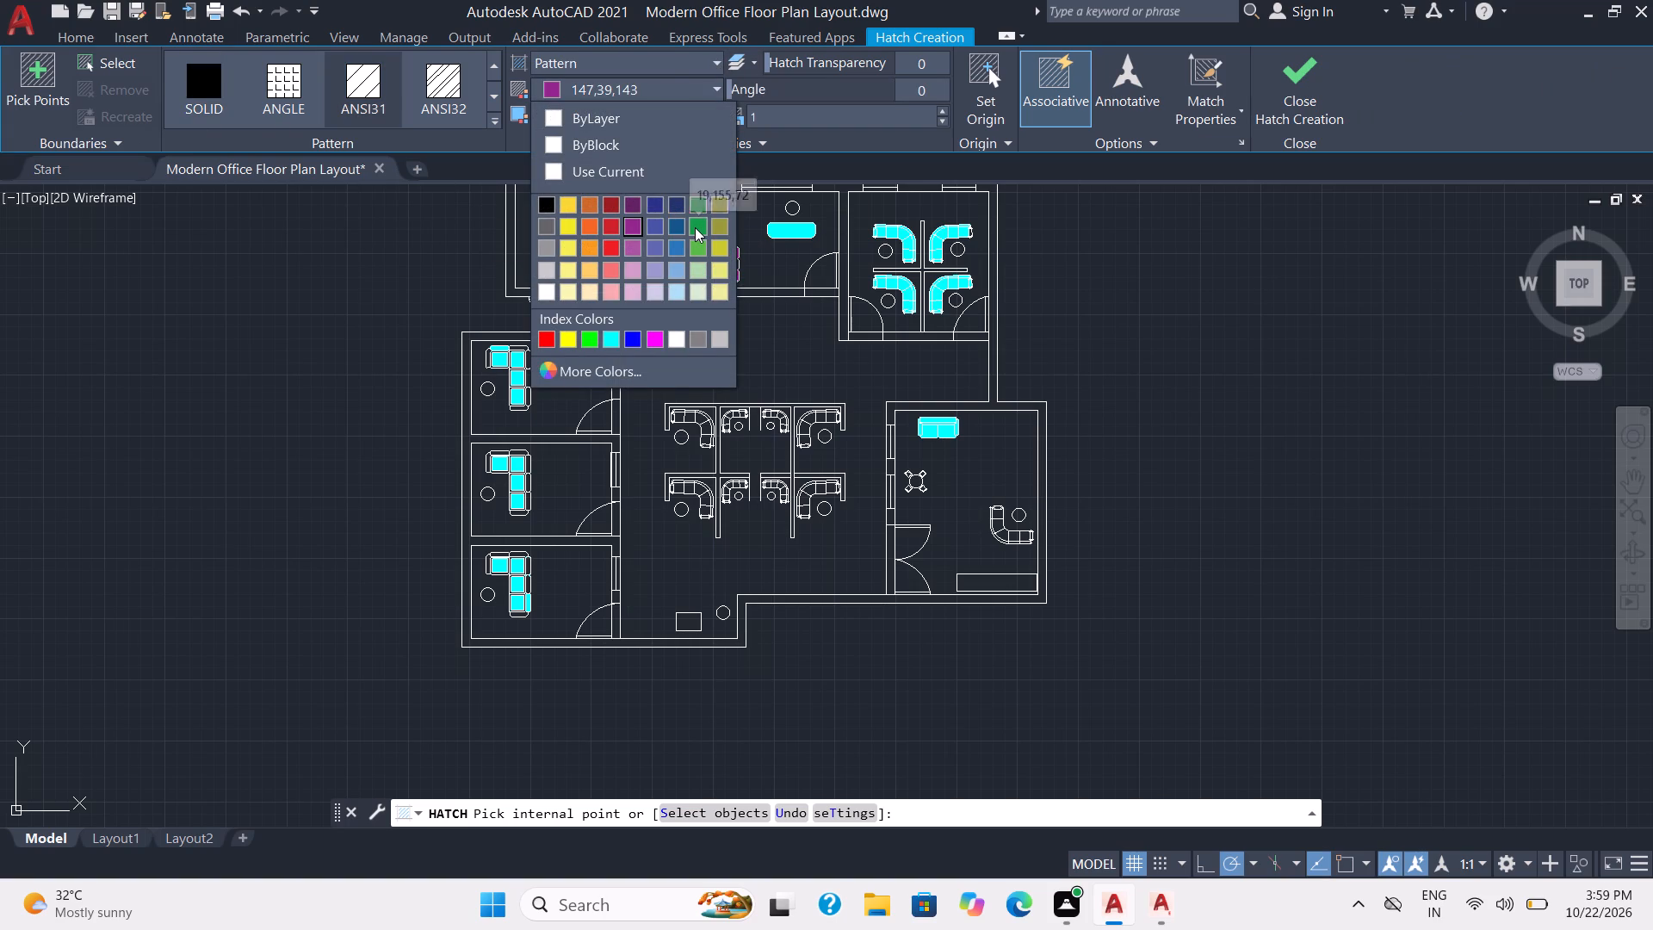
pyautogui.click(695, 228)
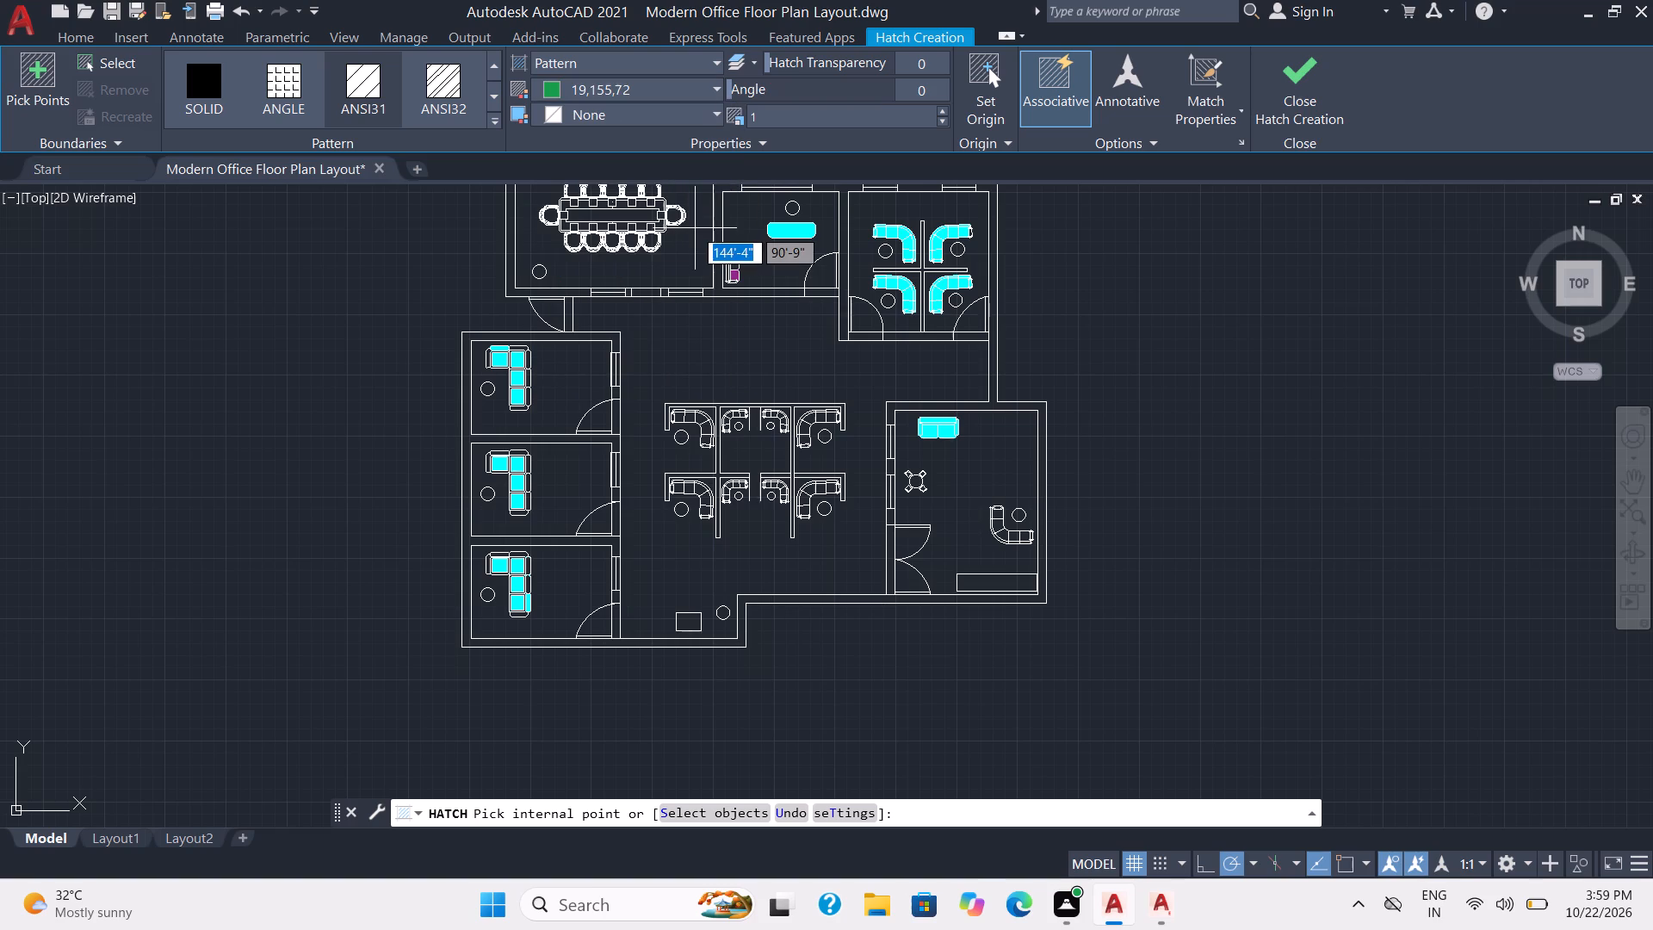
pyautogui.click(494, 121)
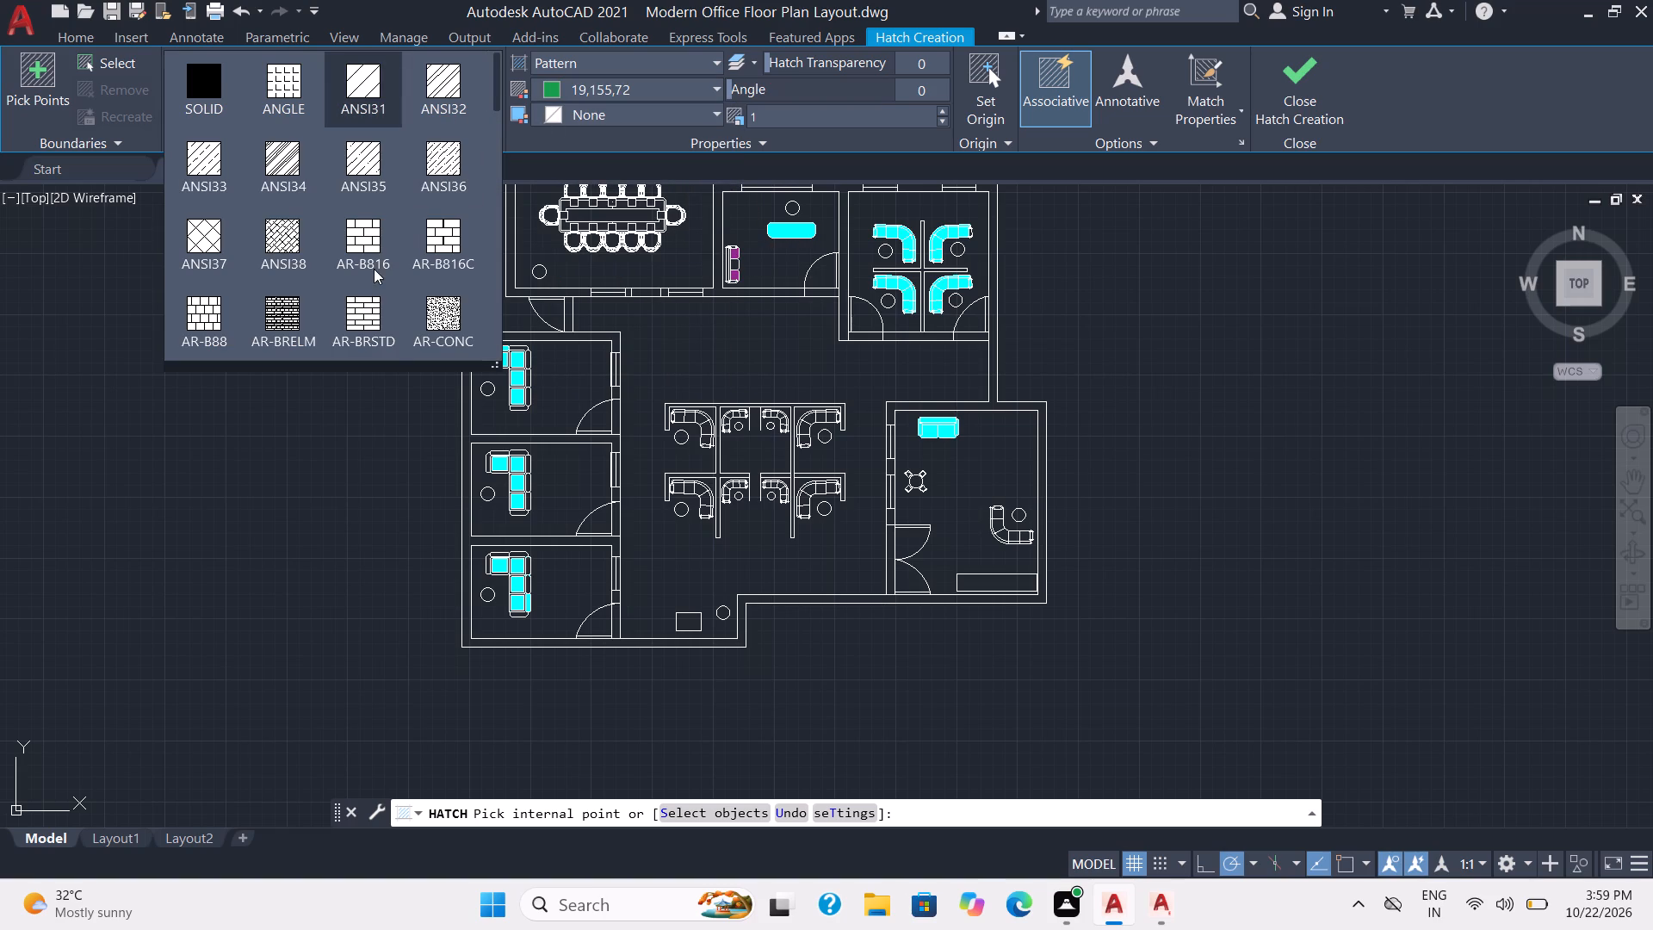
pyautogui.scroll(2, 477, 319)
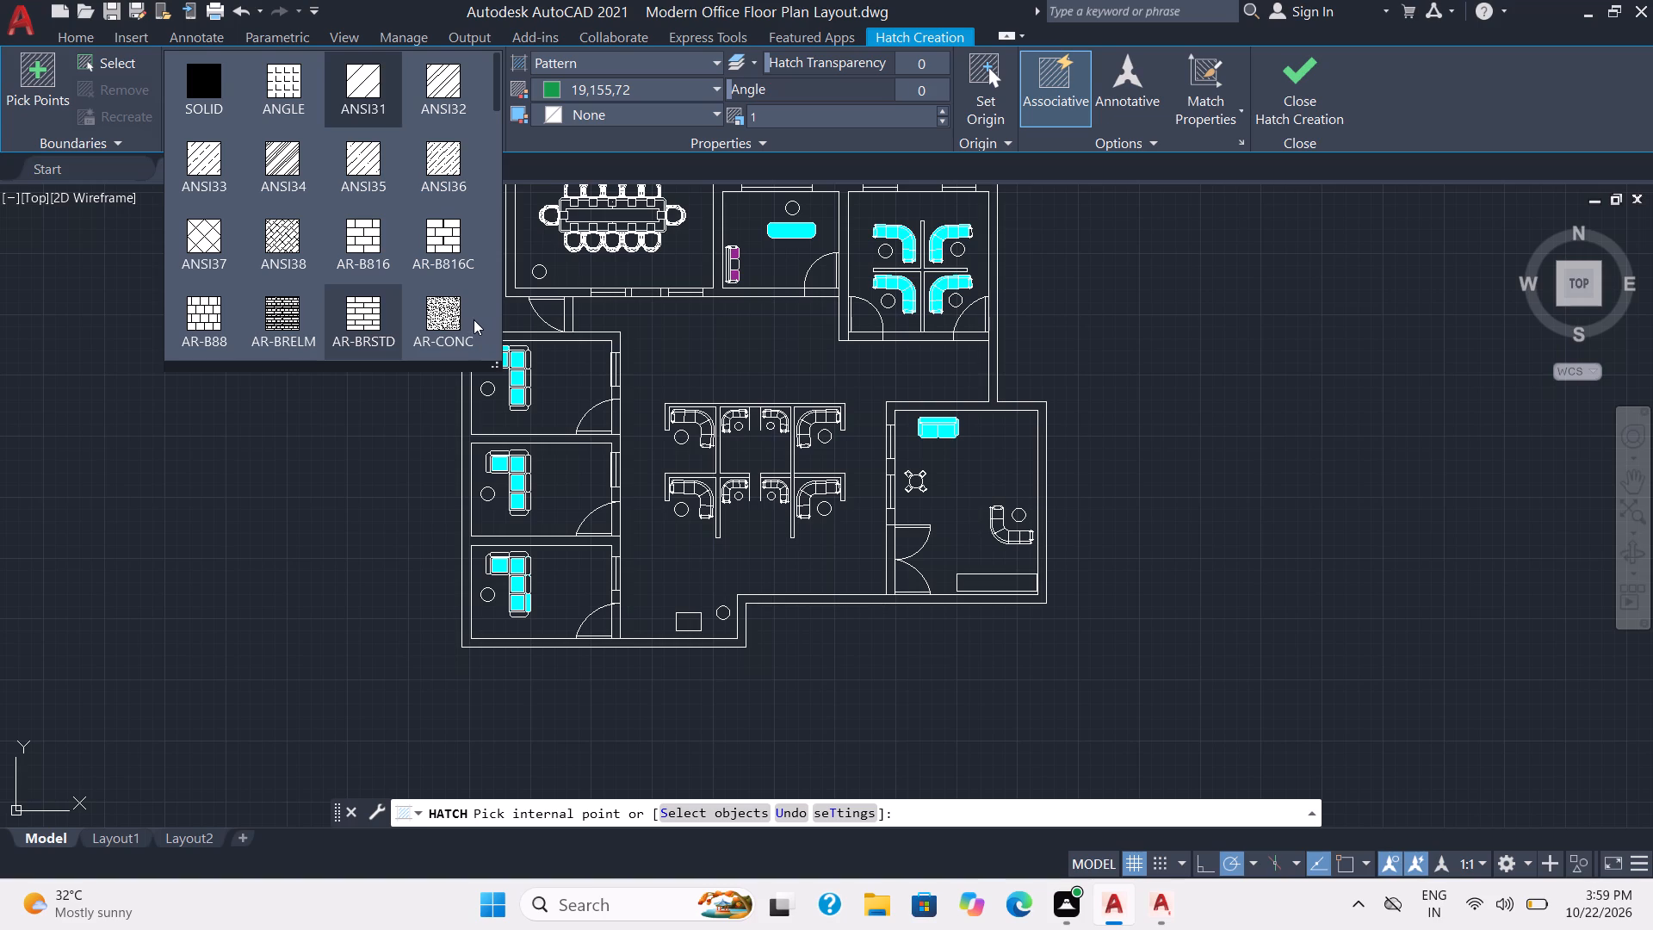
pyautogui.scroll(-2, 451, 267)
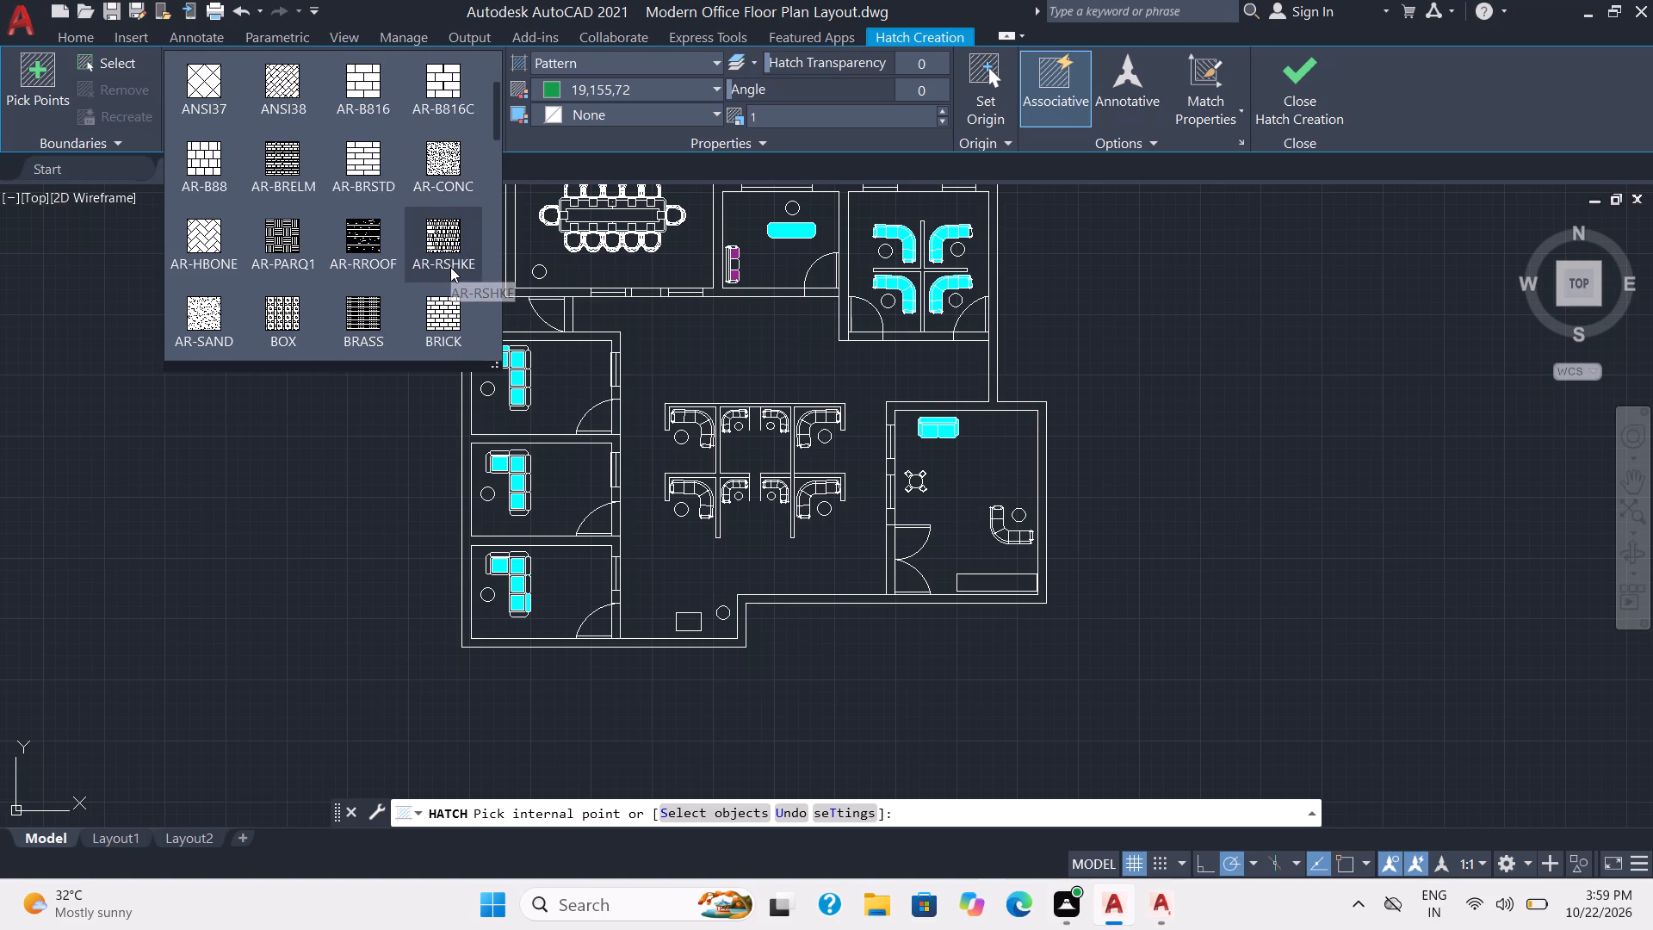
pyautogui.scroll(-1, 450, 267)
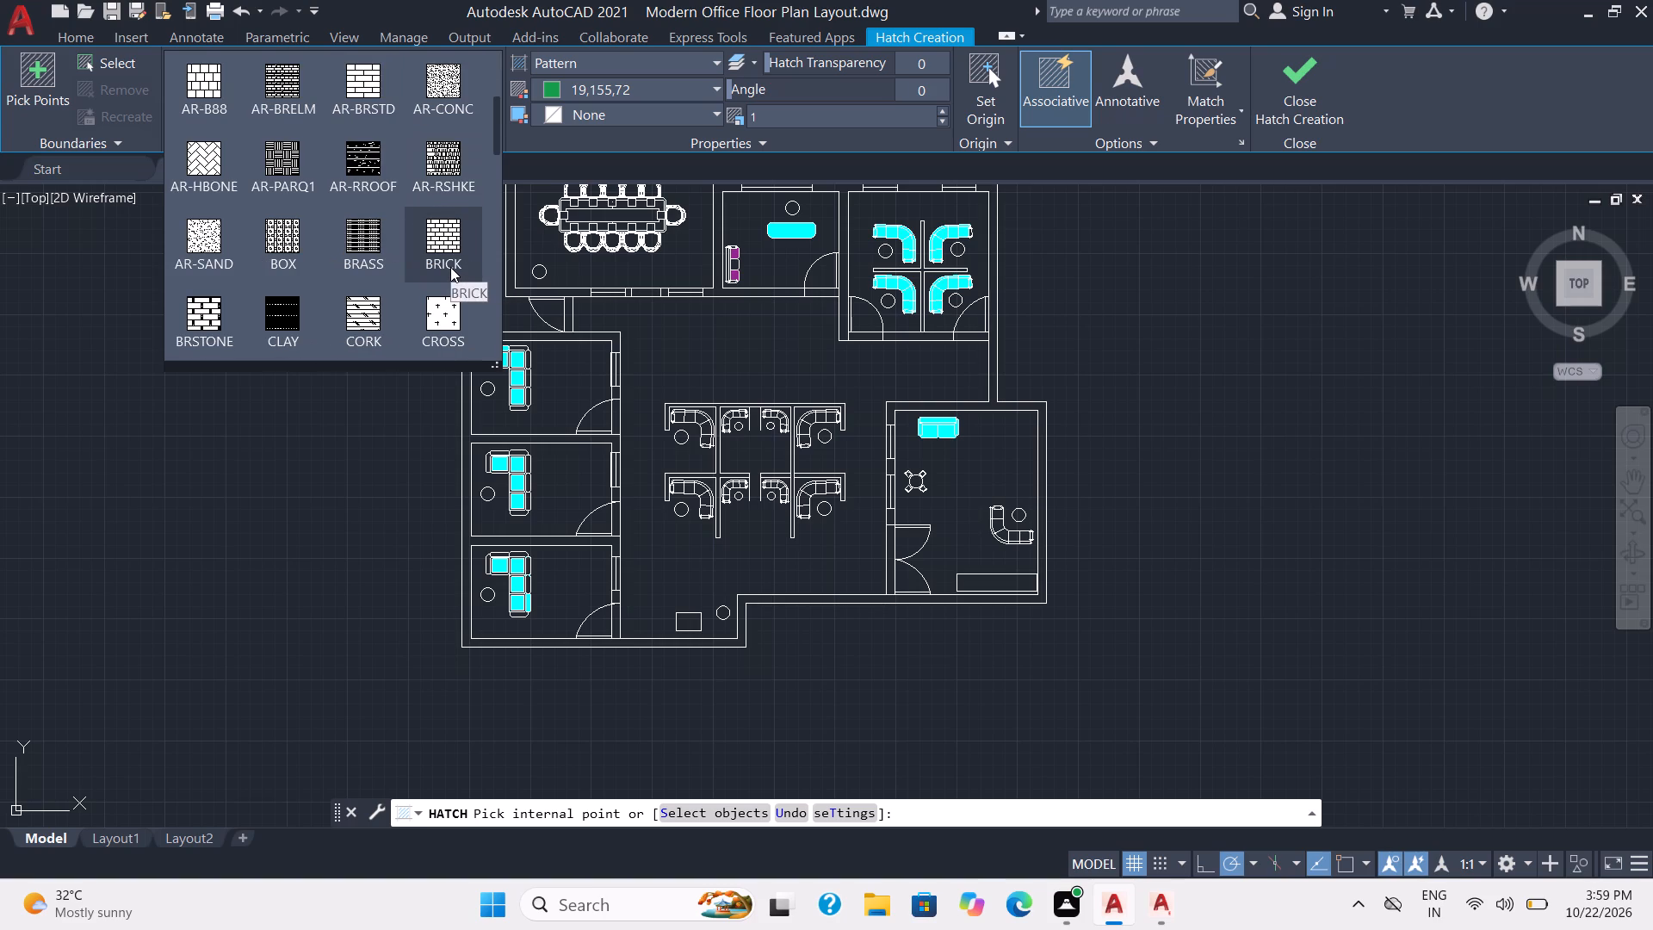
pyautogui.scroll(-3, 450, 267)
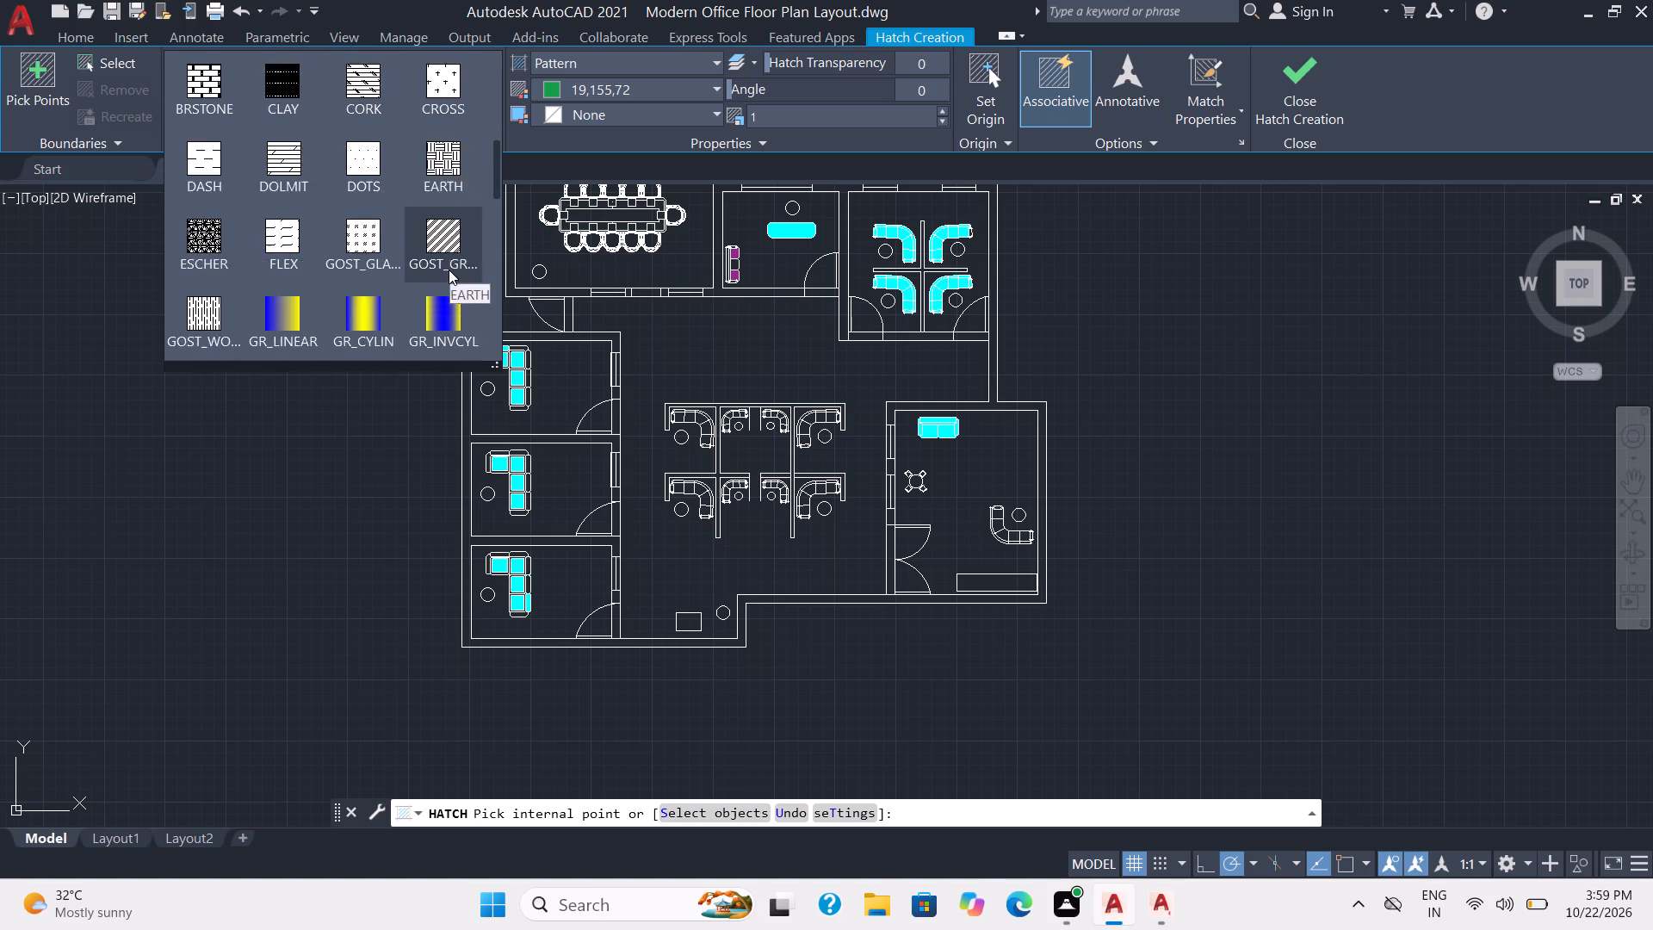
pyautogui.scroll(-1, 449, 270)
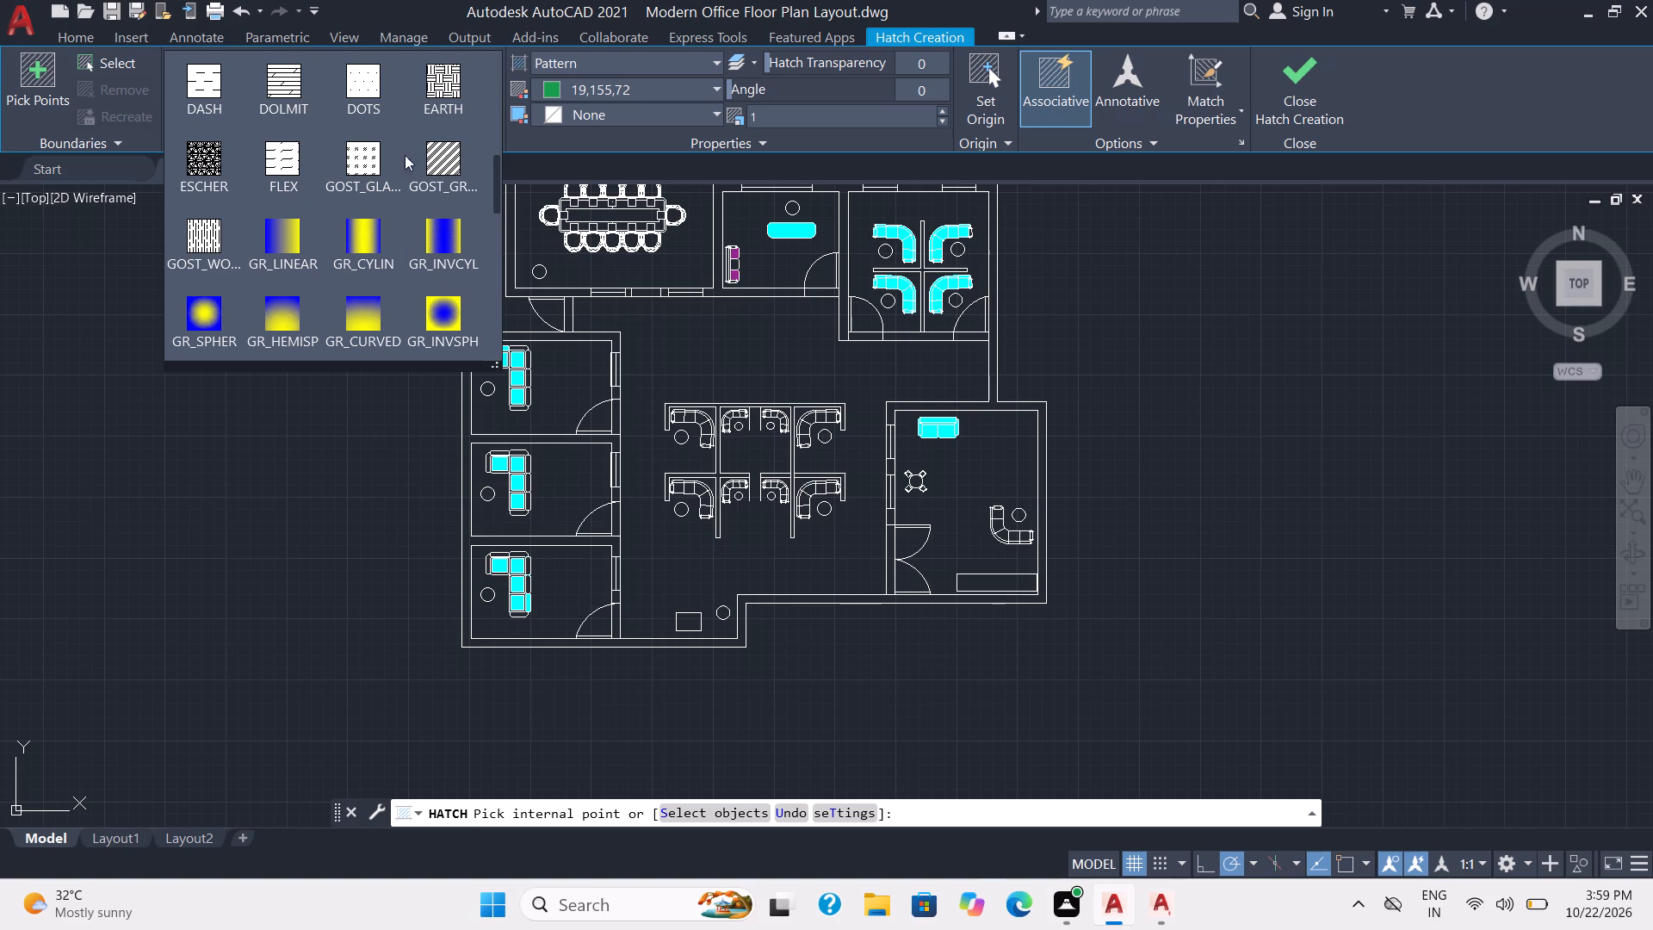
pyautogui.click(196, 164)
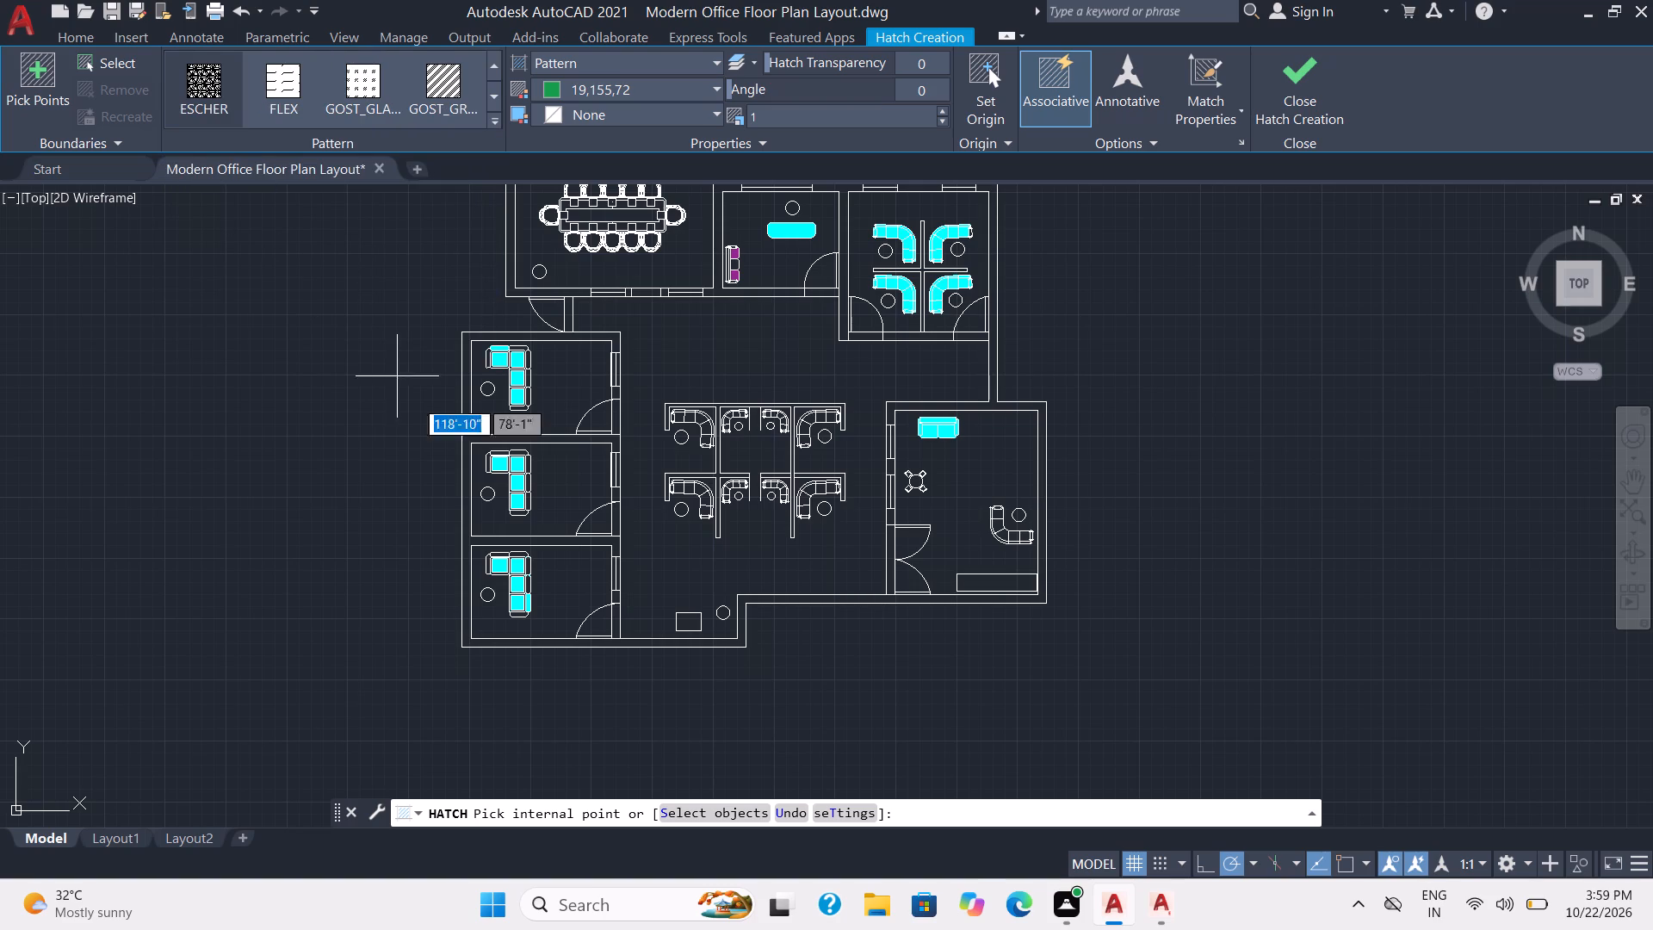
# Fill the eight circles in the central workstation cubicles with the green ESCHER hatch and finish the hatching.
pyautogui.scroll(2, 625, 518)
pyautogui.scroll(3, 726, 490)
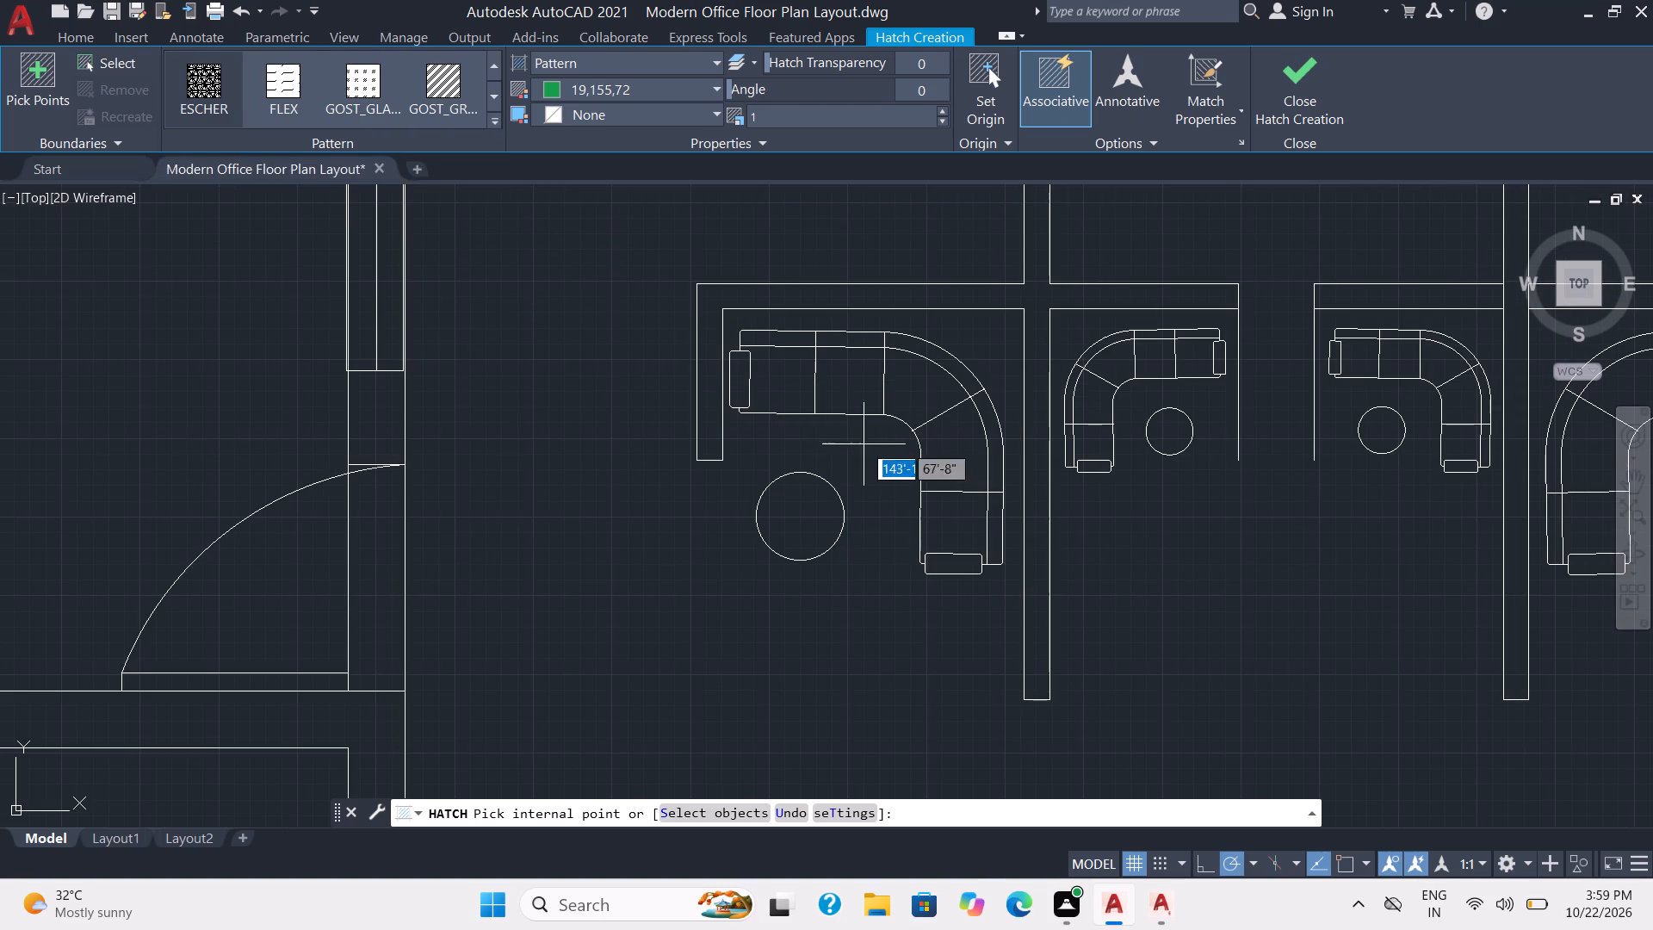
pyautogui.click(797, 520)
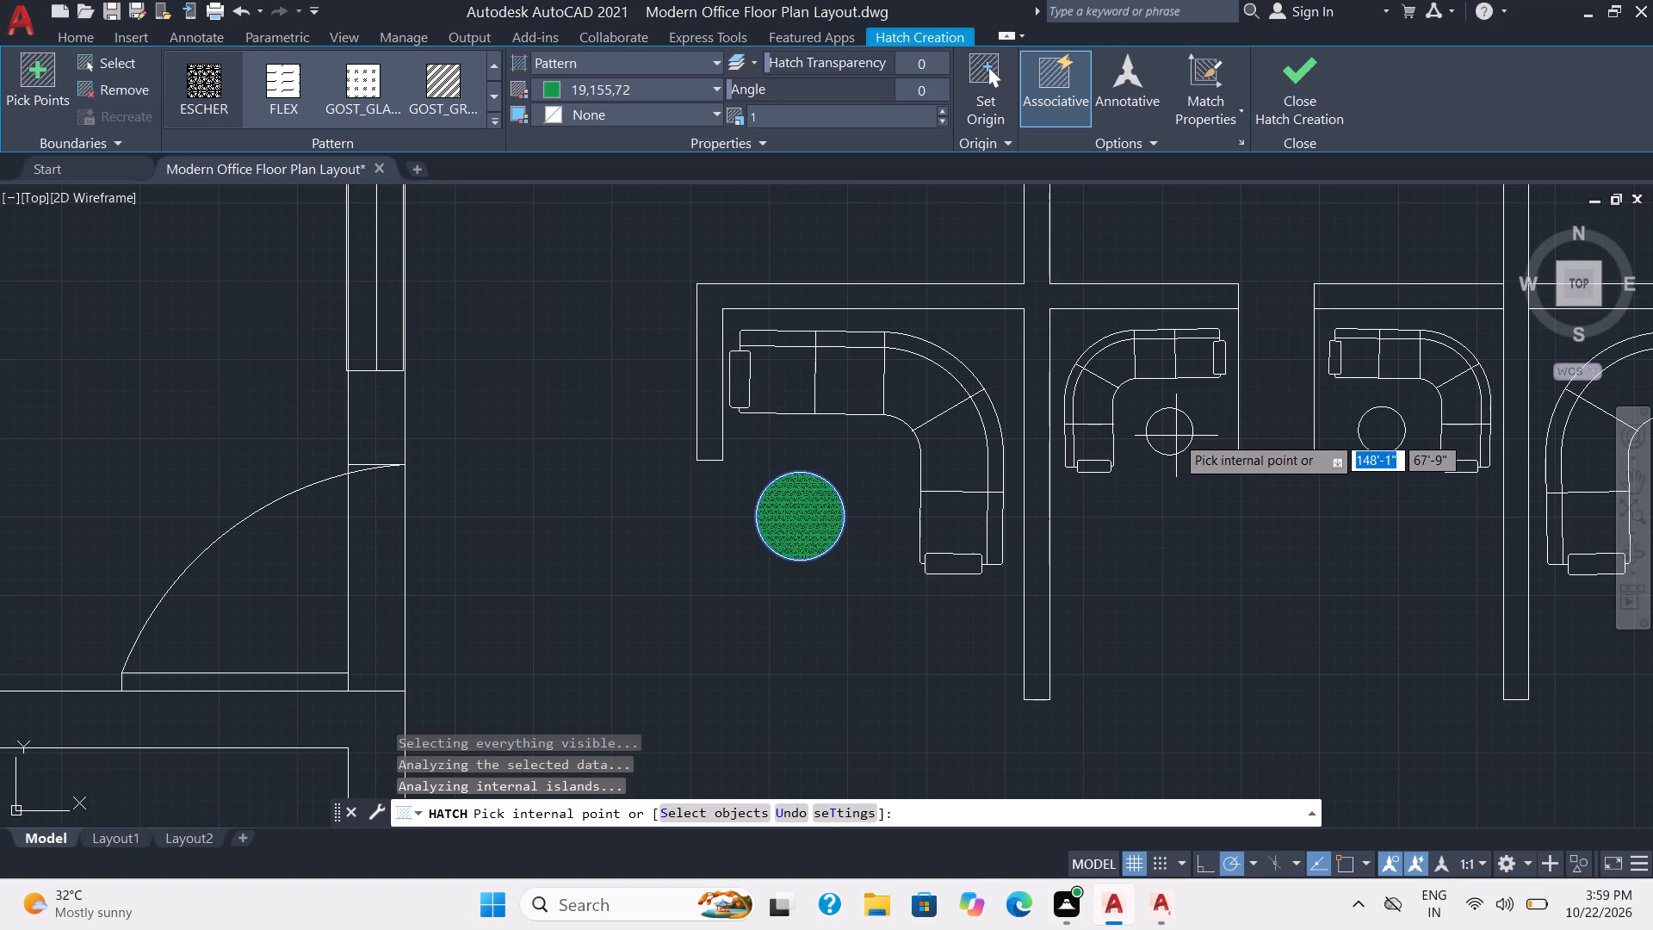
pyautogui.click(1167, 432)
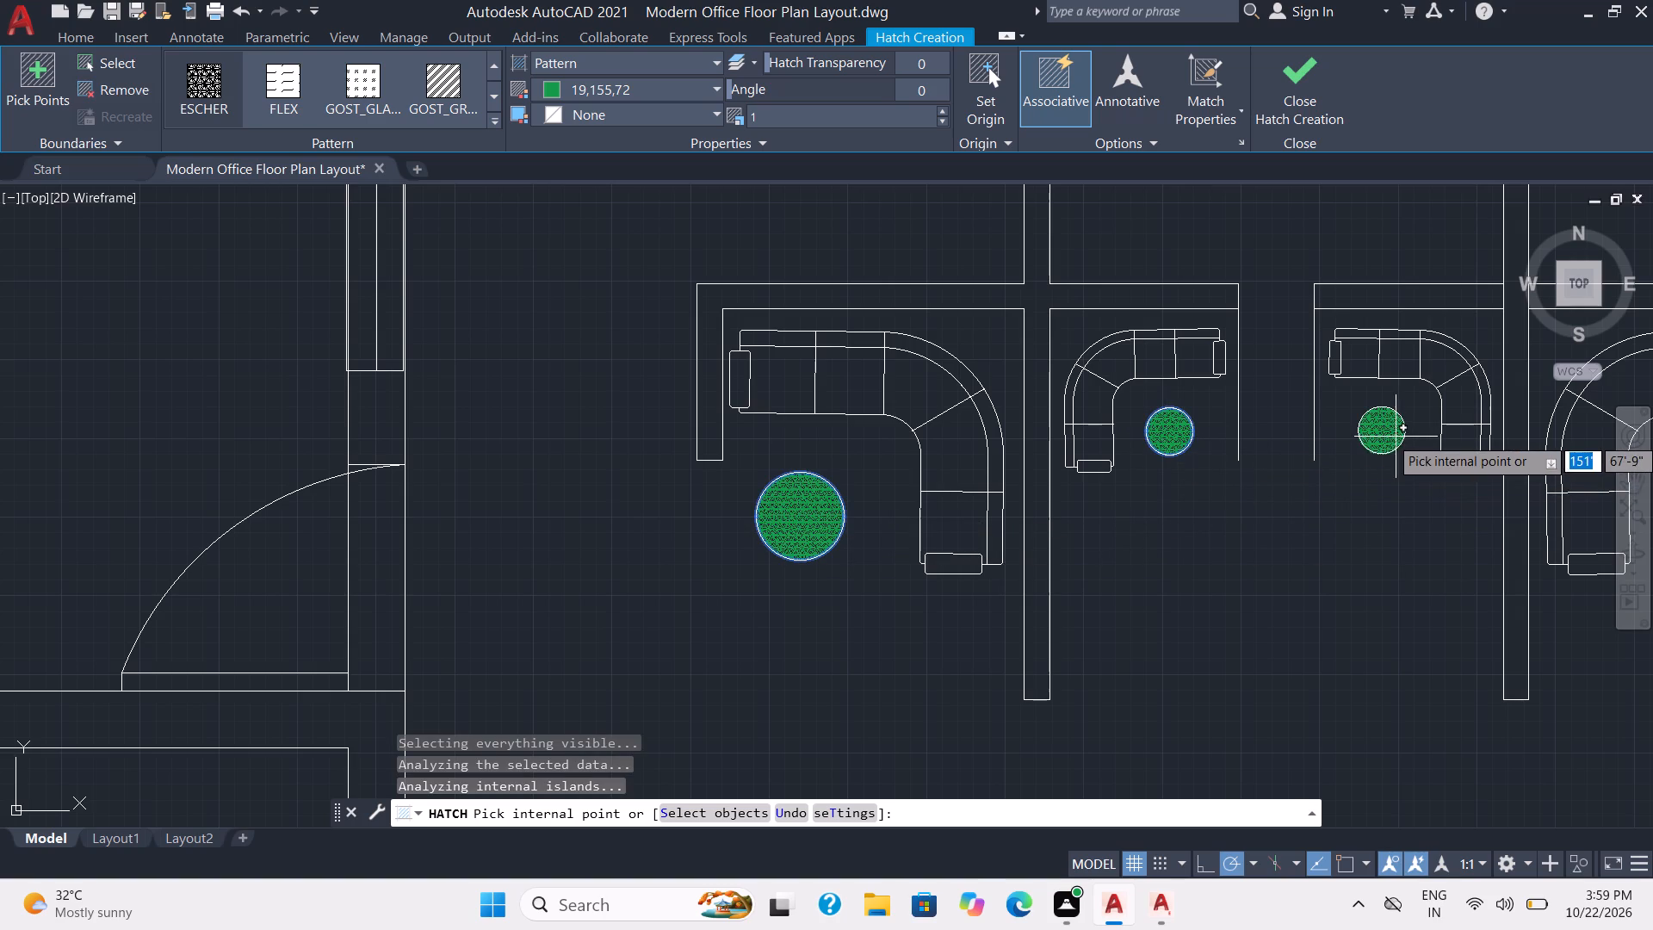
pyautogui.click(1390, 437)
pyautogui.scroll(-2, 1334, 513)
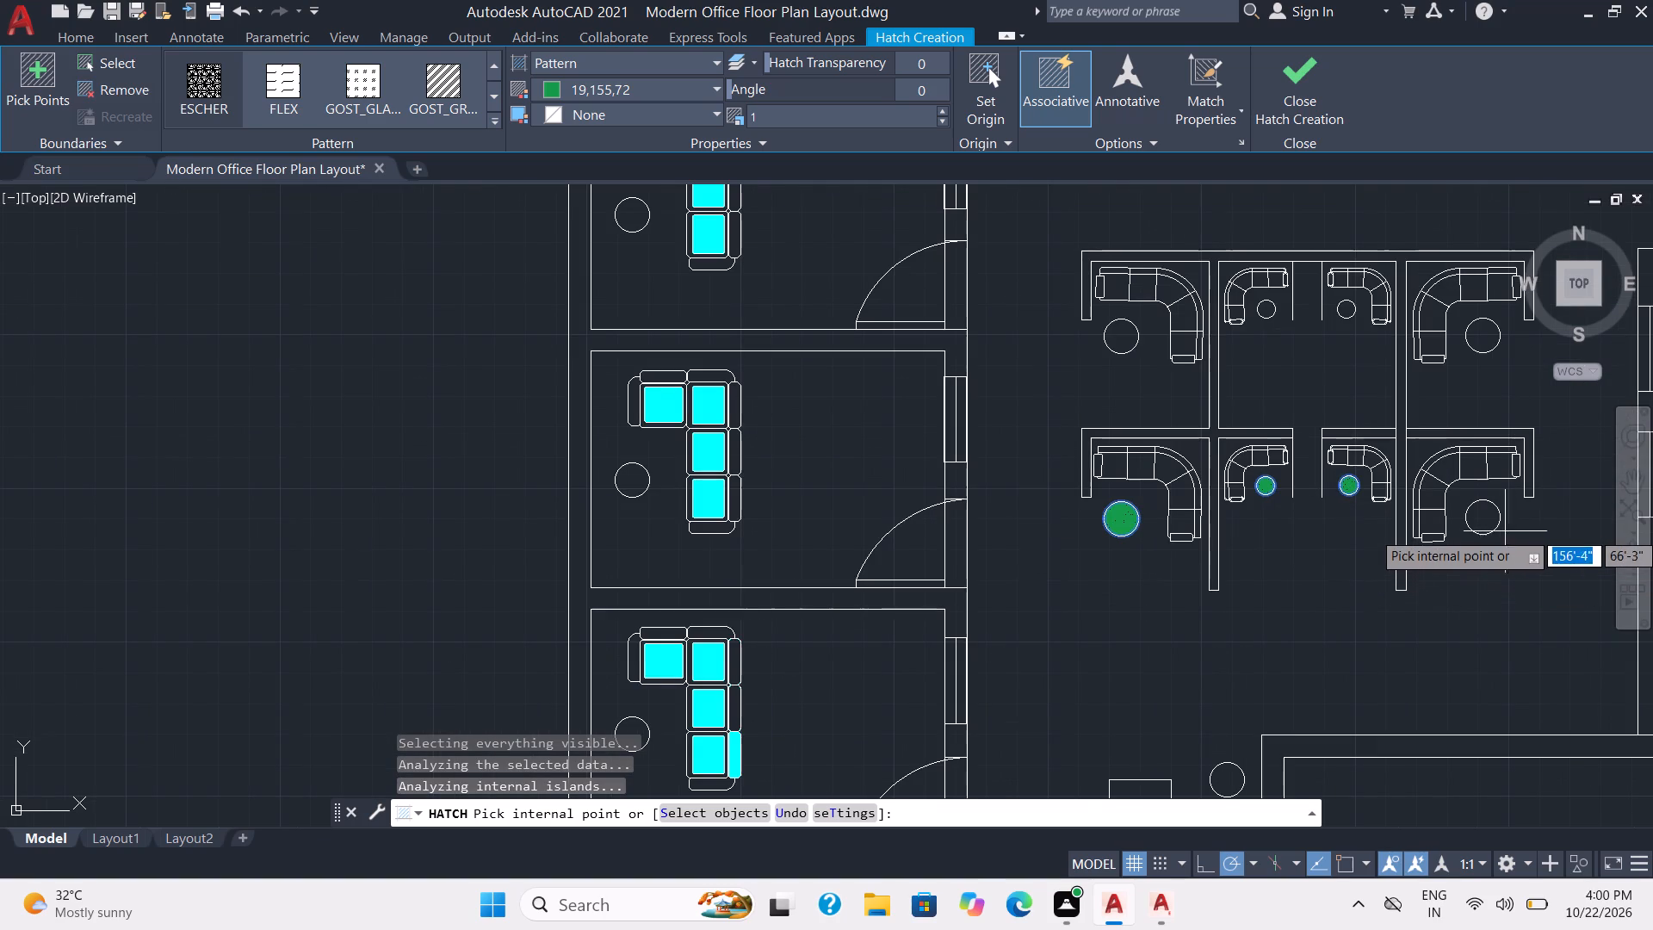
pyautogui.click(1487, 524)
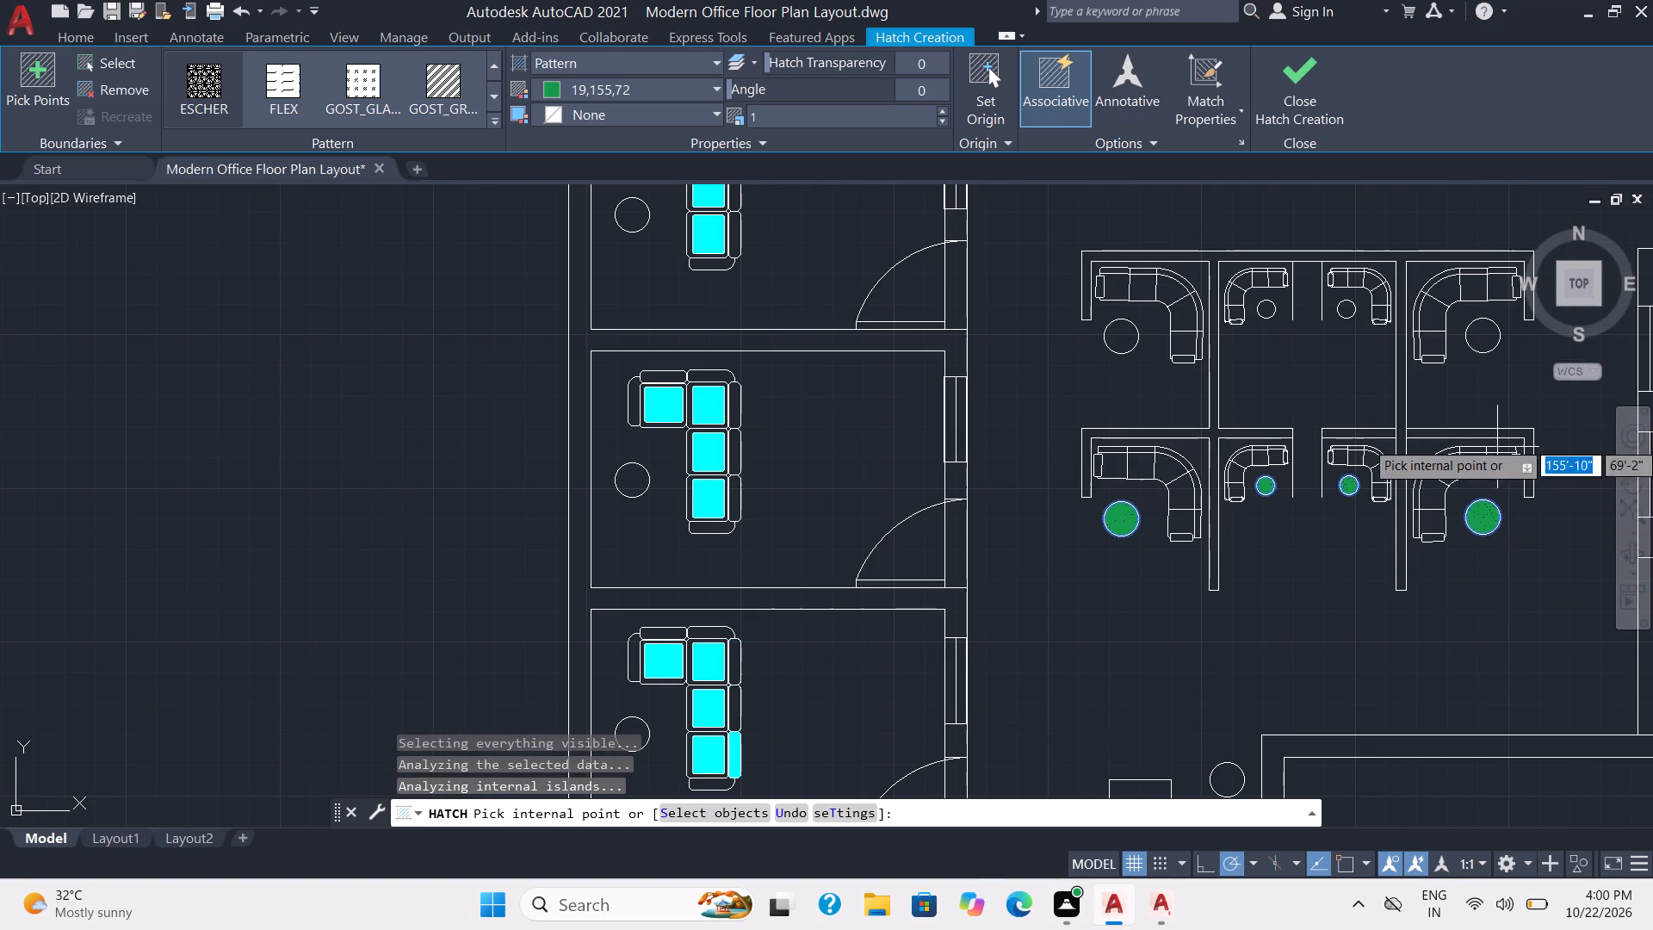
pyautogui.click(1489, 344)
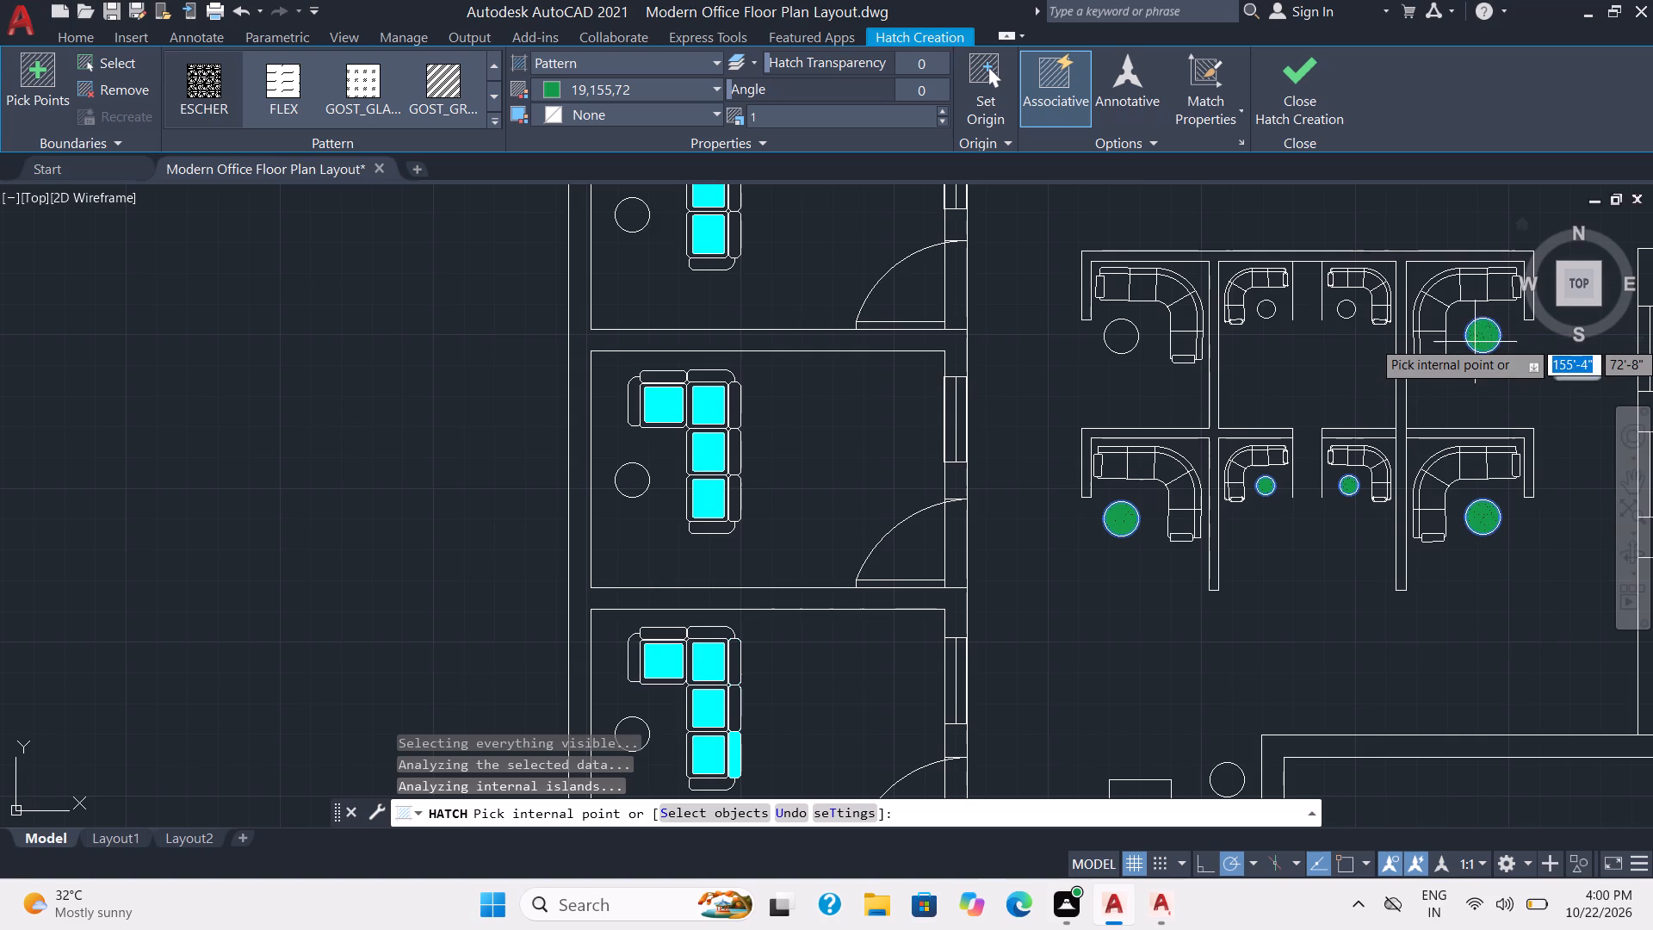
pyautogui.click(1352, 313)
pyautogui.click(1269, 307)
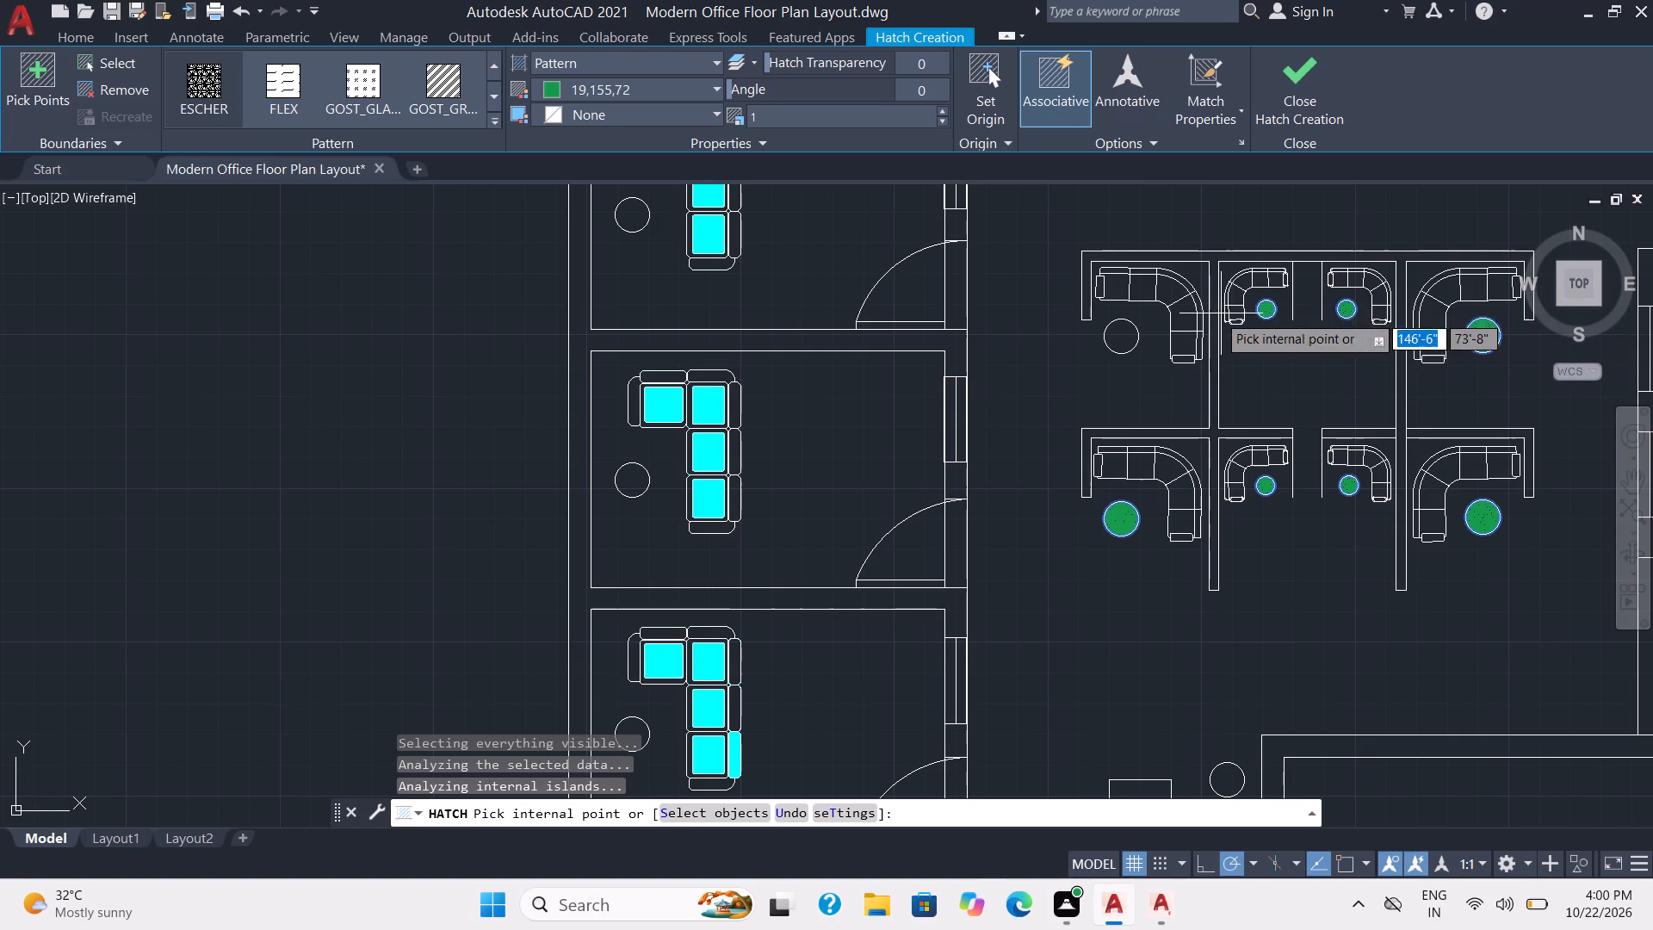
pyautogui.click(1118, 343)
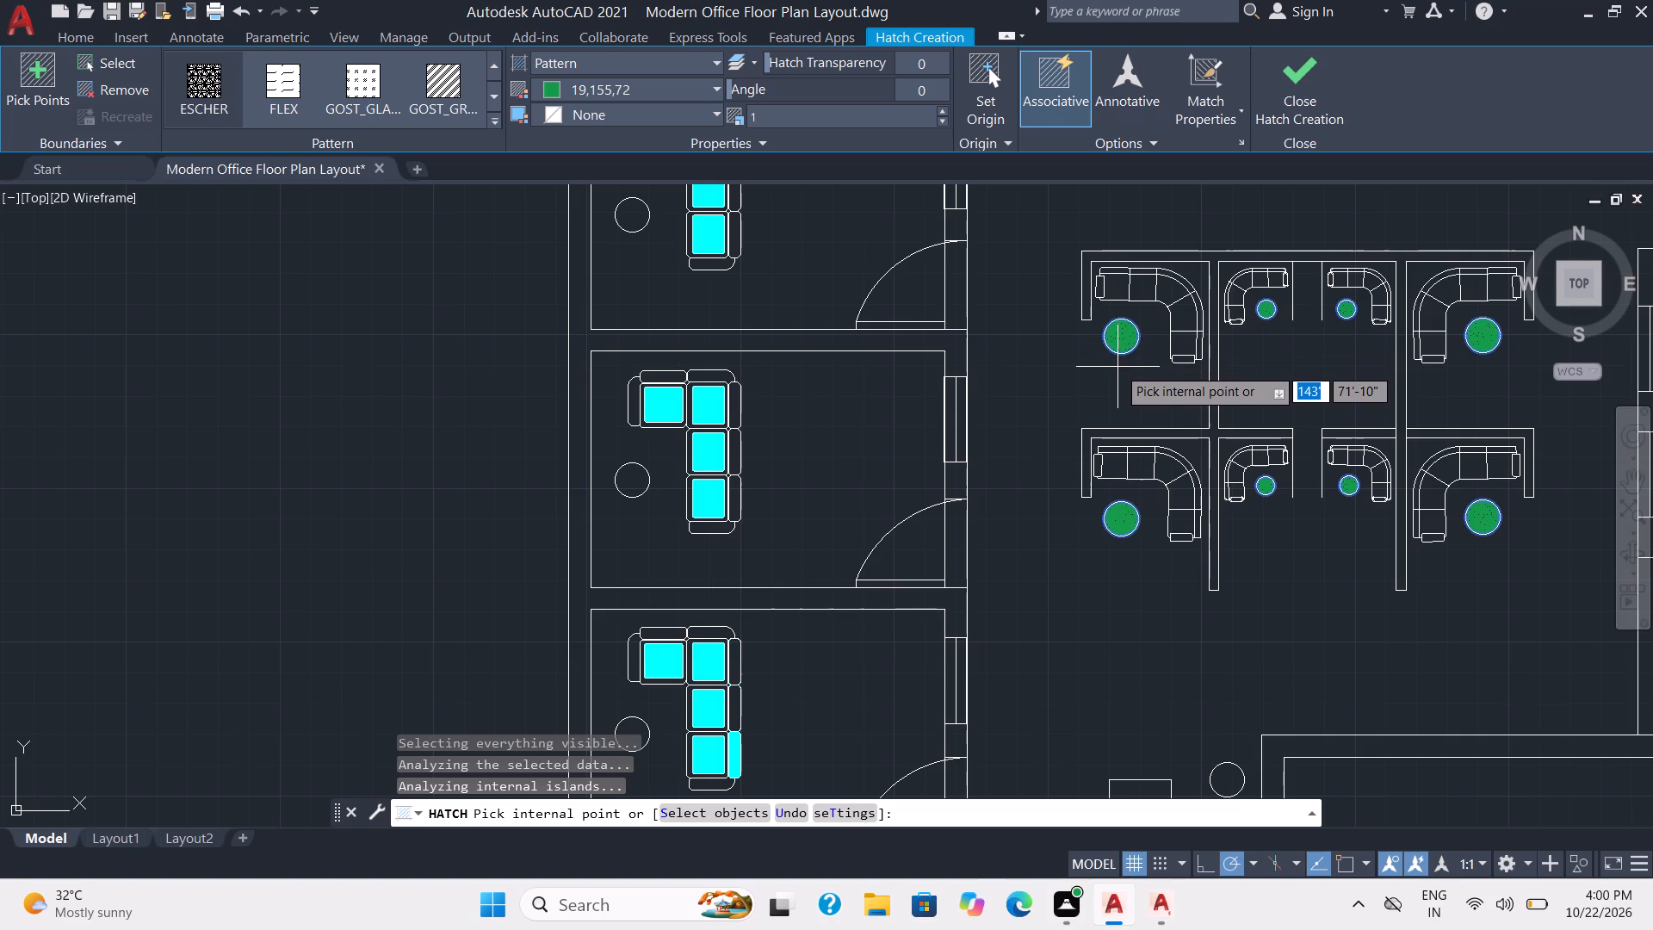
pyautogui.scroll(-1, 1136, 418)
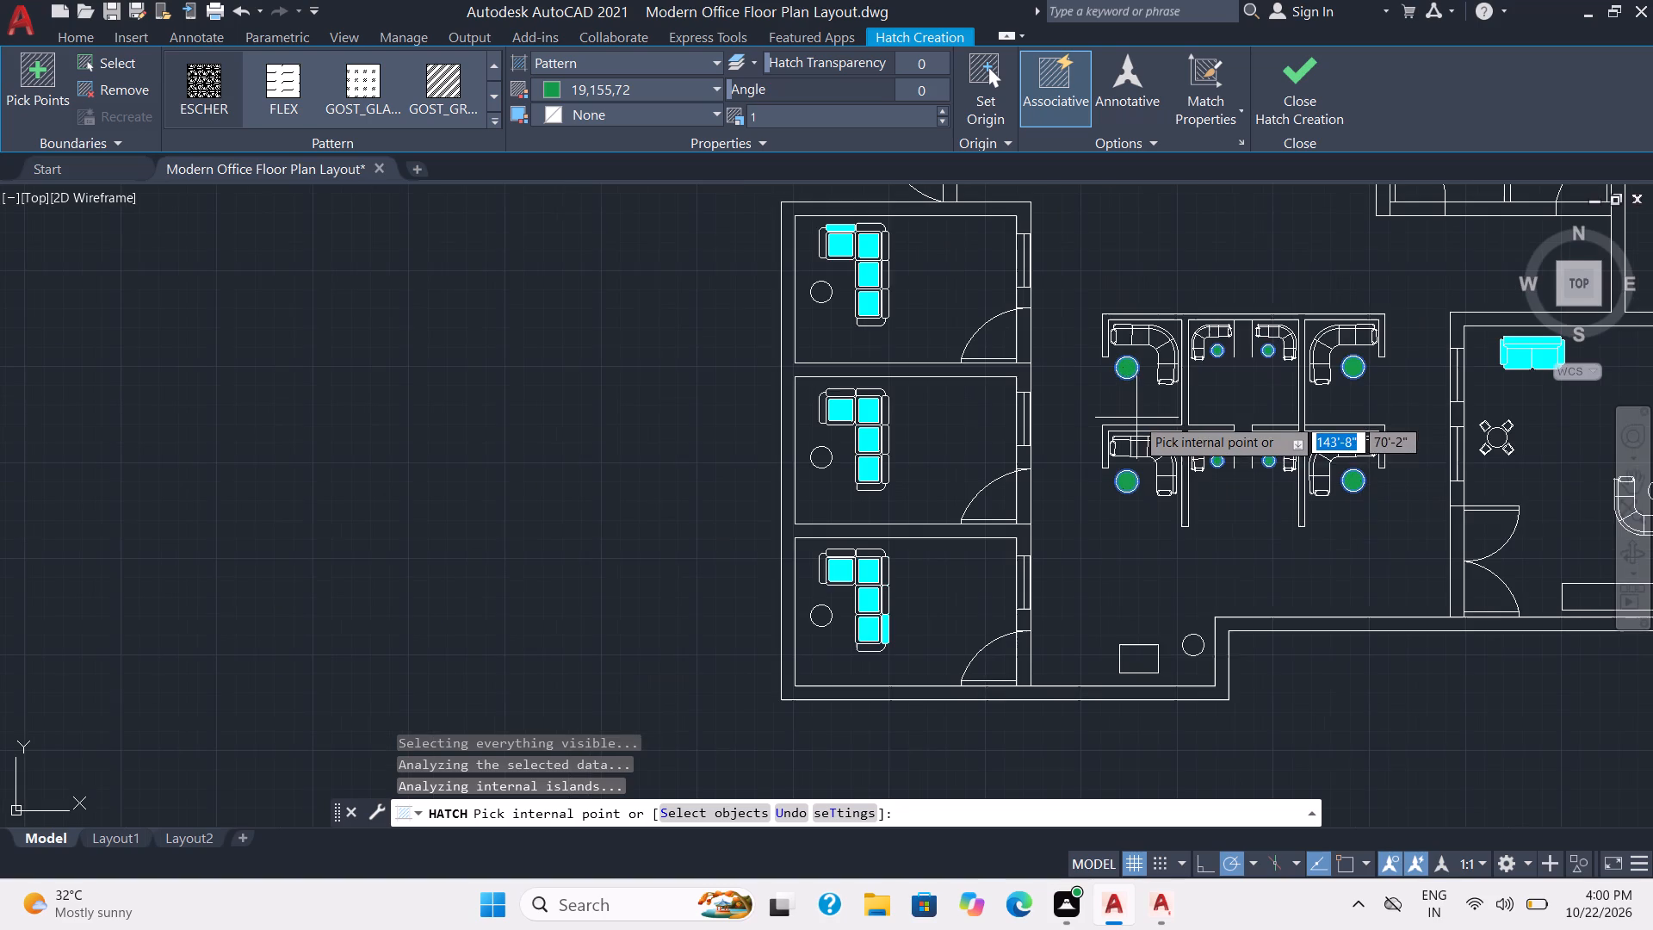
pyautogui.click(1304, 81)
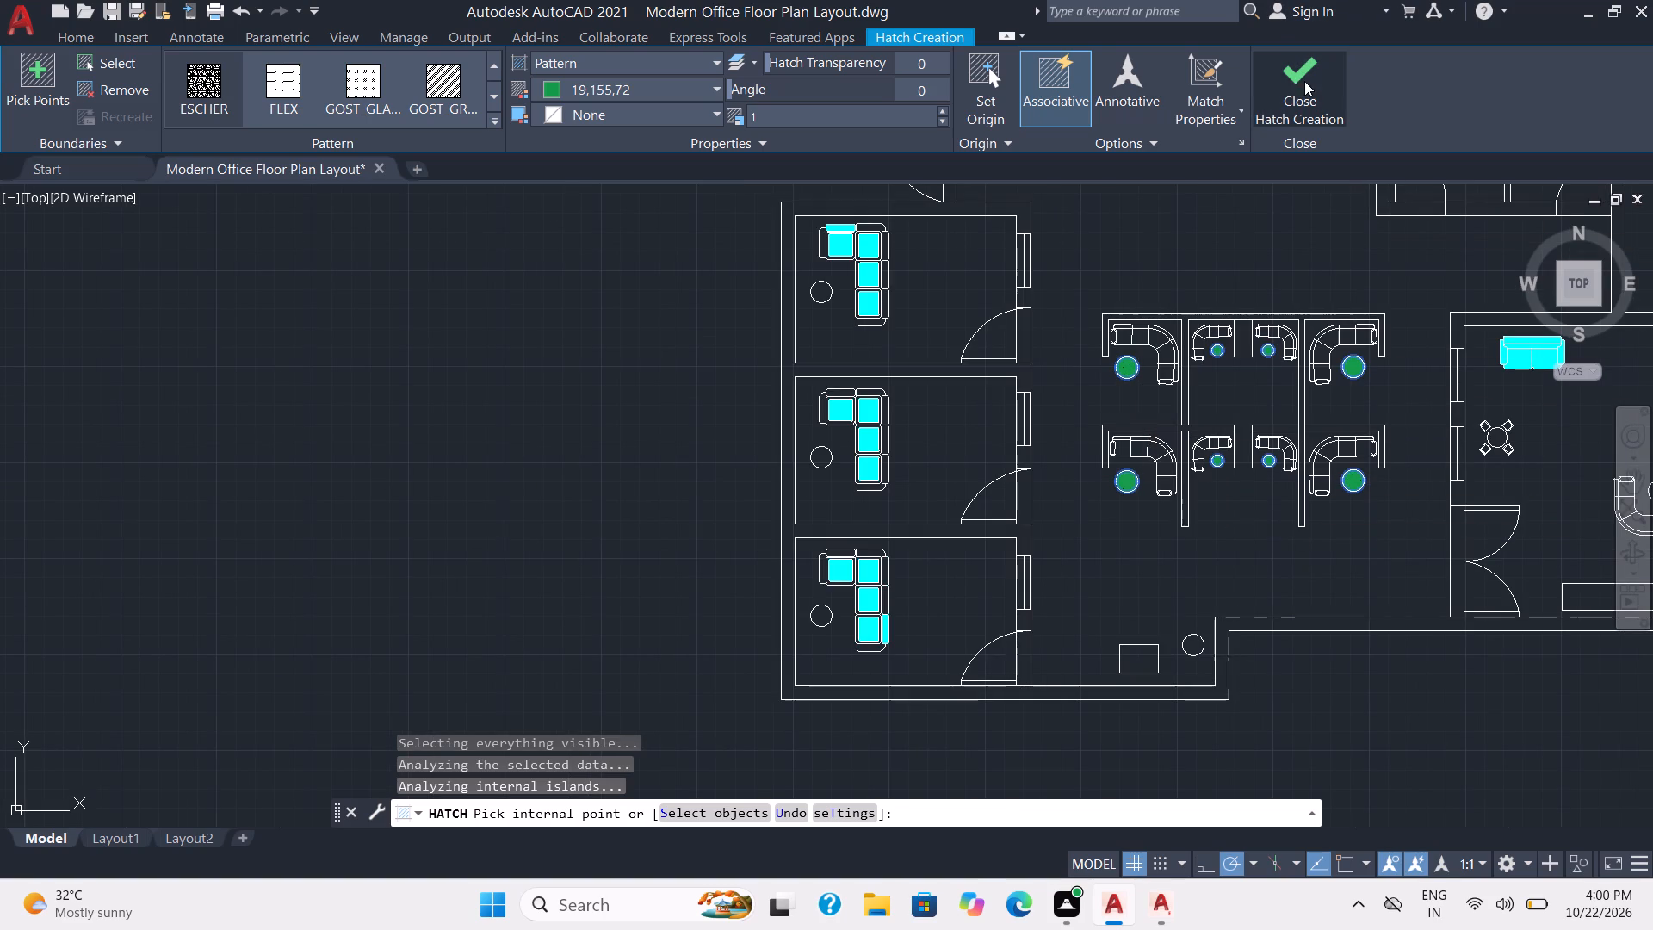
# Fill the circles beside the L-shaped sofas in the three stacked offices with an ESCHER pattern hatch in dark blue 34,52,110.
pyautogui.click(202, 115)
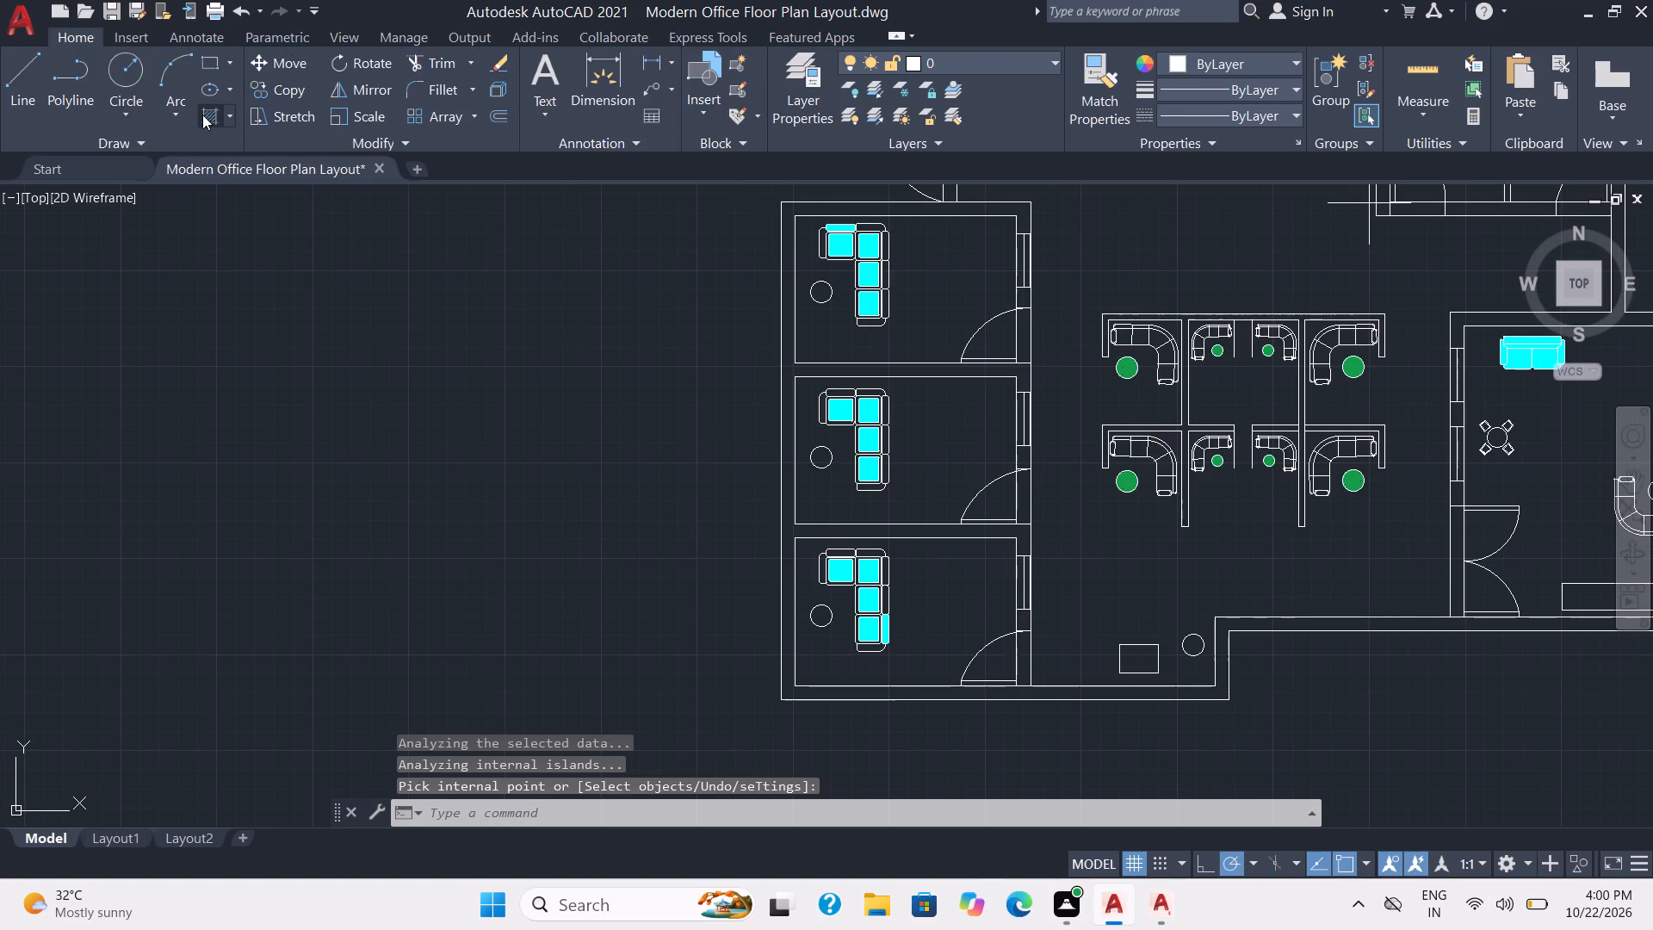
pyautogui.click(696, 94)
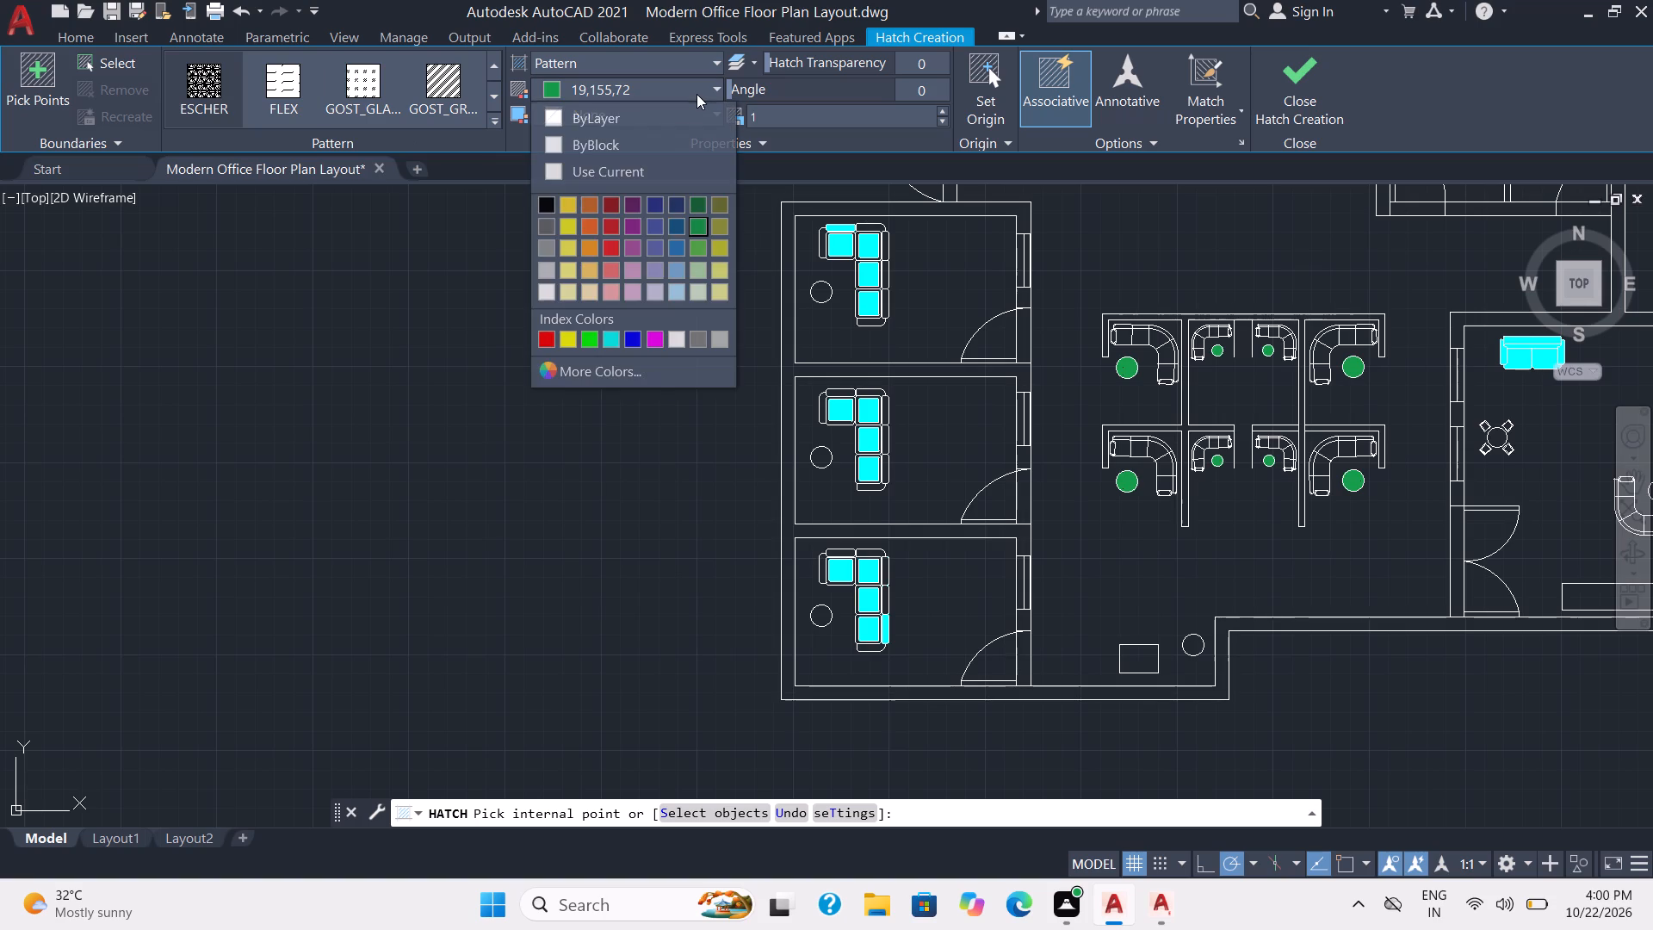
pyautogui.click(680, 204)
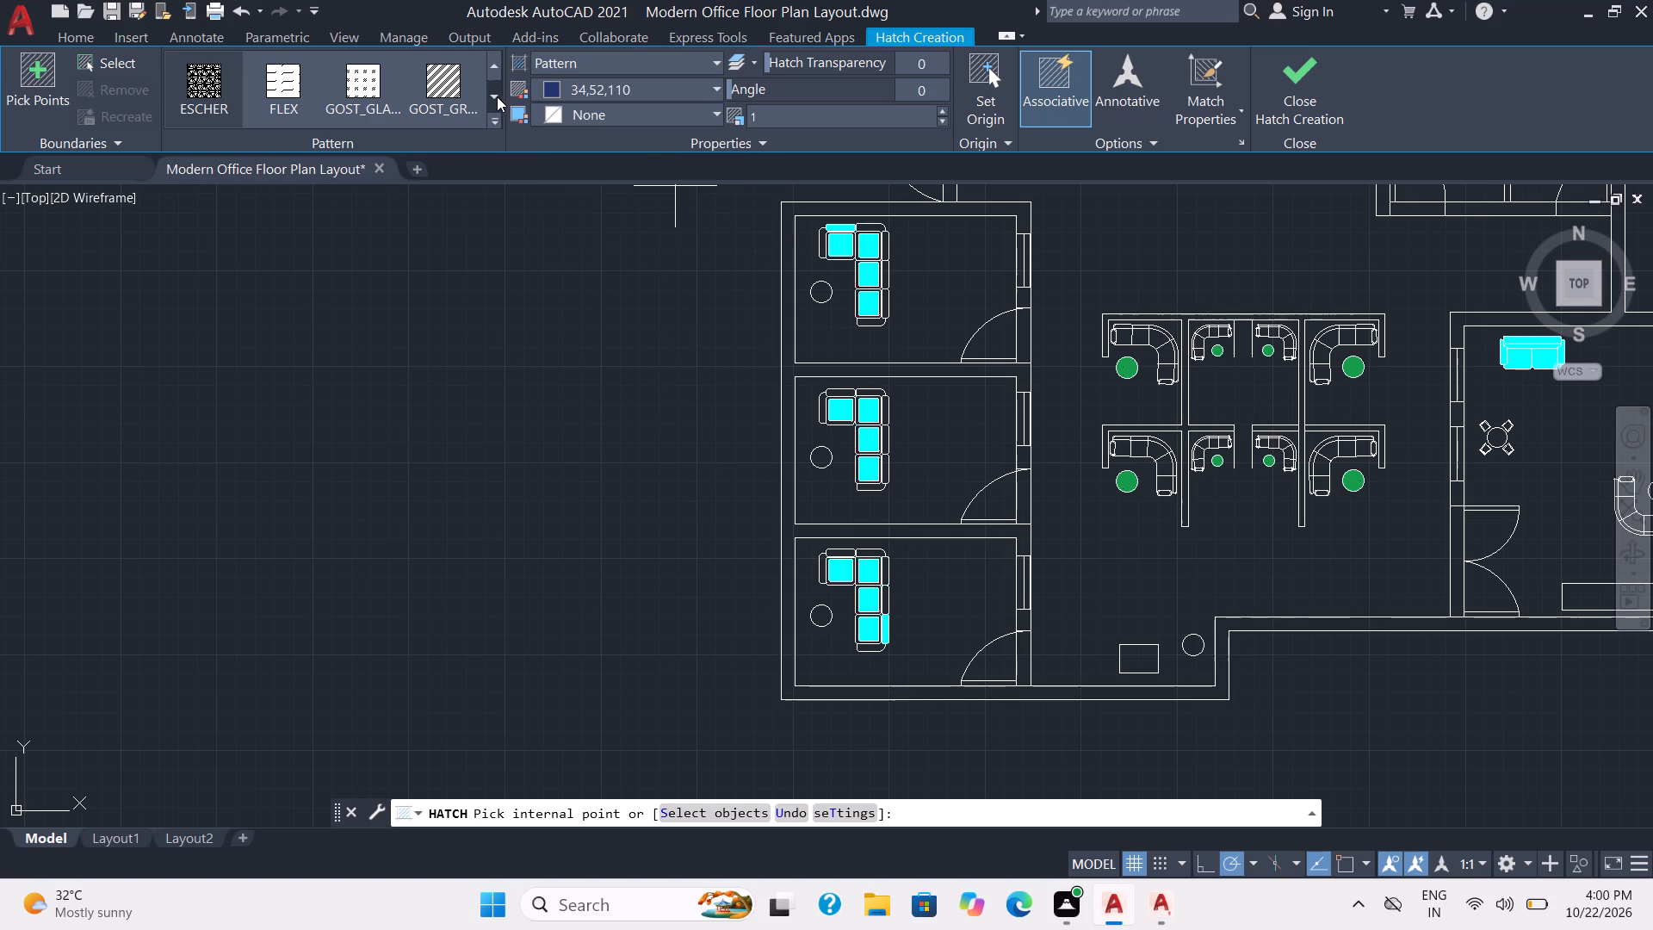
pyautogui.click(495, 98)
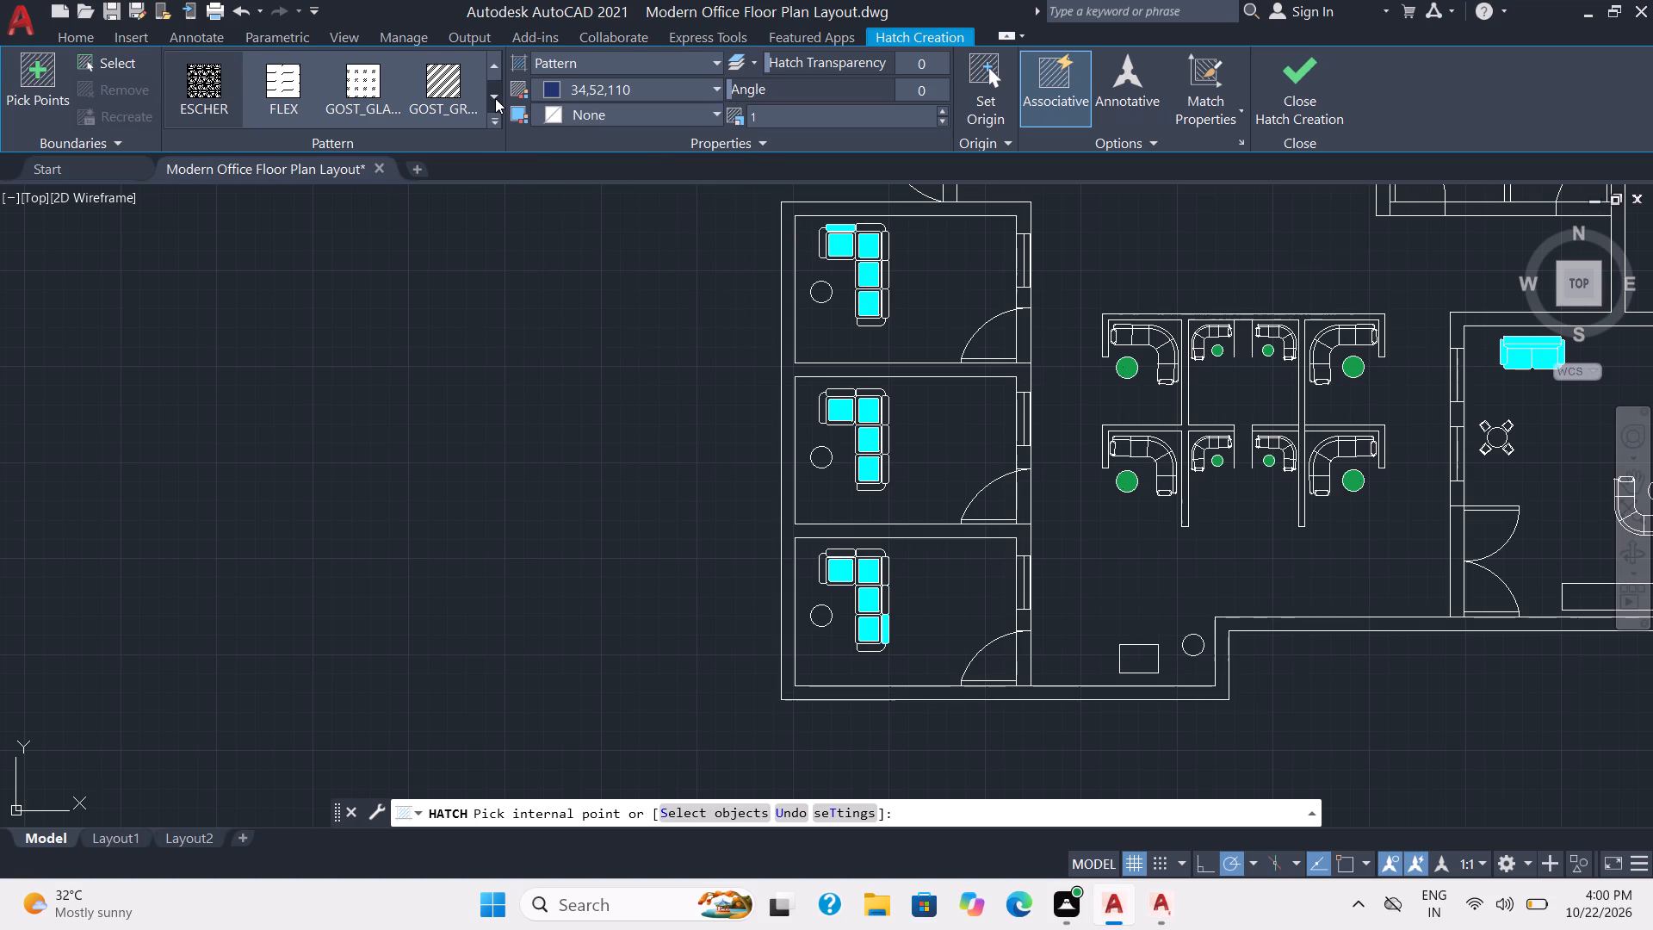
pyautogui.click(496, 115)
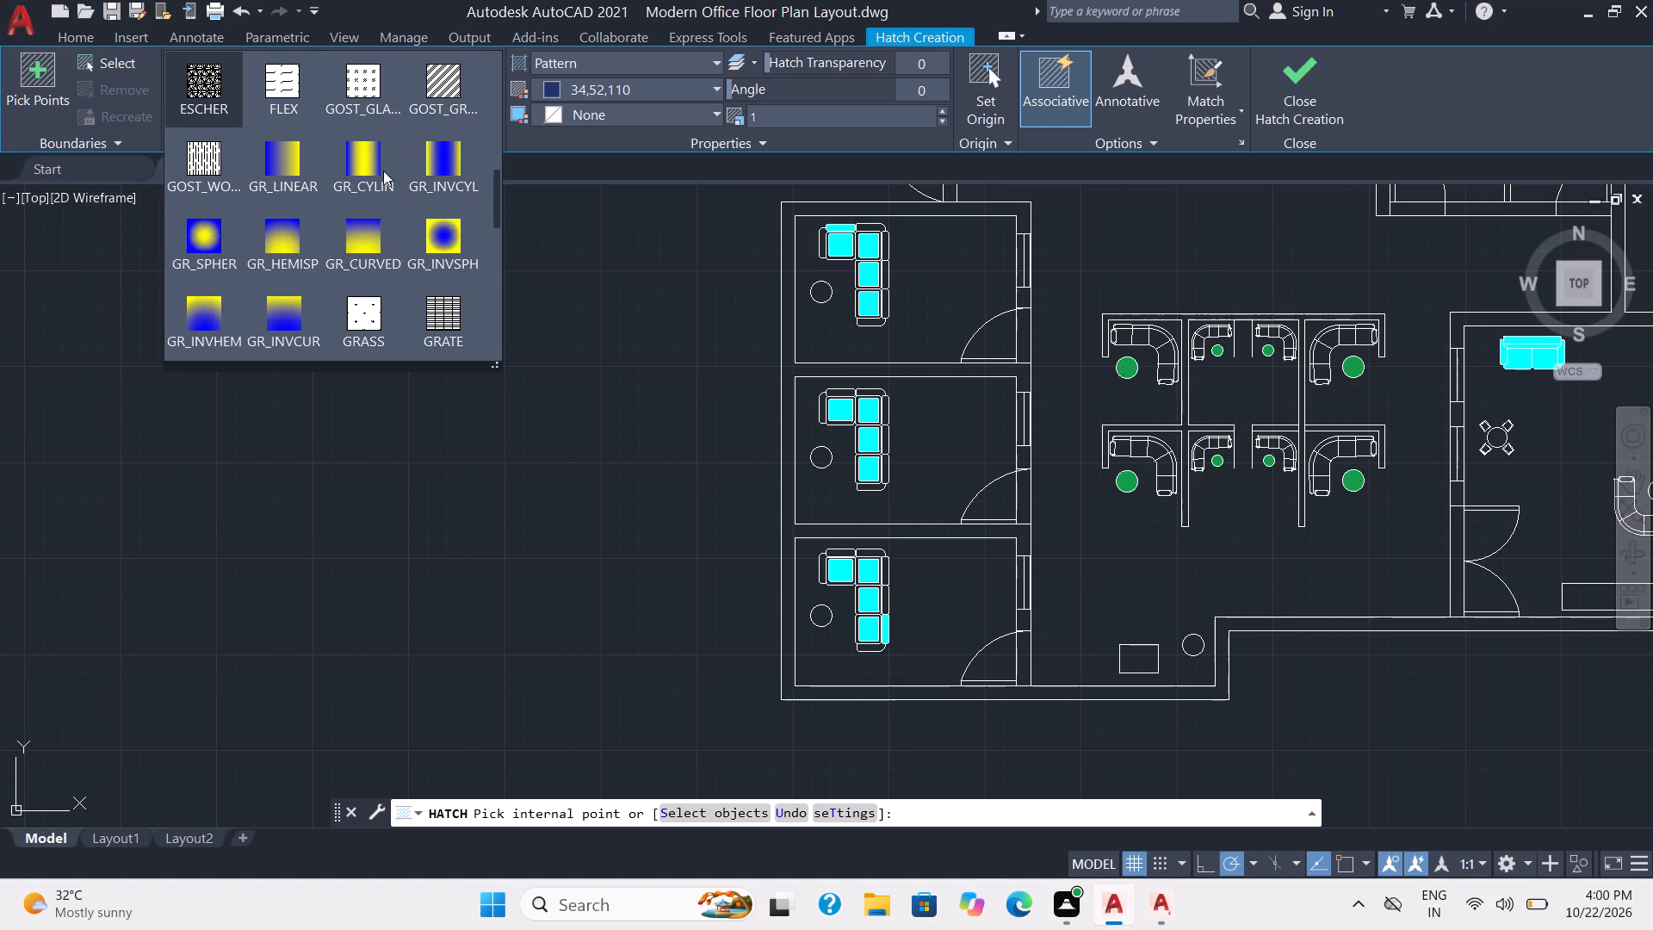
pyautogui.click(233, 106)
pyautogui.scroll(-2, 747, 704)
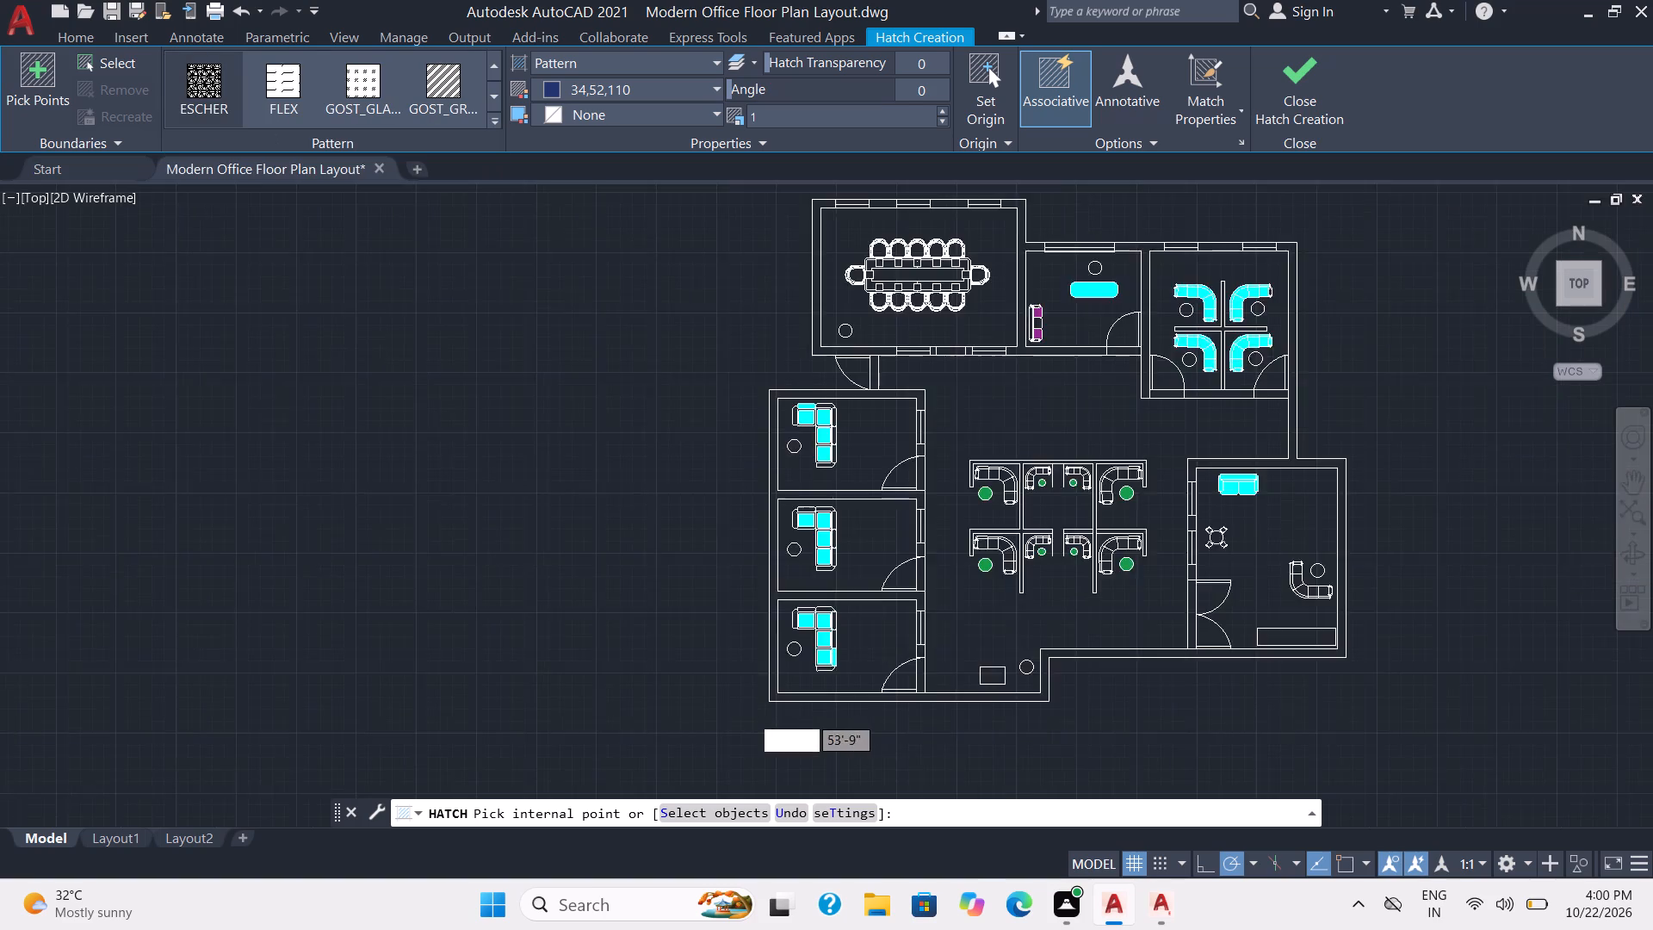
pyautogui.scroll(3, 964, 597)
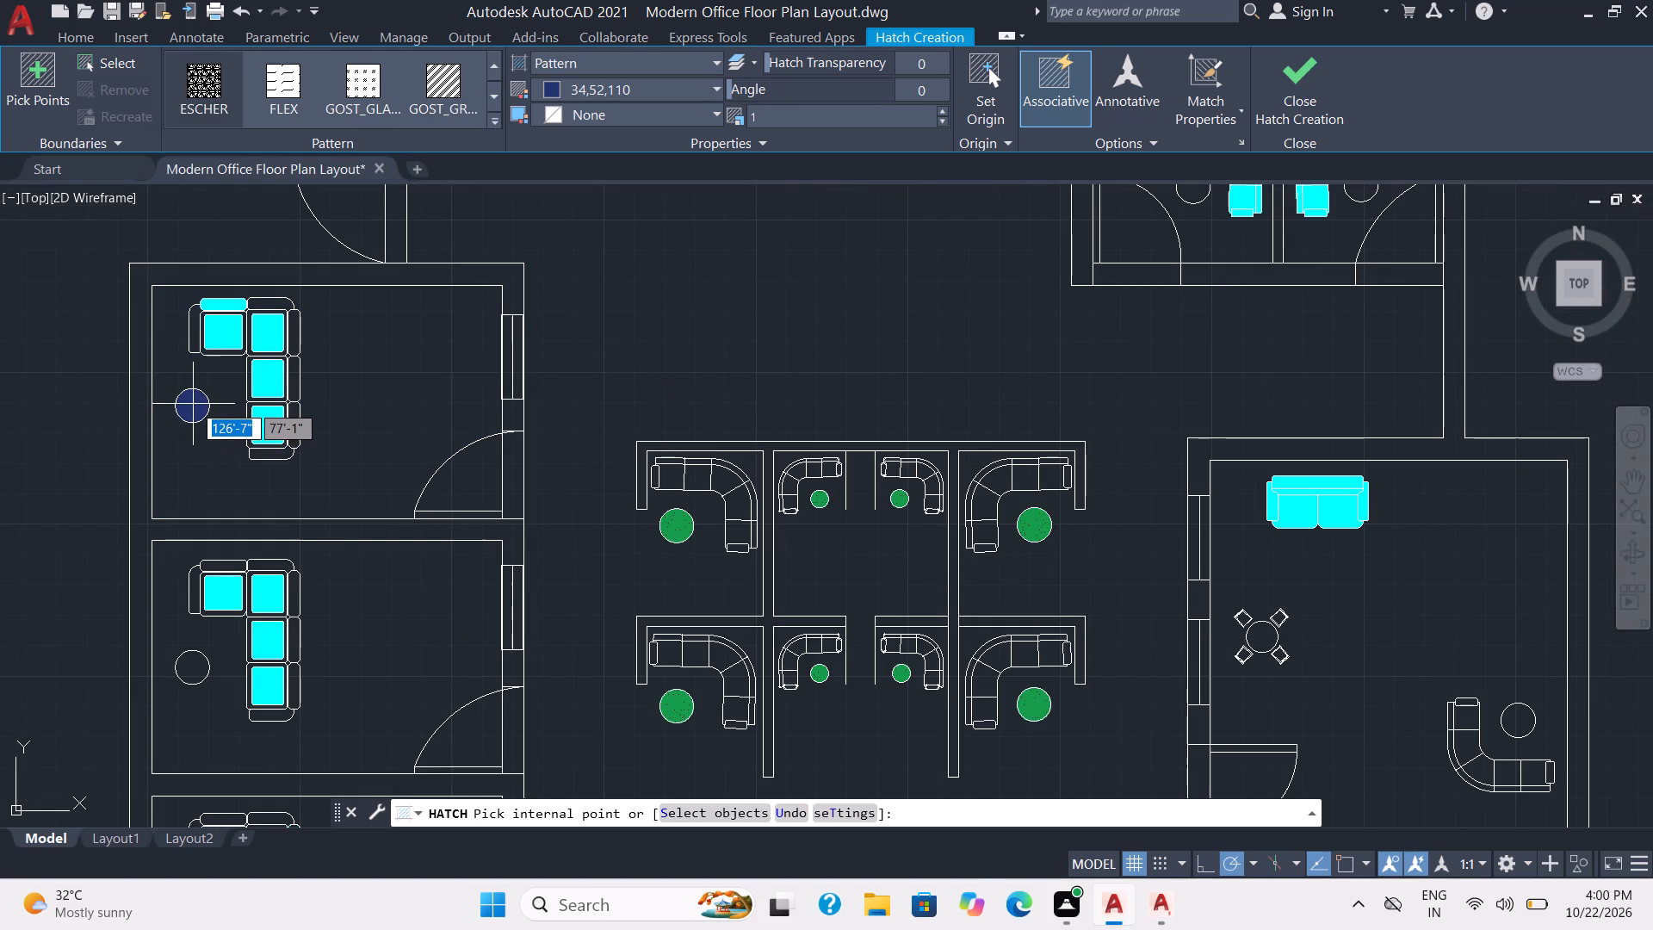
pyautogui.click(193, 404)
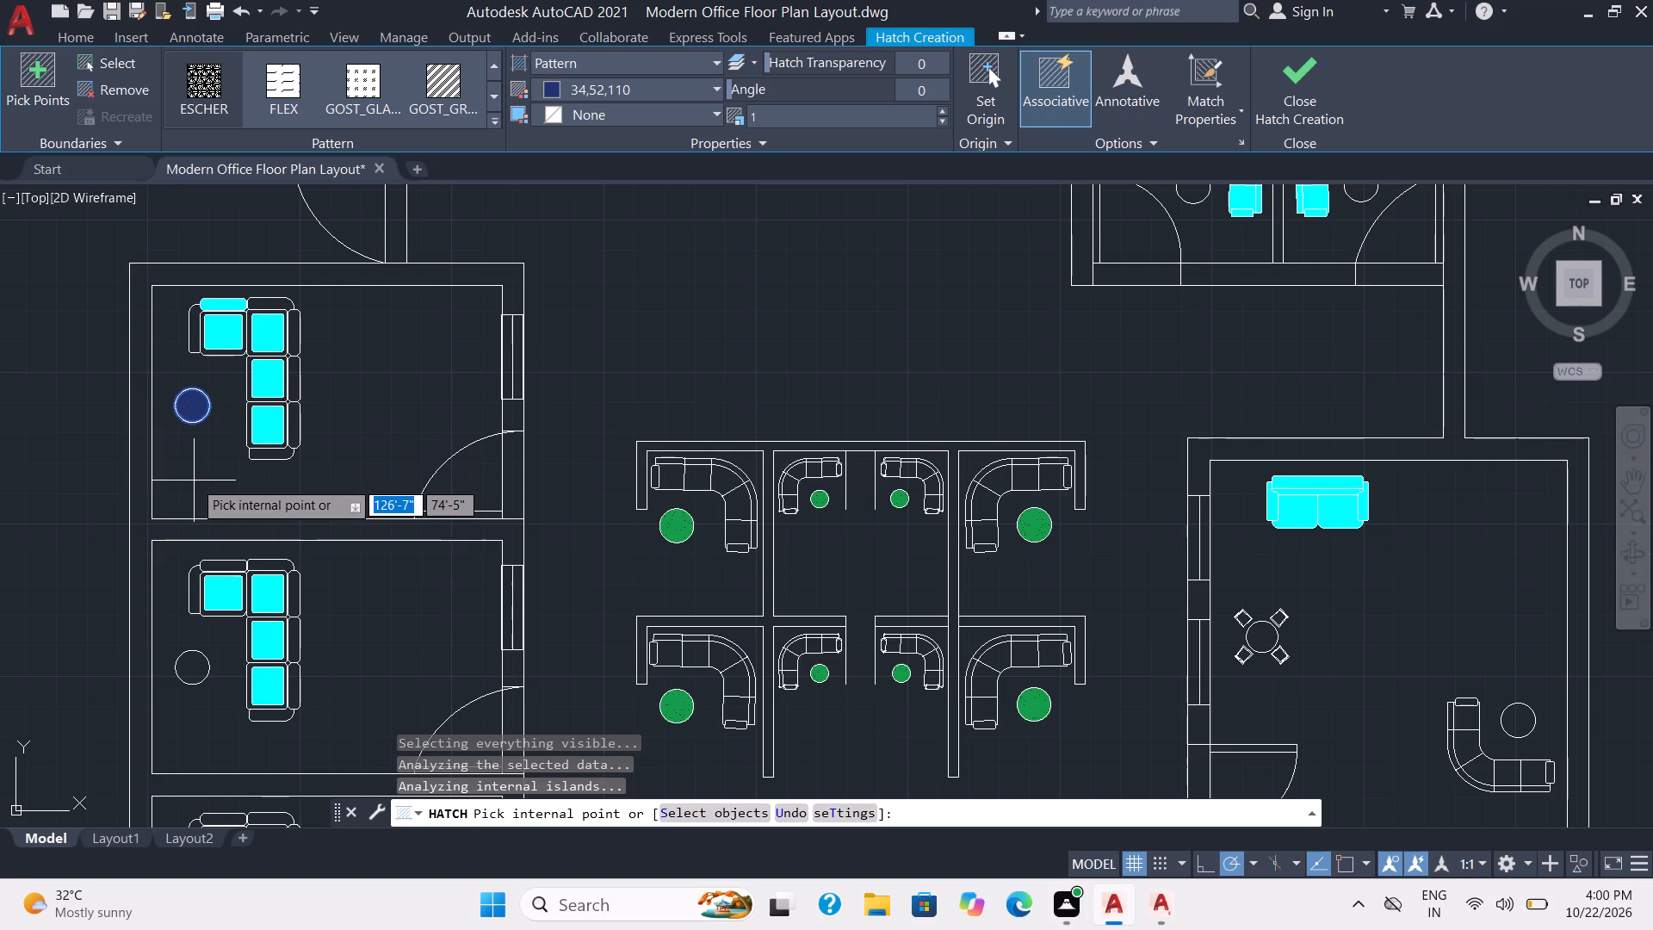
pyautogui.scroll(2, 194, 480)
pyautogui.scroll(-2, 195, 474)
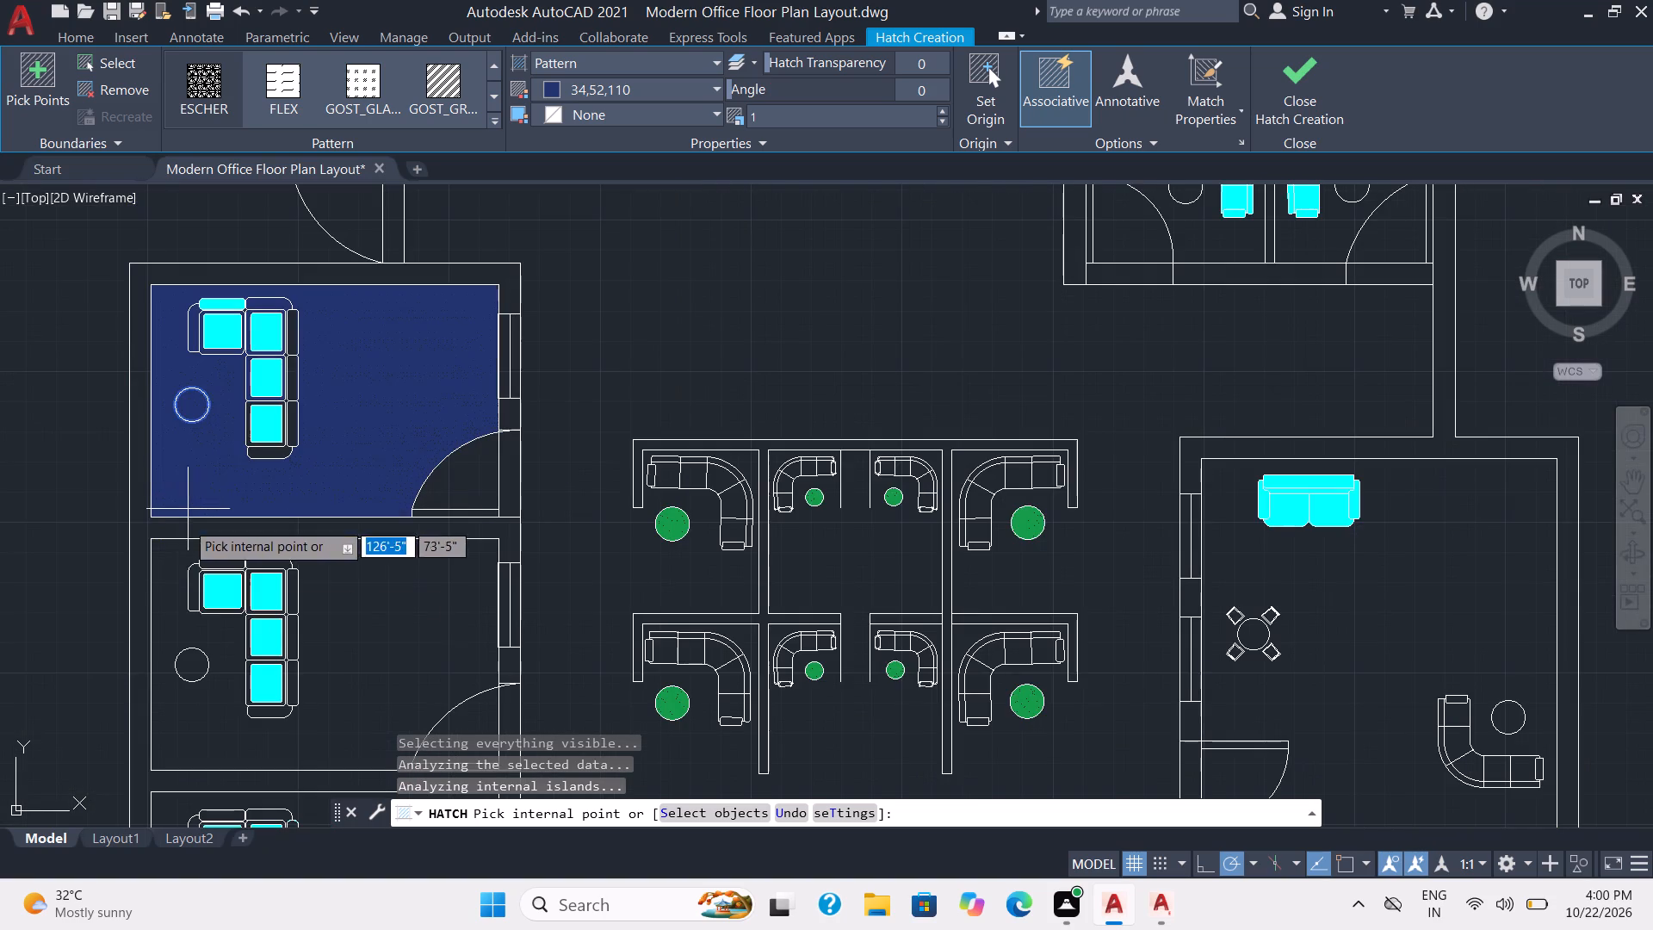
pyautogui.click(194, 666)
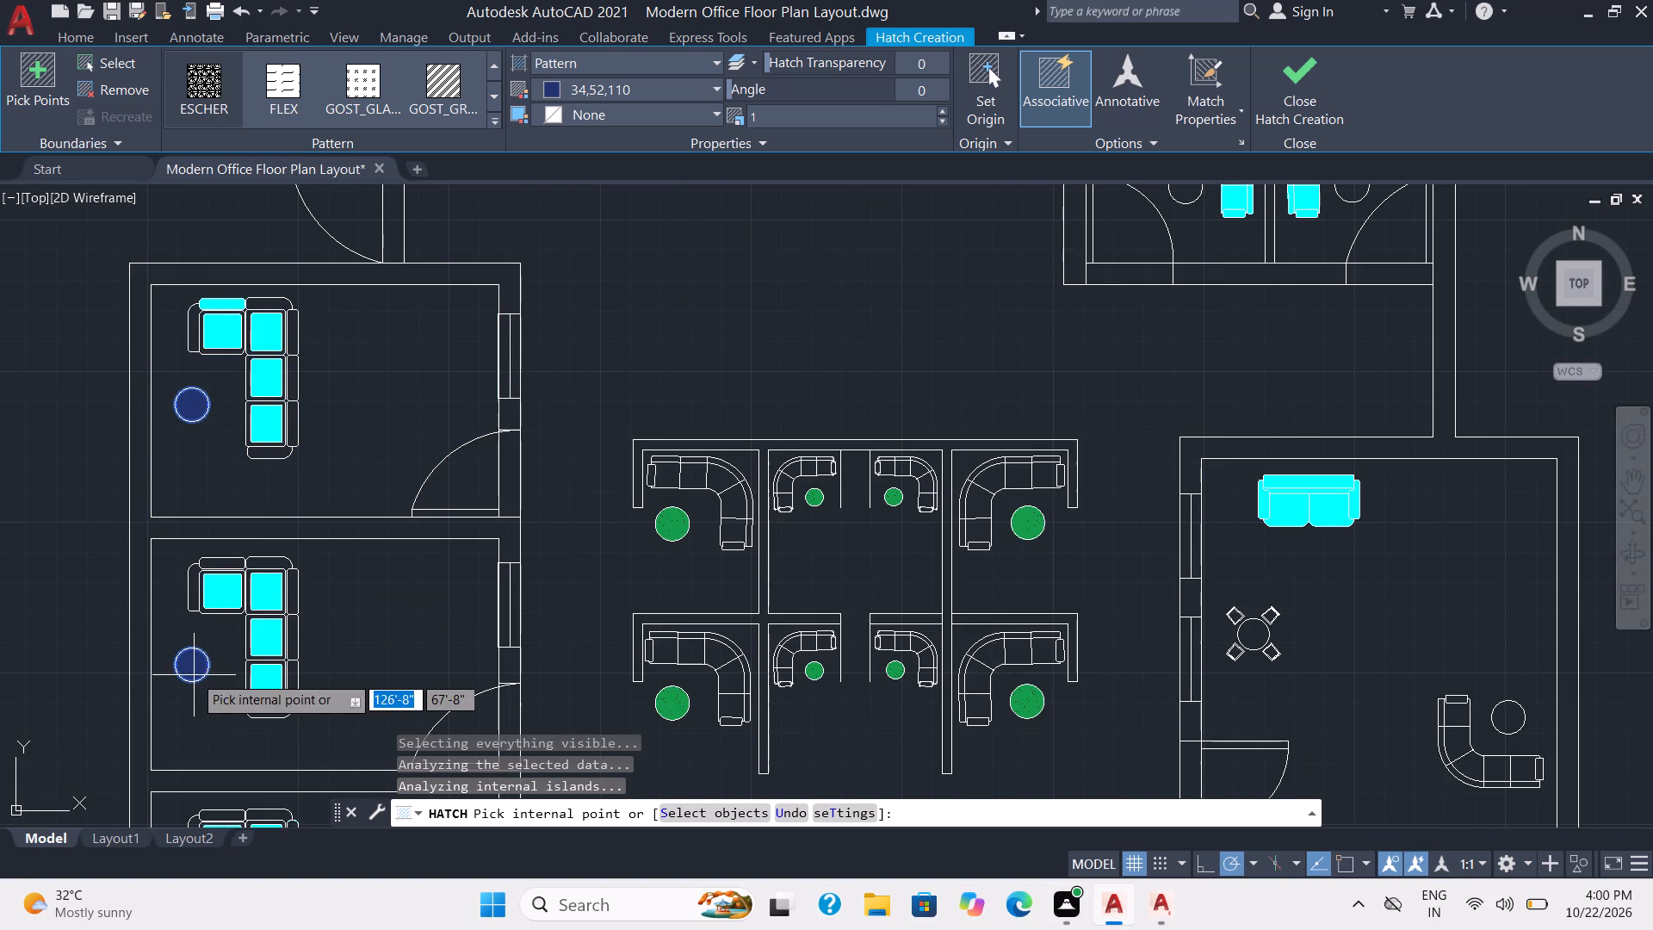
pyautogui.moveTo(195, 676); pyautogui.dragTo(406, 402, button='middle')
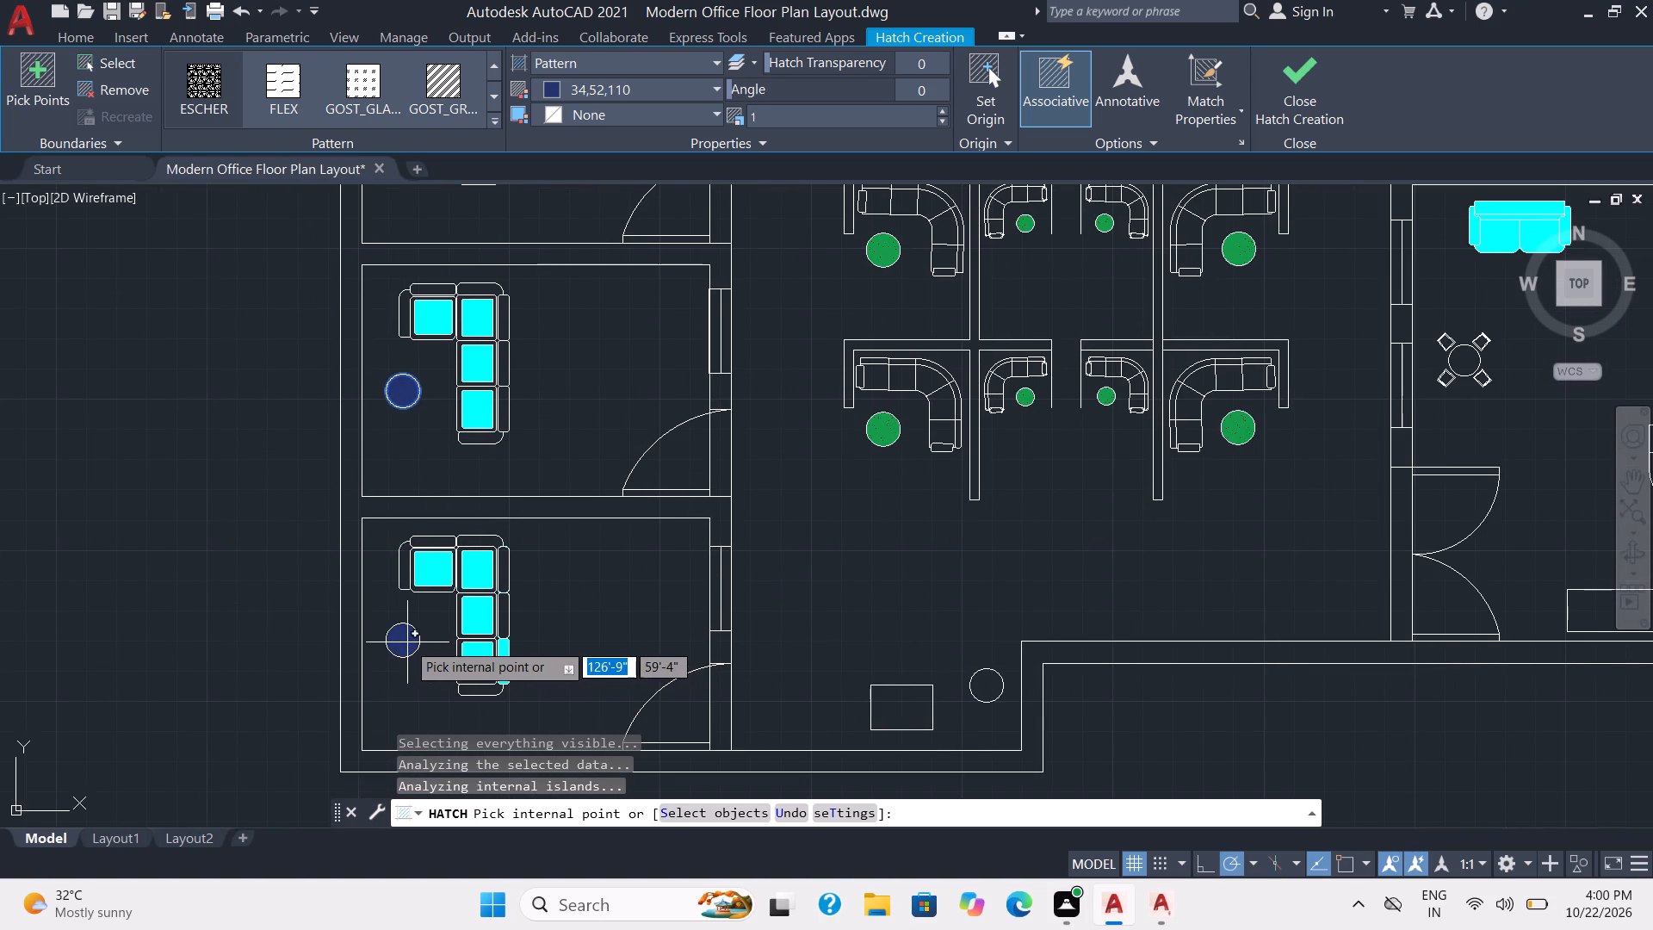
pyautogui.click(406, 642)
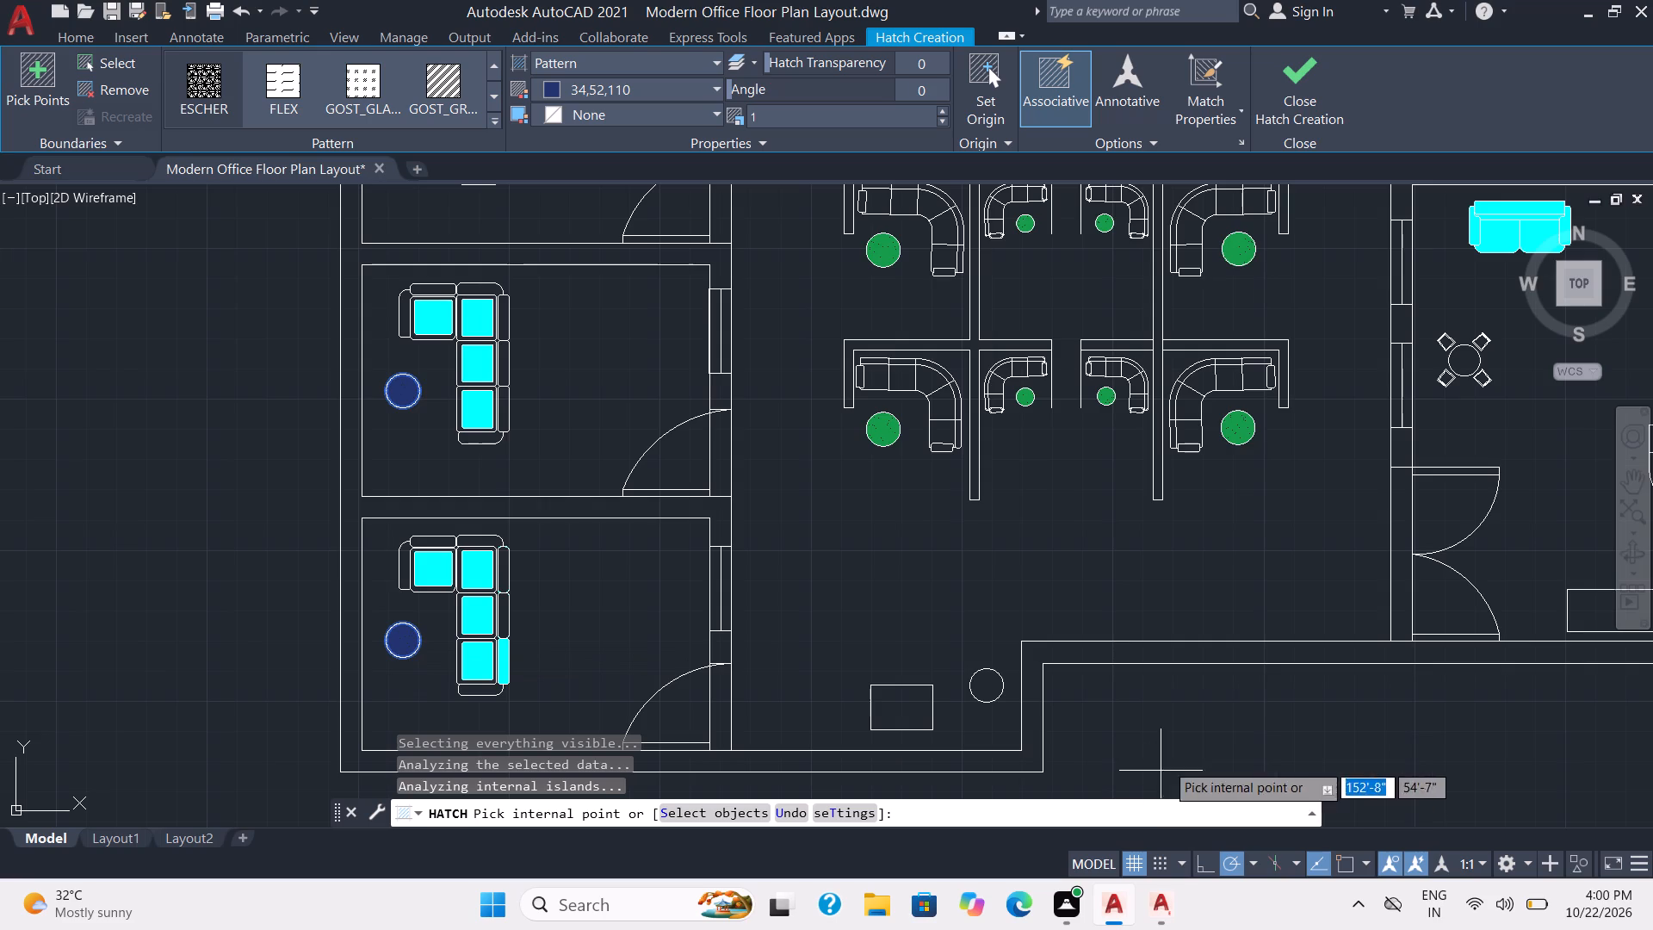
# Fill the circle beside the curved sofa in the double-door room with the same dark blue ESCHER hatch.
pyautogui.scroll(-2, 1229, 599)
pyautogui.moveTo(1269, 573); pyautogui.dragTo(873, 610, button='middle')
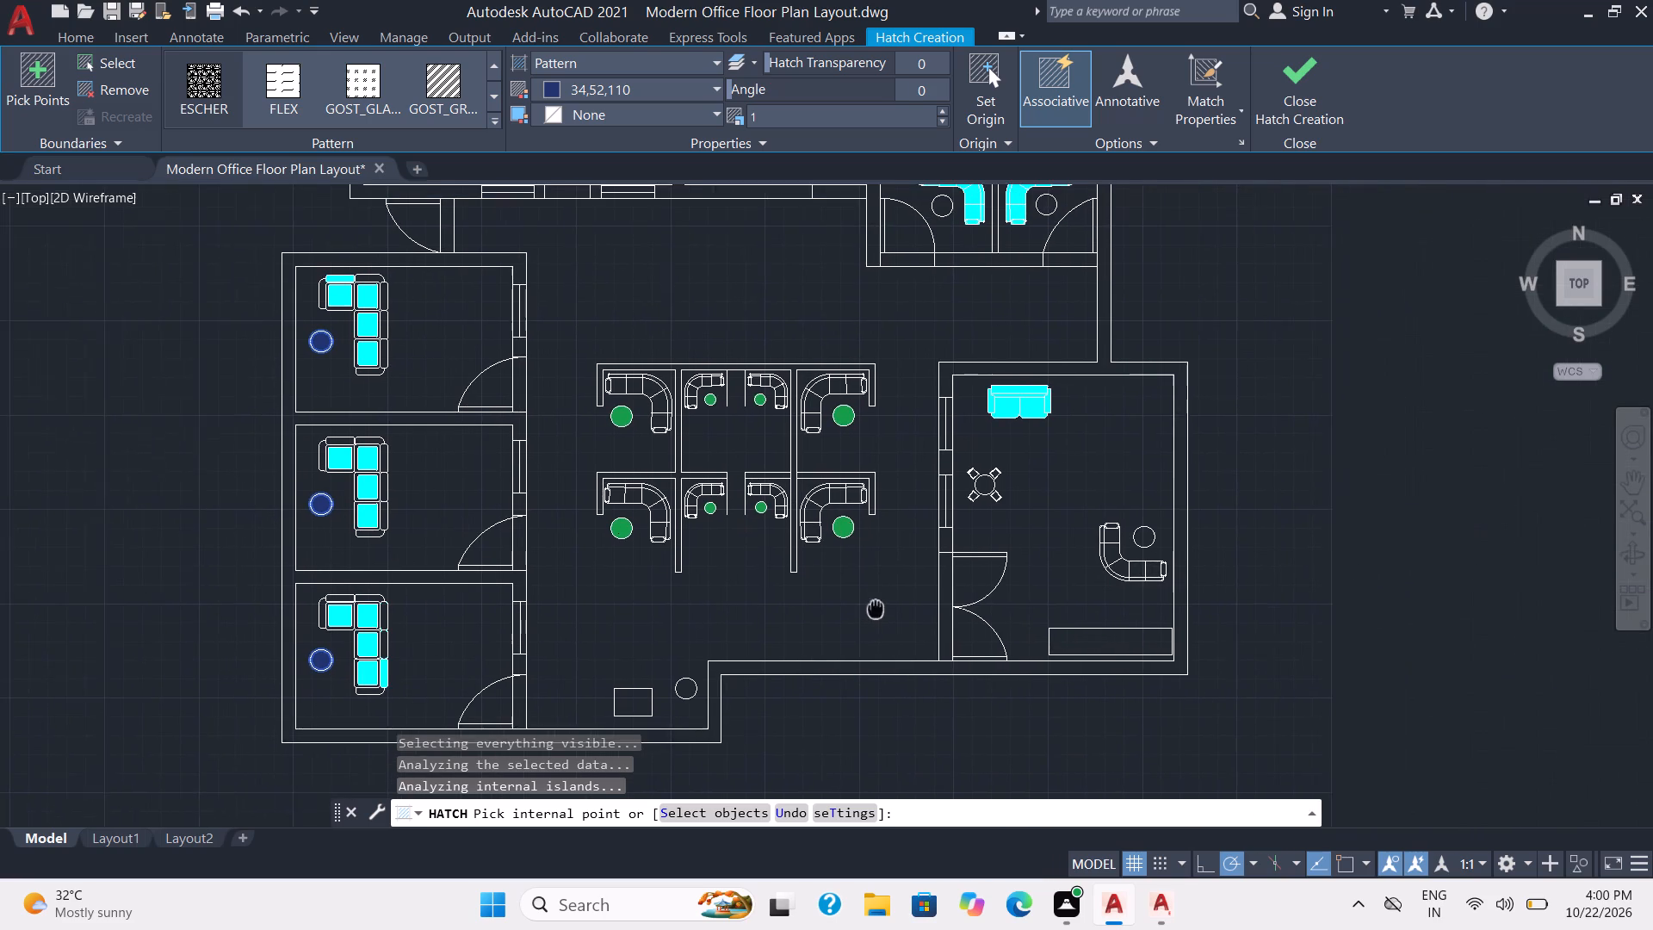
pyautogui.moveTo(873, 610); pyautogui.dragTo(870, 611, button='middle')
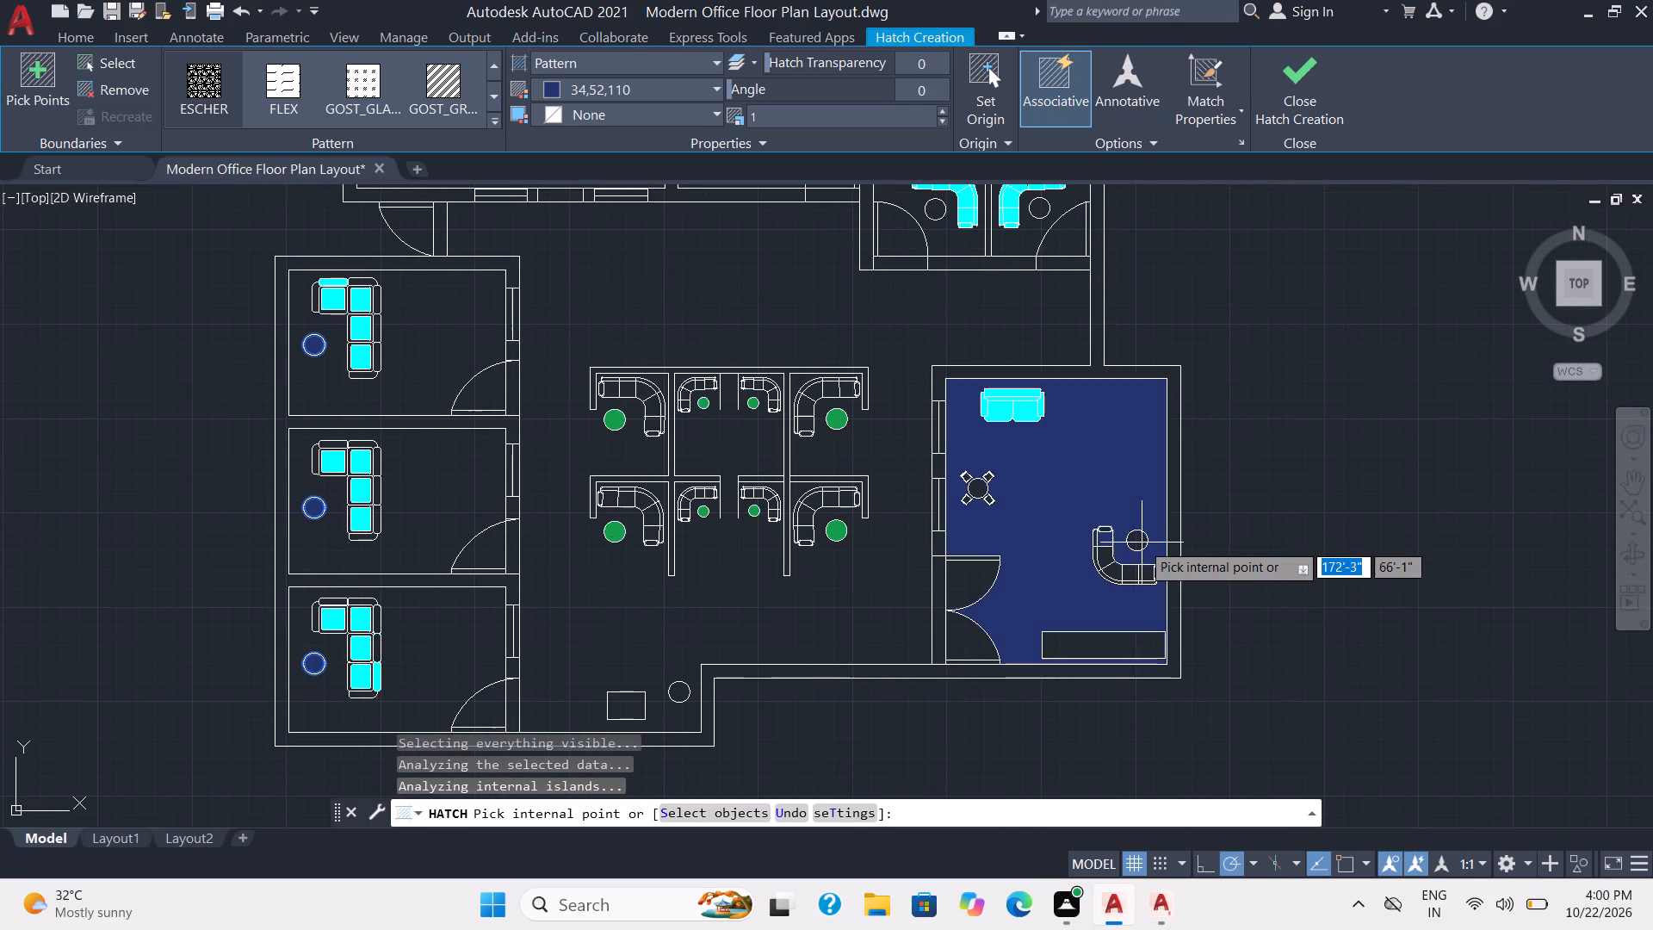
pyautogui.click(1143, 542)
# Fill the four circles in the four-cubicle room and the one above the cyan table with the dark blue hatch, and finish hatching.
pyautogui.moveTo(1115, 205); pyautogui.dragTo(1126, 375, button='middle')
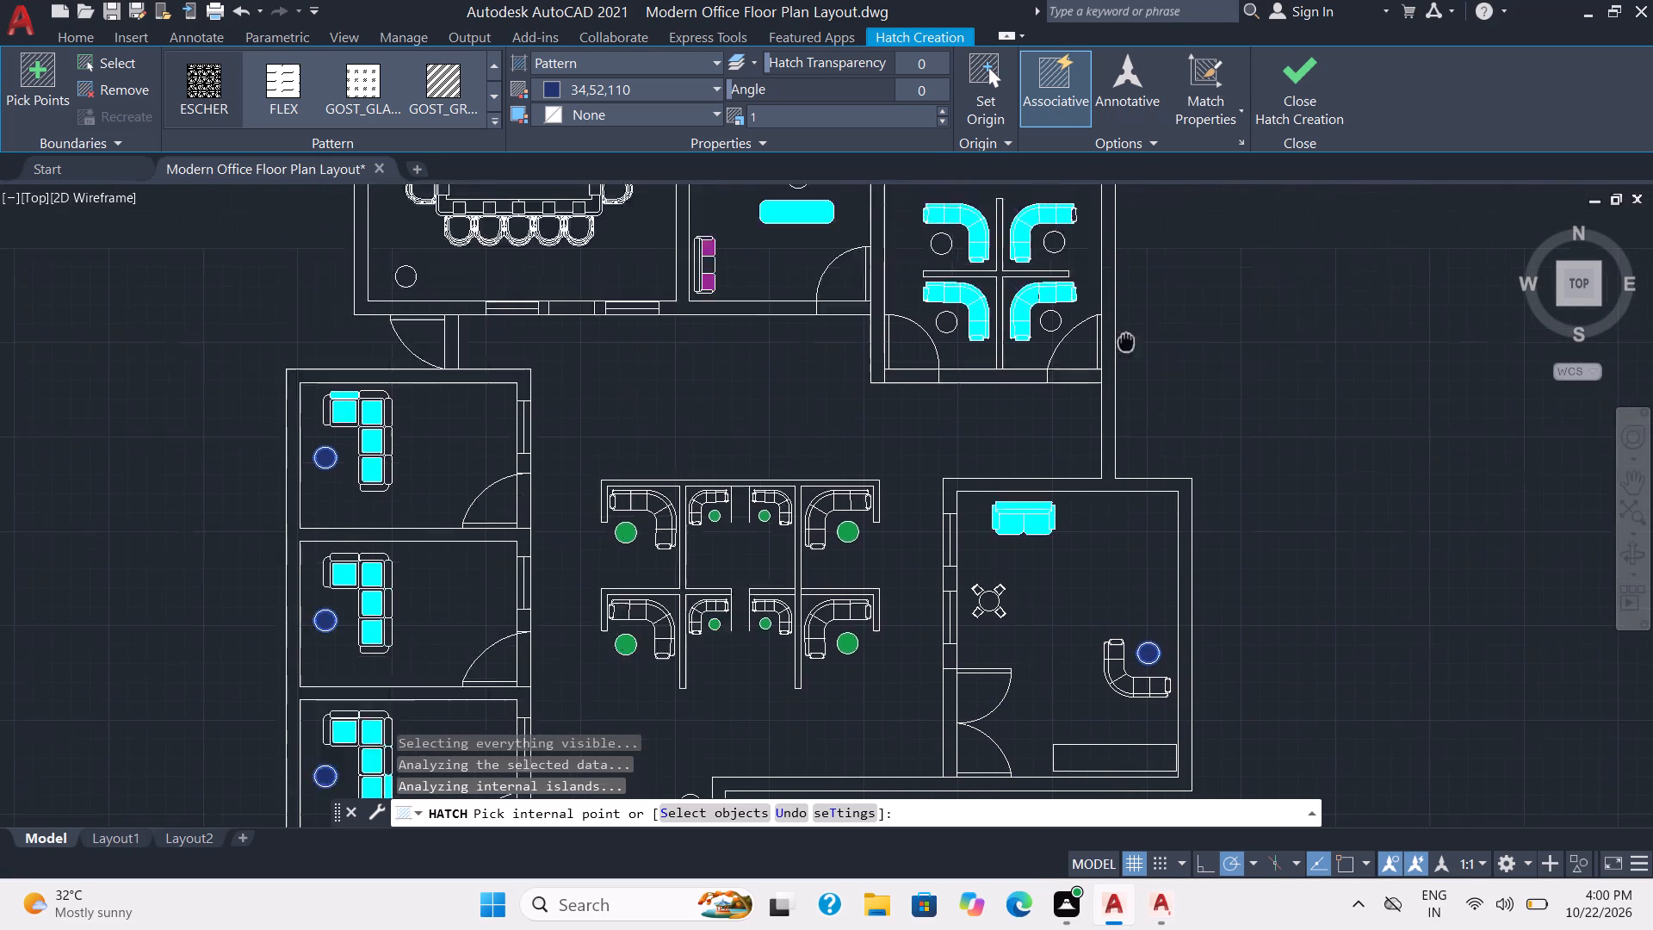
pyautogui.moveTo(1126, 375); pyautogui.dragTo(1096, 639, button='middle')
pyautogui.click(1019, 647)
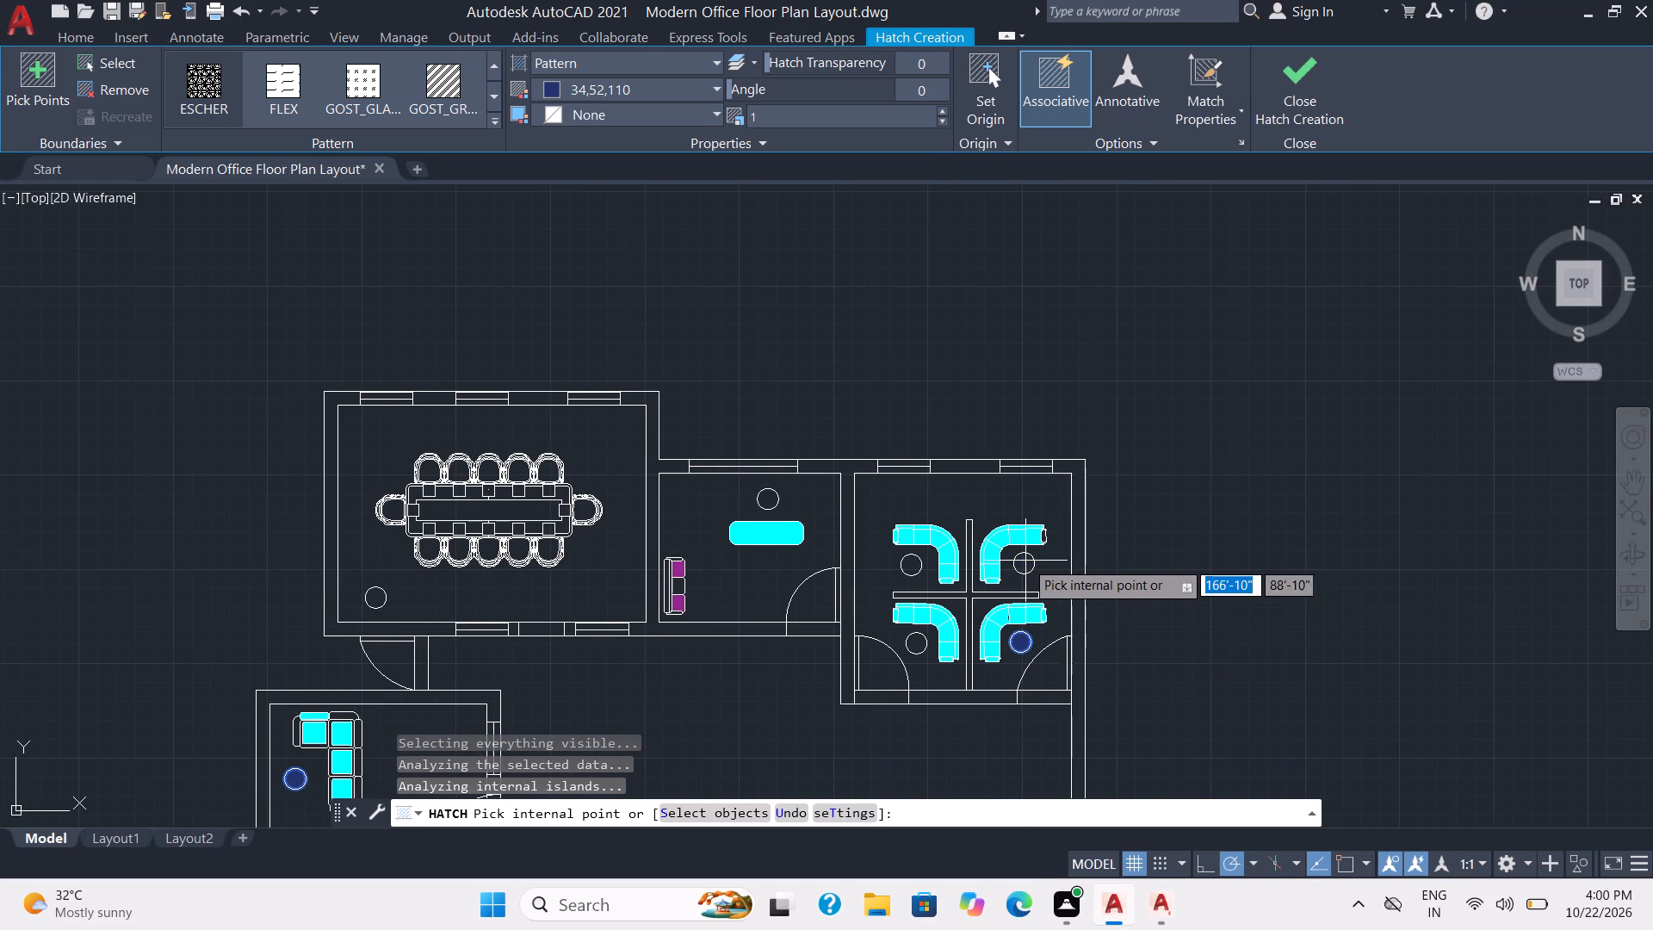
pyautogui.click(1025, 563)
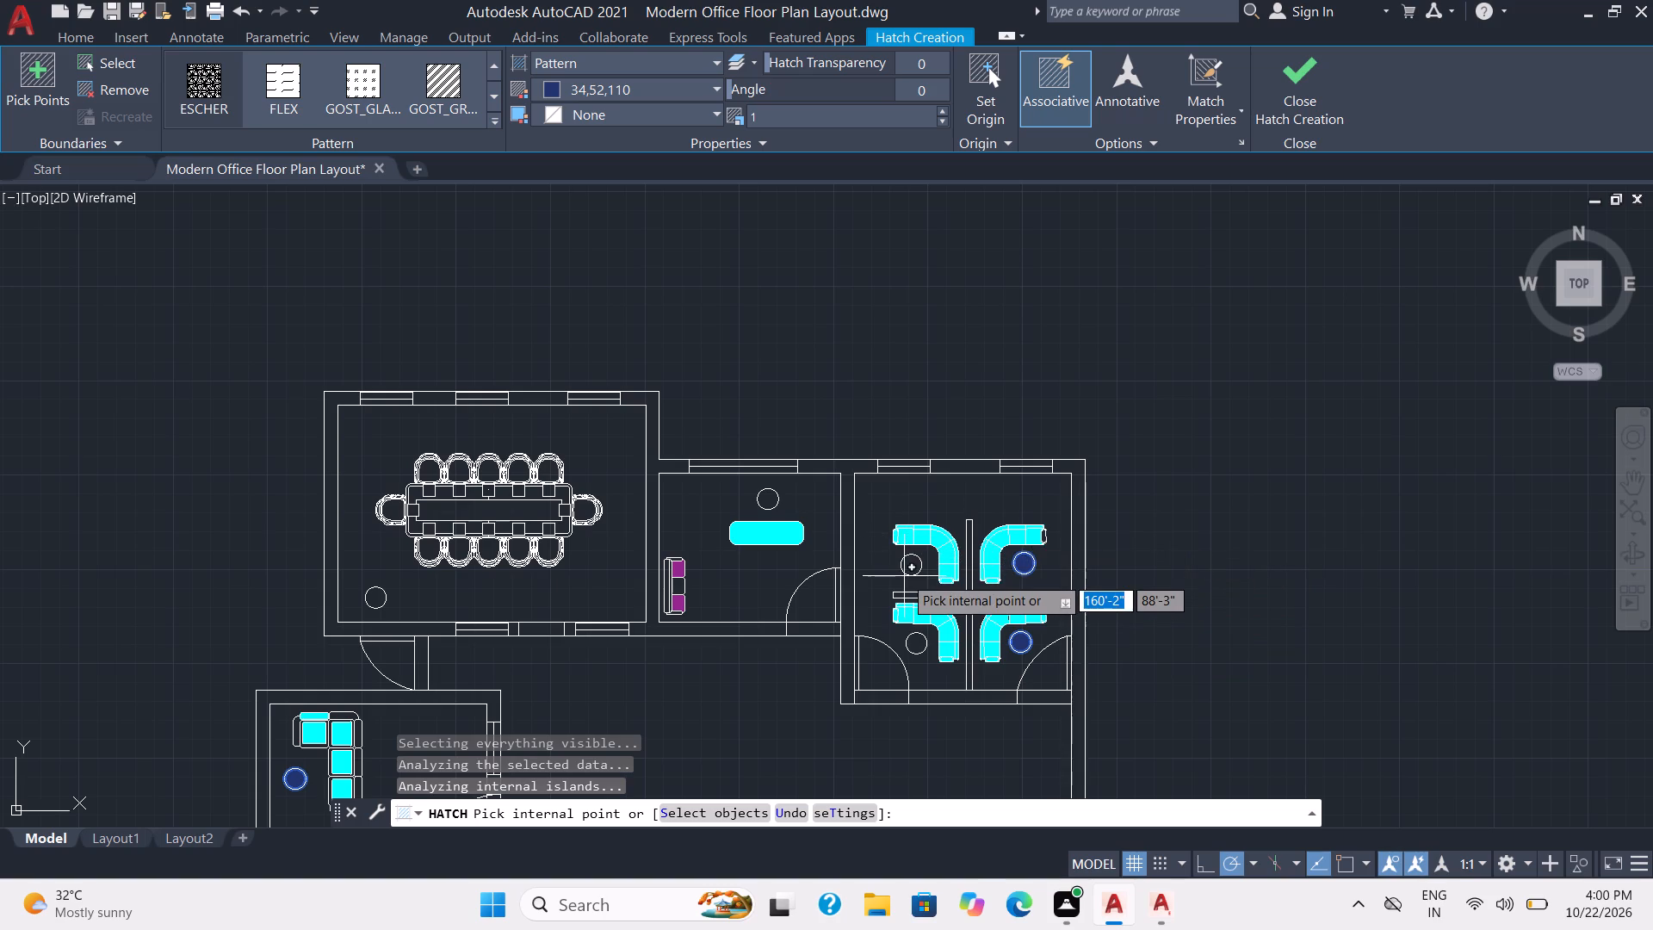
pyautogui.click(915, 560)
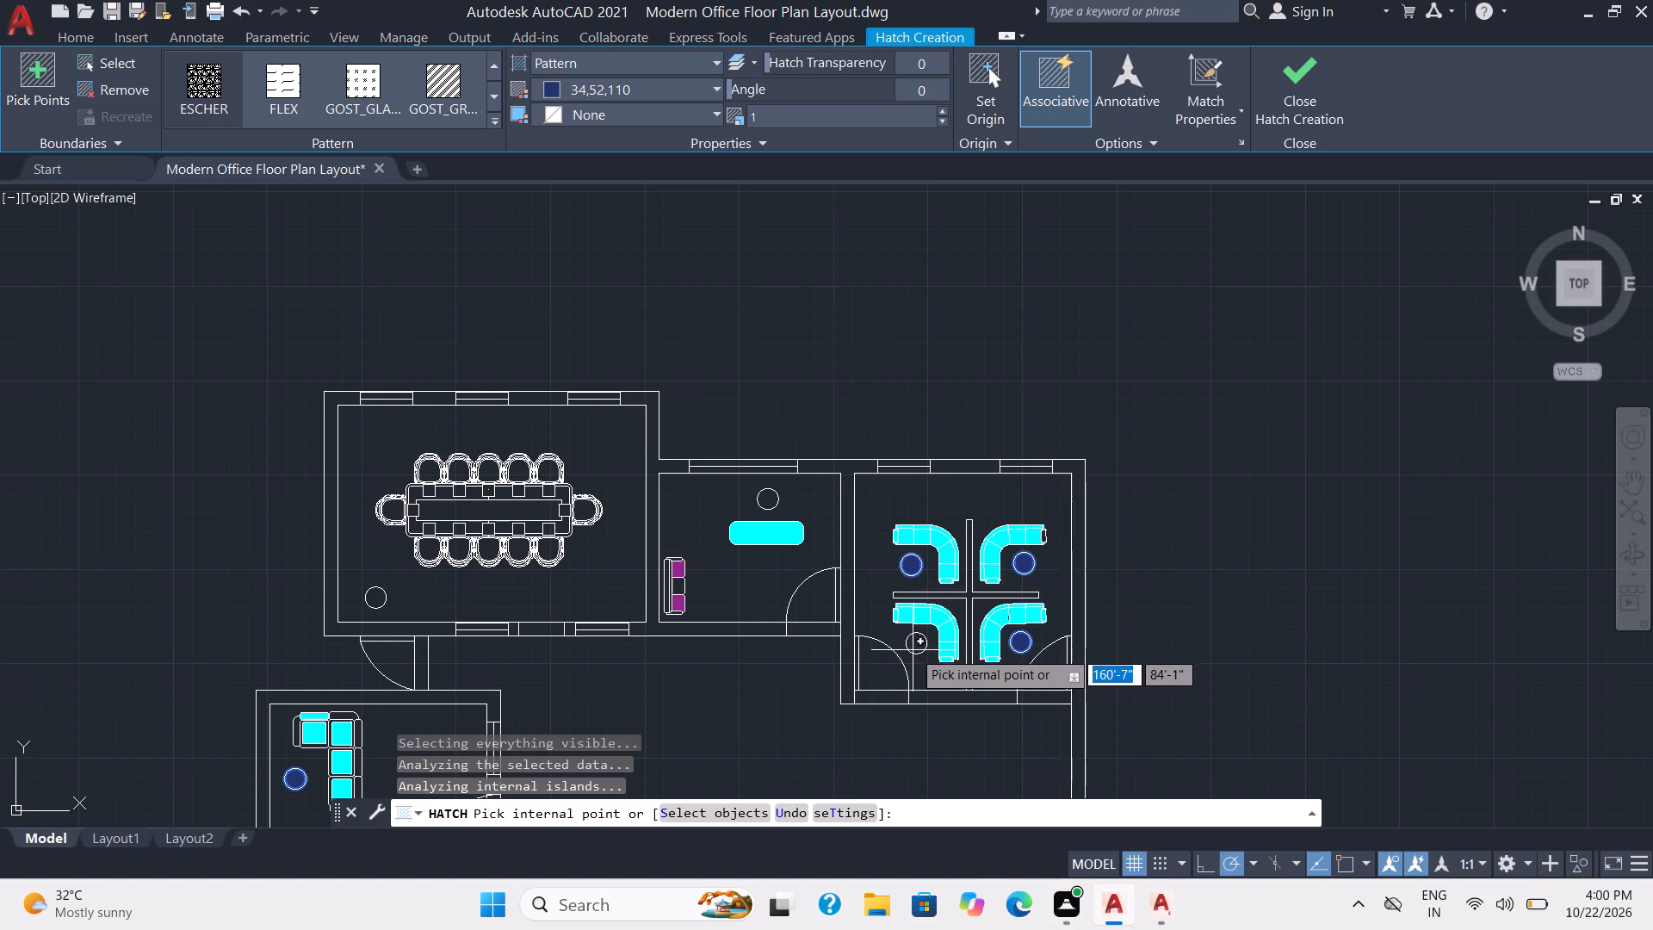
pyautogui.click(914, 646)
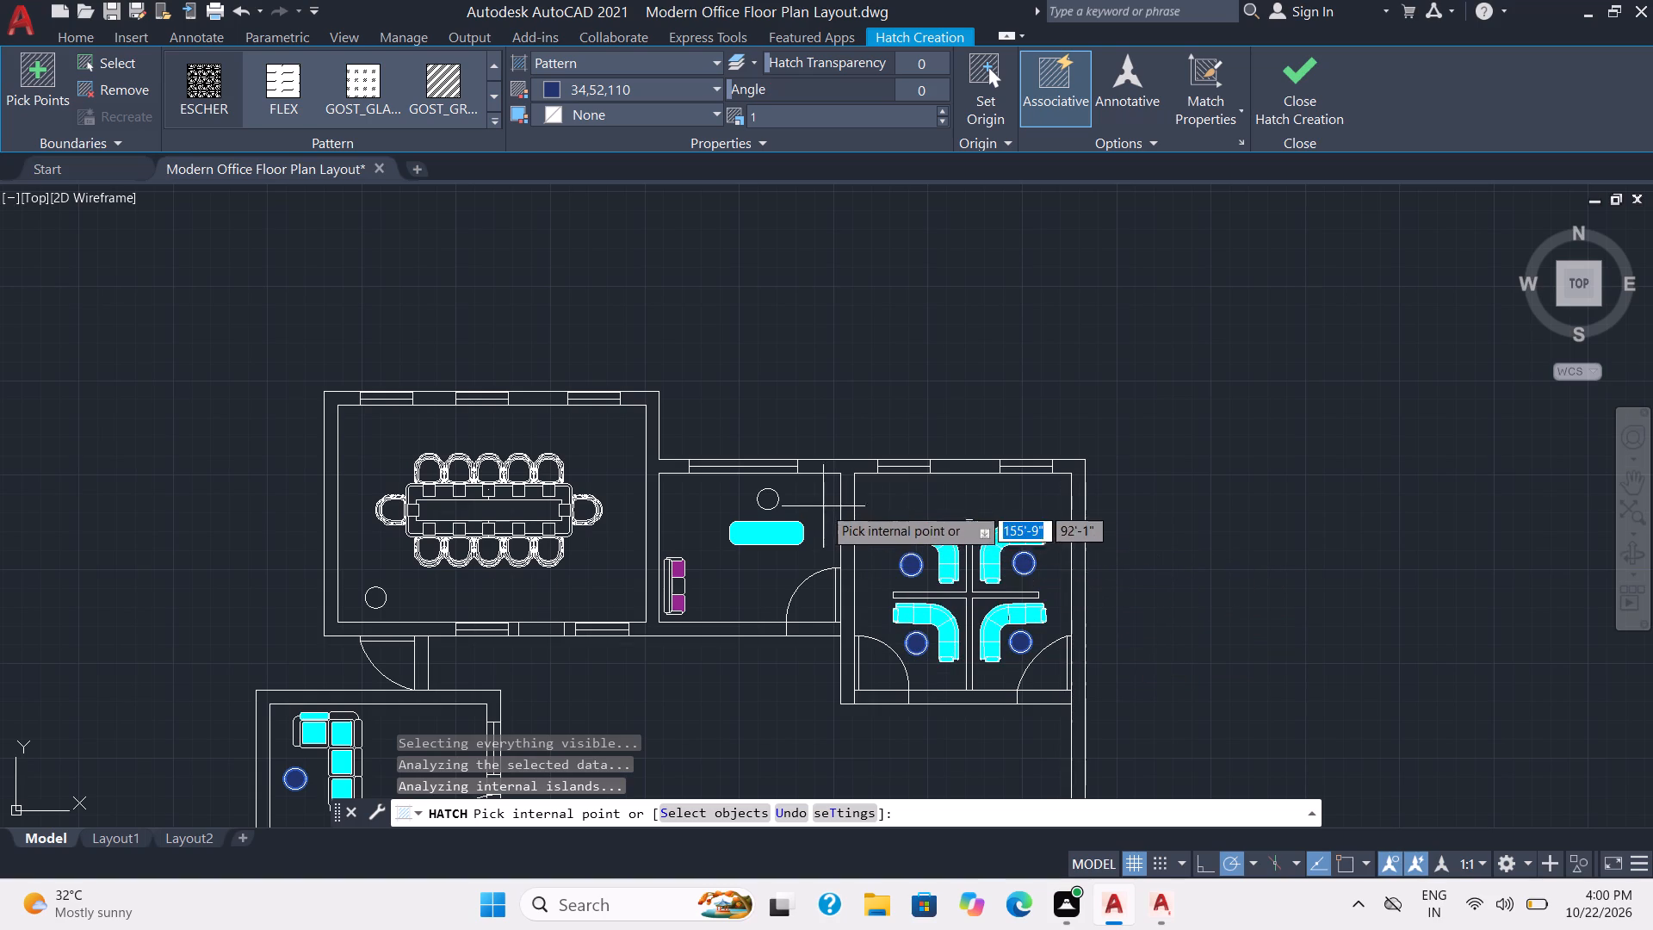
pyautogui.click(769, 493)
pyautogui.click(1314, 72)
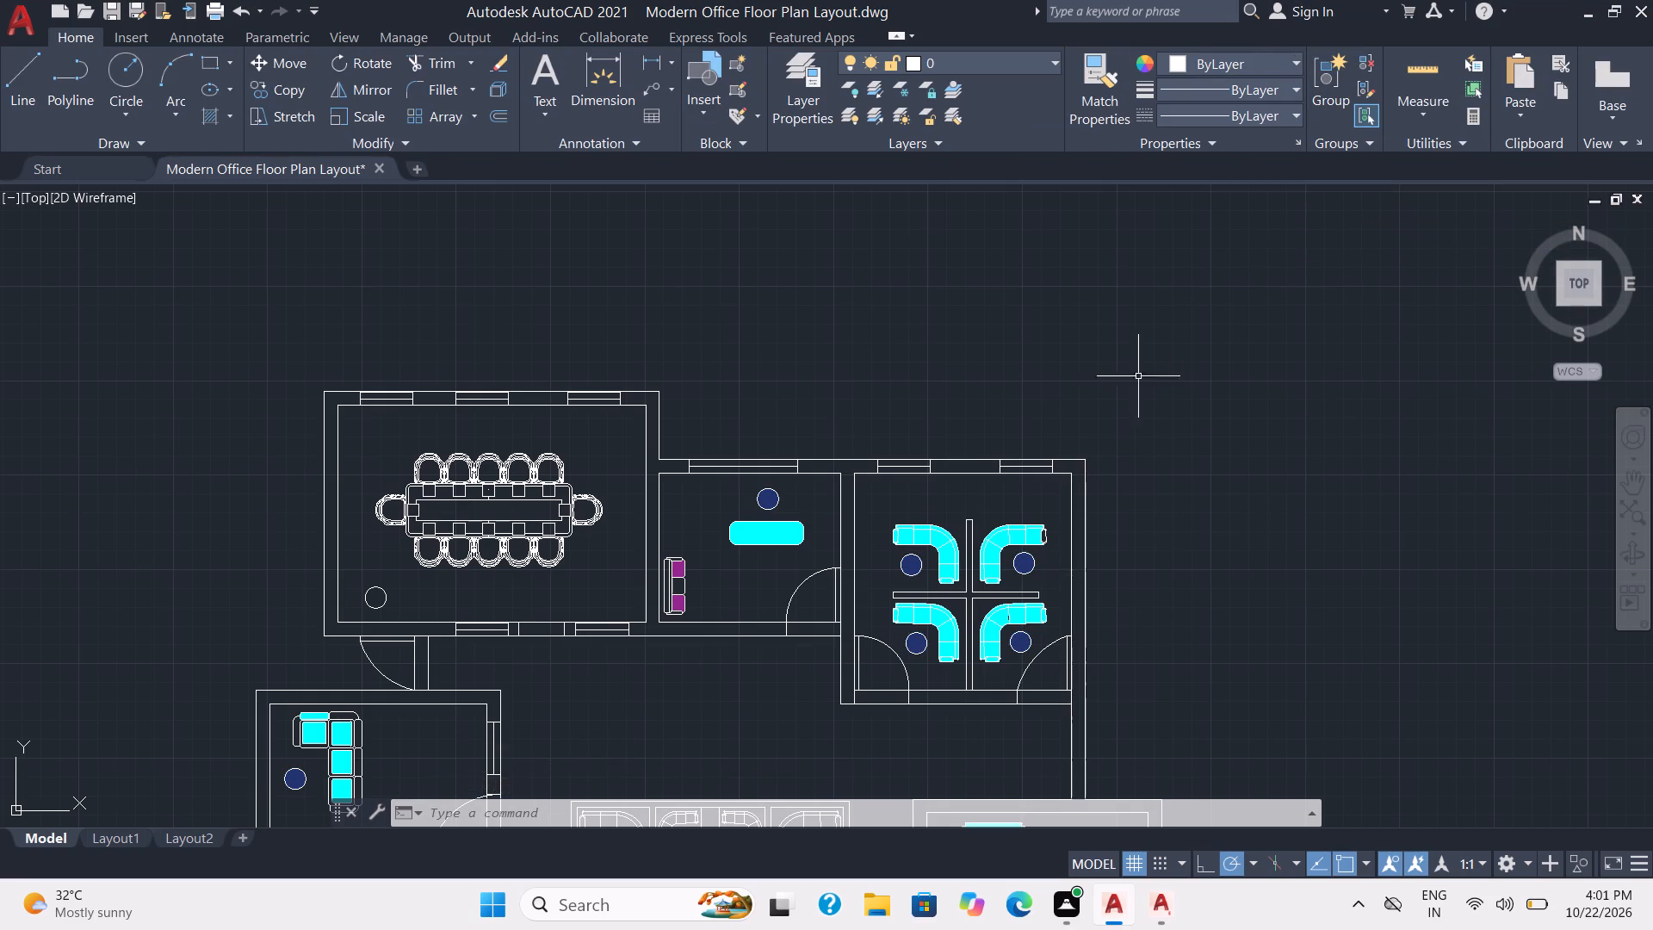
# Save the drawing.
pyautogui.scroll(-2, 1057, 433)
pyautogui.scroll(1, 1132, 562)
pyautogui.moveTo(1132, 562); pyautogui.dragTo(1124, 427, button='middle')
pyautogui.scroll(1, 1124, 427)
pyautogui.hotkey('ctrl', 's')
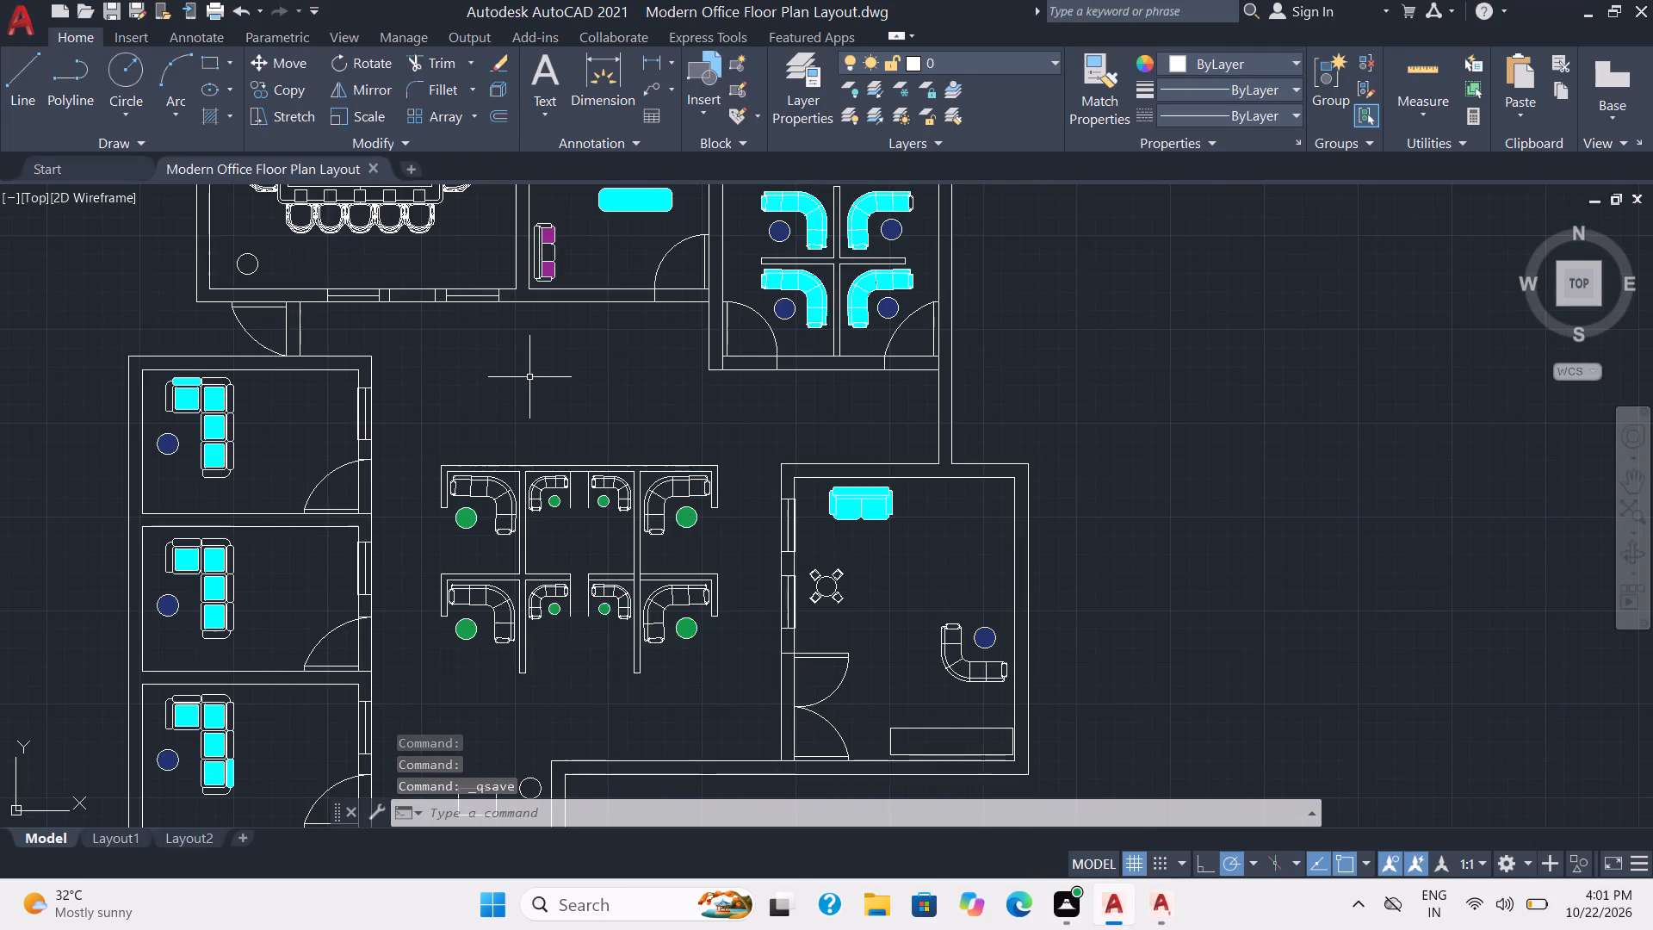
# Assign the conference table, small four-seat table, double-door room's curved sofa and eight central workstation sofas to the conference layer.
pyautogui.scroll(-1, 529, 377)
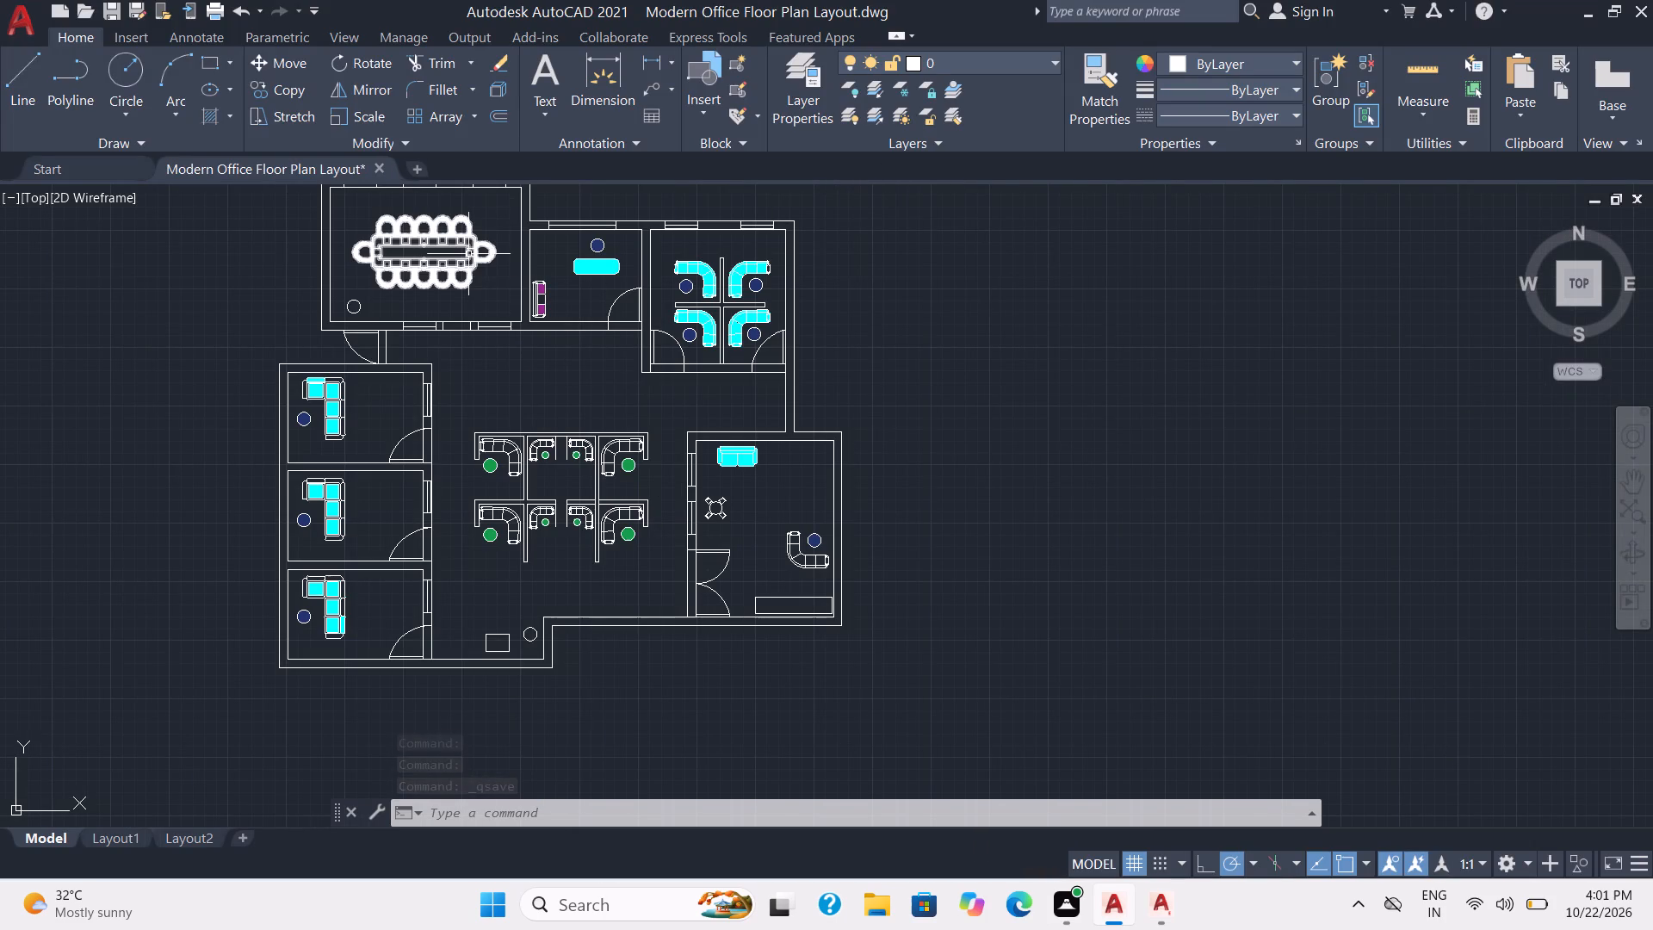
pyautogui.click(468, 254)
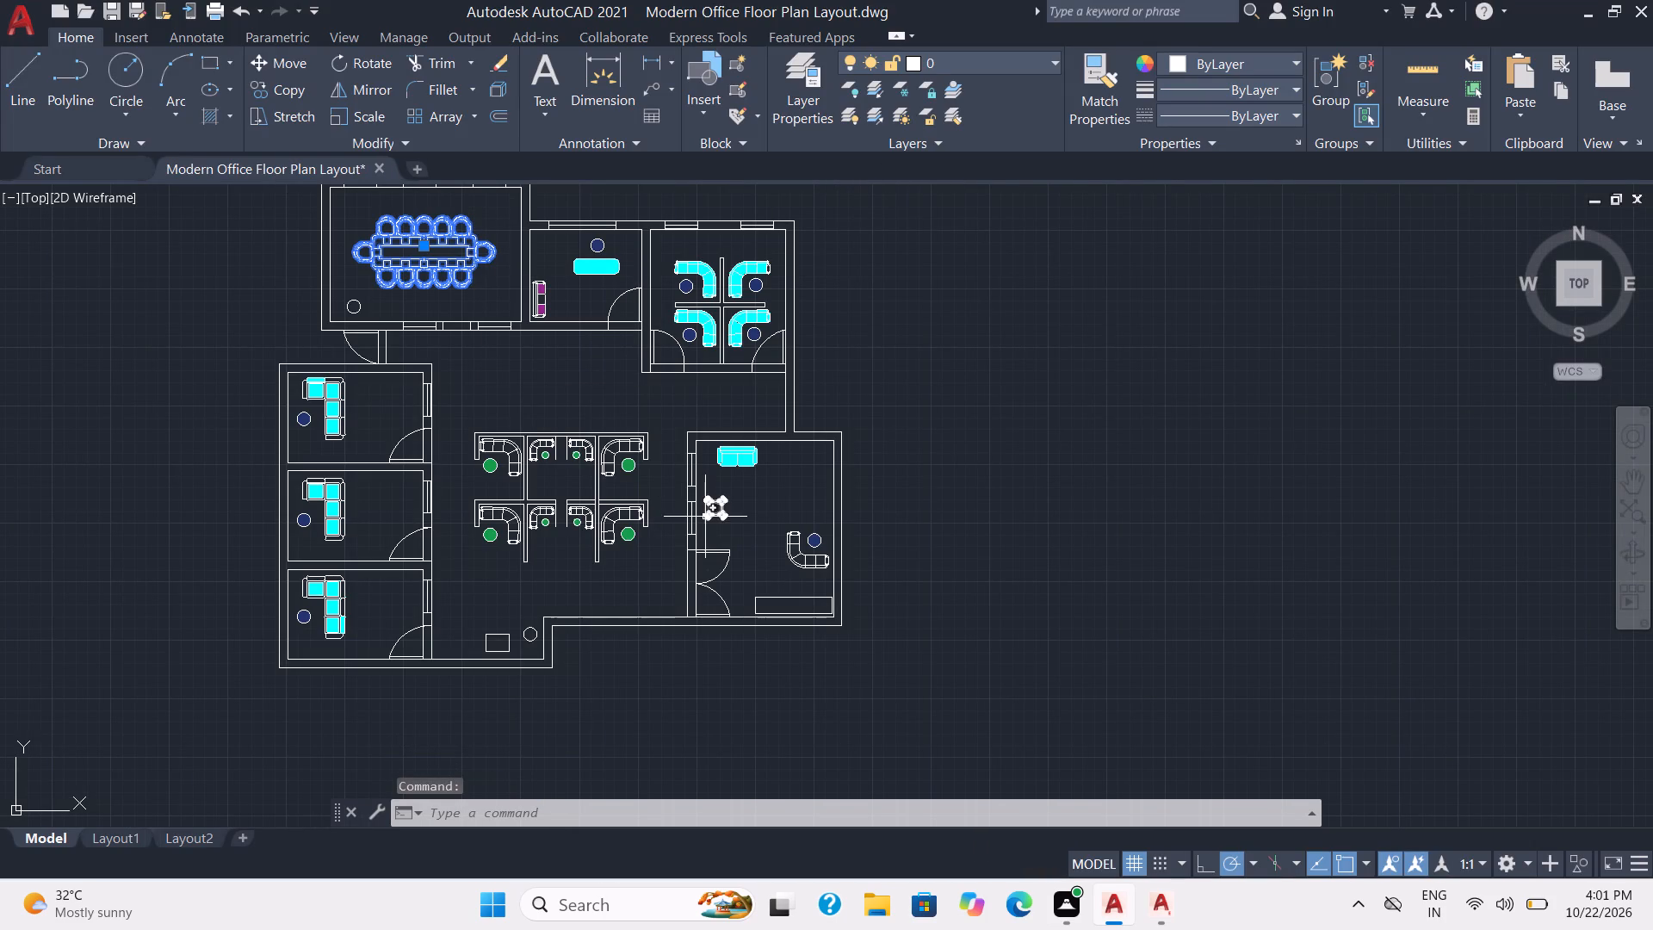
pyautogui.click(708, 516)
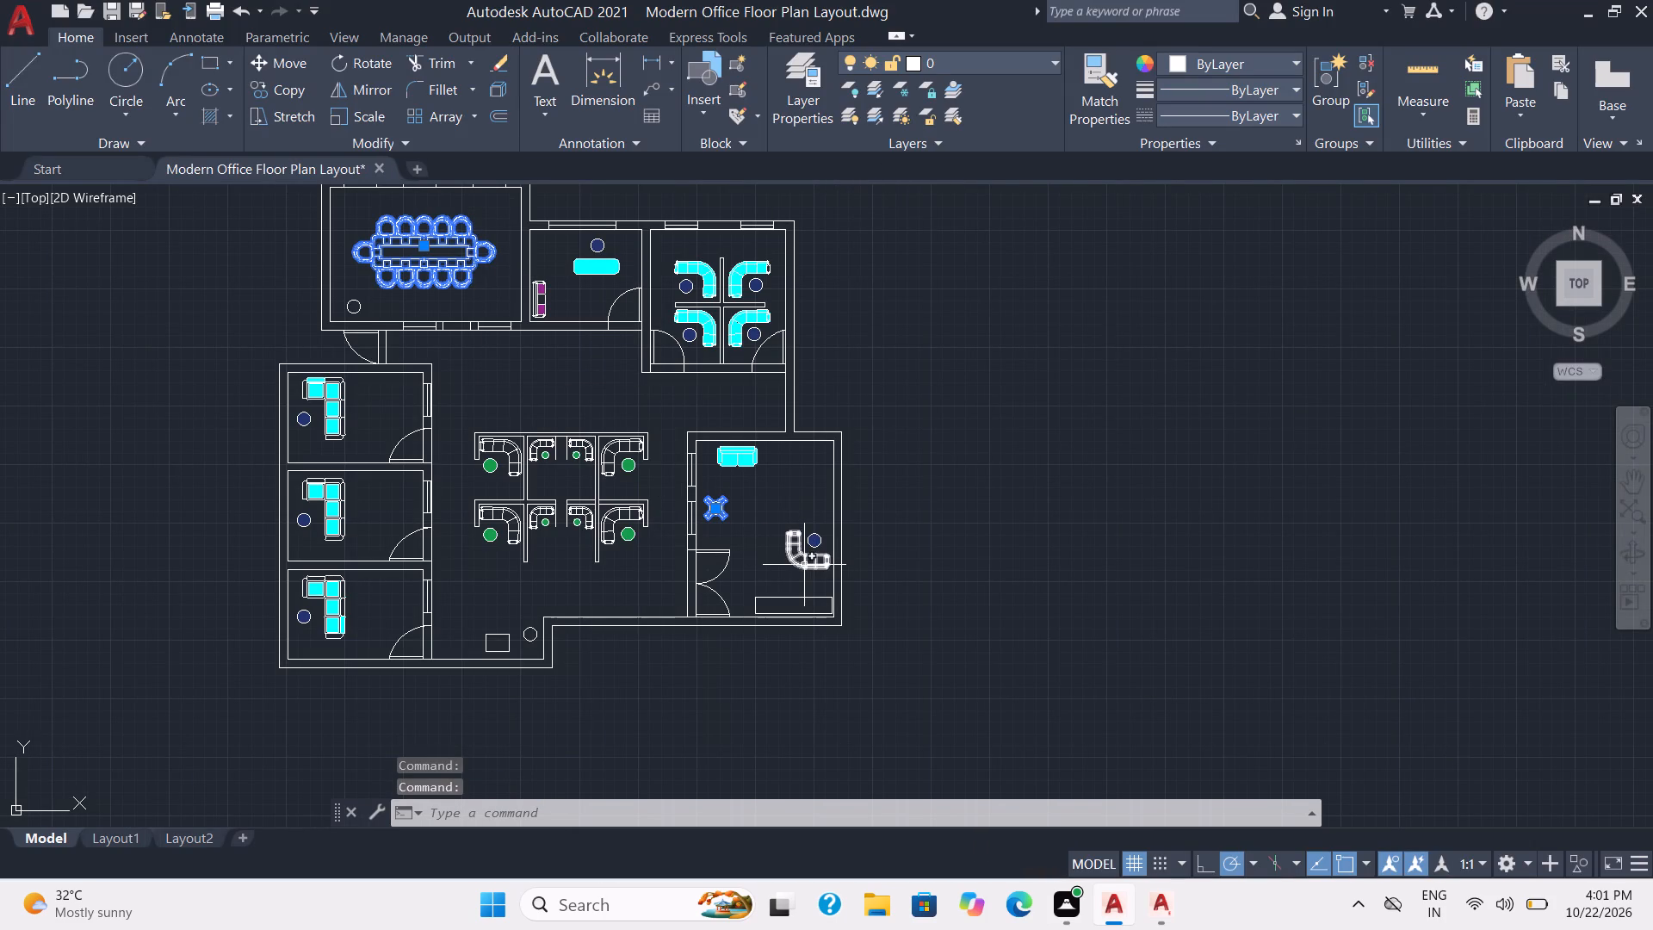
pyautogui.click(804, 565)
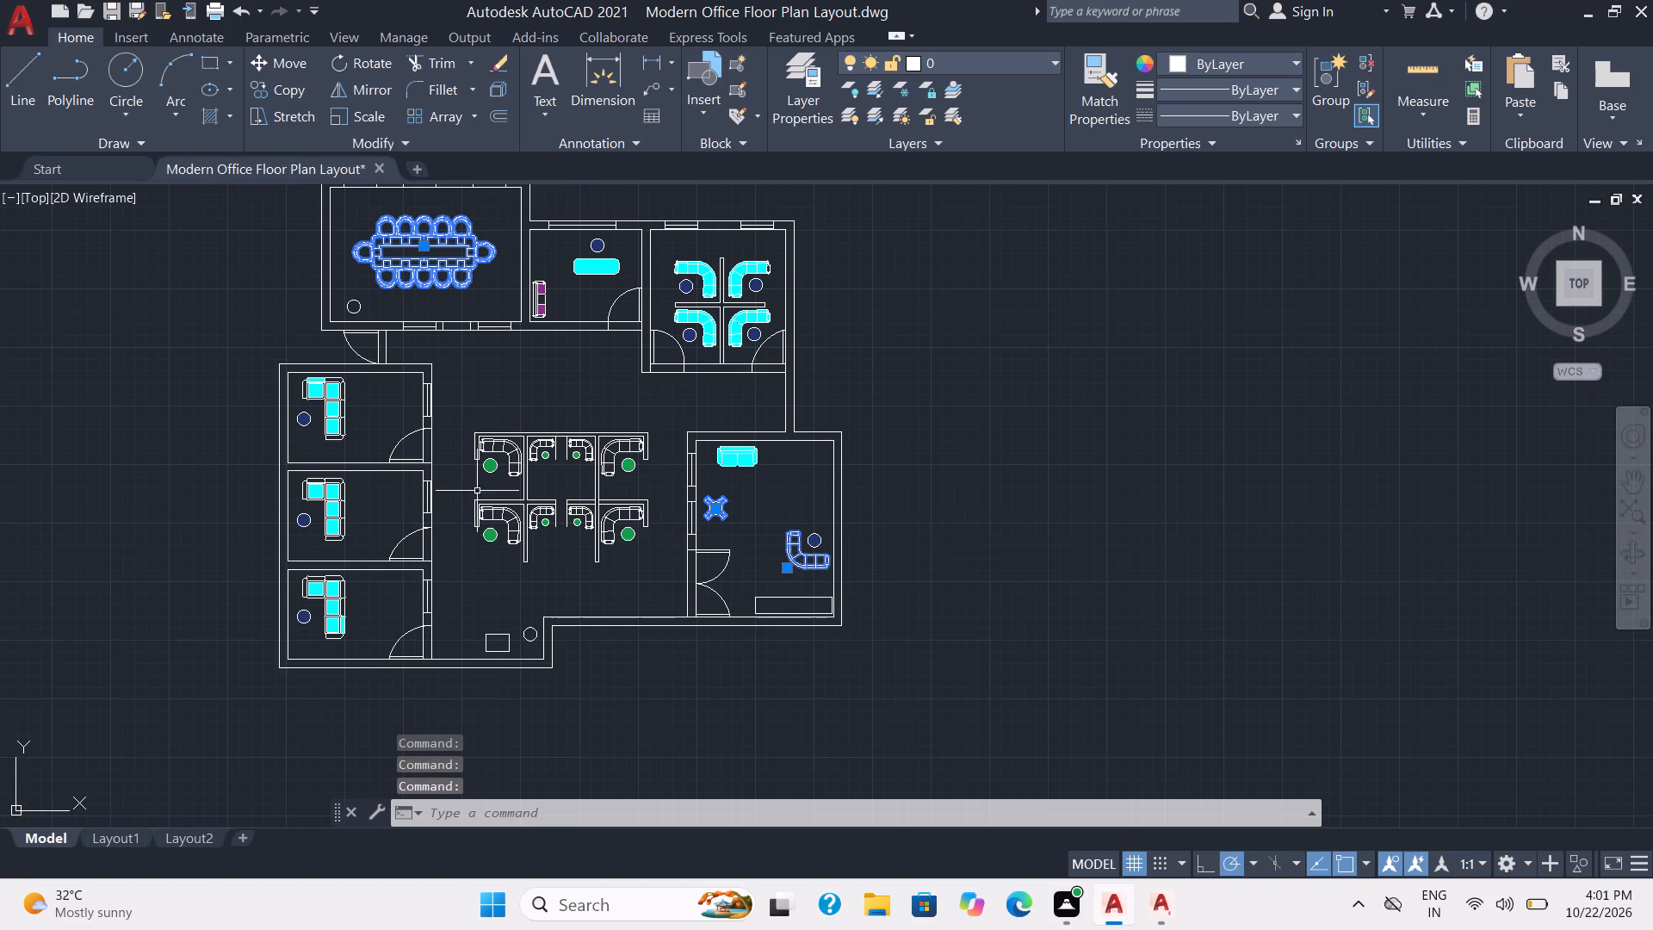
pyautogui.click(508, 451)
pyautogui.click(536, 445)
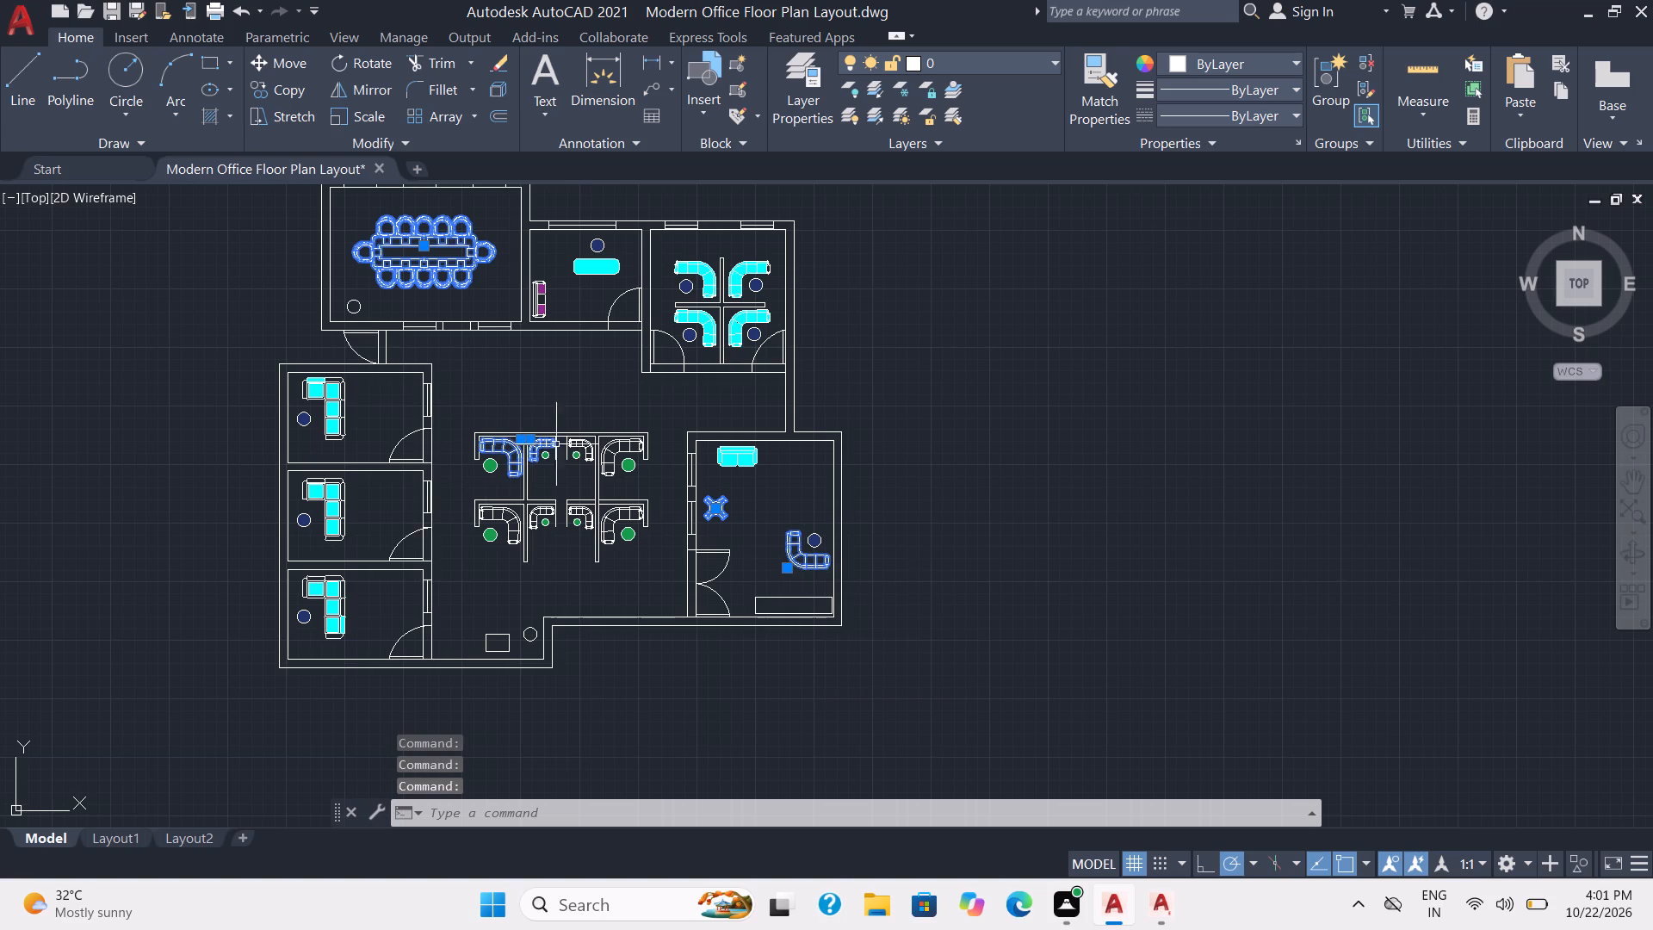
pyautogui.click(580, 442)
pyautogui.click(620, 444)
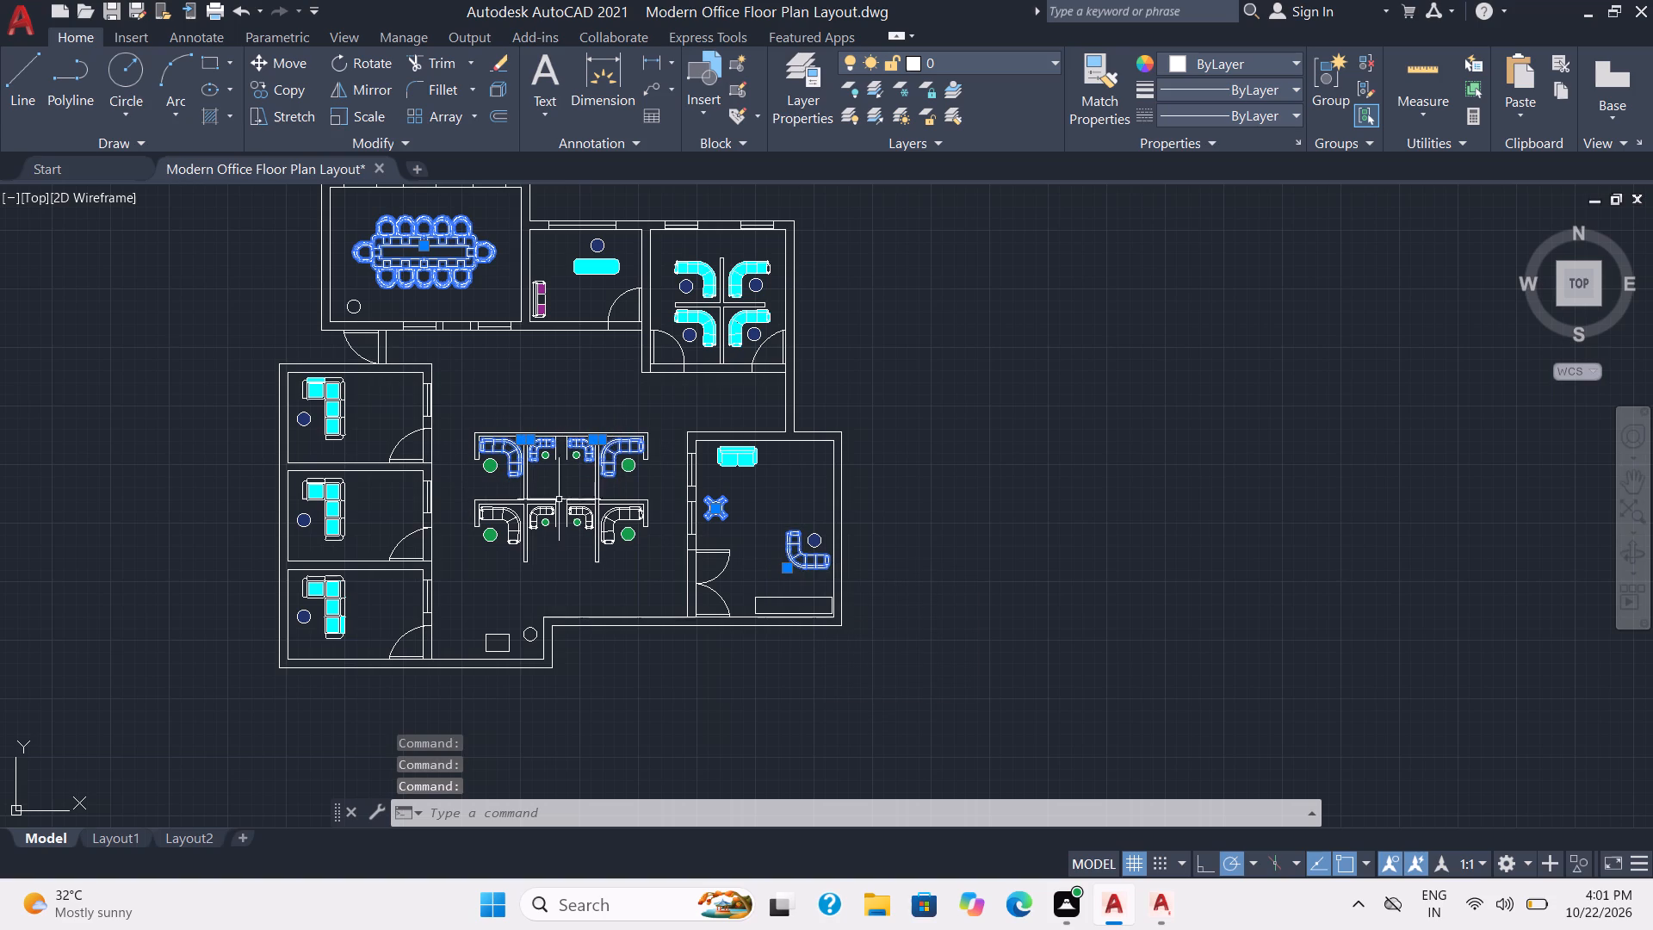
pyautogui.click(512, 518)
pyautogui.click(550, 512)
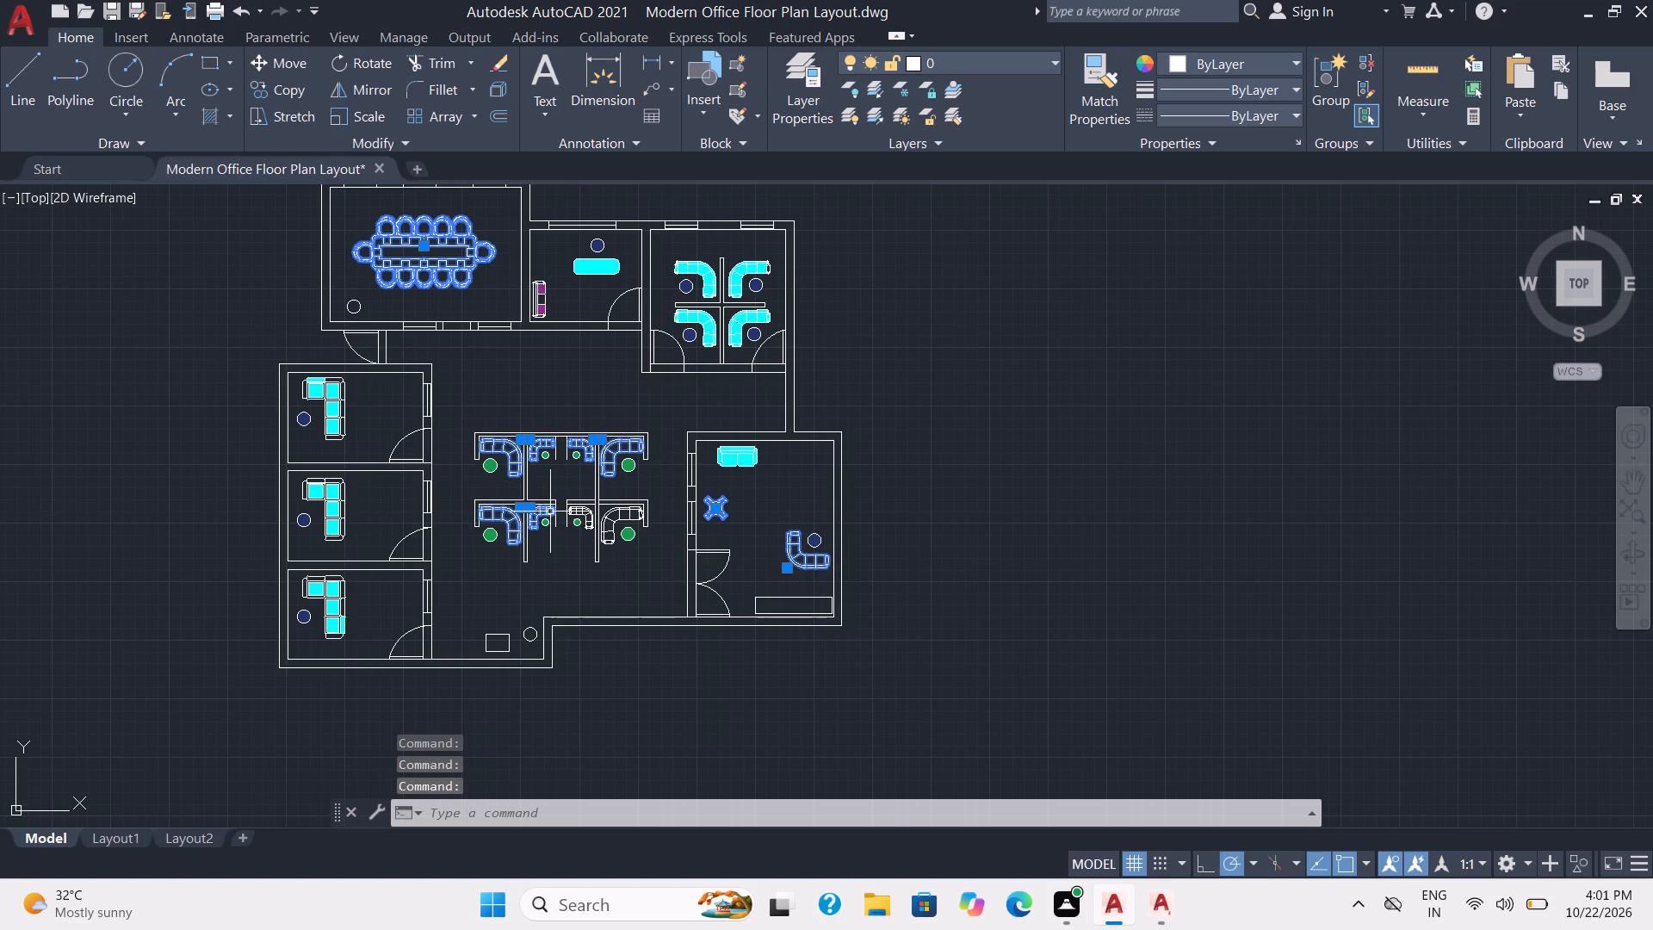
pyautogui.click(584, 512)
pyautogui.click(610, 512)
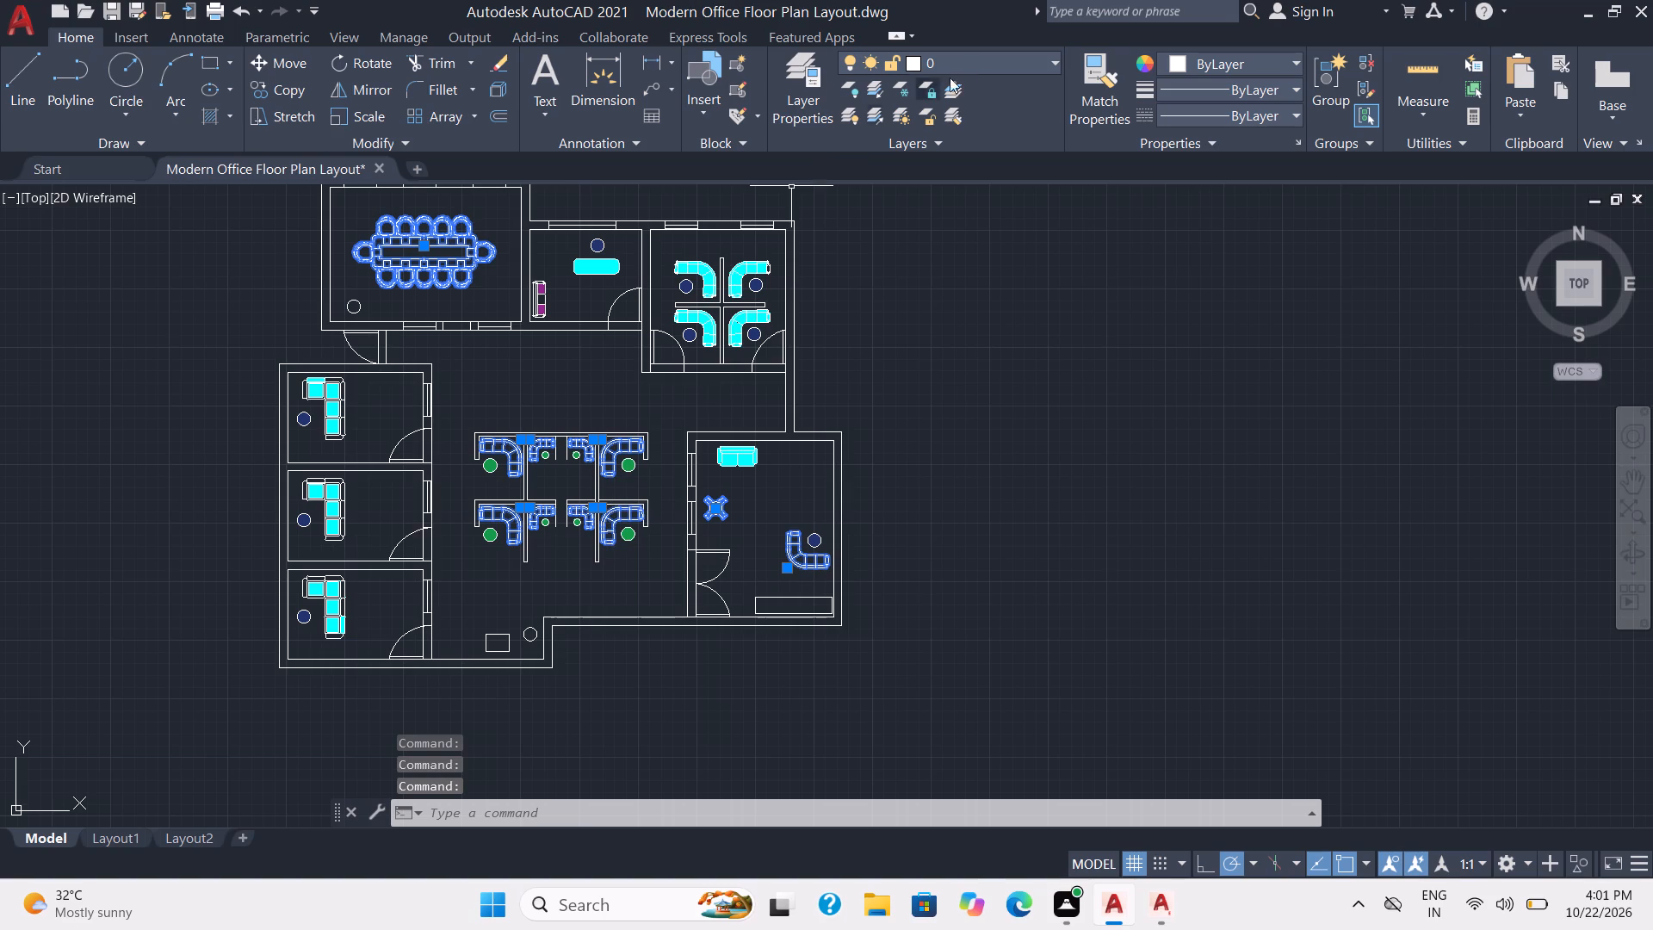
pyautogui.click(975, 71)
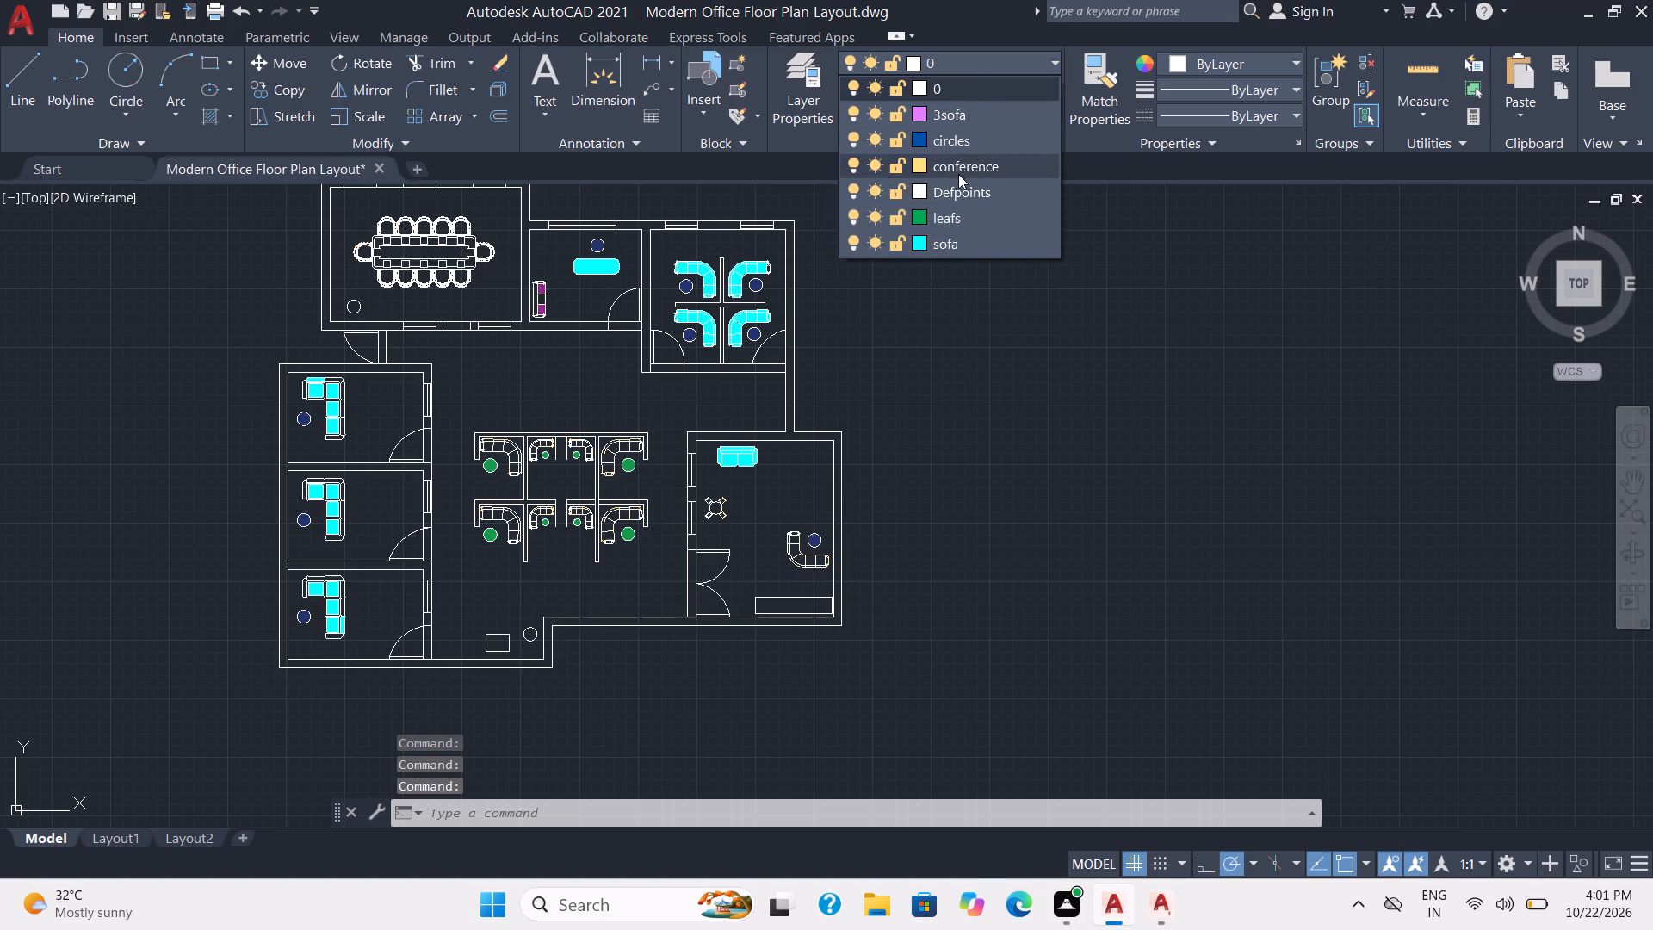
pyautogui.click(959, 172)
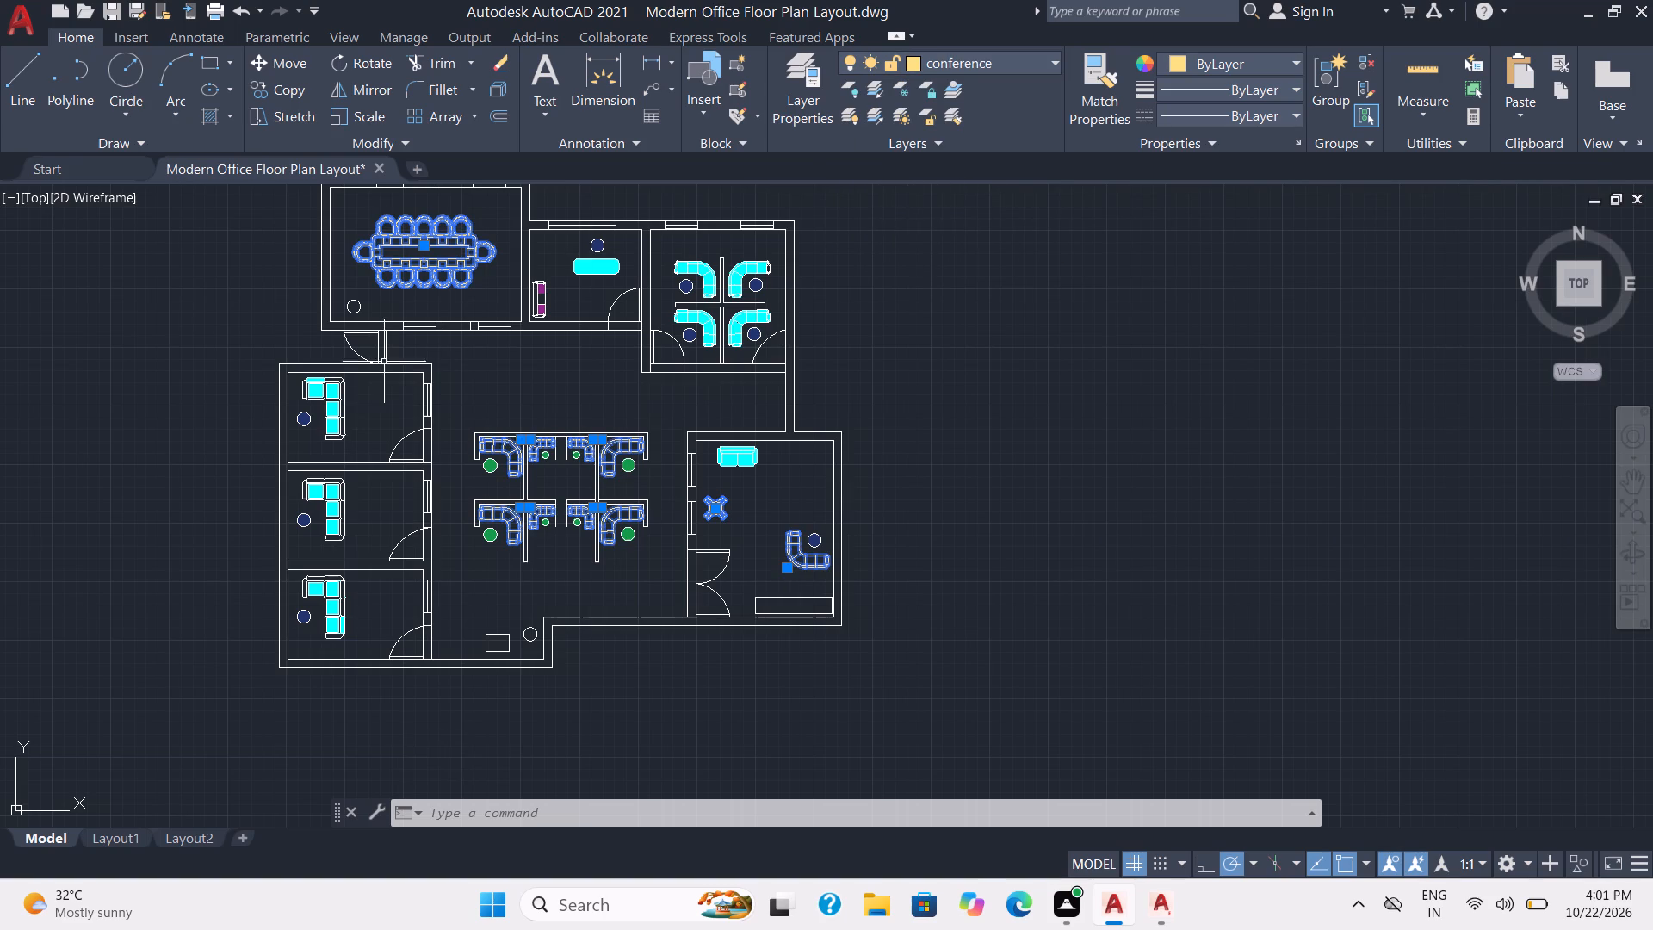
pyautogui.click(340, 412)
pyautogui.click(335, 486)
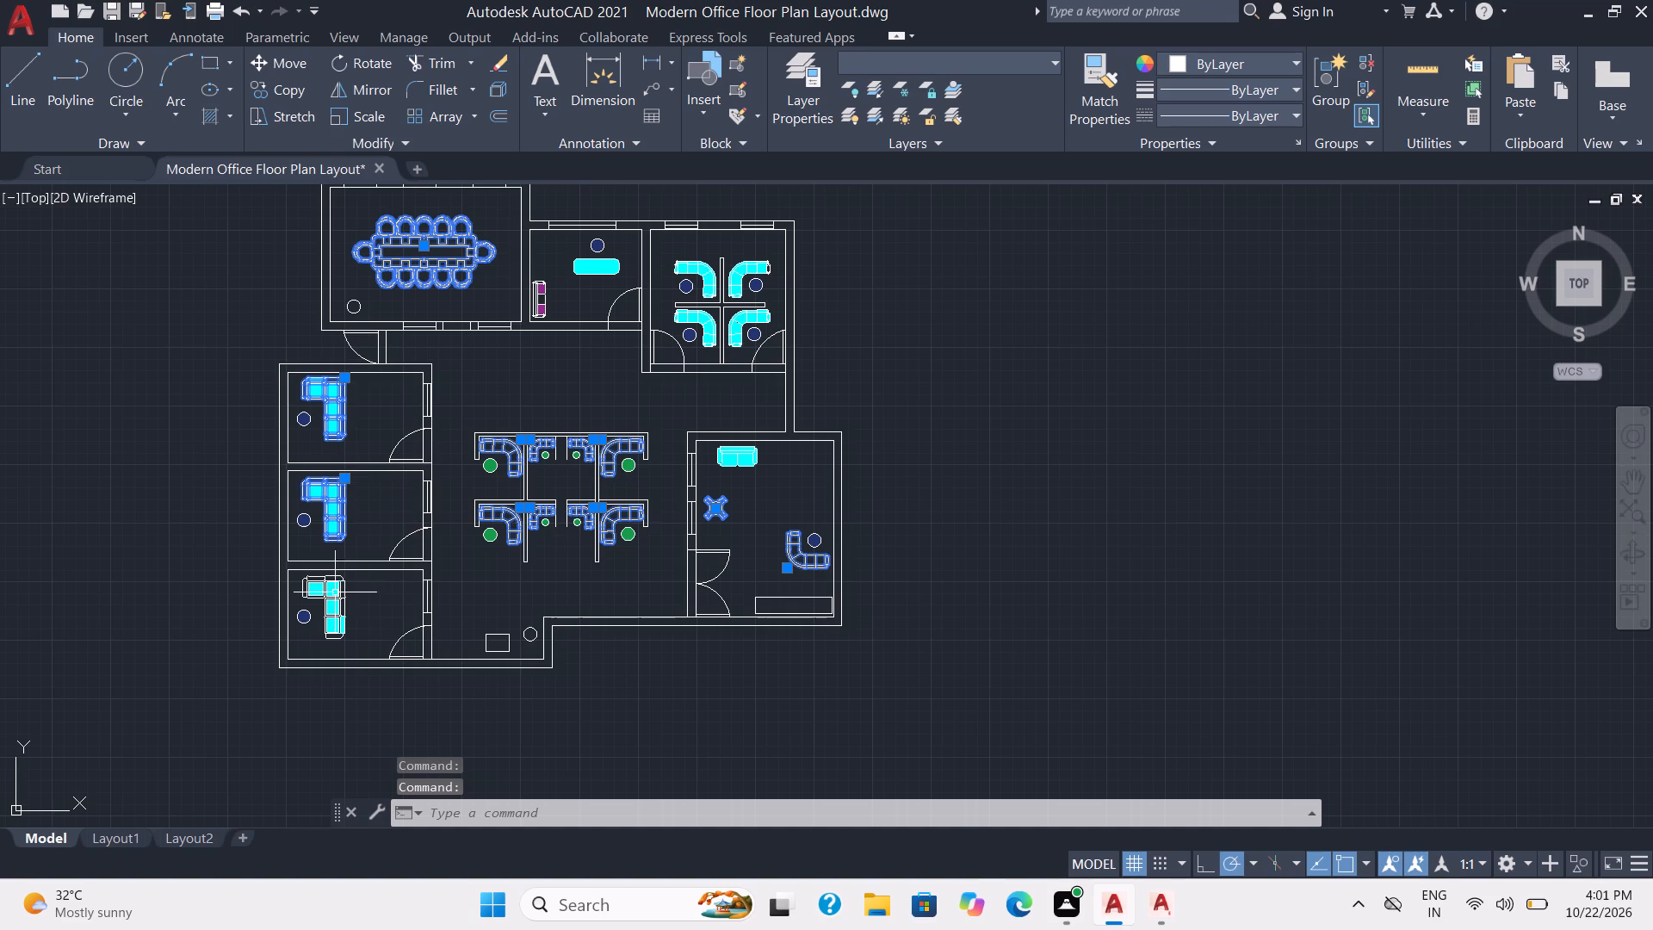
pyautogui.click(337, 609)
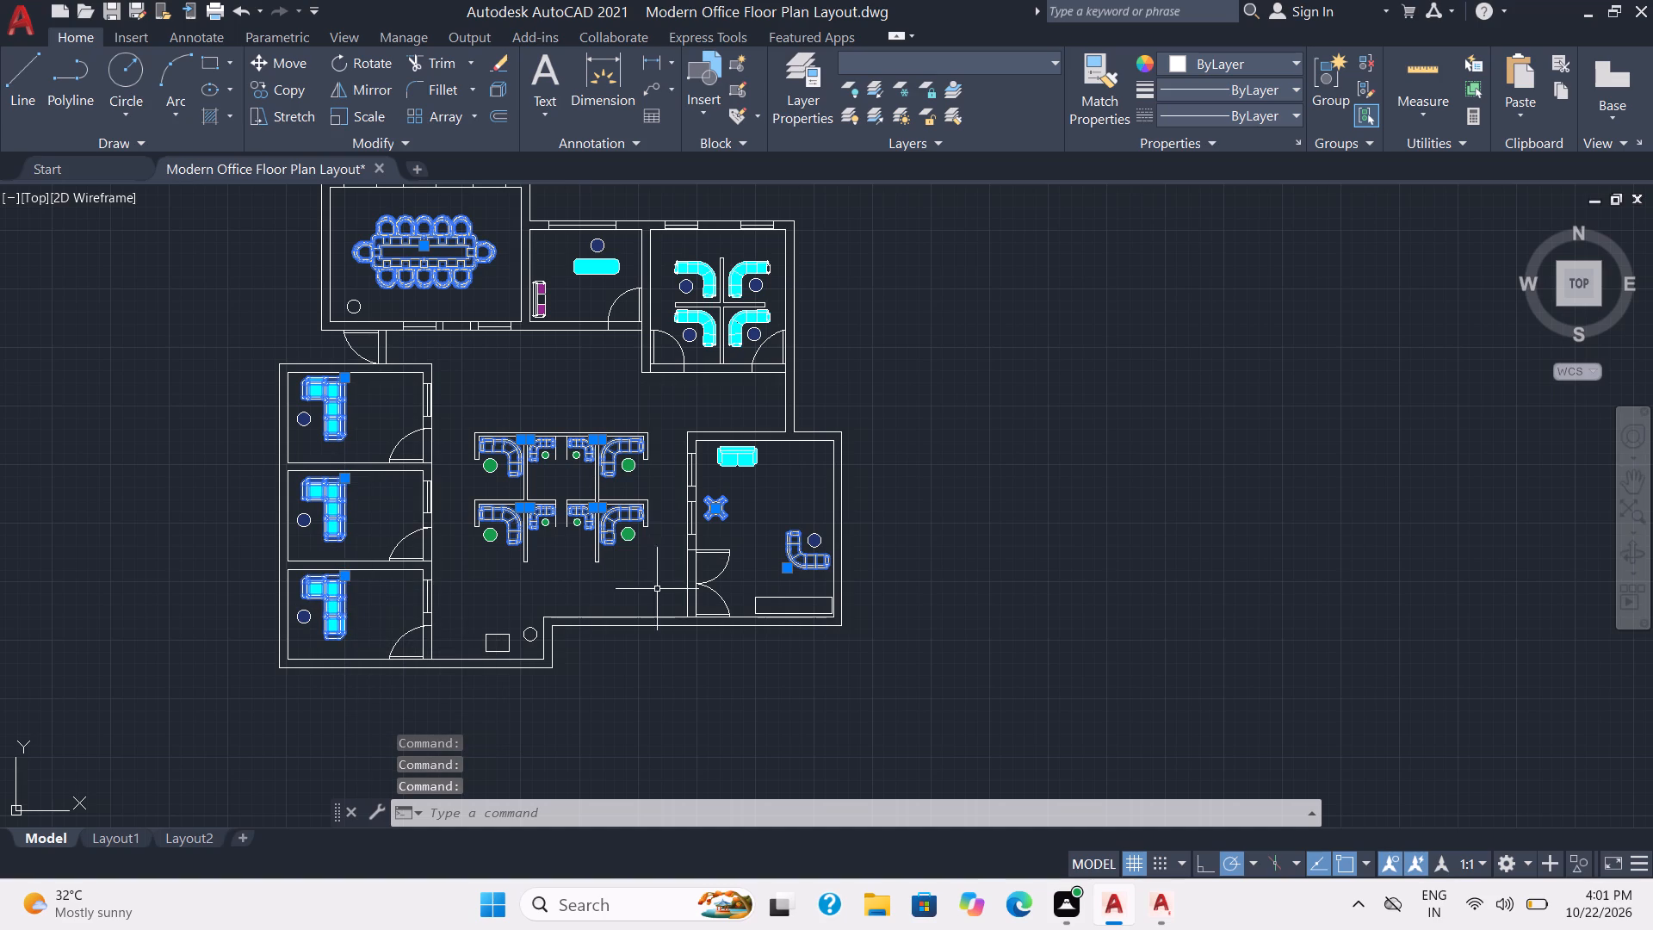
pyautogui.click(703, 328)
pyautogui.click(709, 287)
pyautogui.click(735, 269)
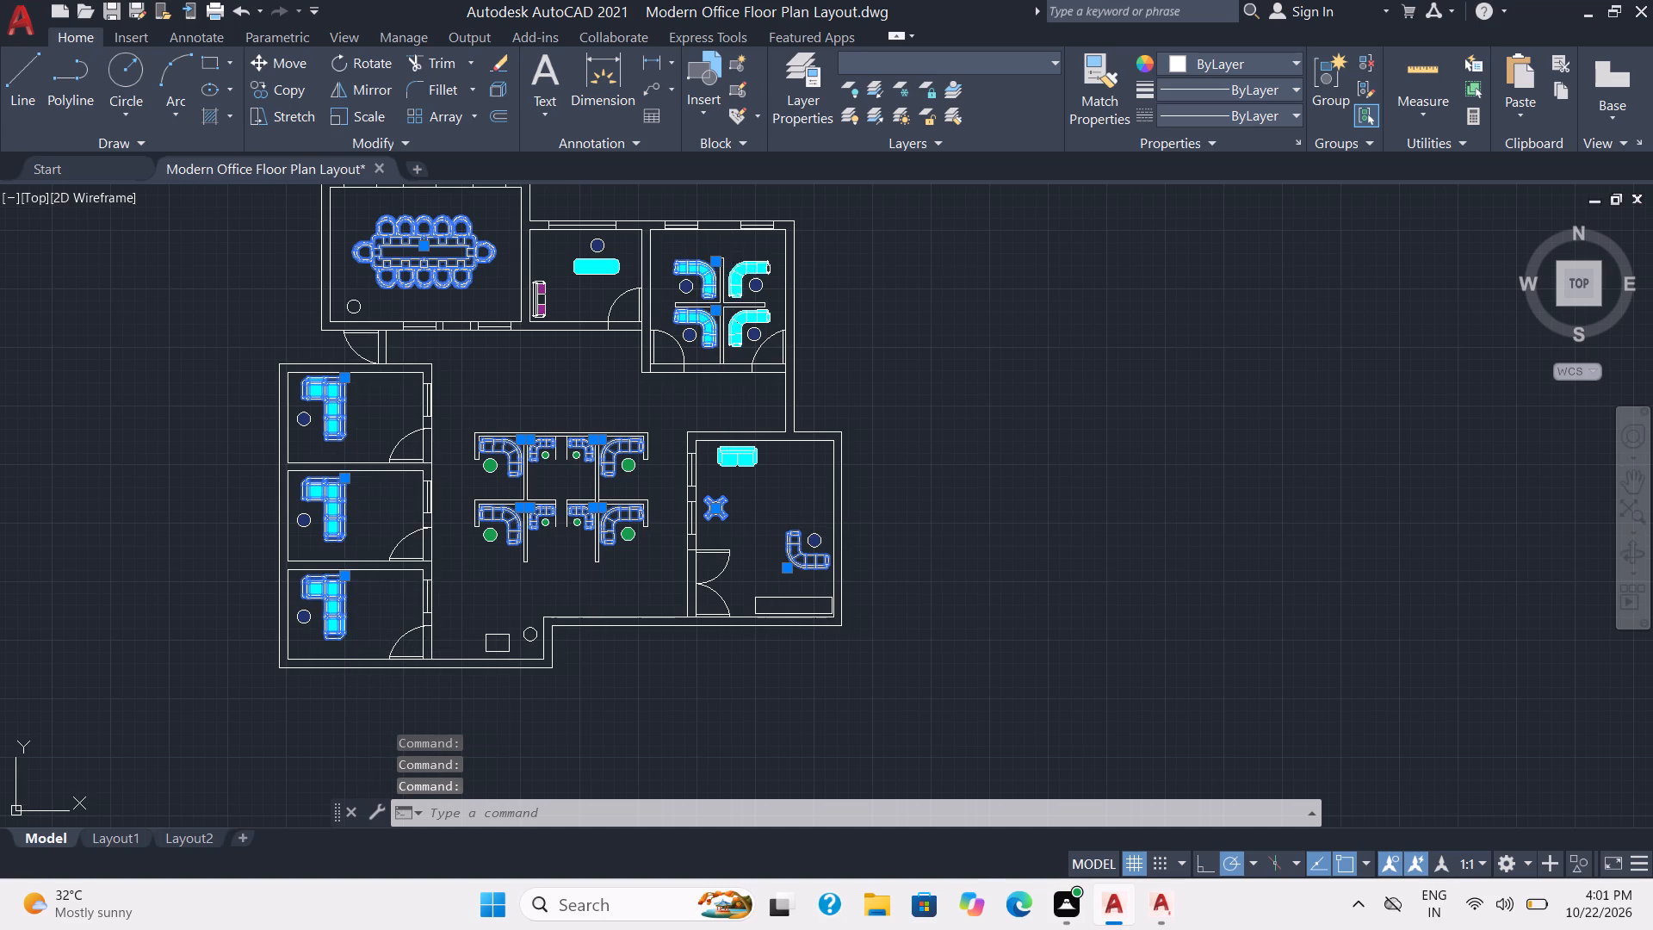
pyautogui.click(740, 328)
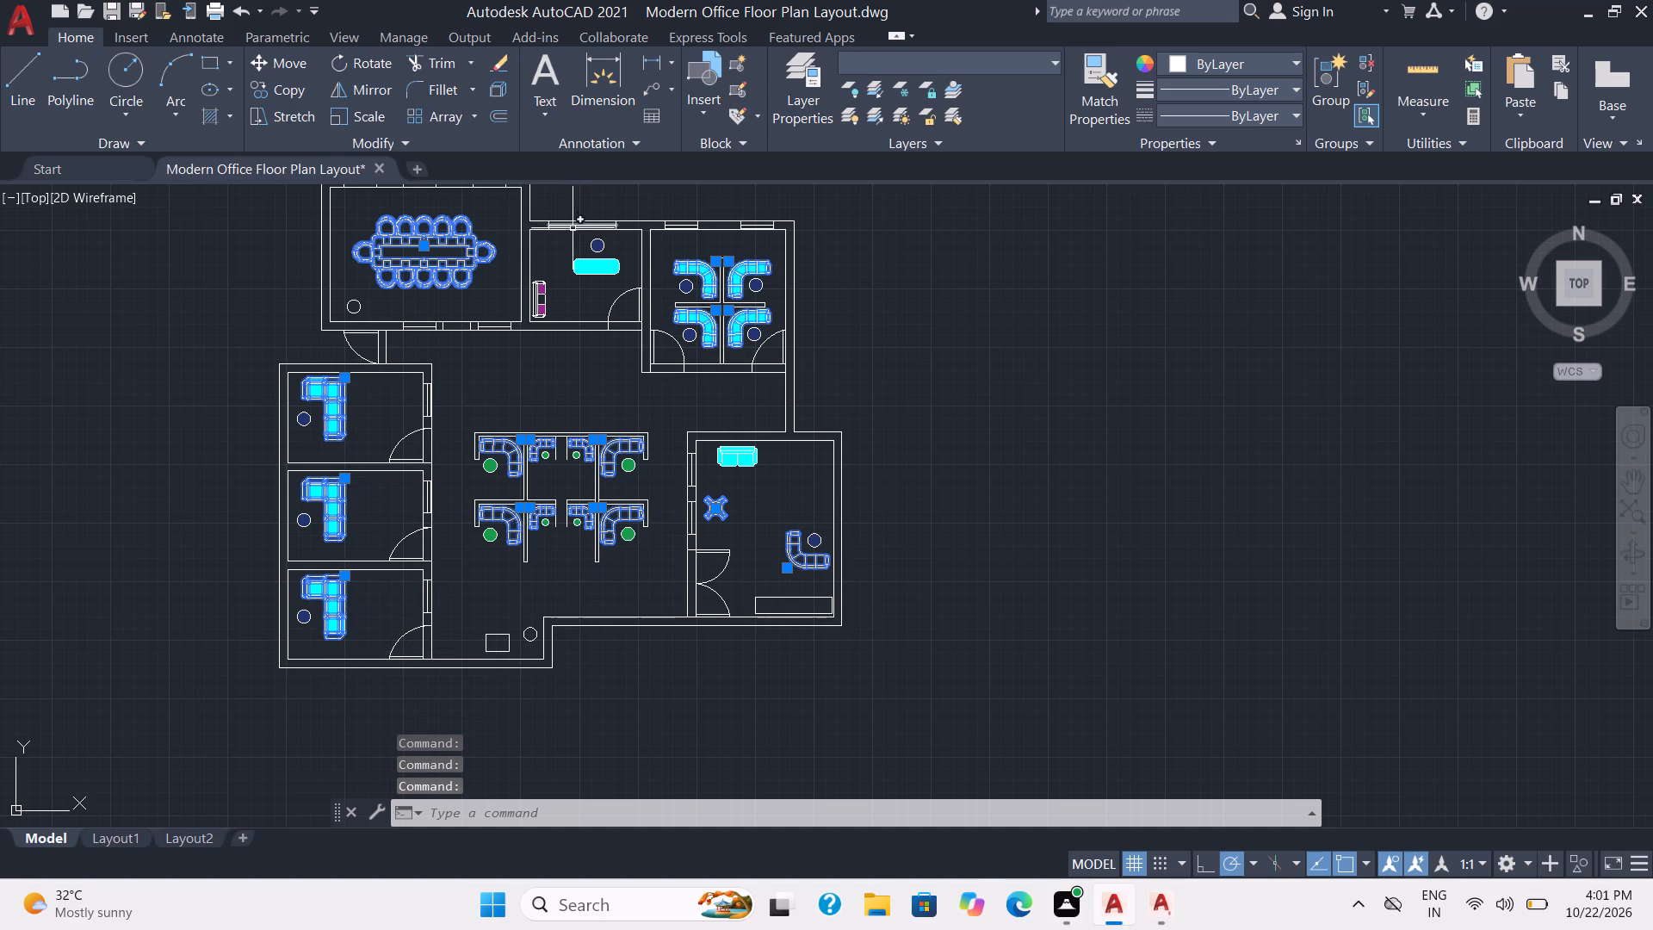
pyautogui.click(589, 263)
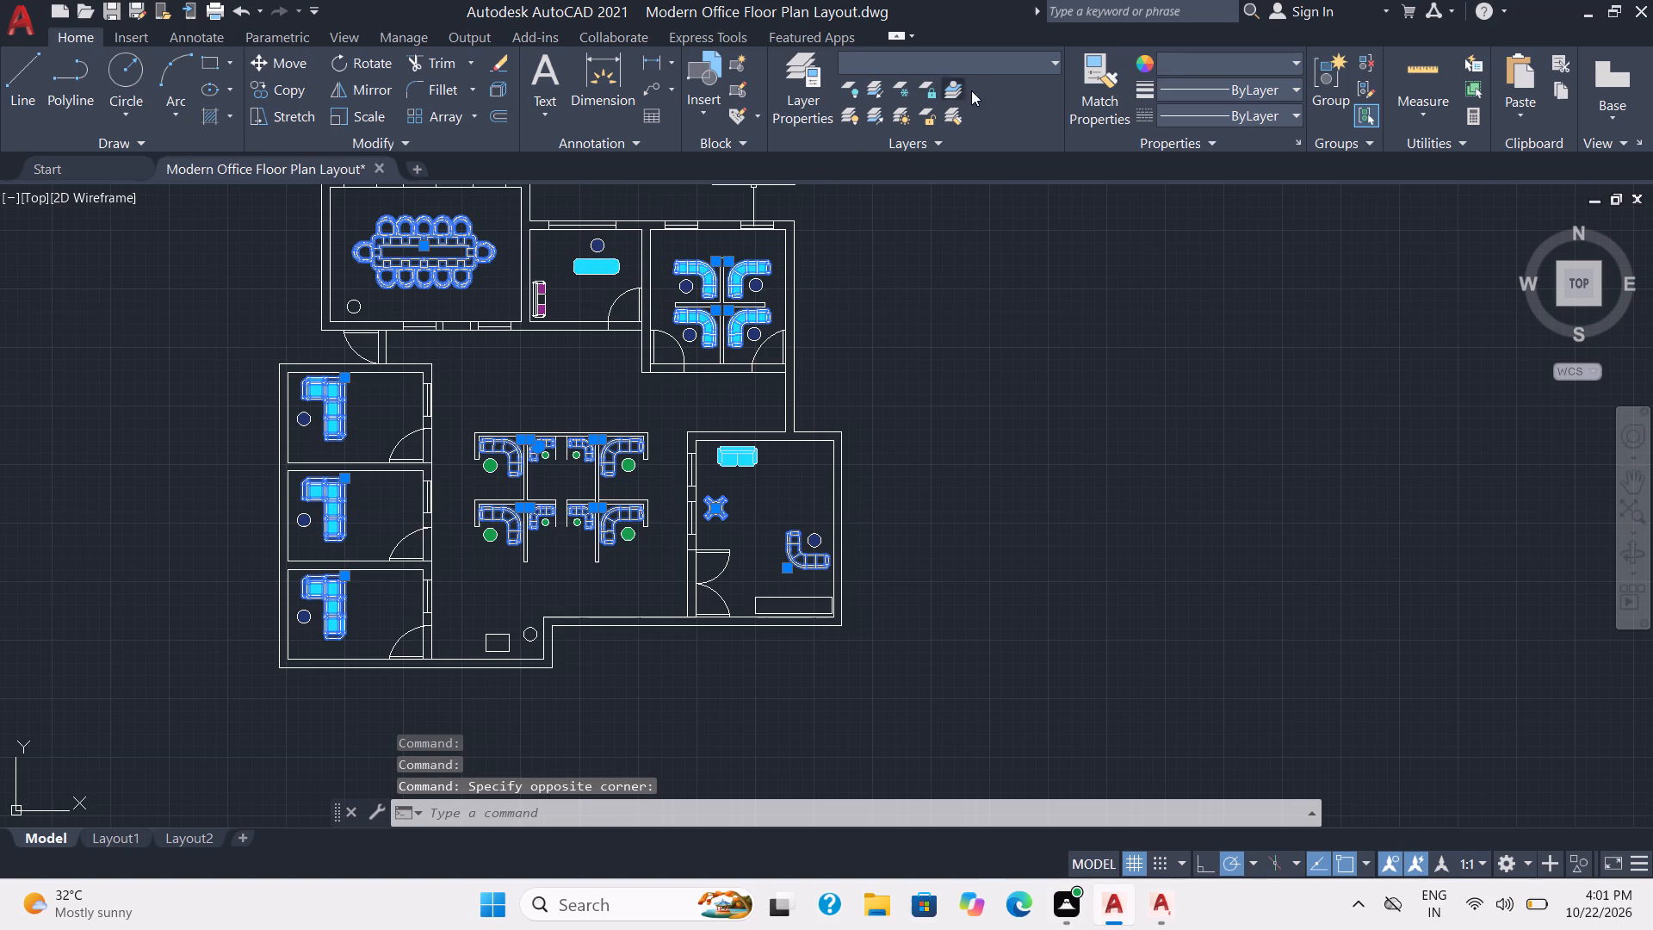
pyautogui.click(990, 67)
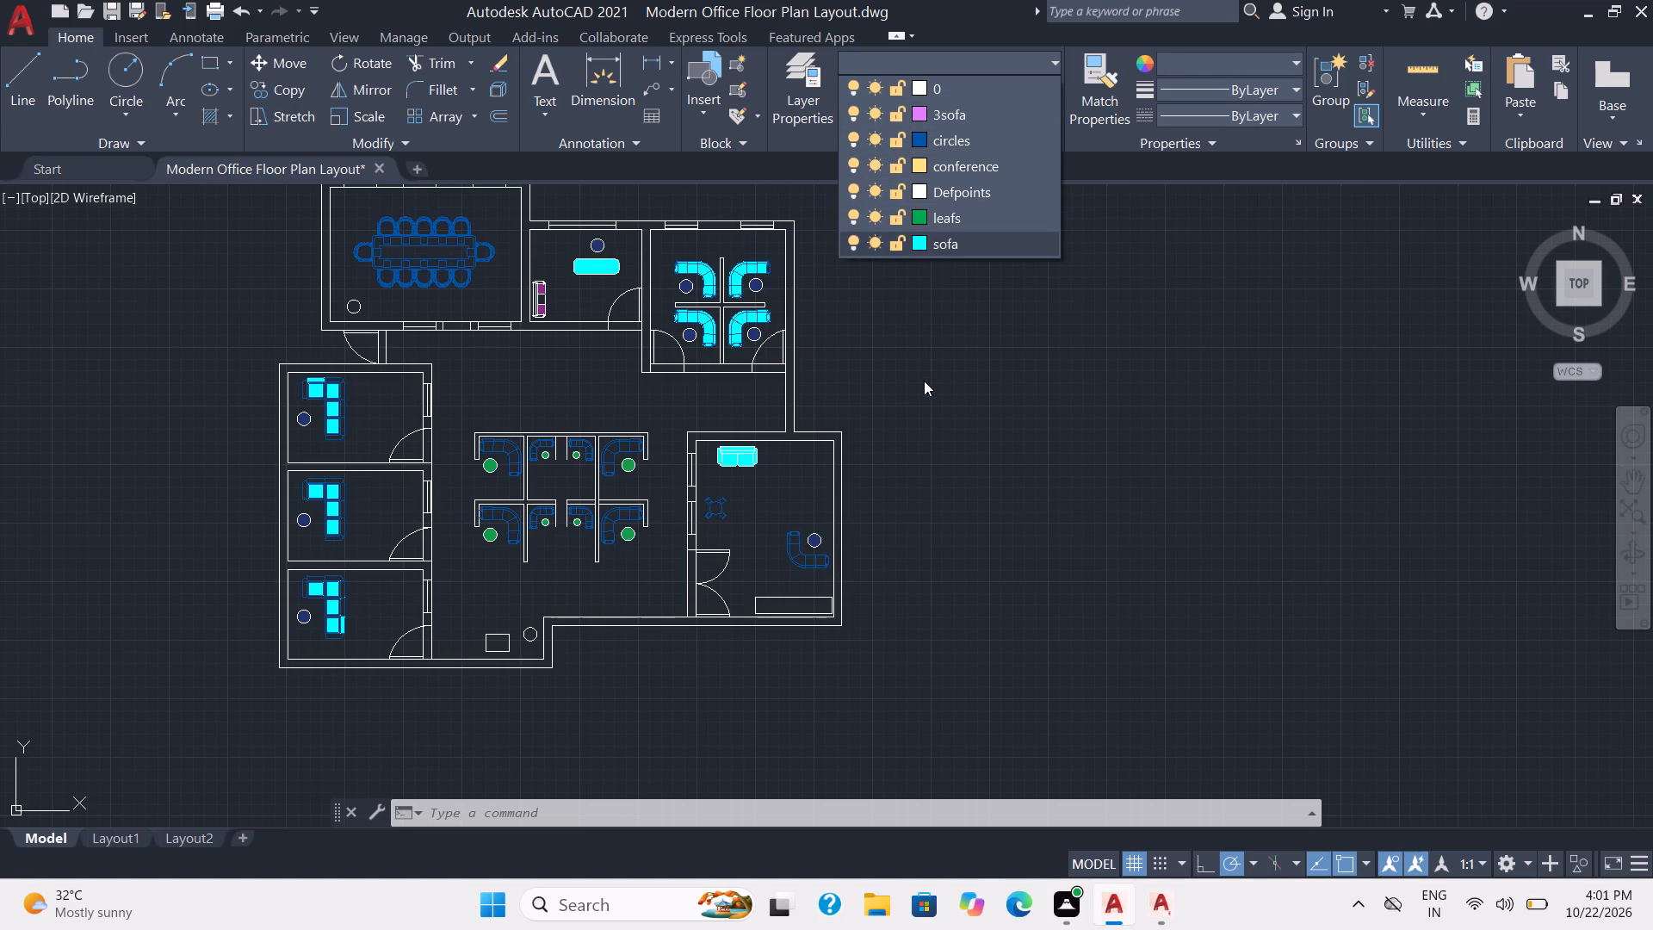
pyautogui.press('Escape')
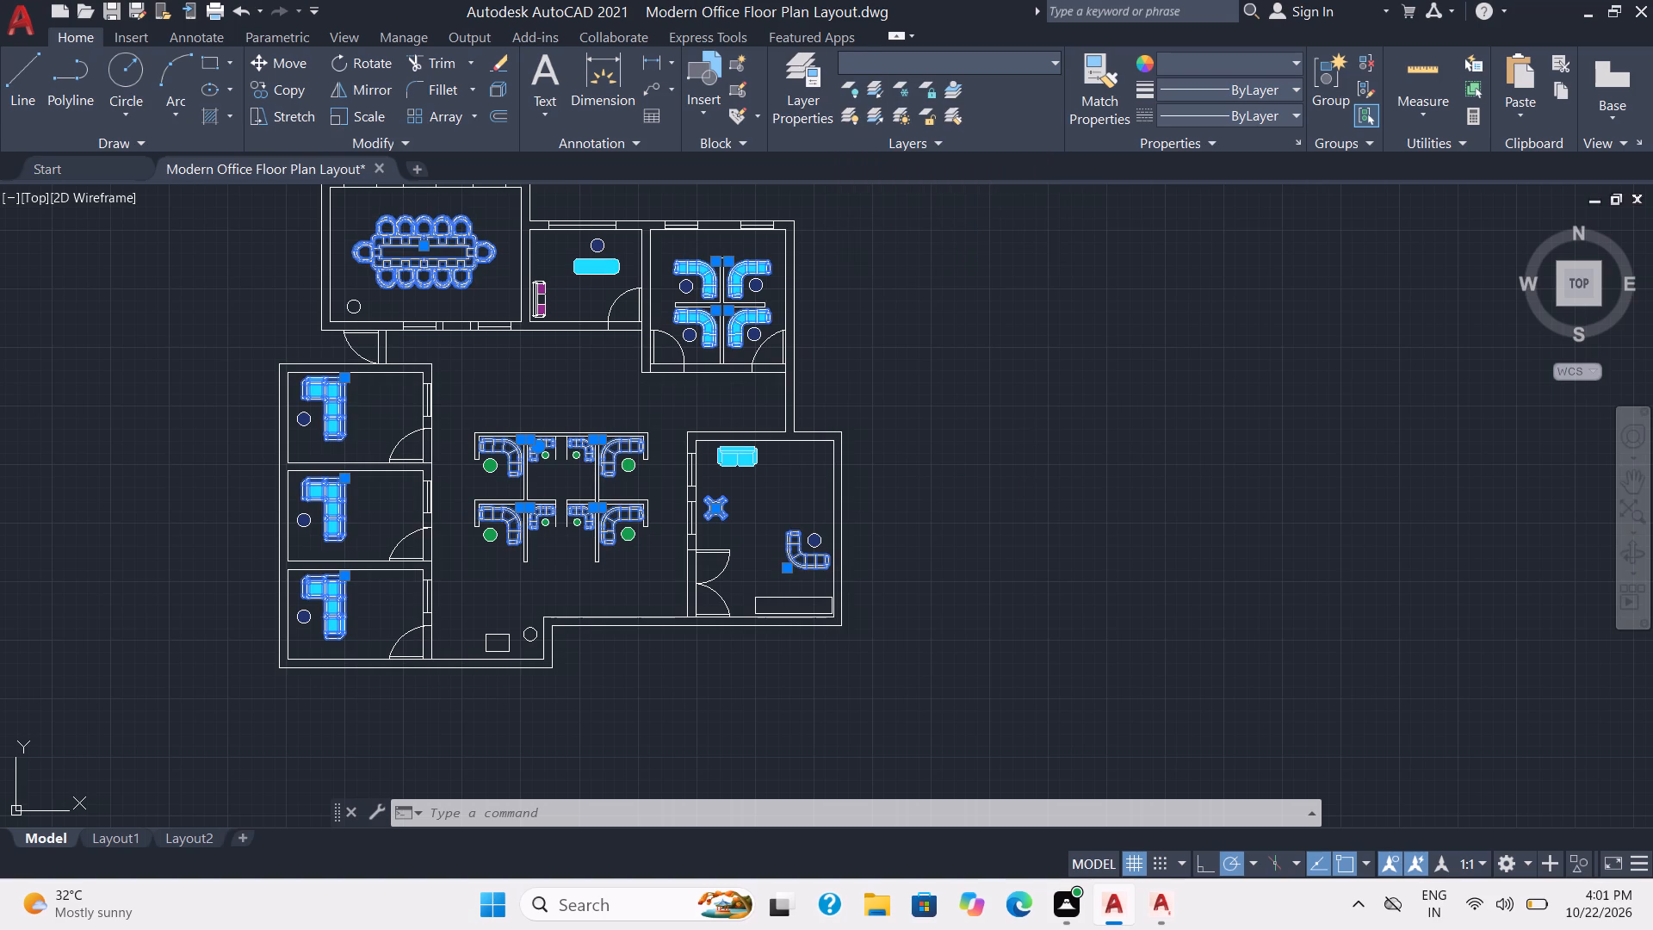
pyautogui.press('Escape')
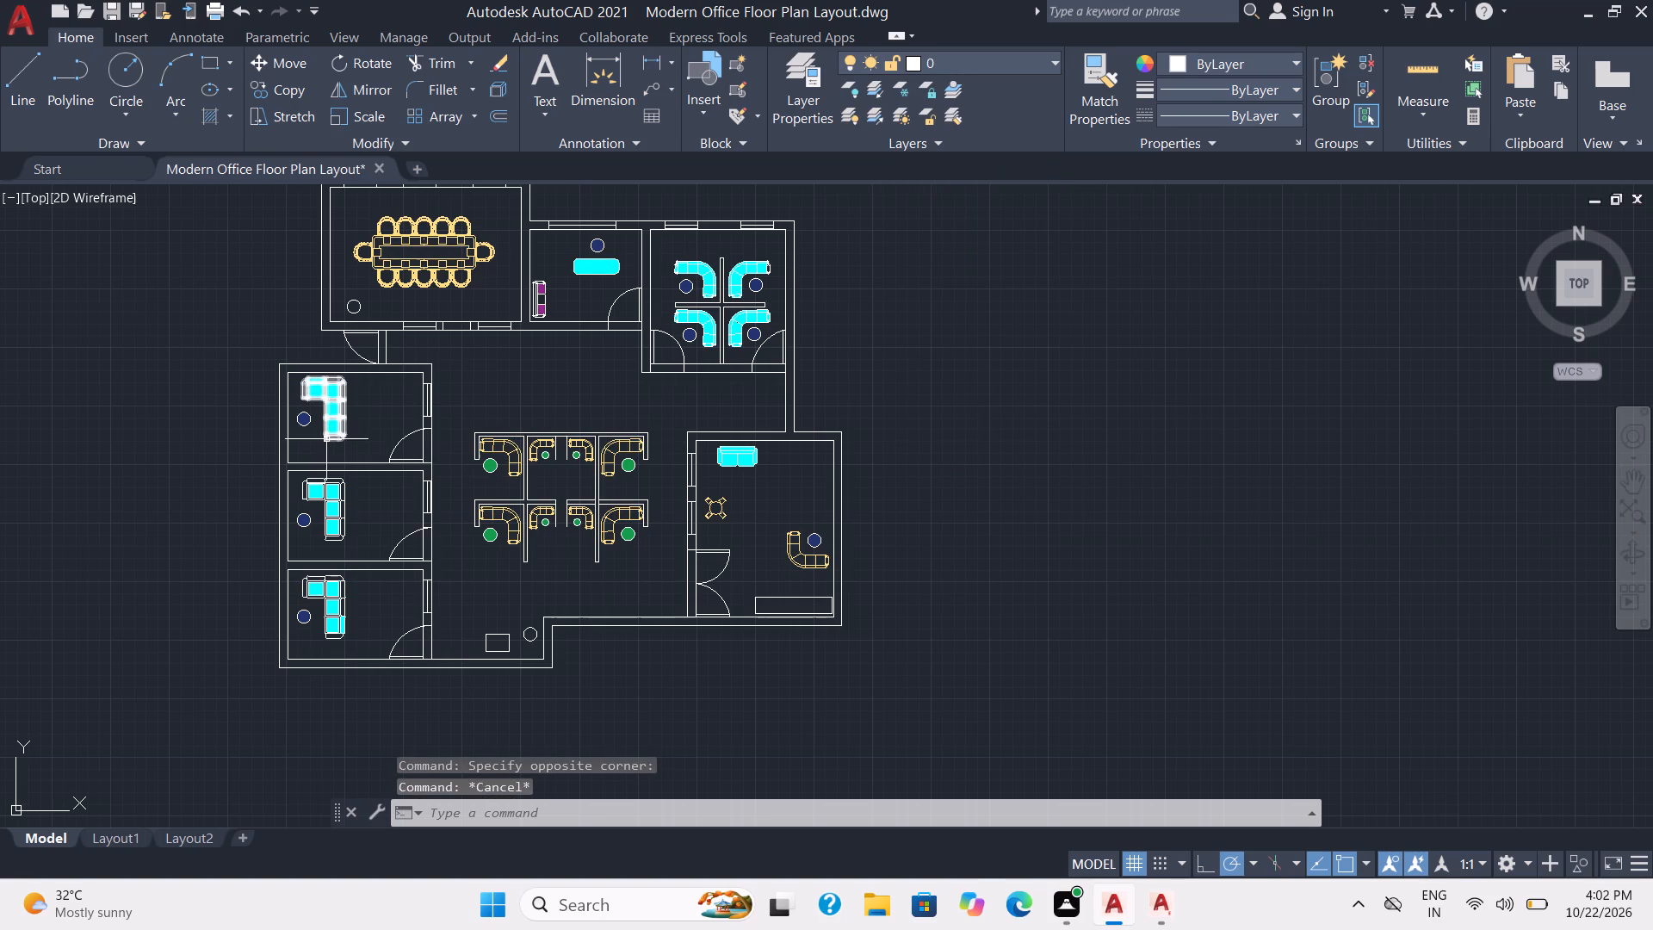
# Assign the three side-office L-shaped sofas, three cubicle sofas, cyan hatch, double-door room's two-seat sofa and cyan table to the sofa layer.
pyautogui.click(325, 423)
pyautogui.click(324, 527)
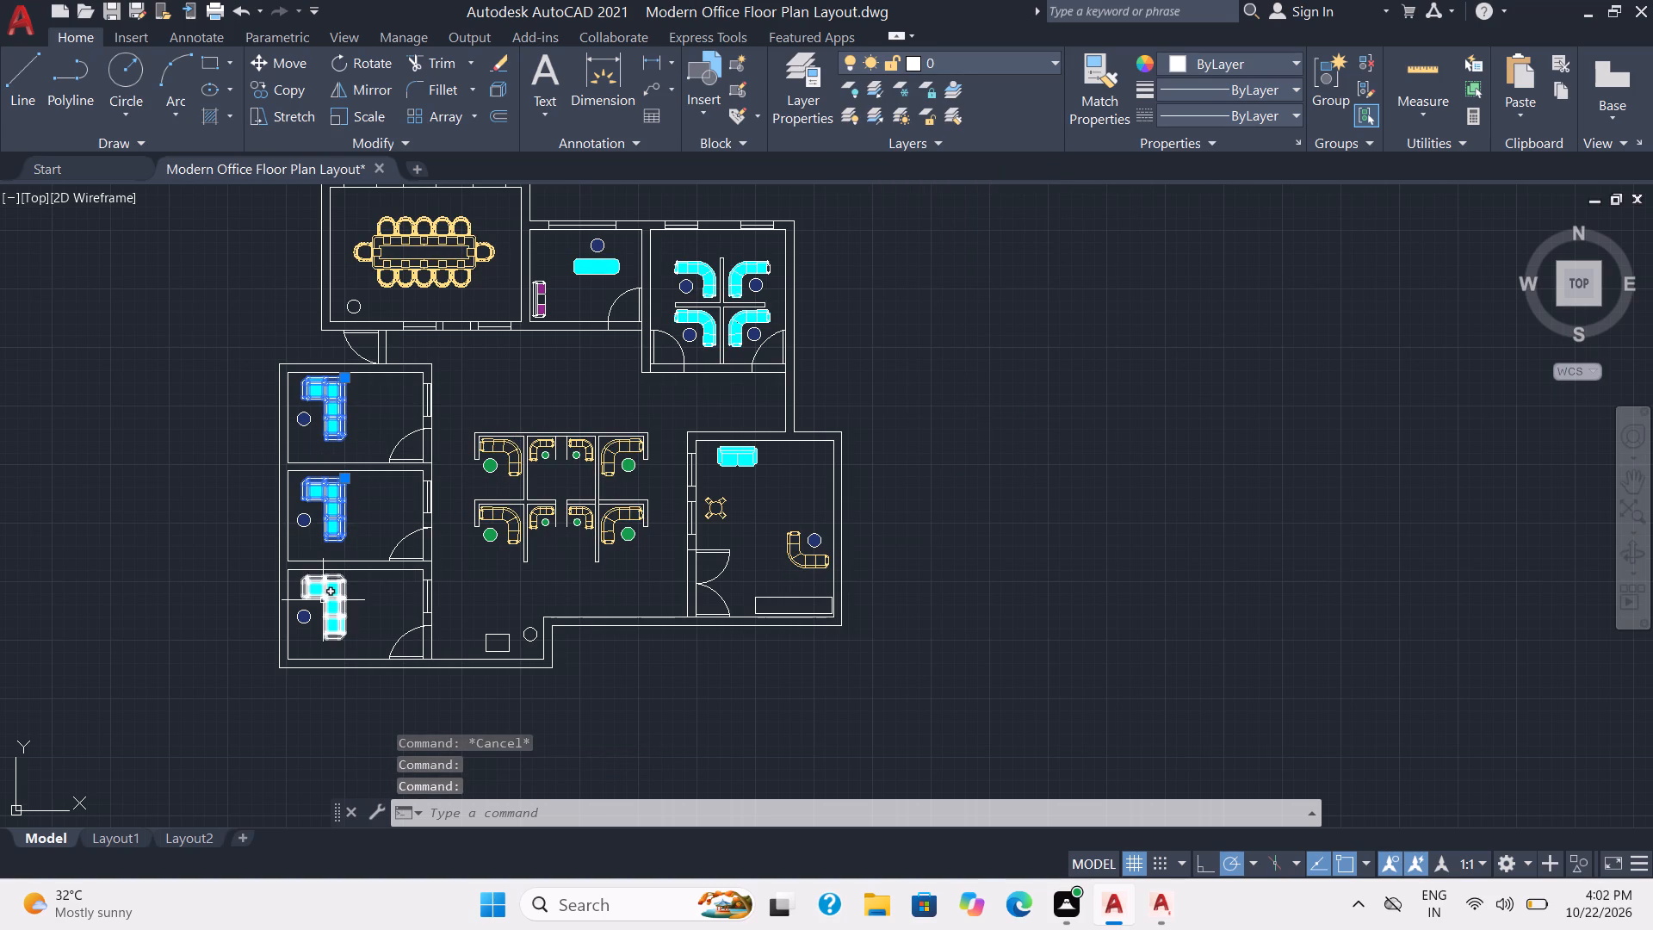
pyautogui.click(323, 600)
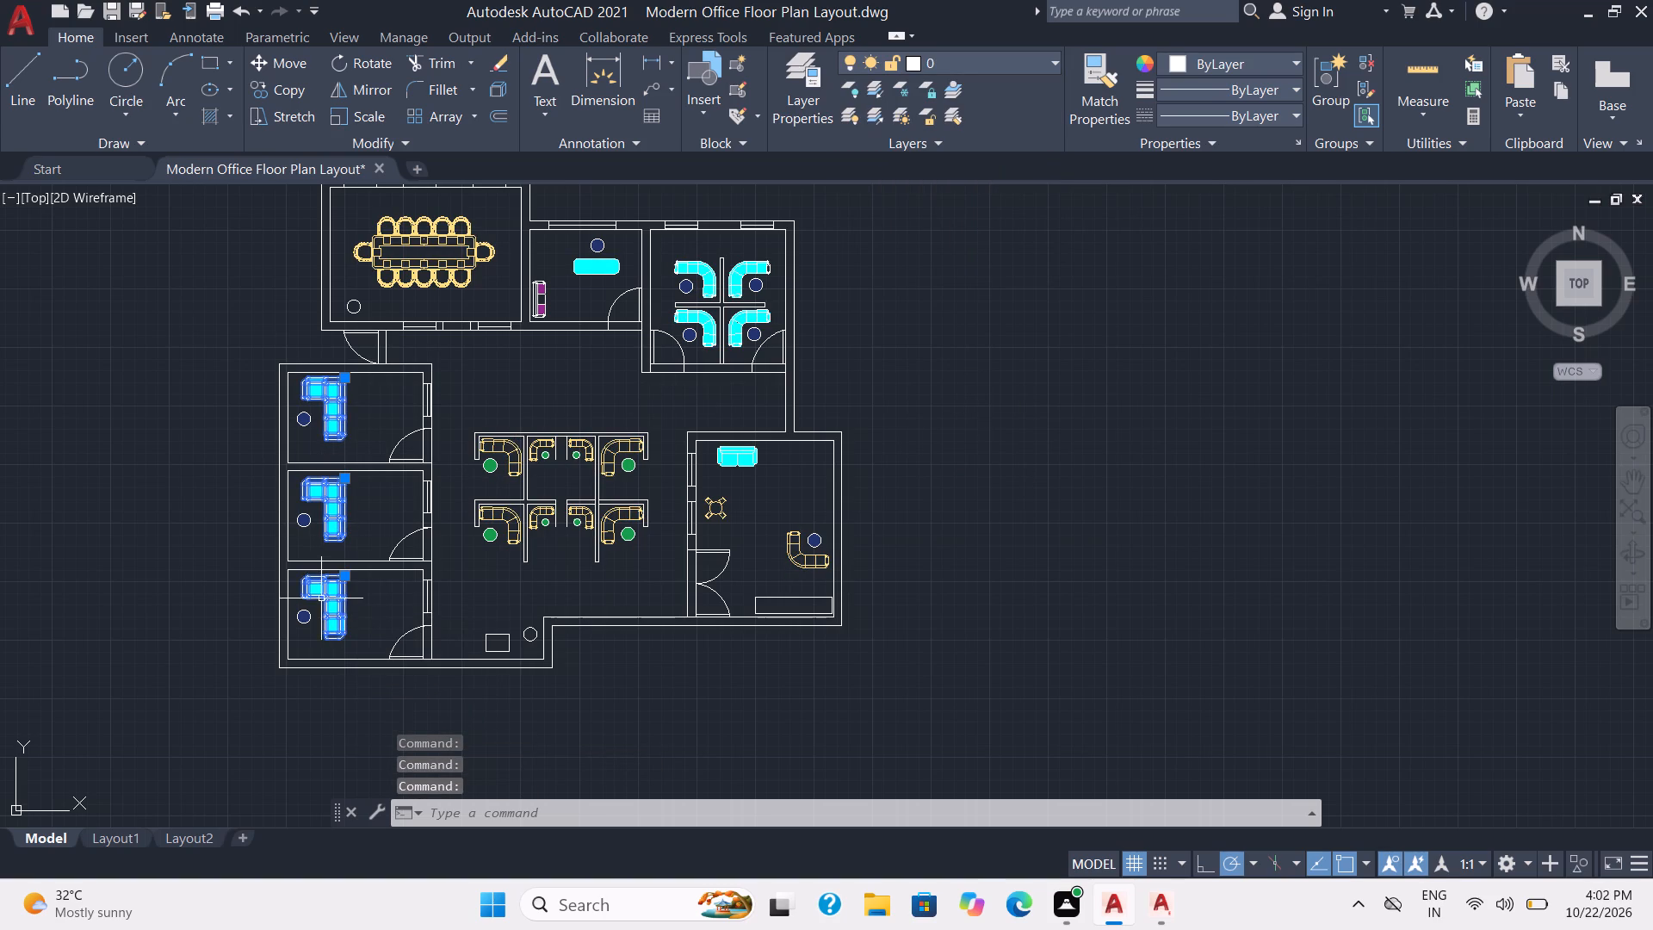
pyautogui.click(691, 270)
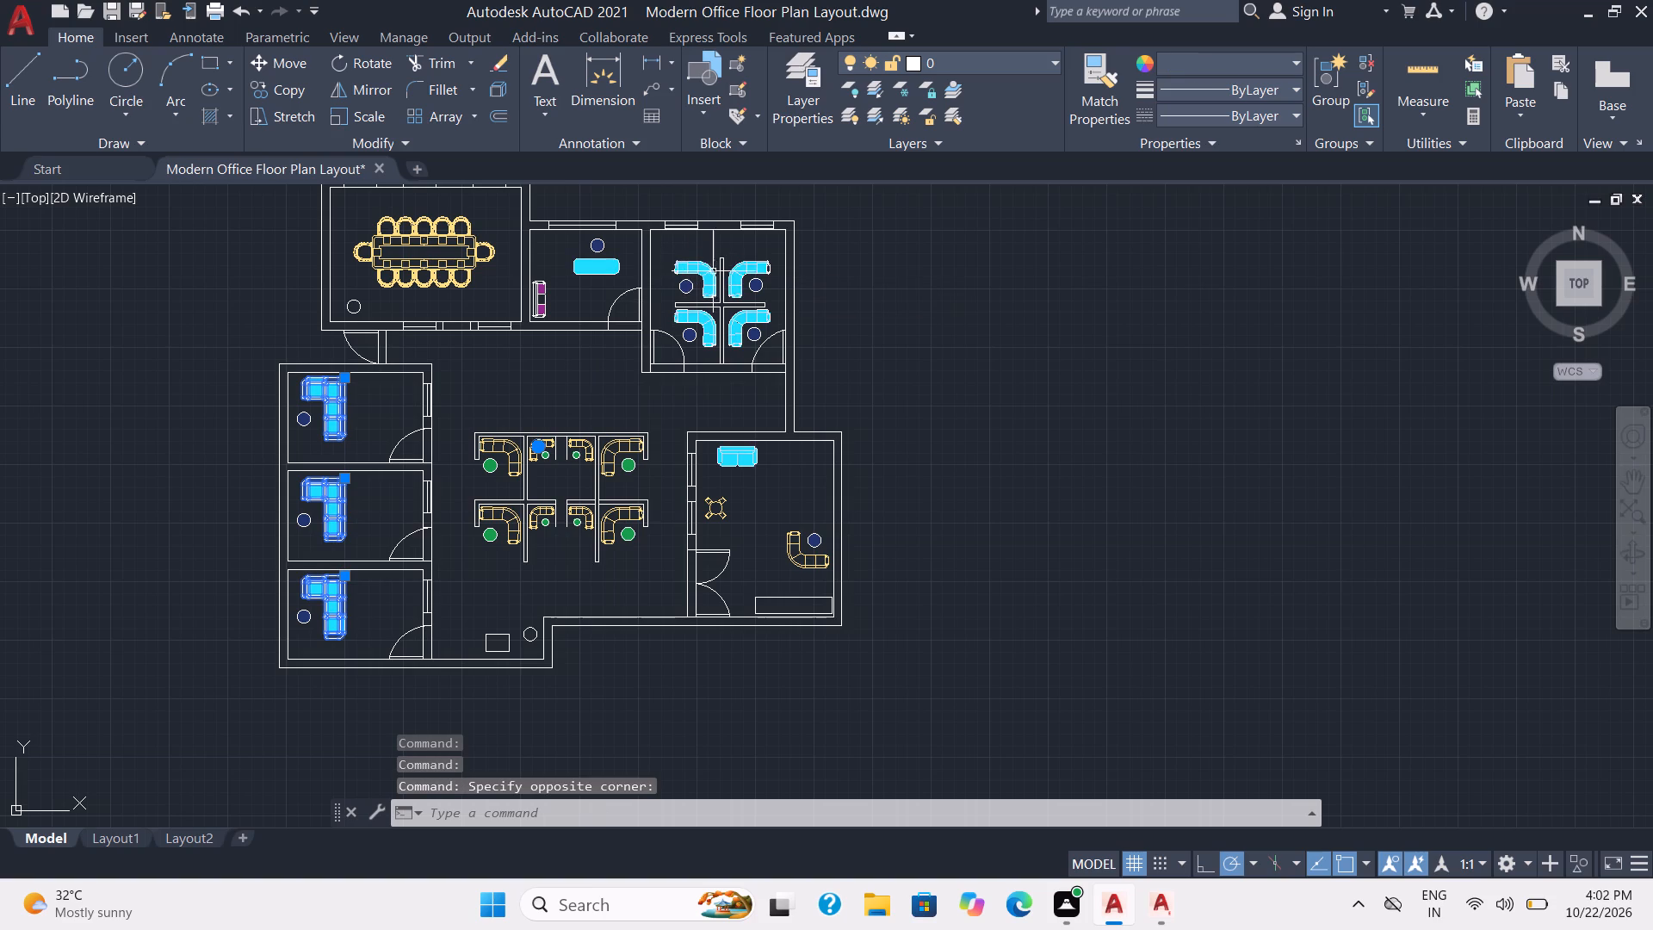
pyautogui.click(755, 269)
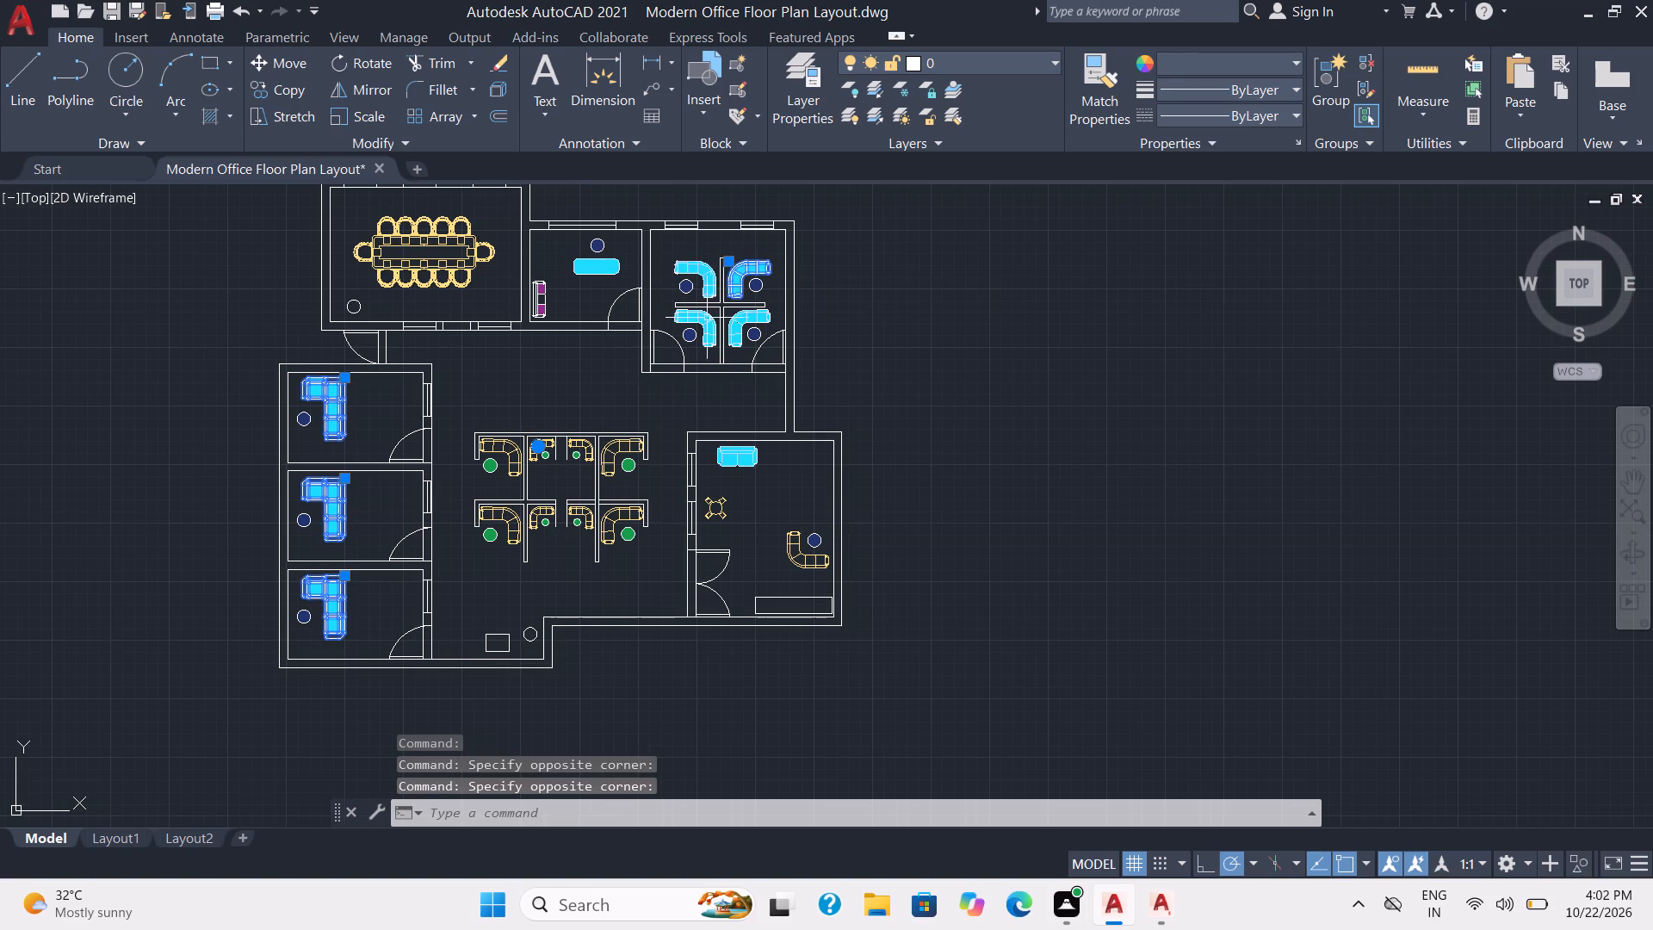
pyautogui.click(708, 324)
pyautogui.click(740, 319)
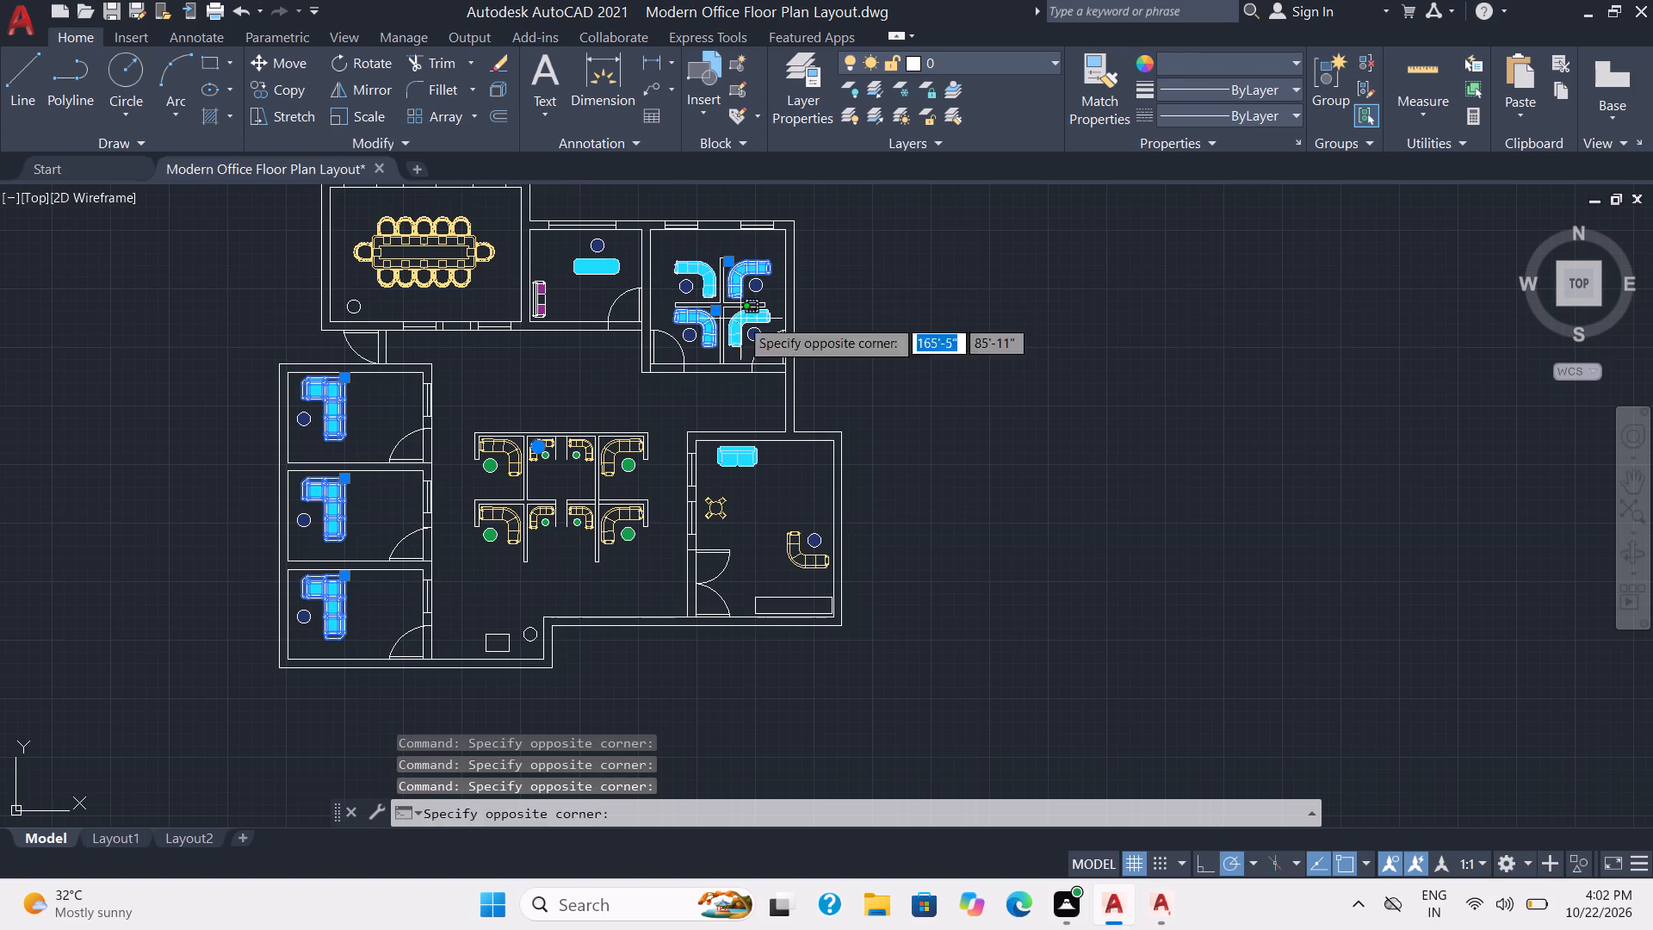
pyautogui.click(745, 465)
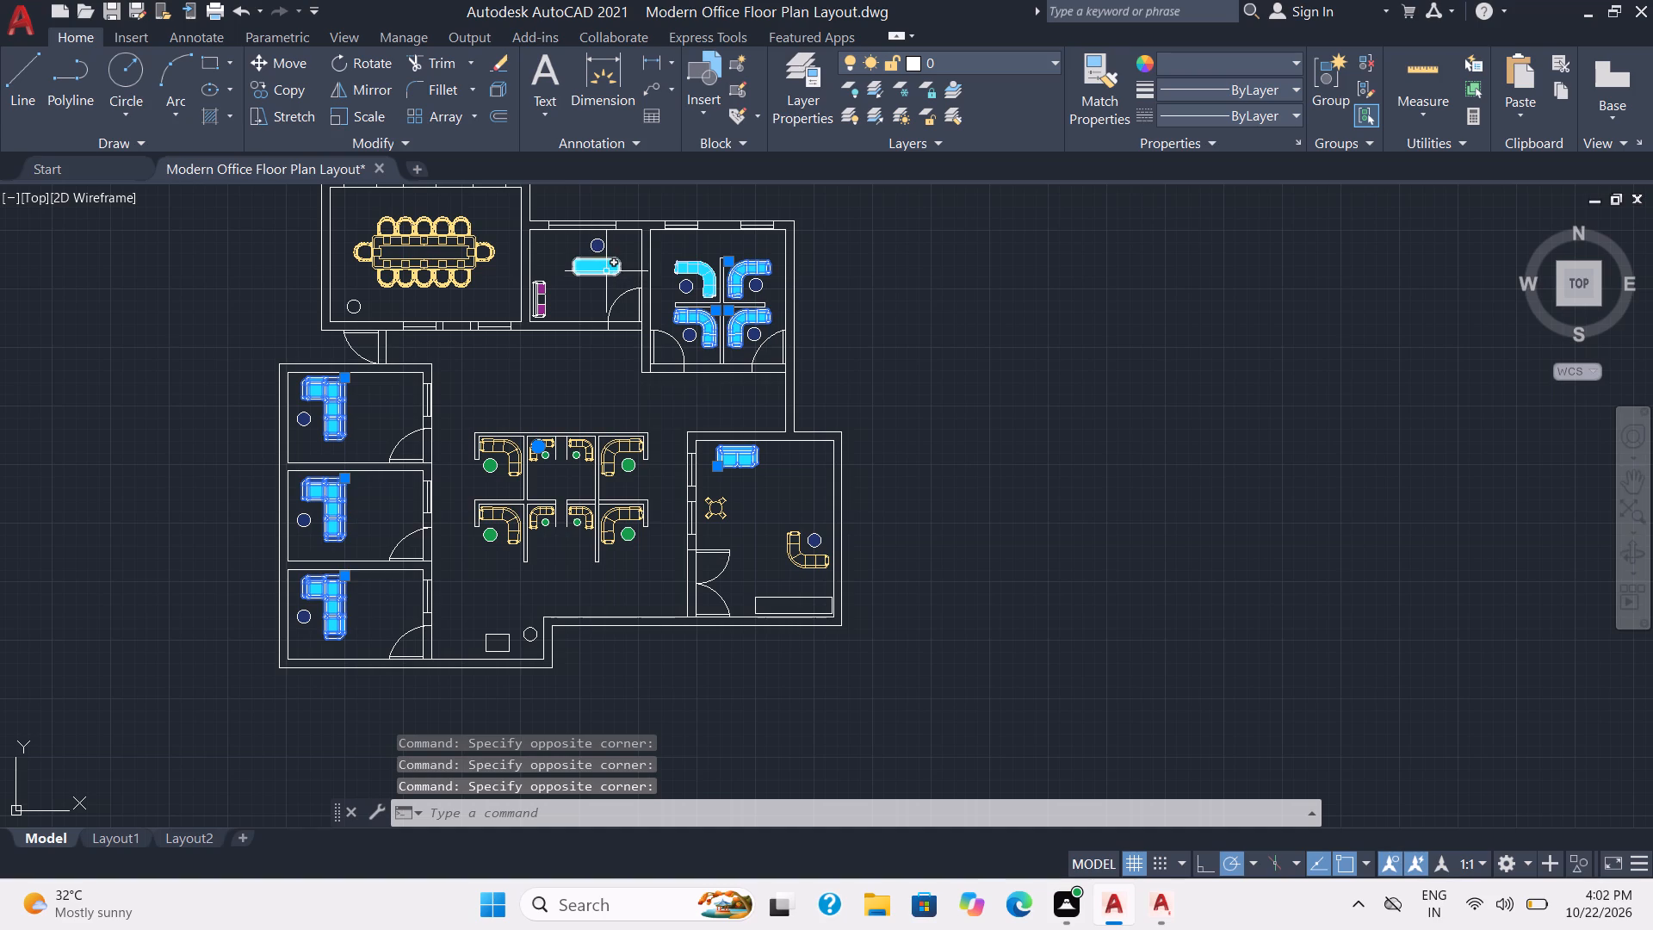
pyautogui.click(606, 271)
pyautogui.click(969, 65)
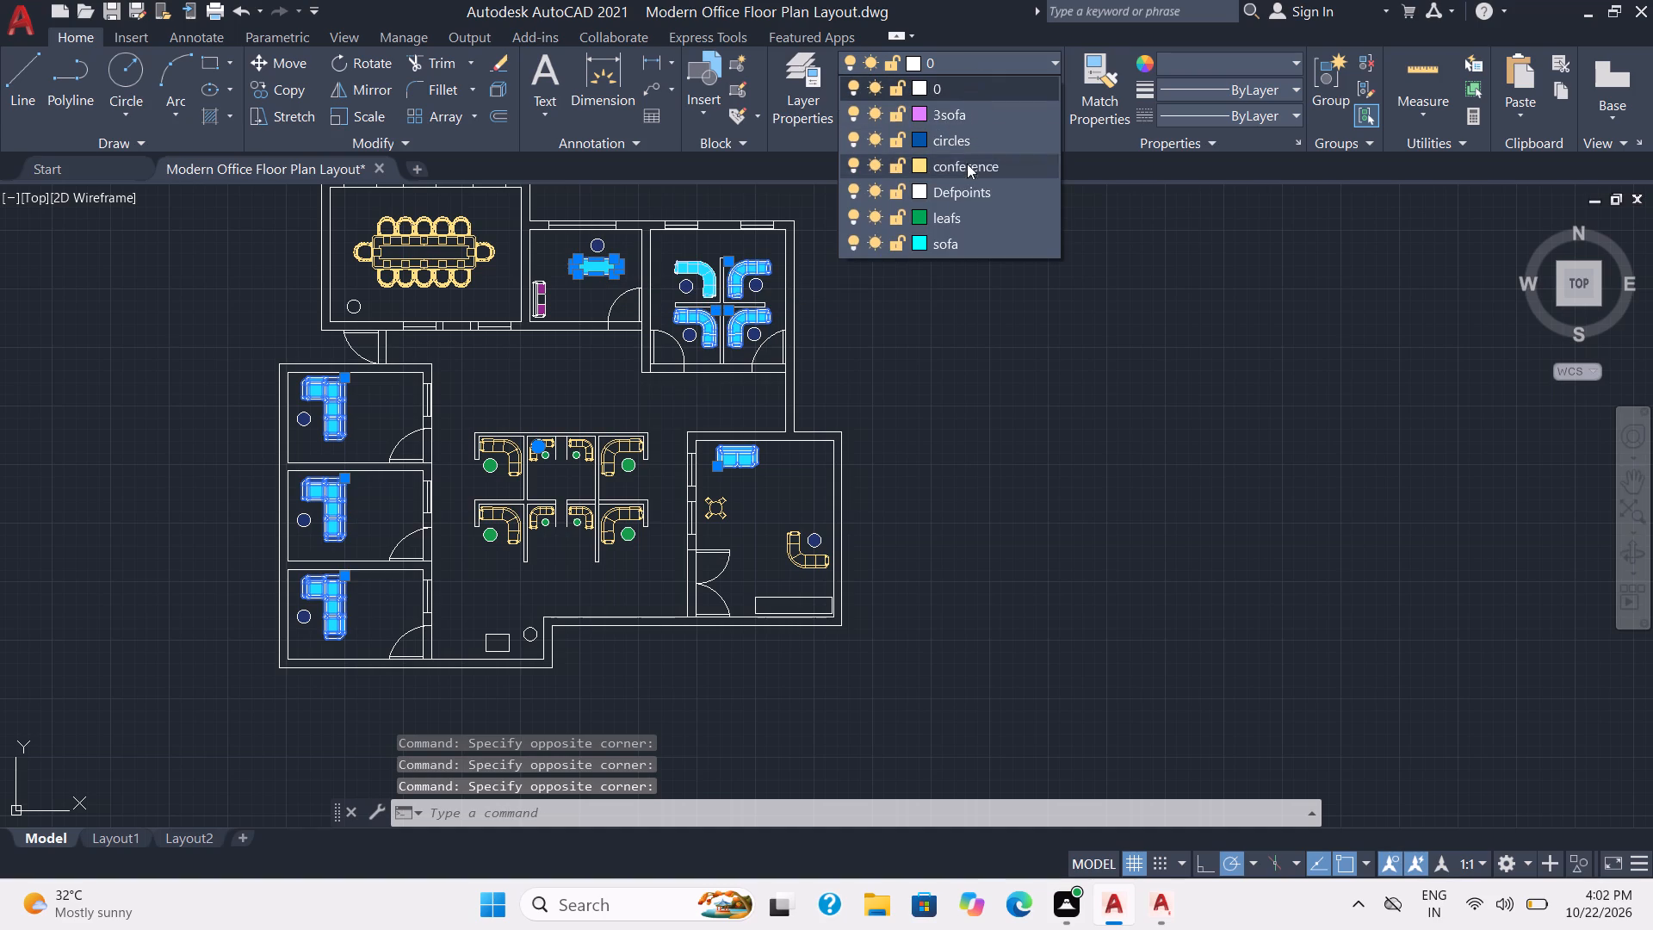
pyautogui.click(940, 237)
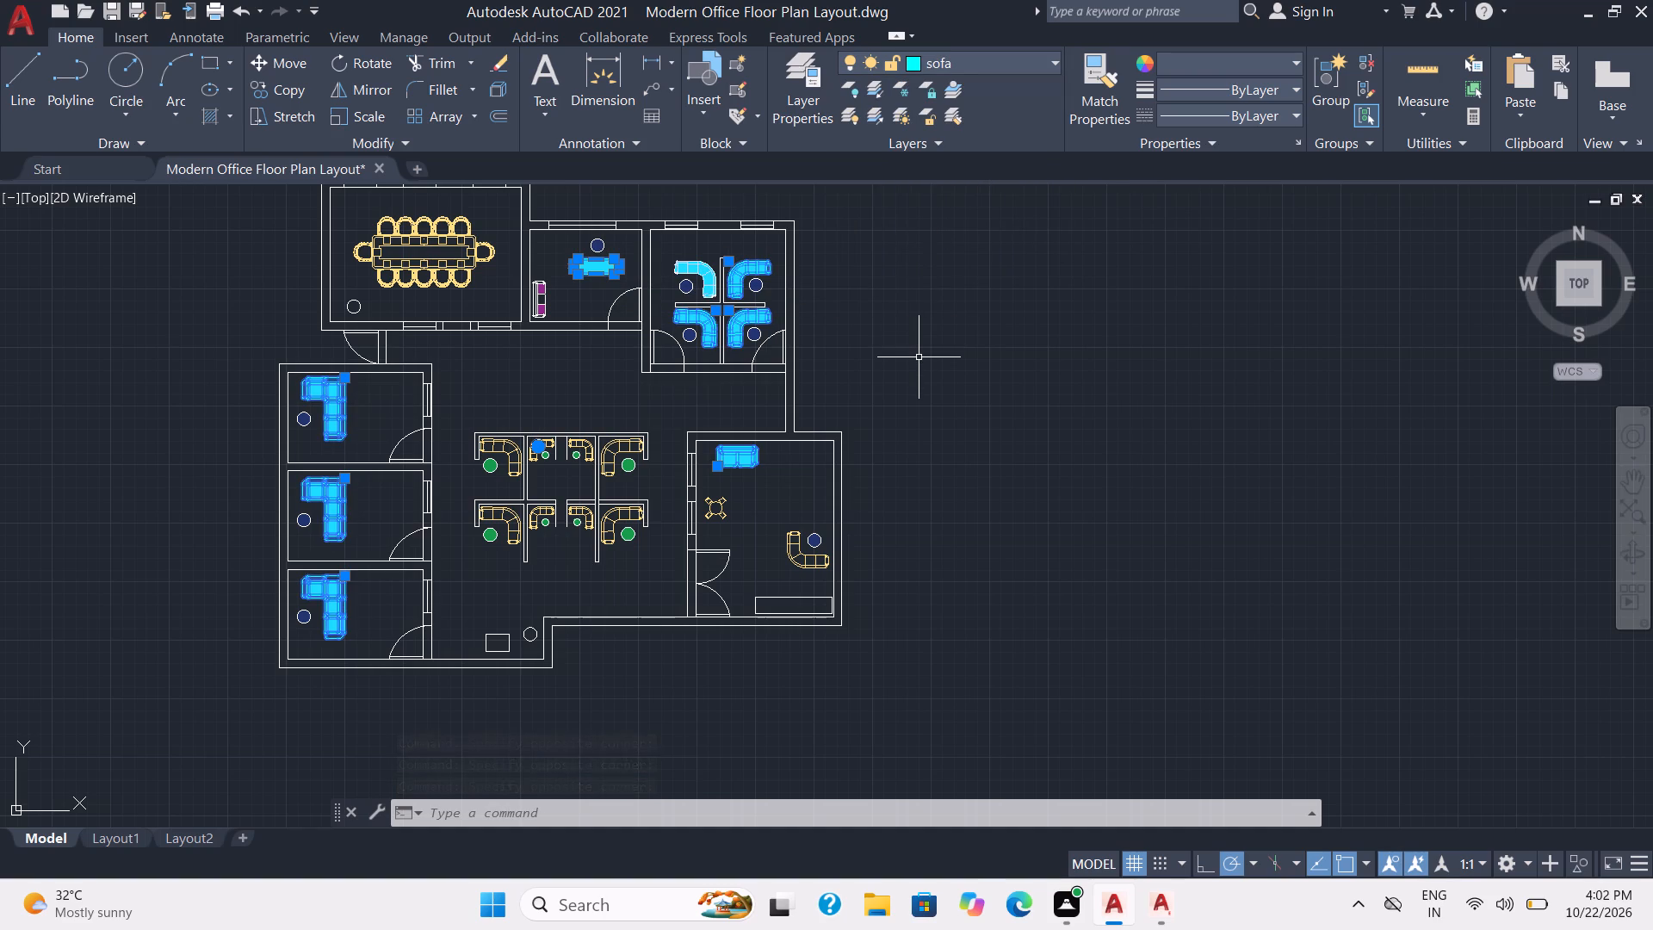
pyautogui.press('Escape')
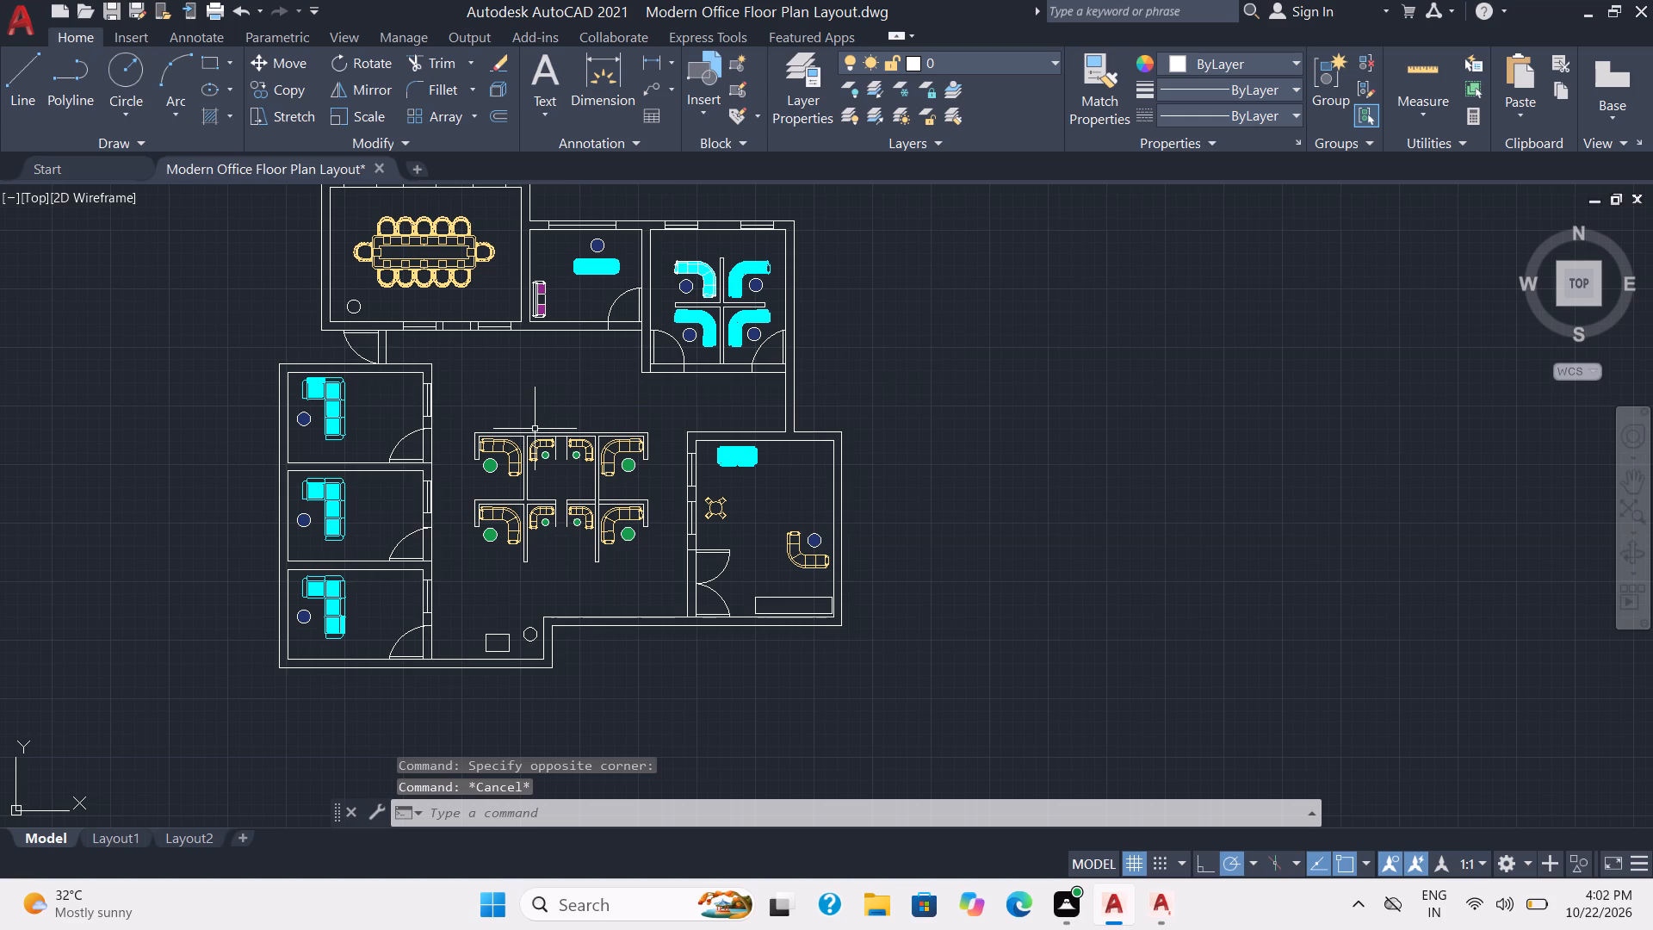
# Assign the purple three-seat sofa in the cyan table's room to the 3sofa layer.
pyautogui.click(543, 301)
pyautogui.click(936, 63)
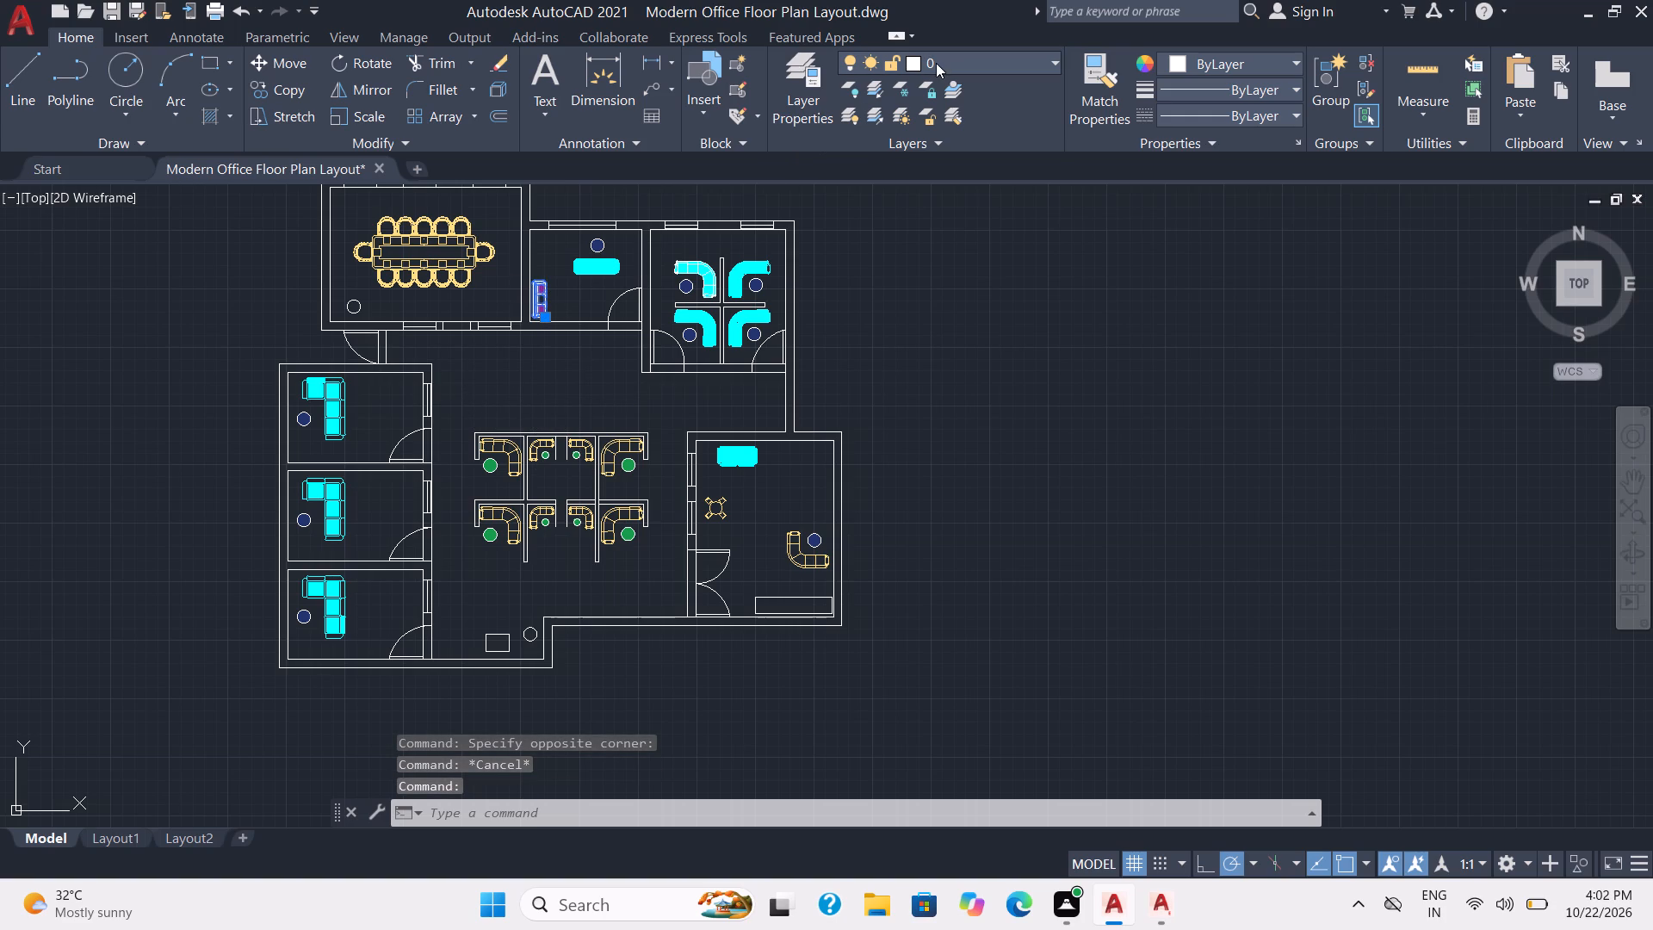
pyautogui.click(946, 120)
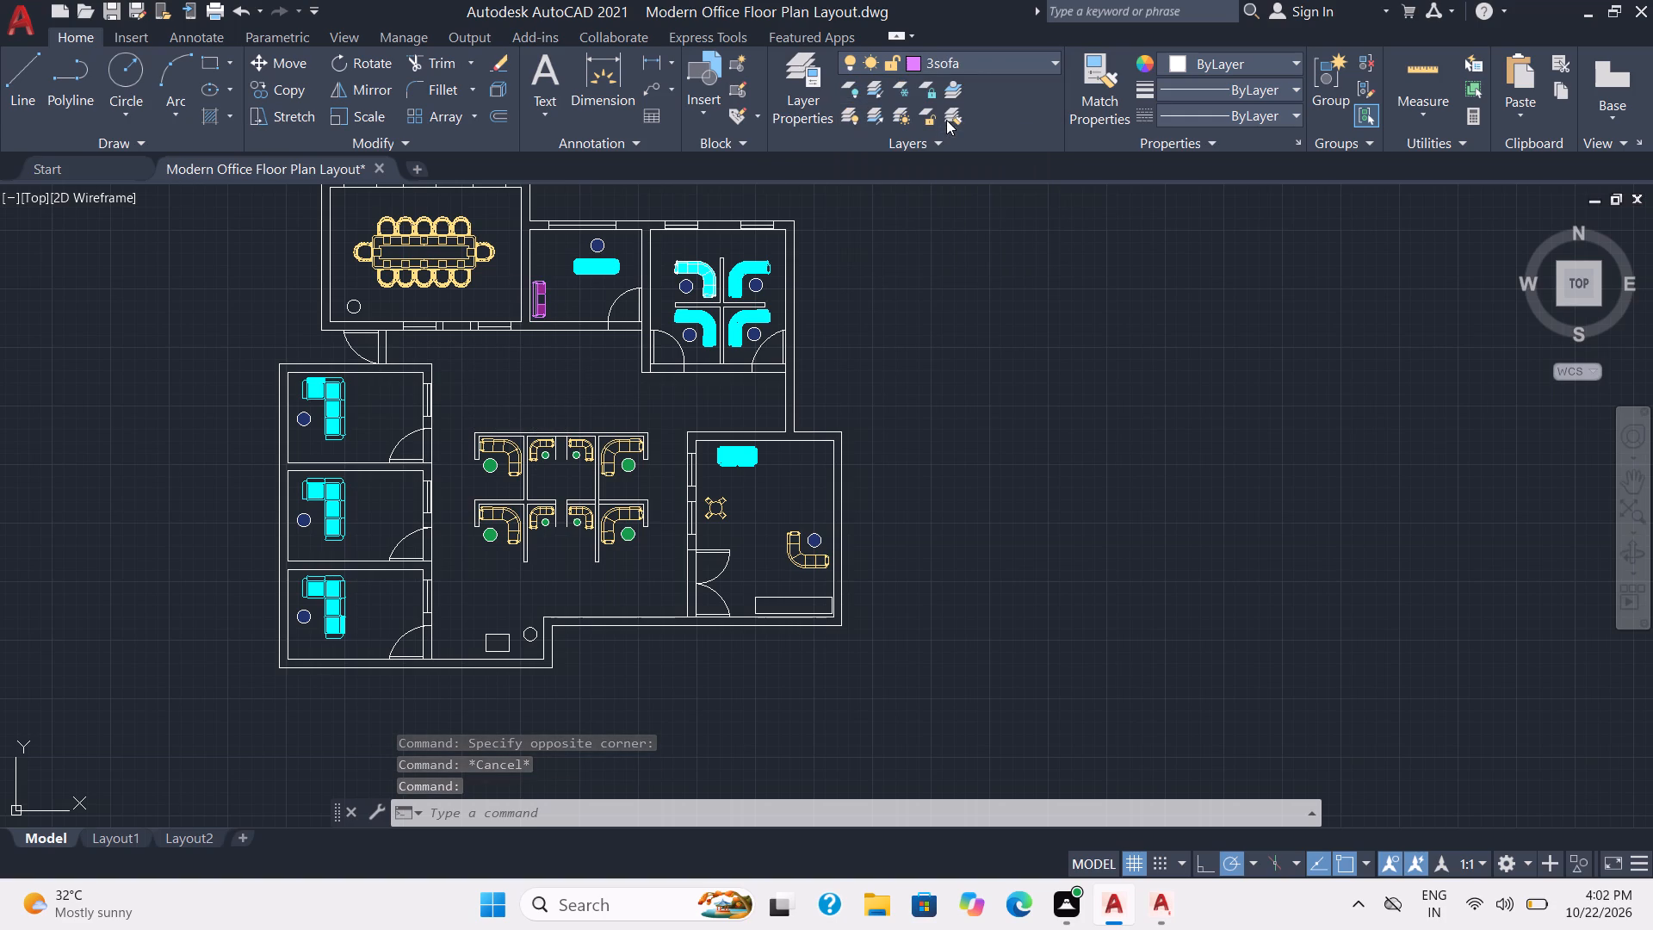
pyautogui.press('Escape')
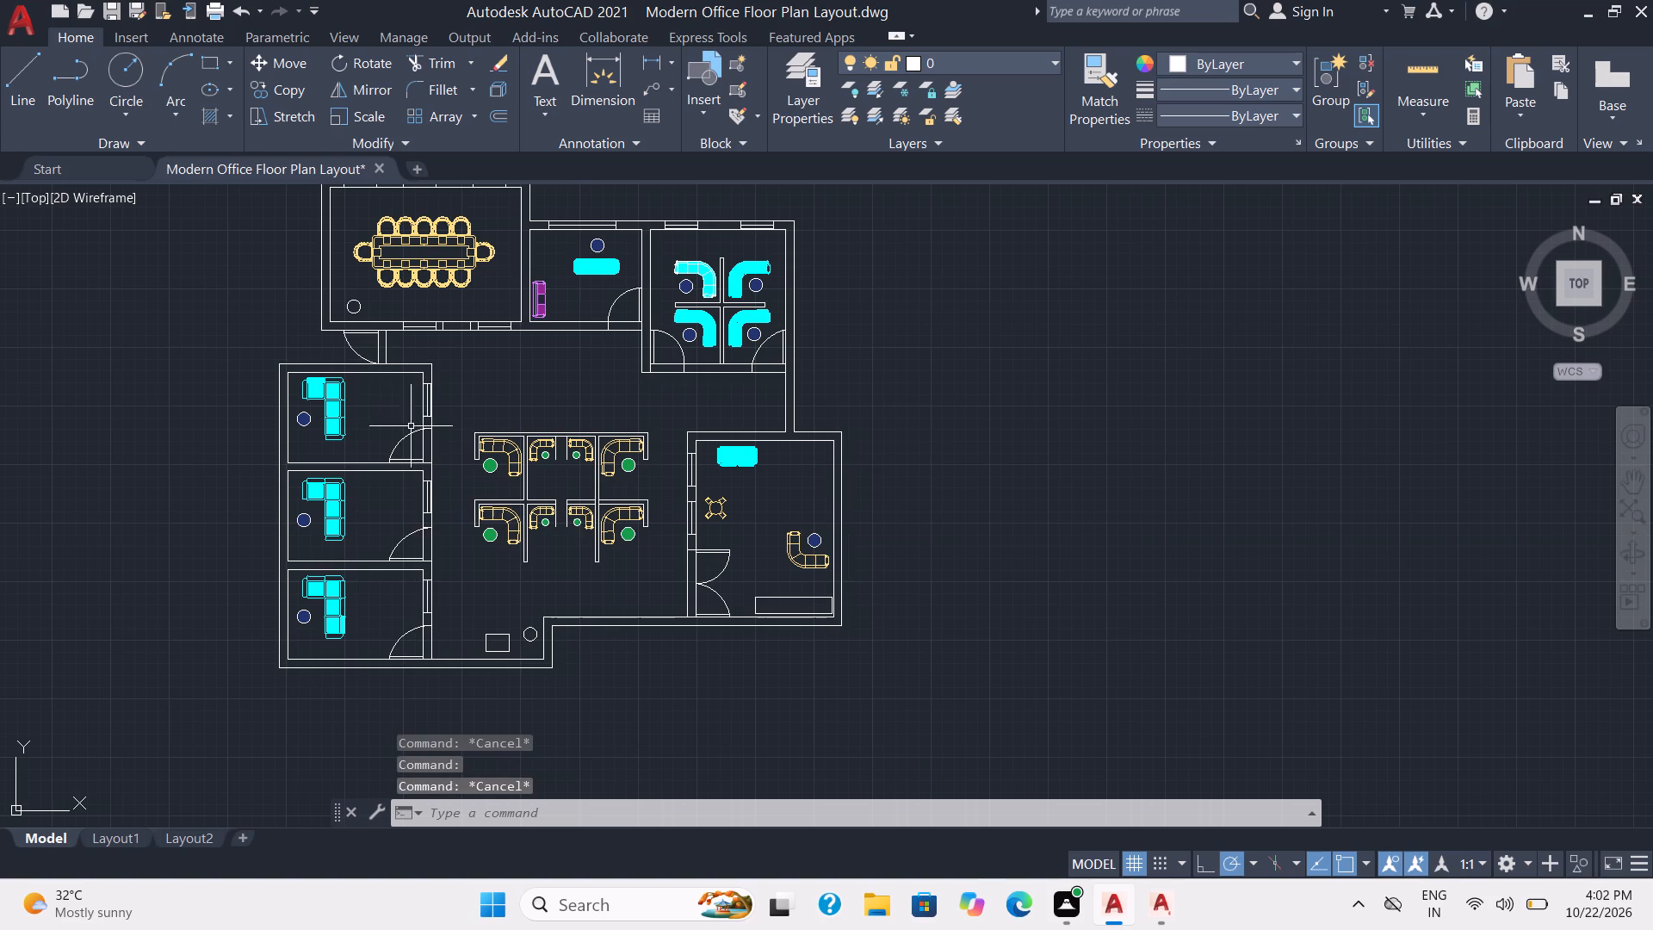
# Assign the unfilled circles in the conference room and beside the small rectangle near the lower wall to the leafs layer.
pyautogui.click(357, 300)
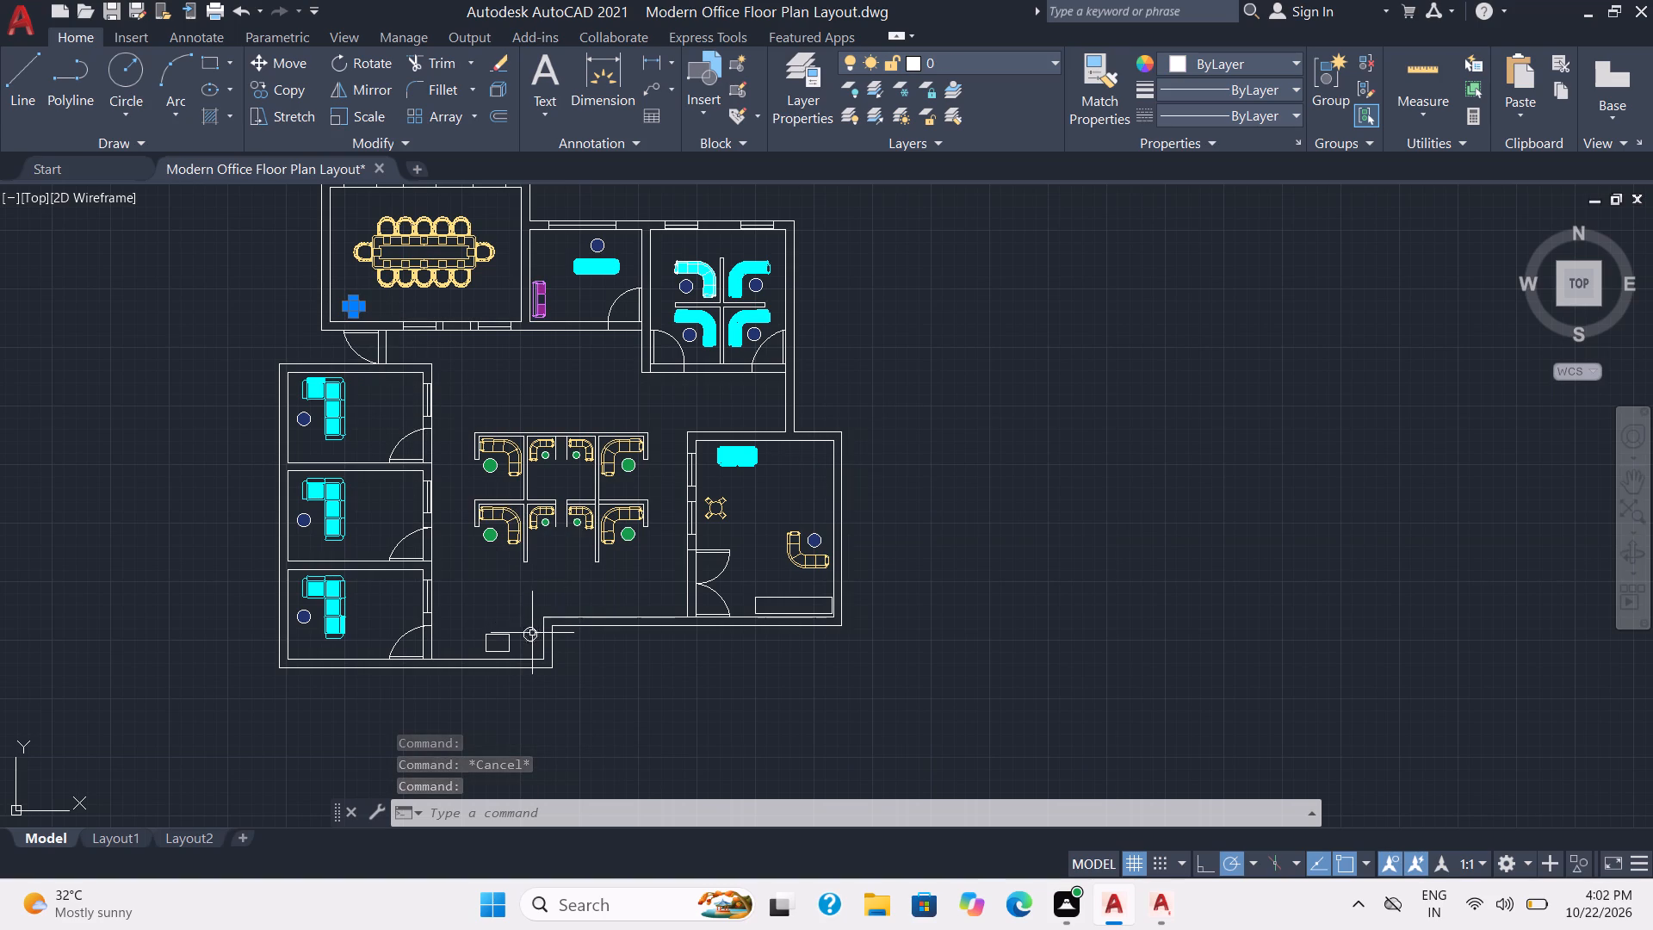
pyautogui.click(534, 629)
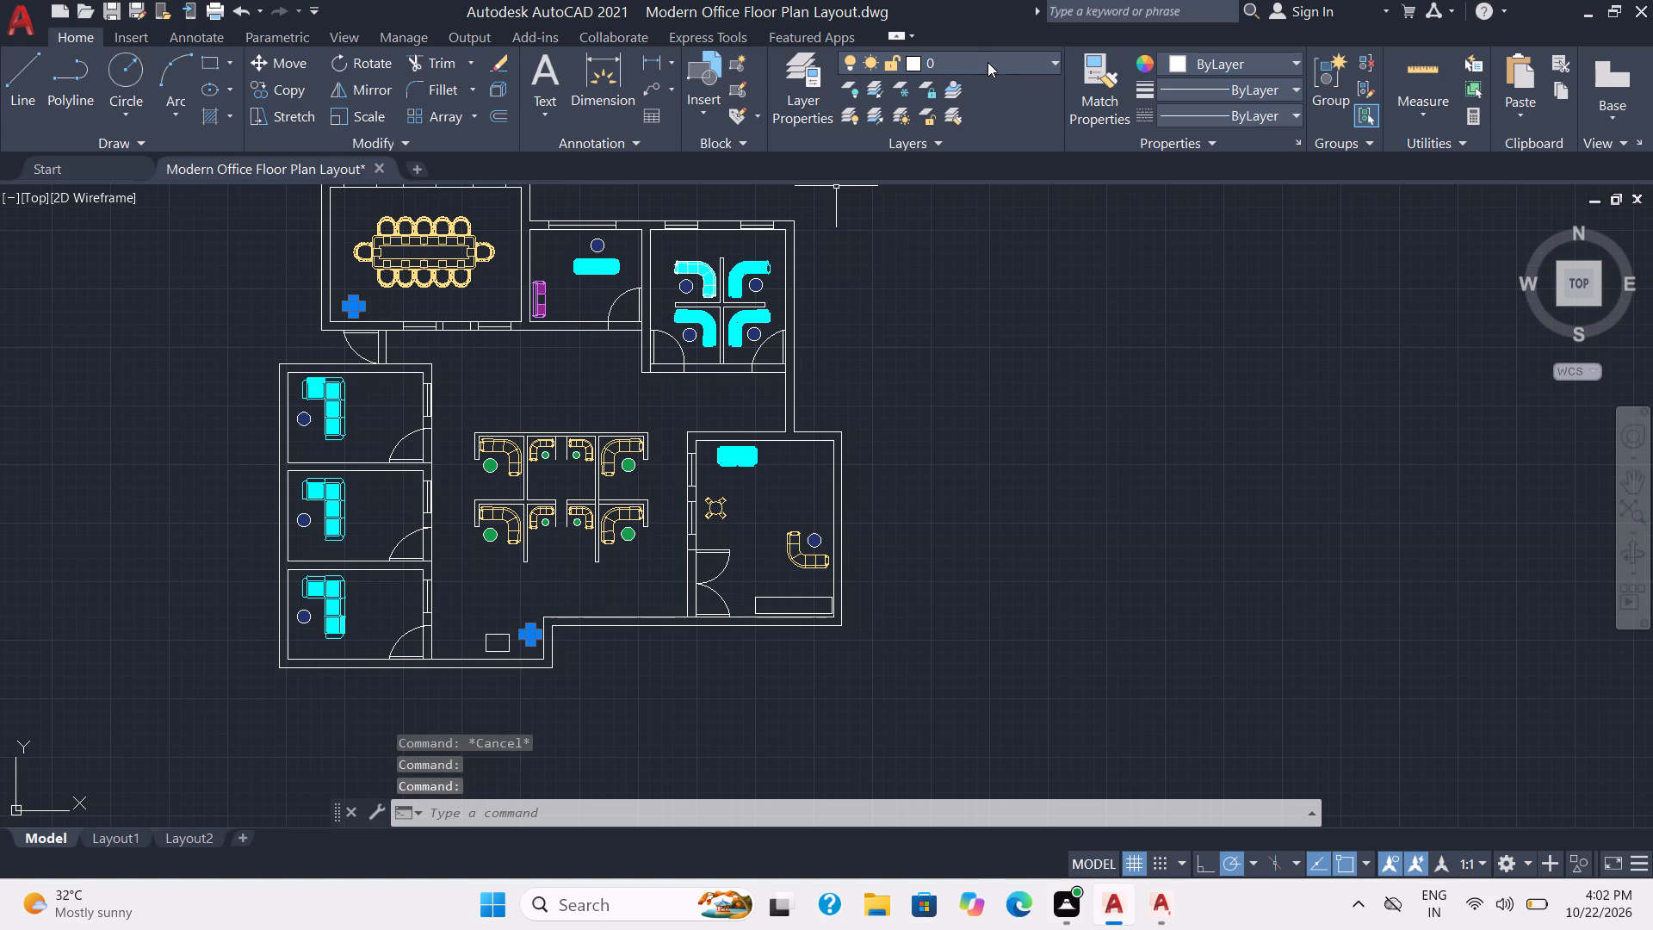
pyautogui.click(987, 67)
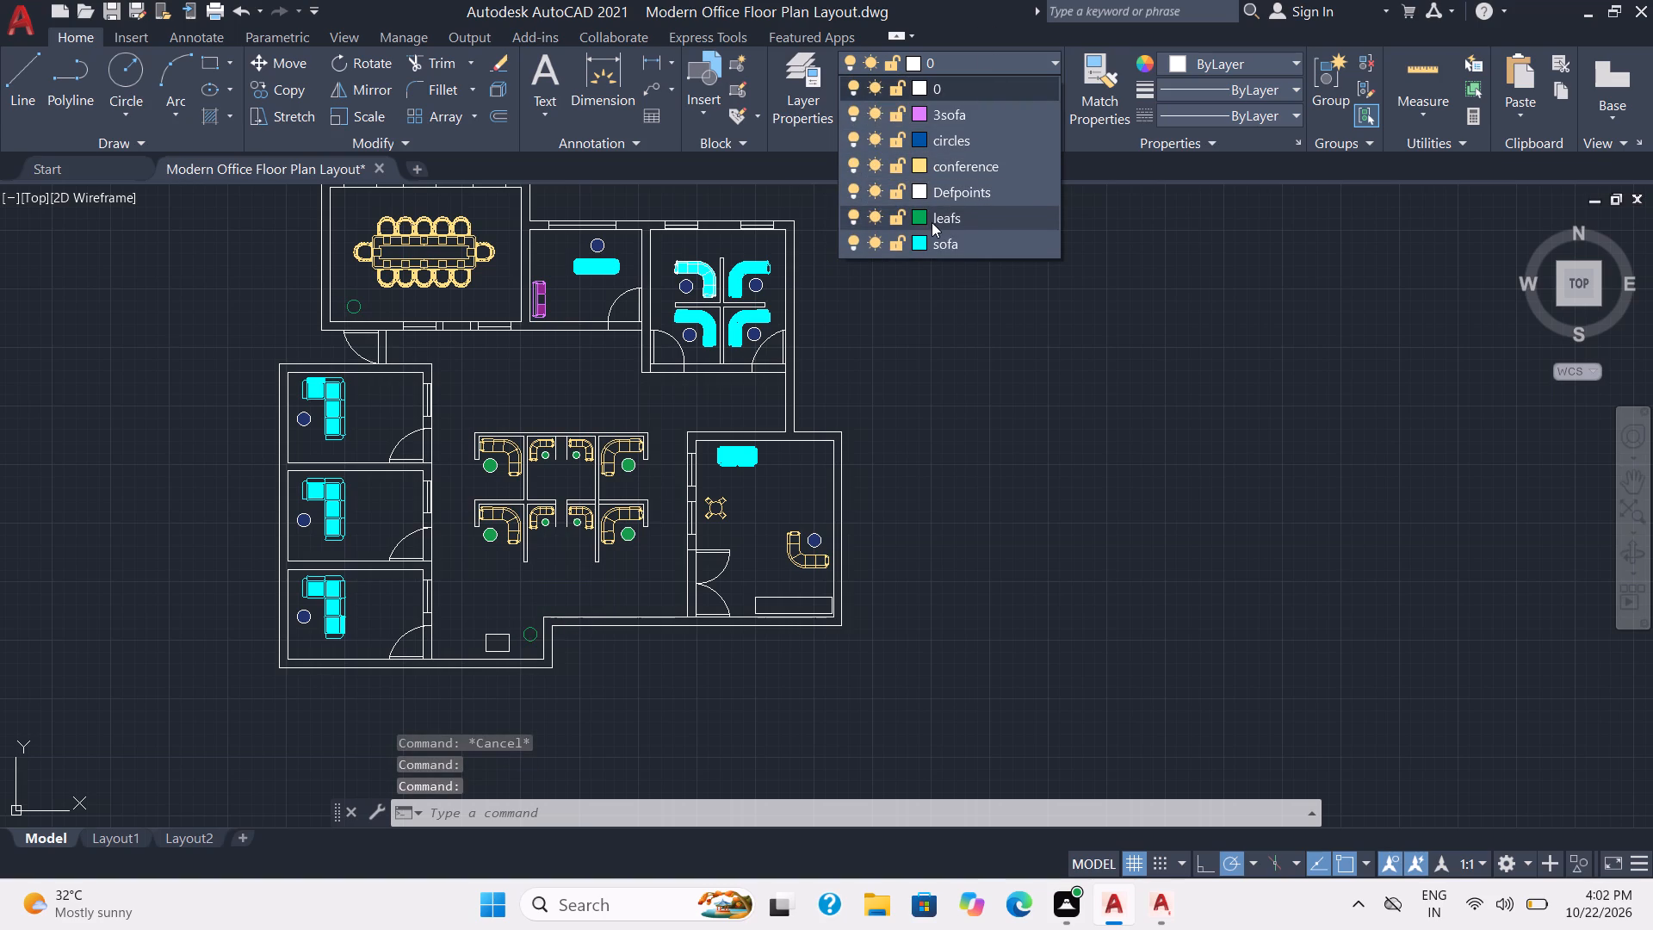
pyautogui.click(932, 222)
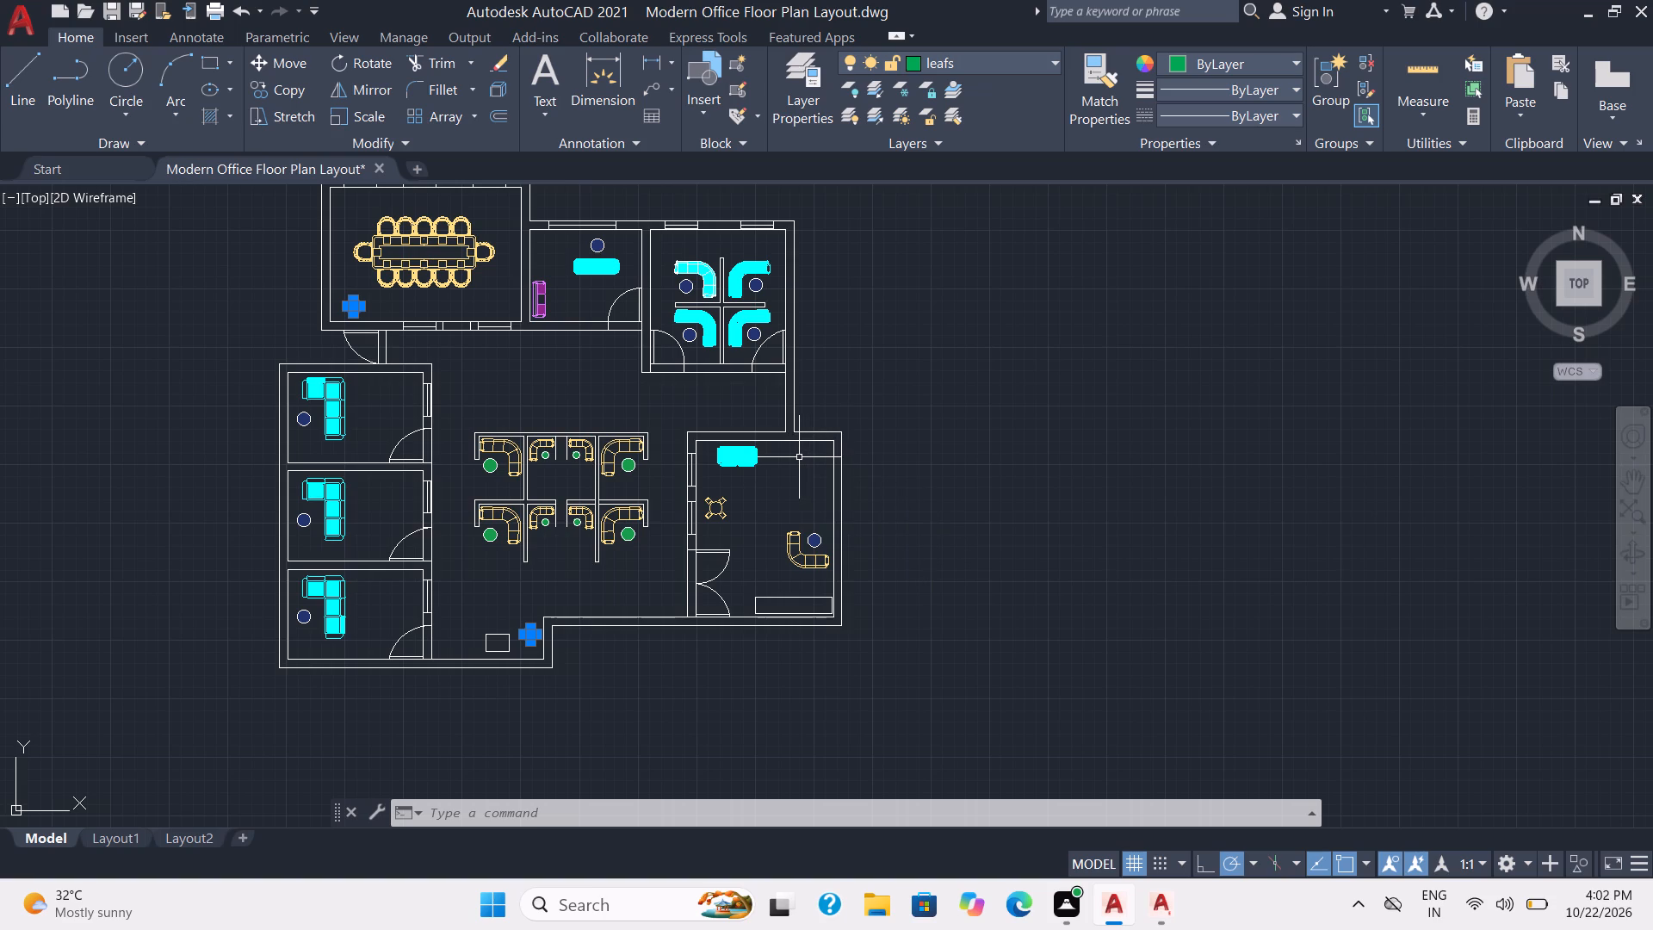
pyautogui.press('Escape')
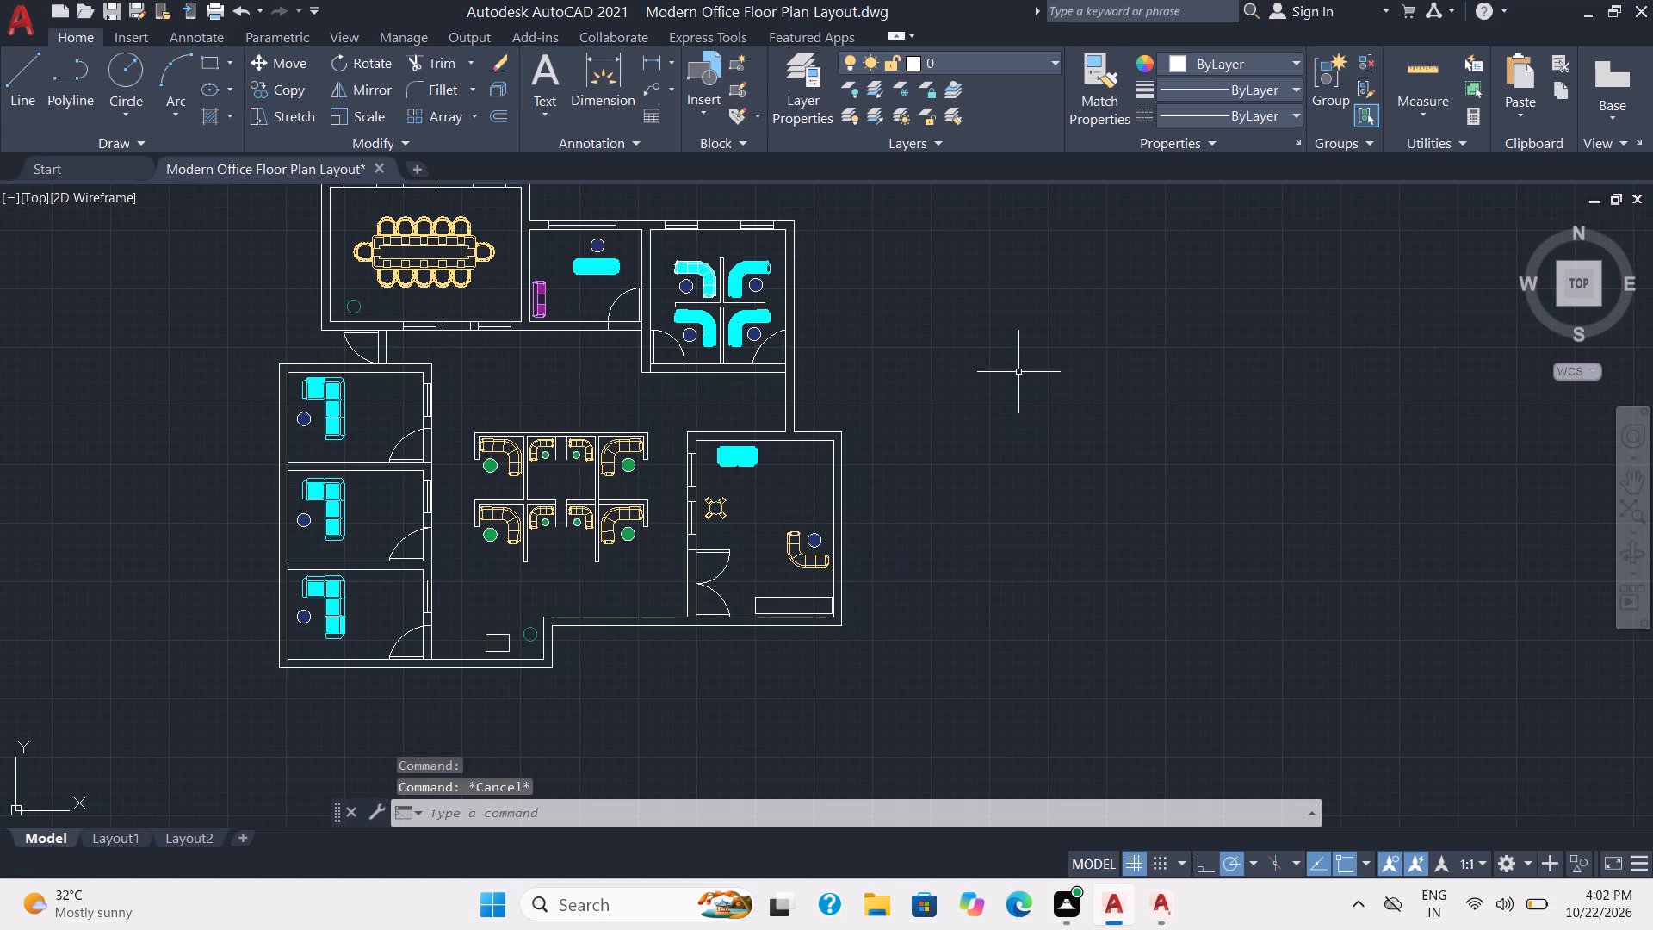
# Save the drawing.
pyautogui.hotkey('ctrl', 's')
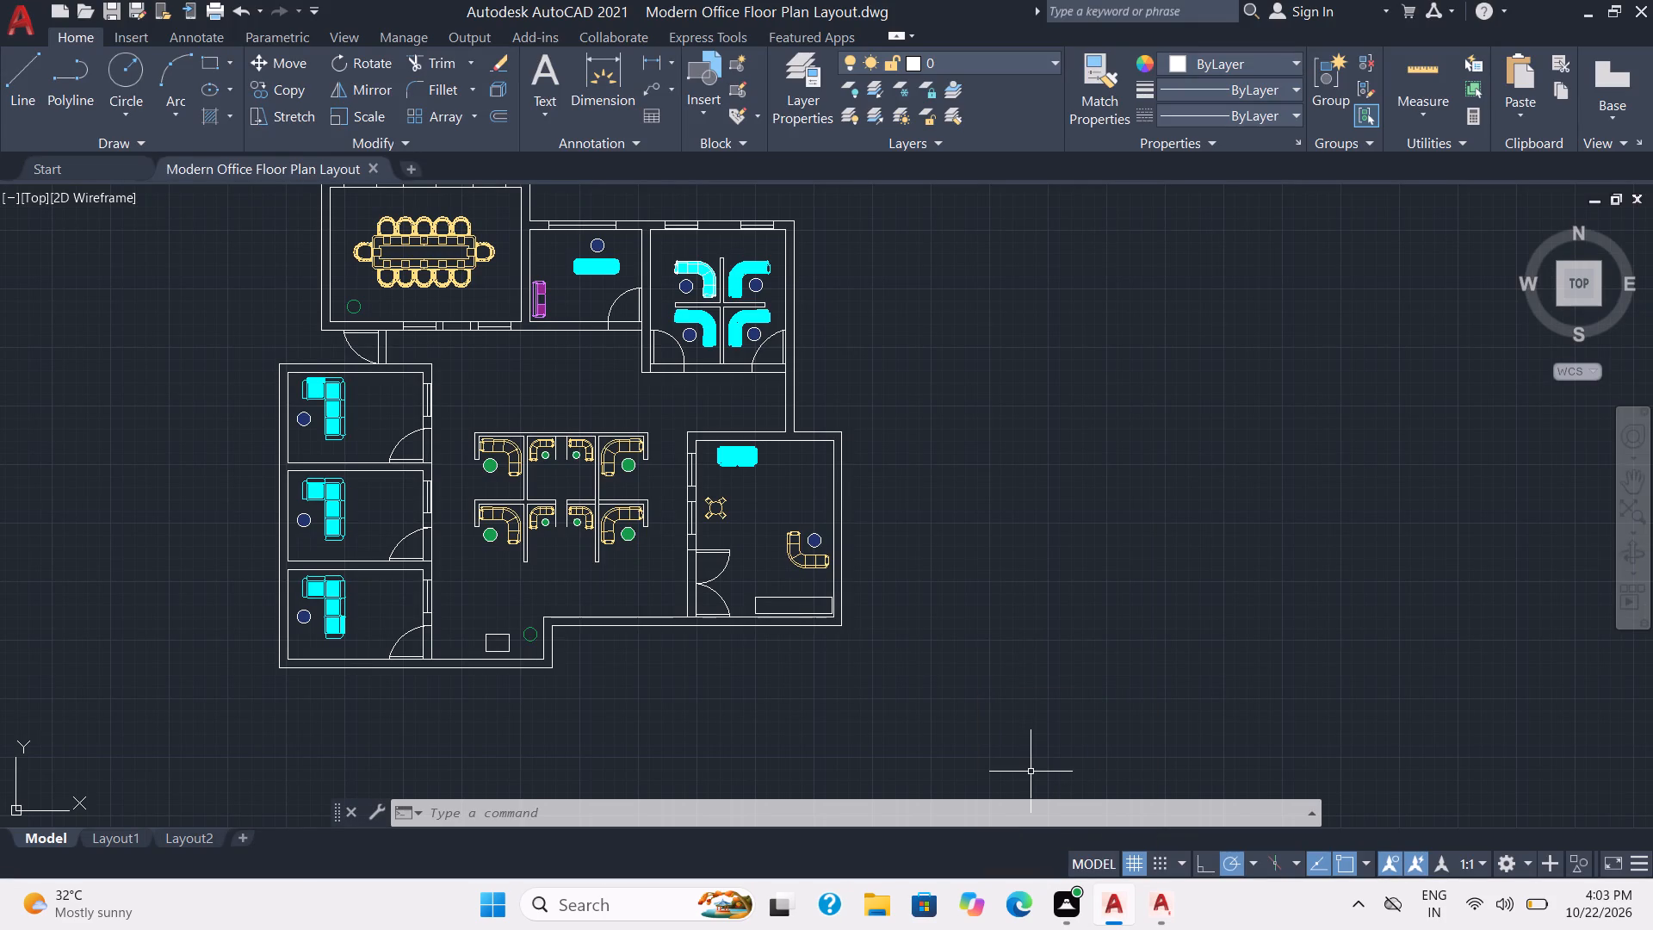
pyautogui.hotkey('ctrl', 's')
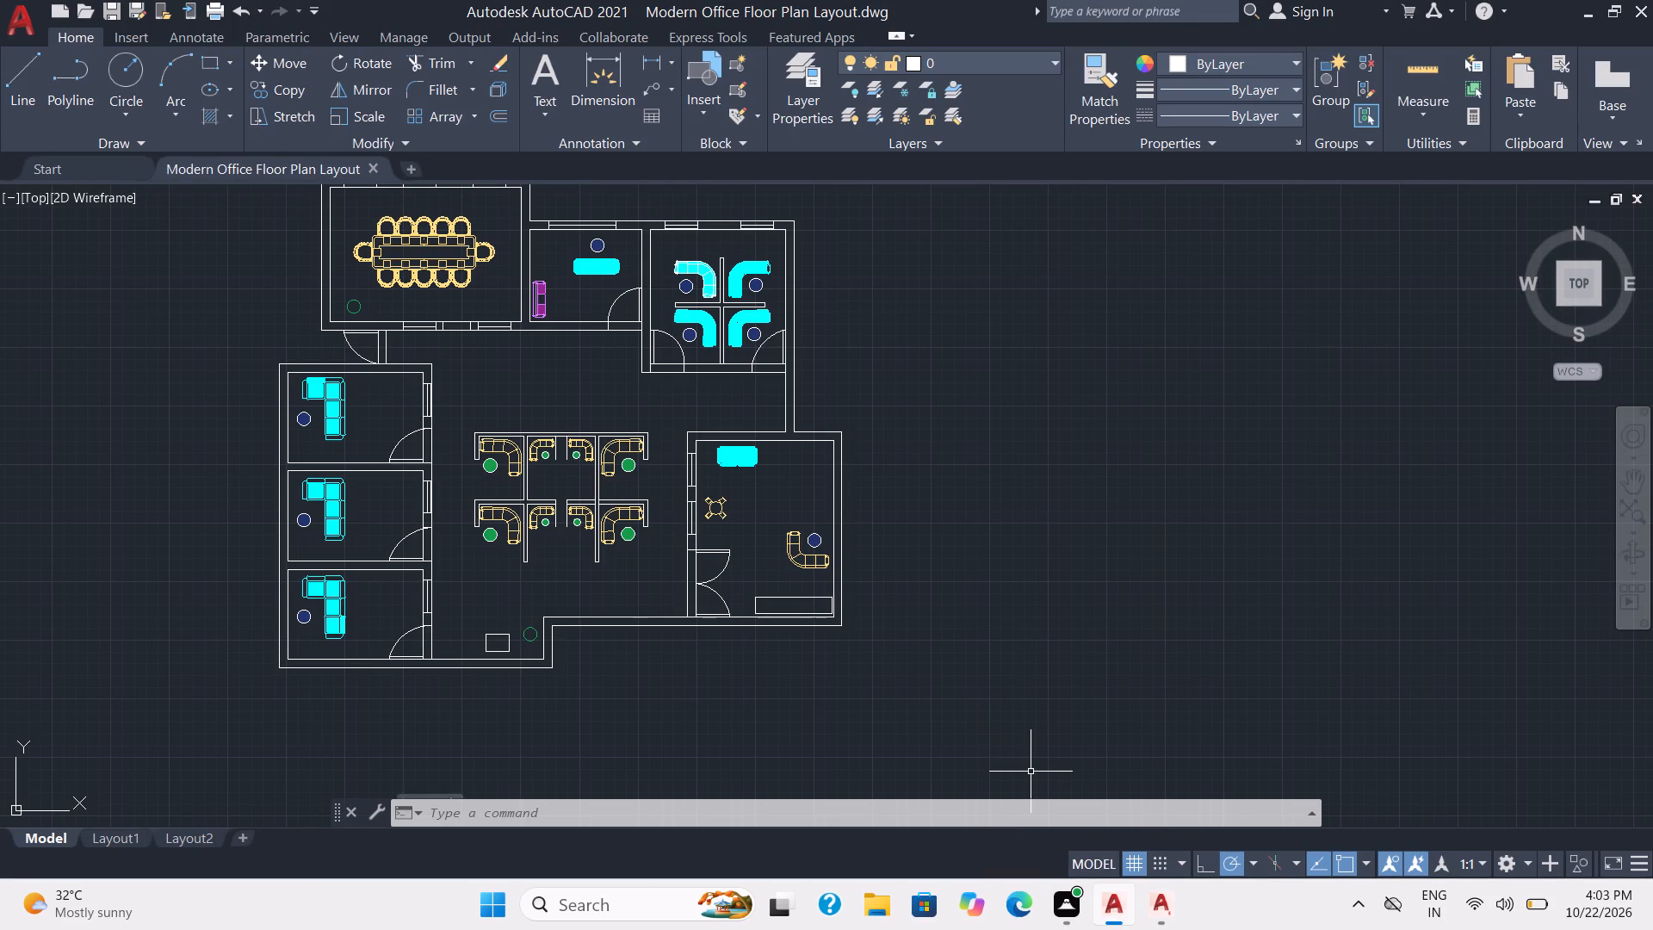
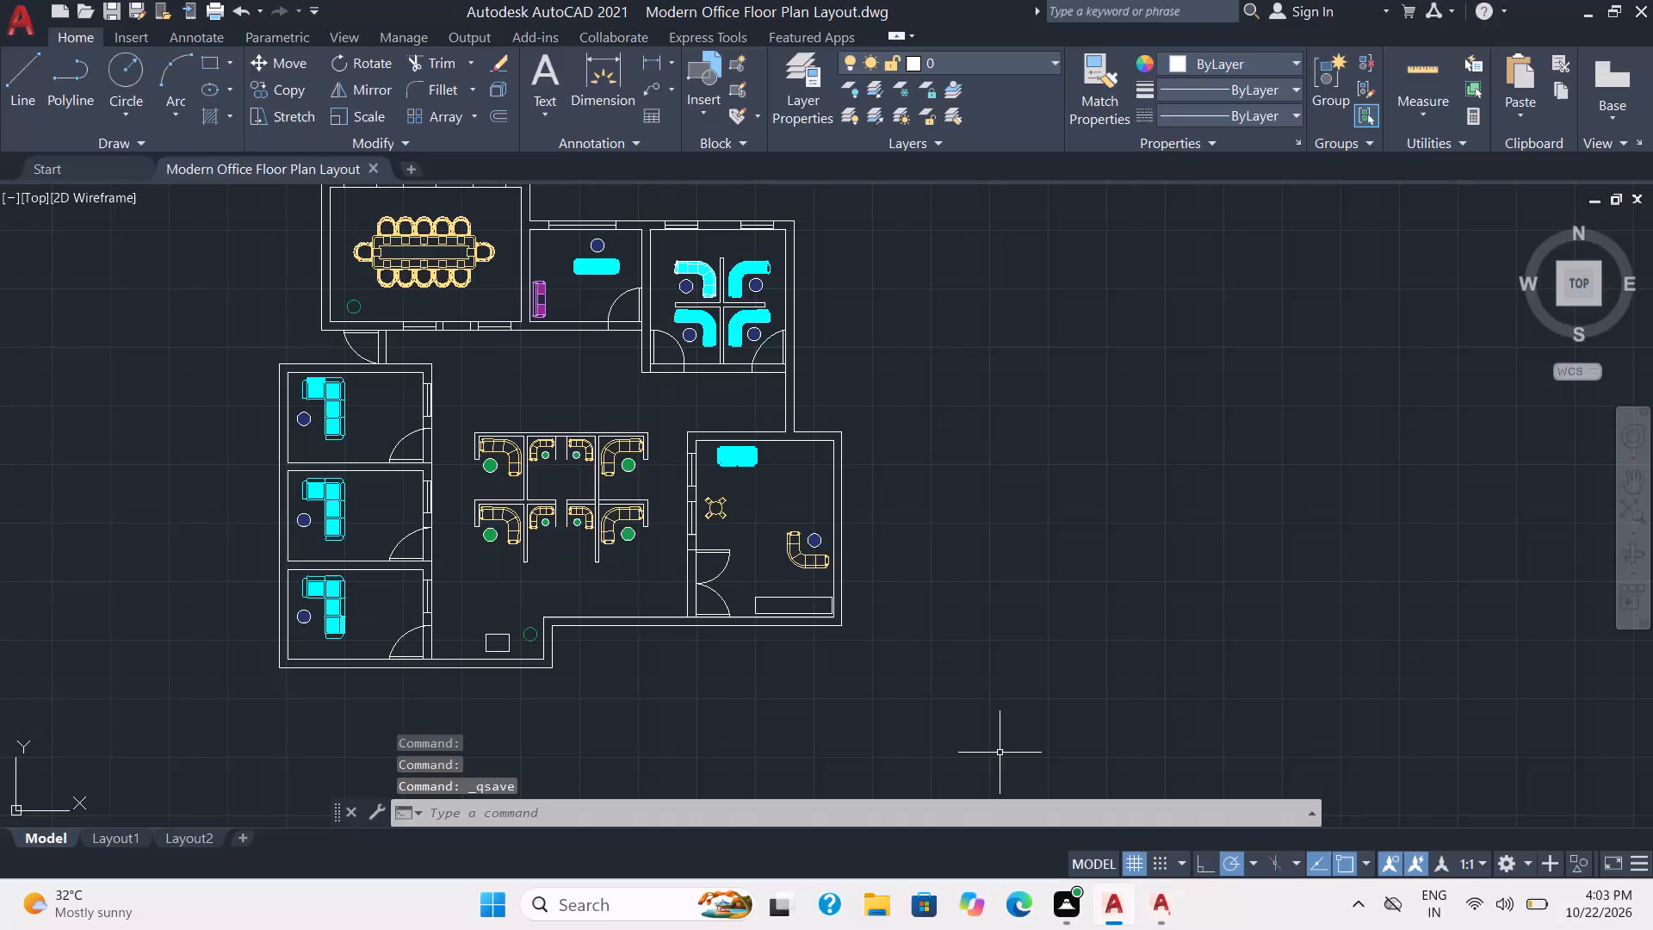
# Hatch the circles beside the small rectangle near the lower wall and in the conference room with green 19,103,52.
pyautogui.scroll(-1, 1000, 753)
pyautogui.scroll(1, 1000, 753)
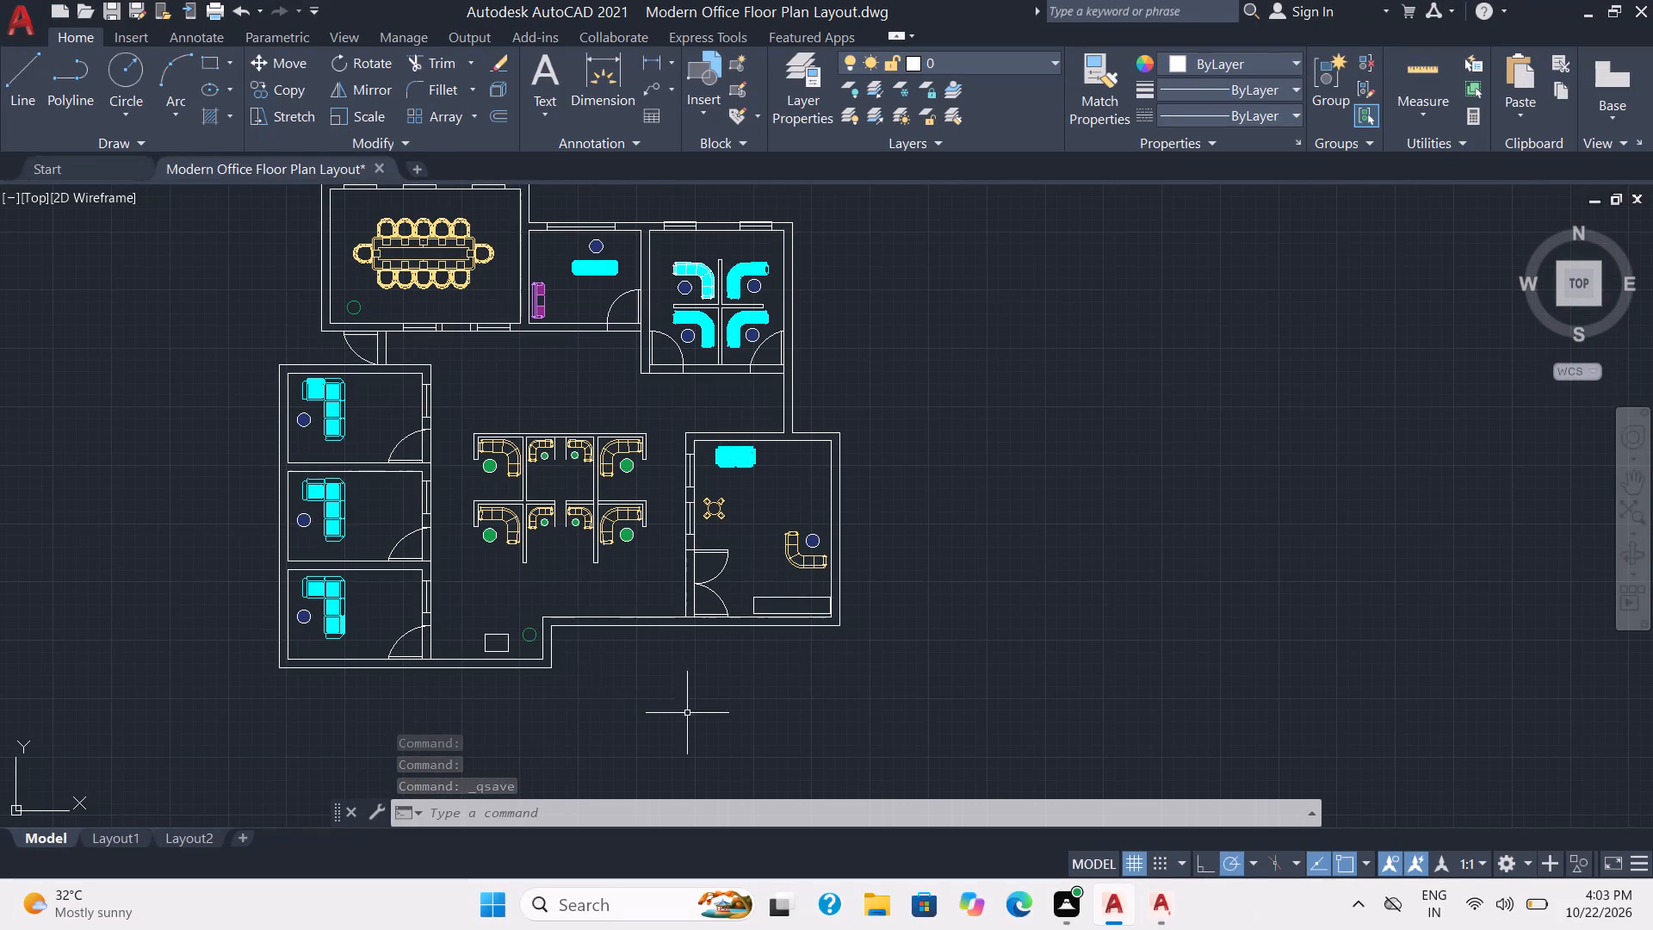
pyautogui.click(211, 110)
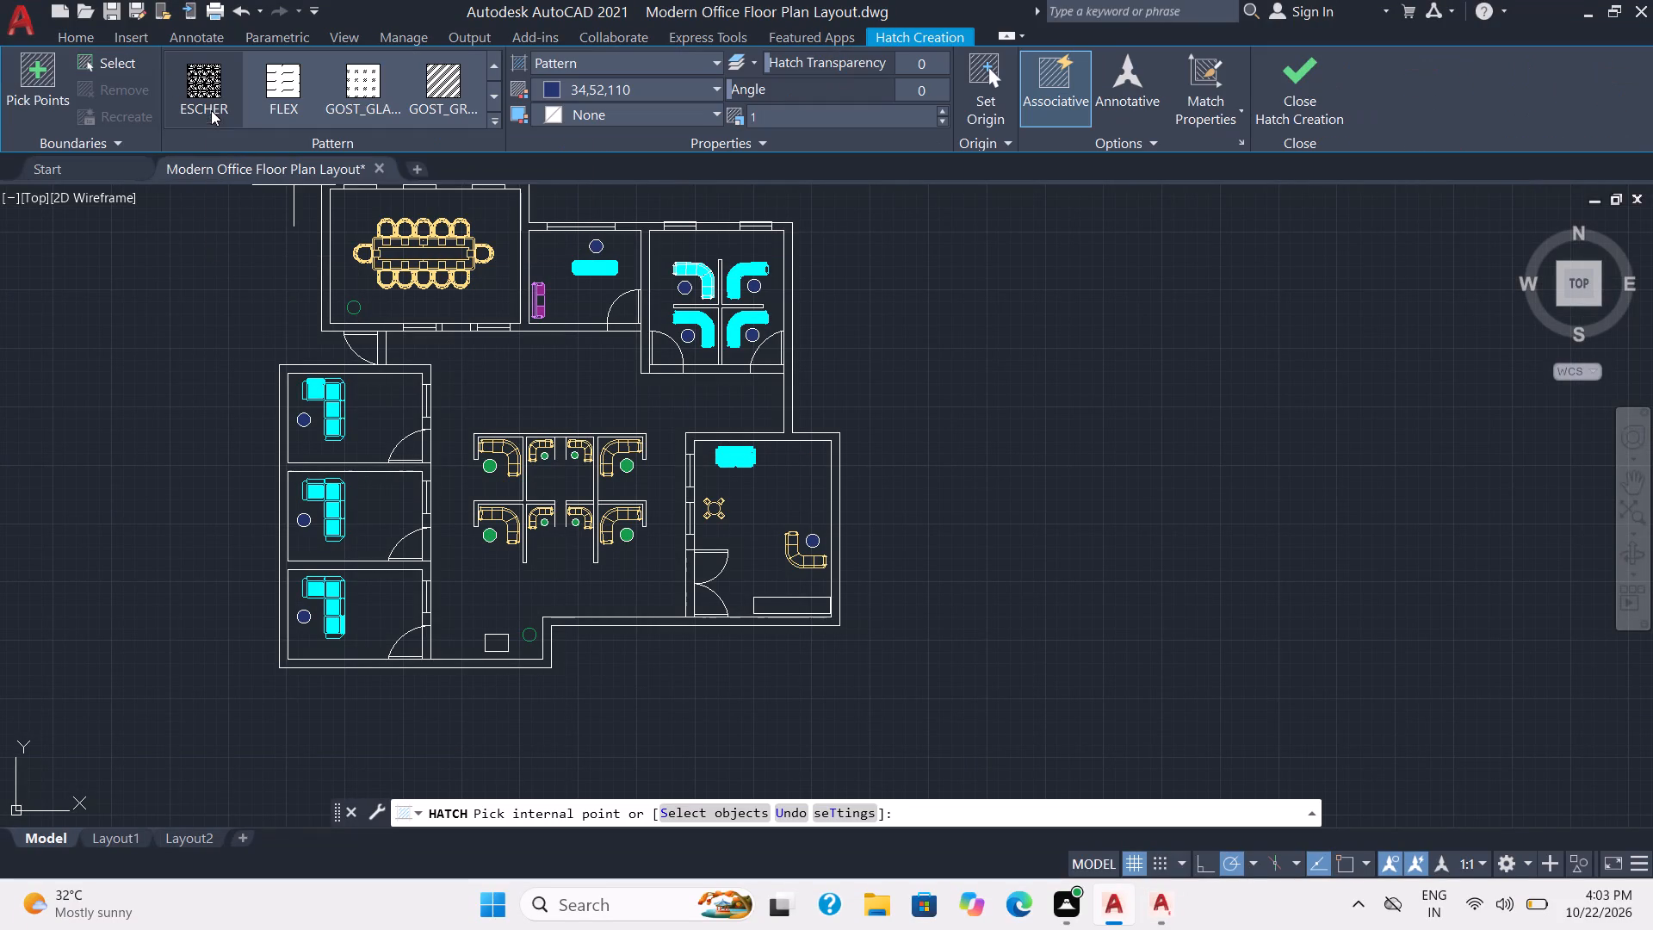
pyautogui.click(679, 84)
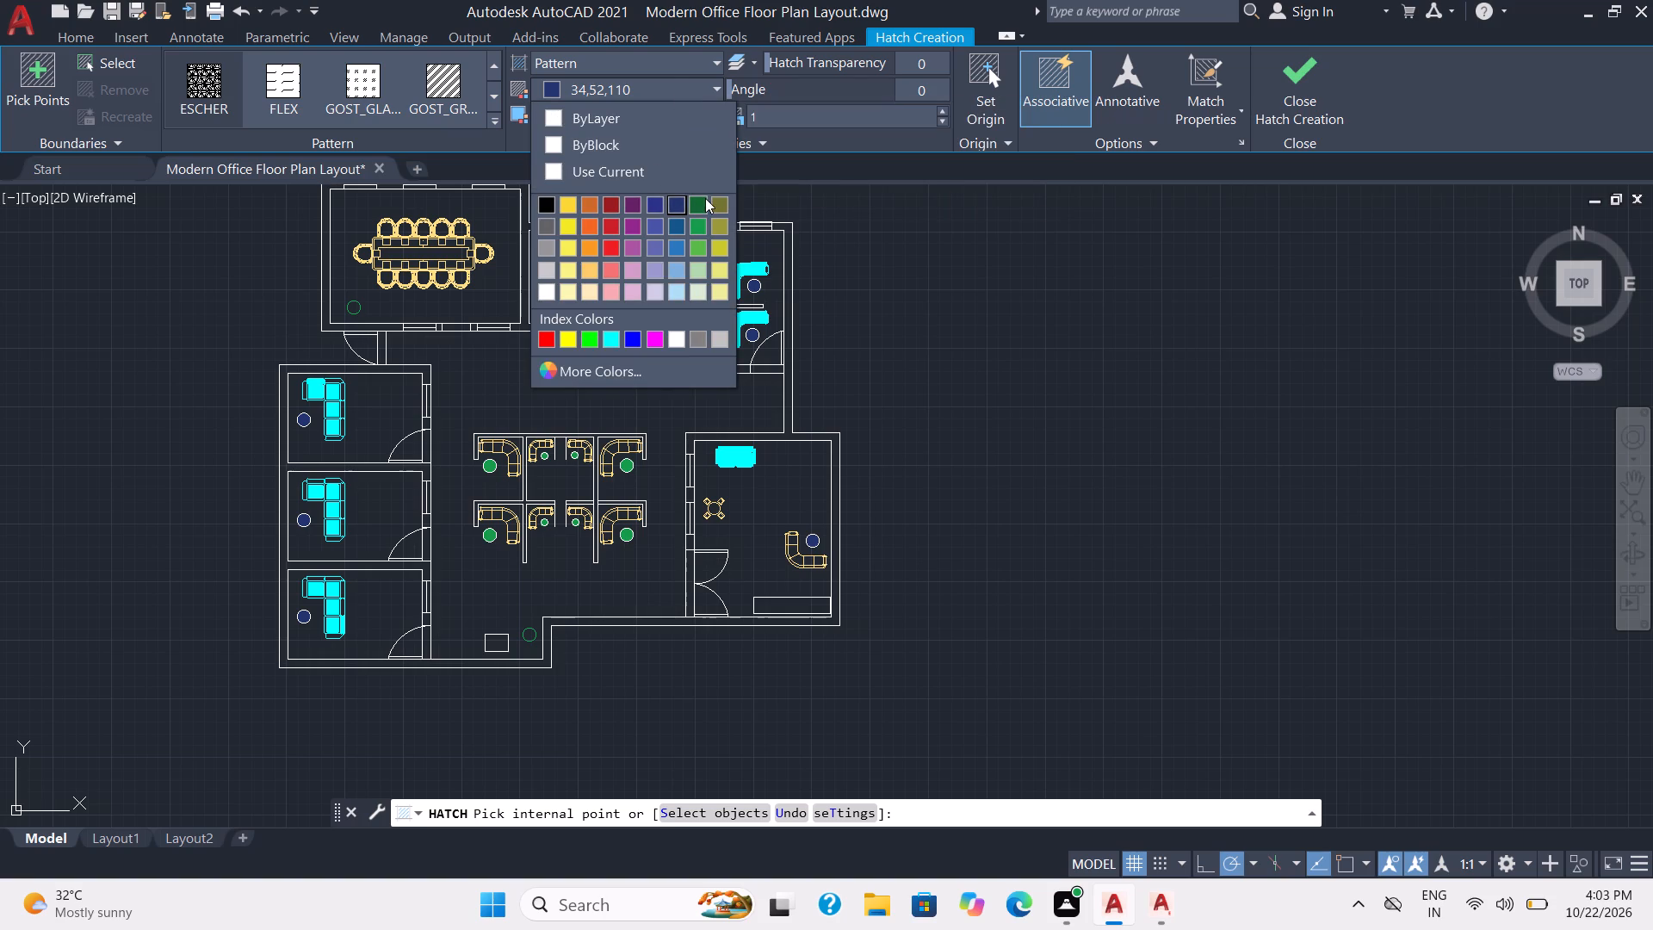
pyautogui.click(703, 202)
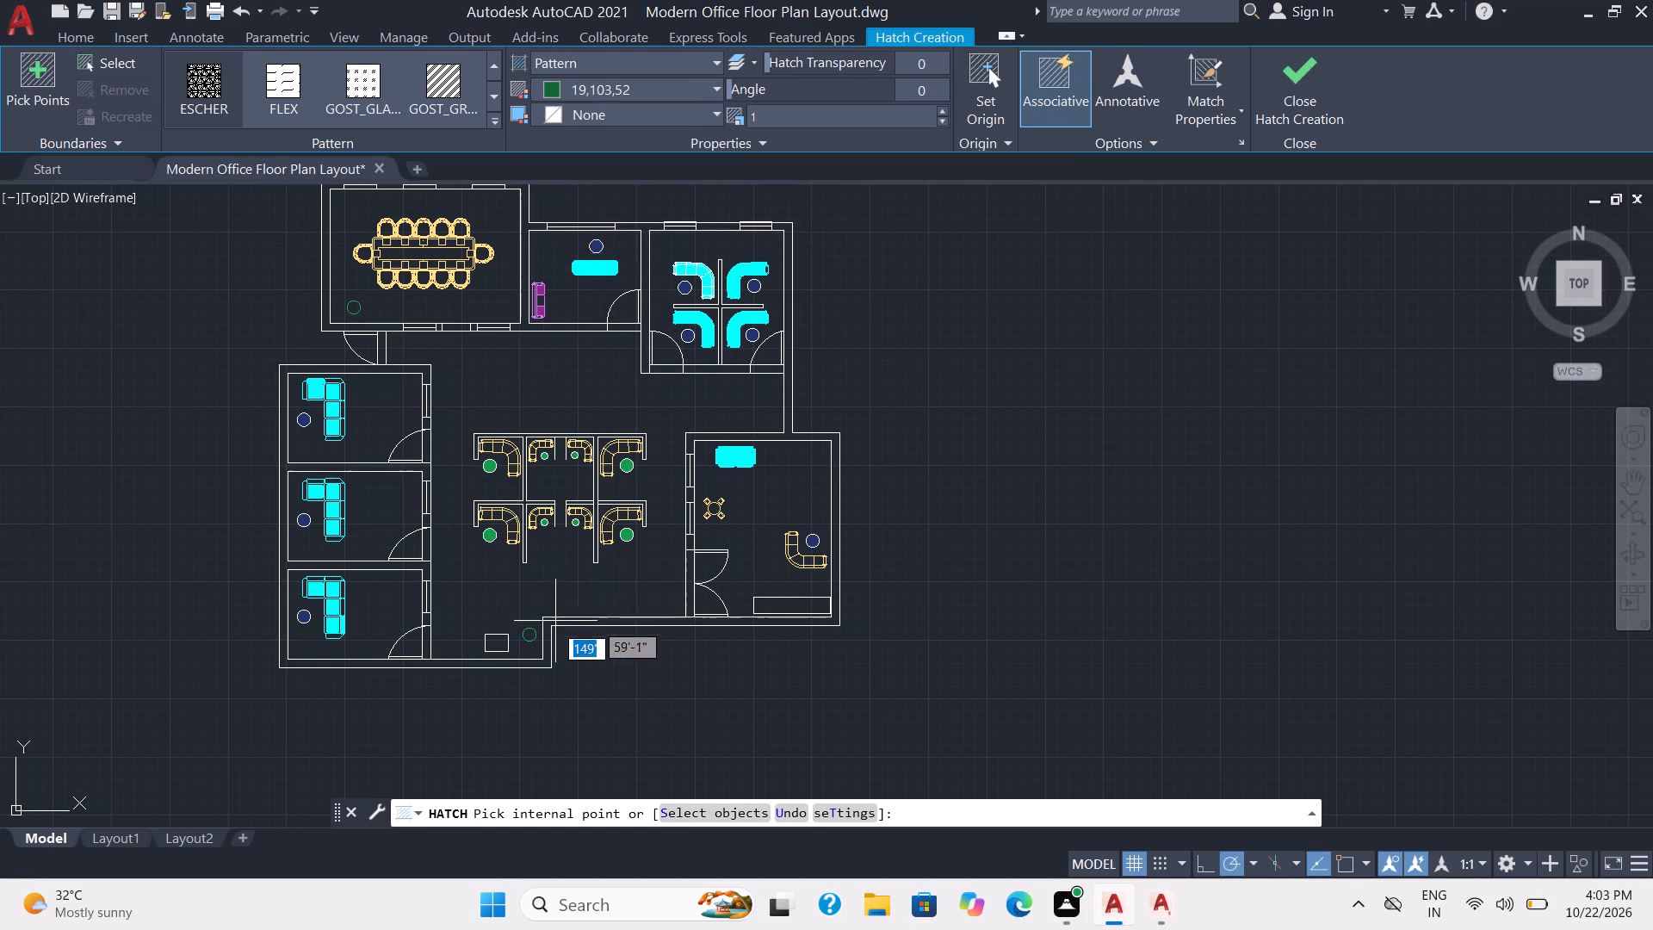
pyautogui.click(531, 638)
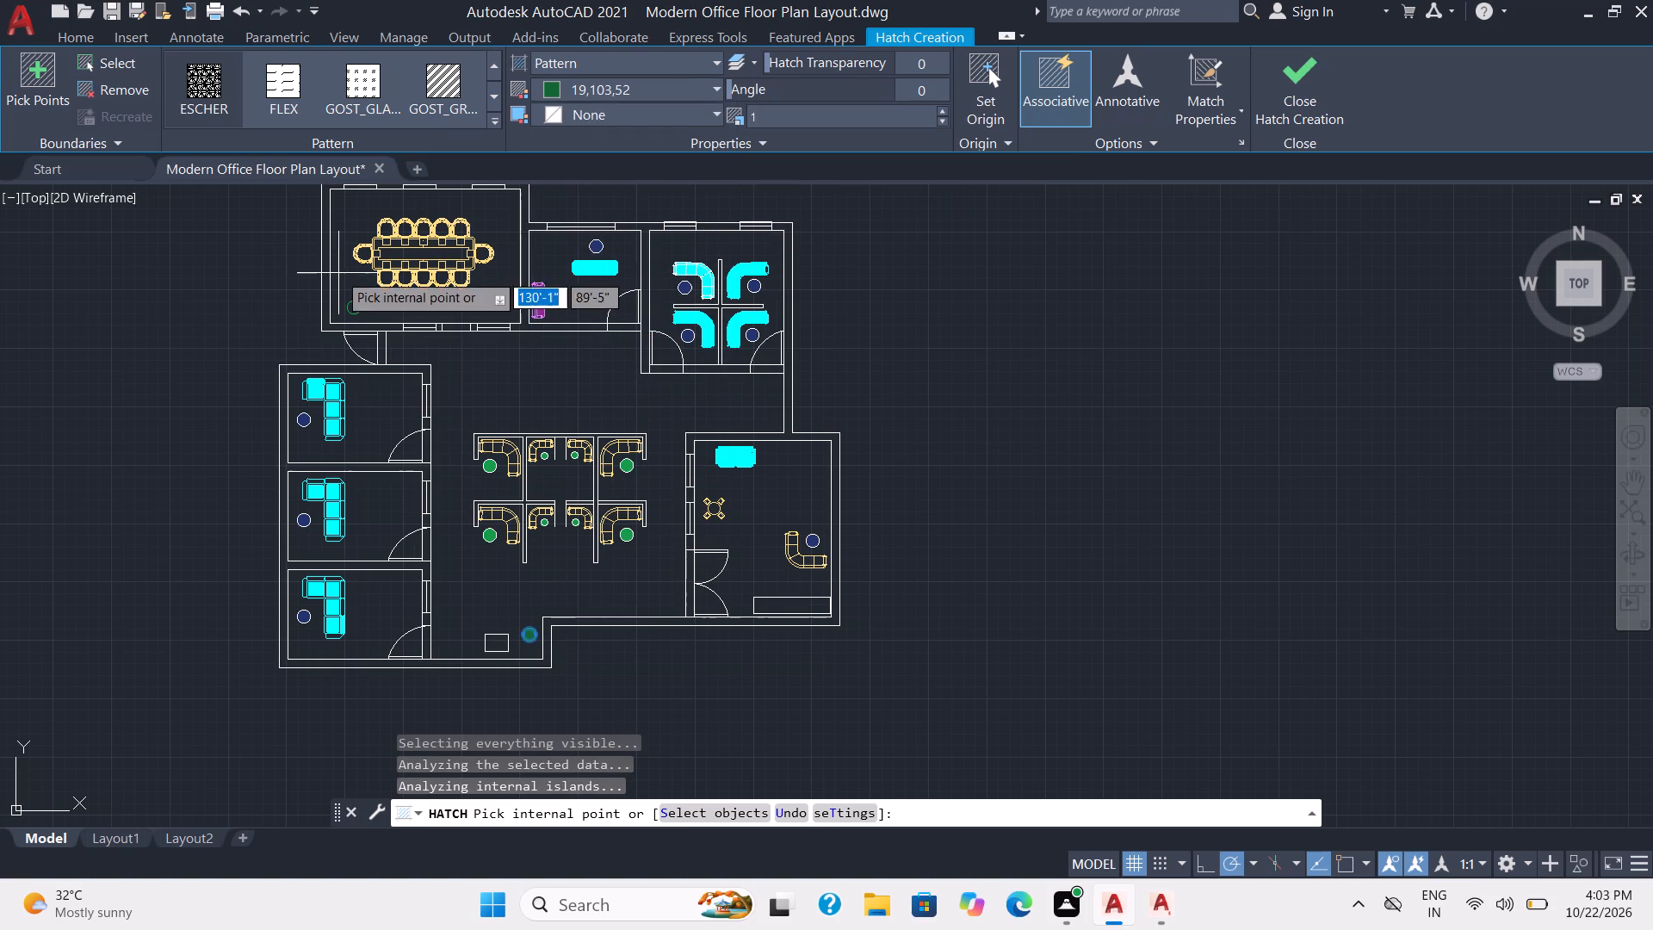
pyautogui.click(355, 310)
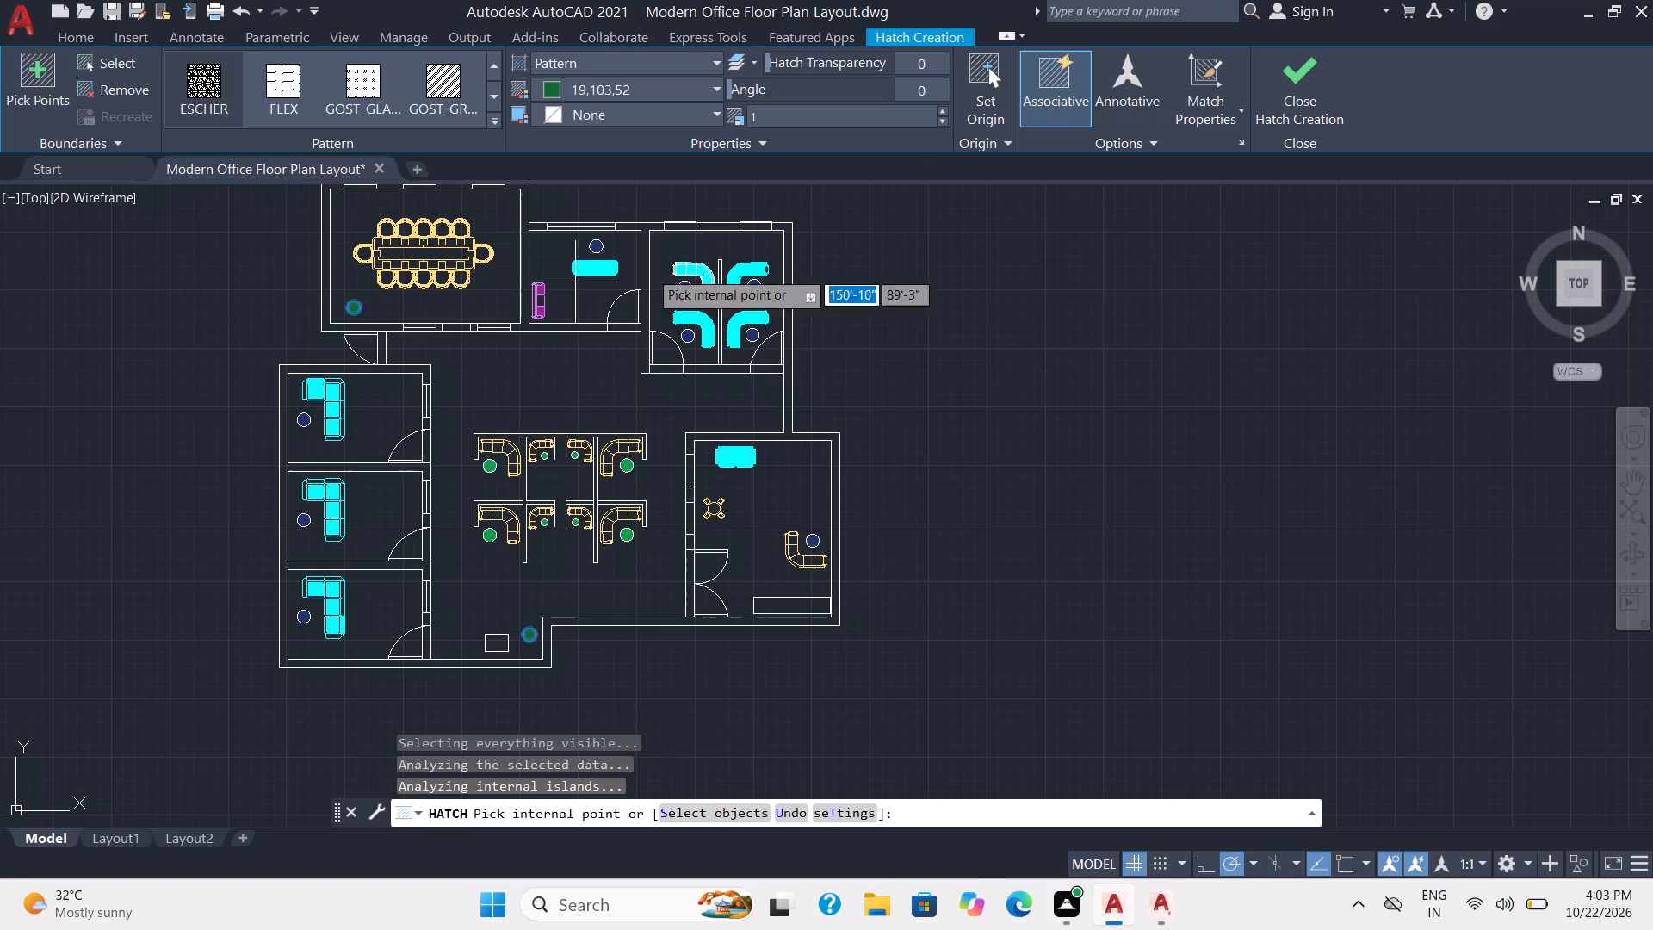
pyautogui.click(1302, 77)
# Save the drawing.
pyautogui.scroll(-1, 1063, 425)
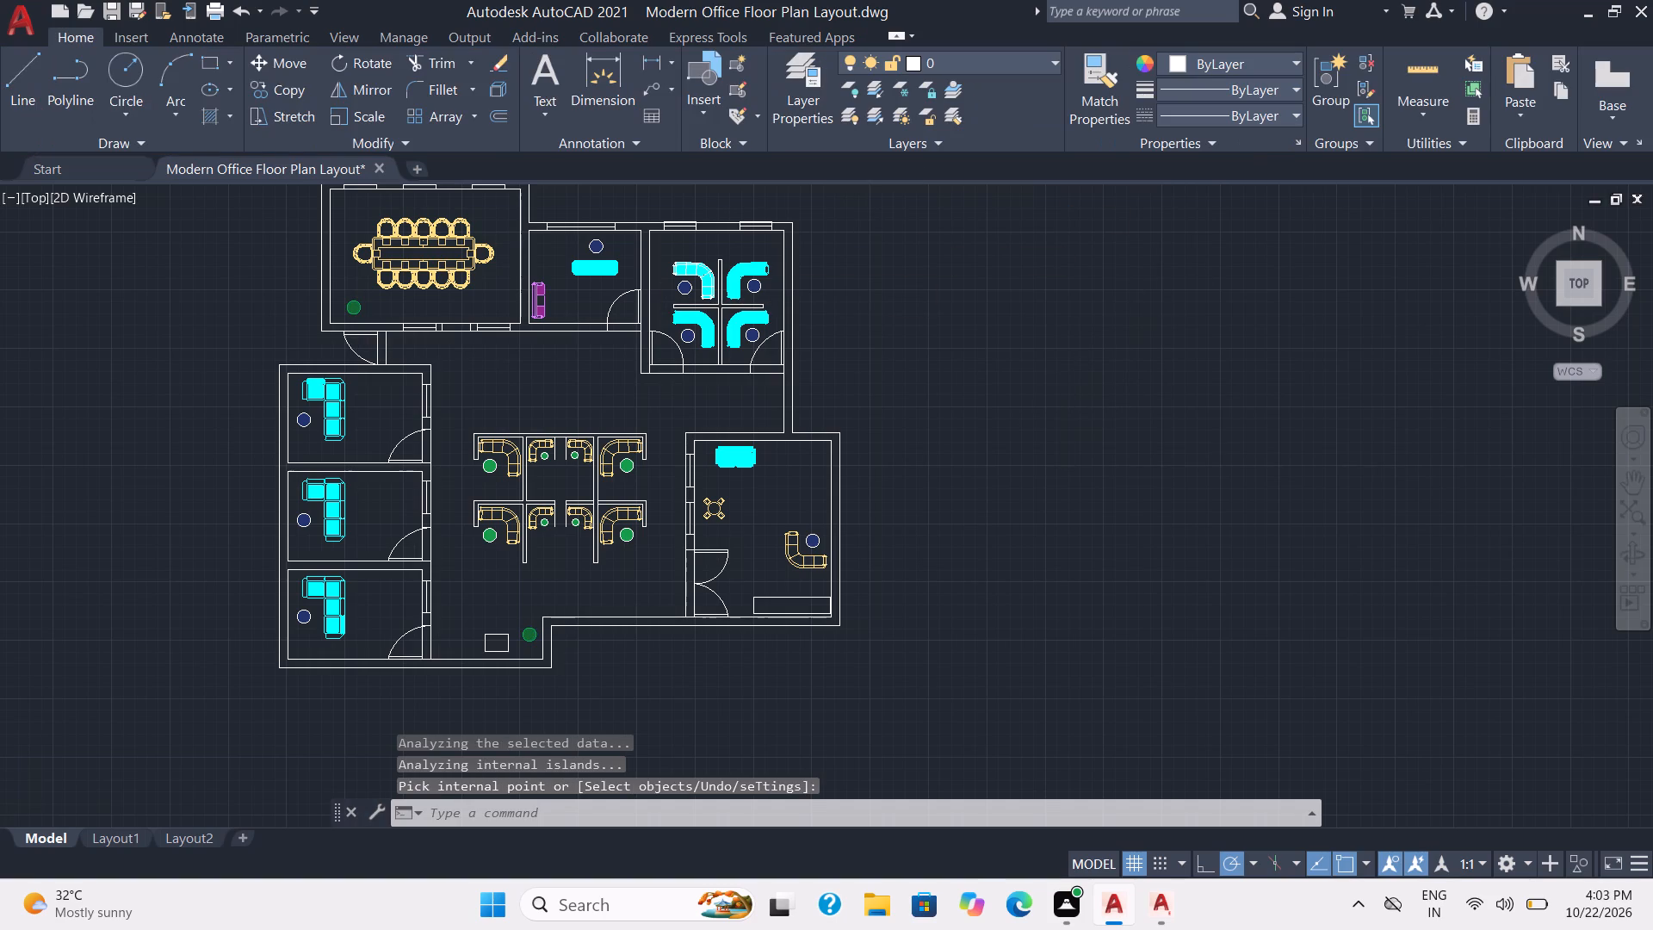
pyautogui.hotkey('ctrl', 's')
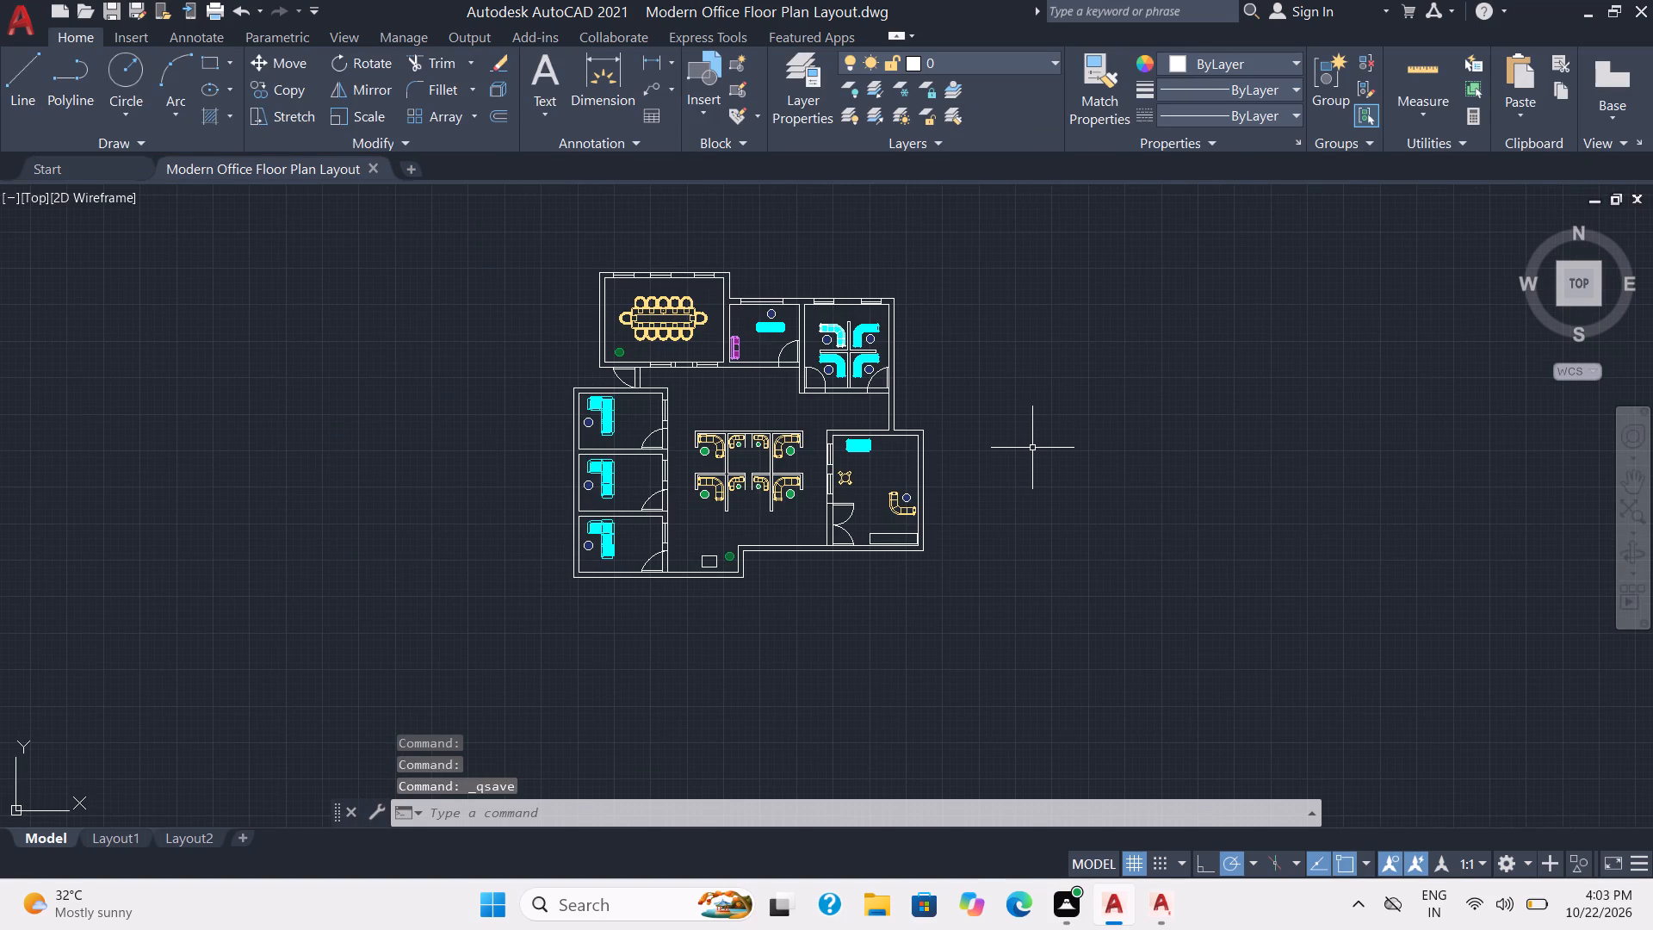
# Turn off log file recording with the LOGFILEOFF command.
pyautogui.write('logfileoff')
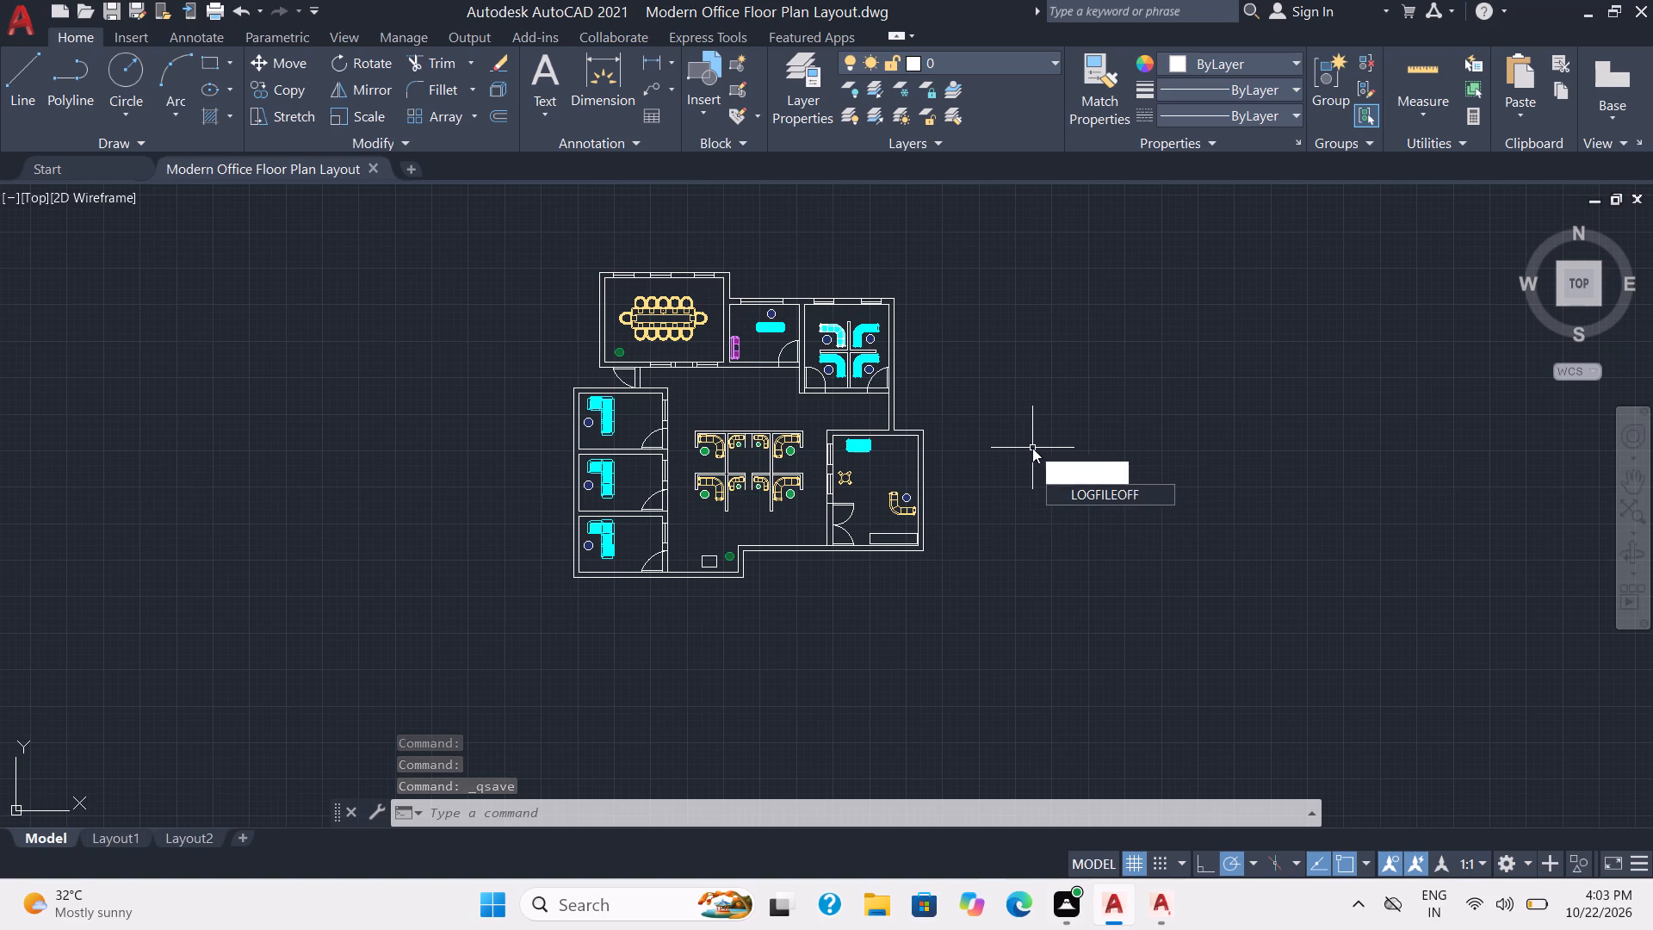
pyautogui.press('Return')
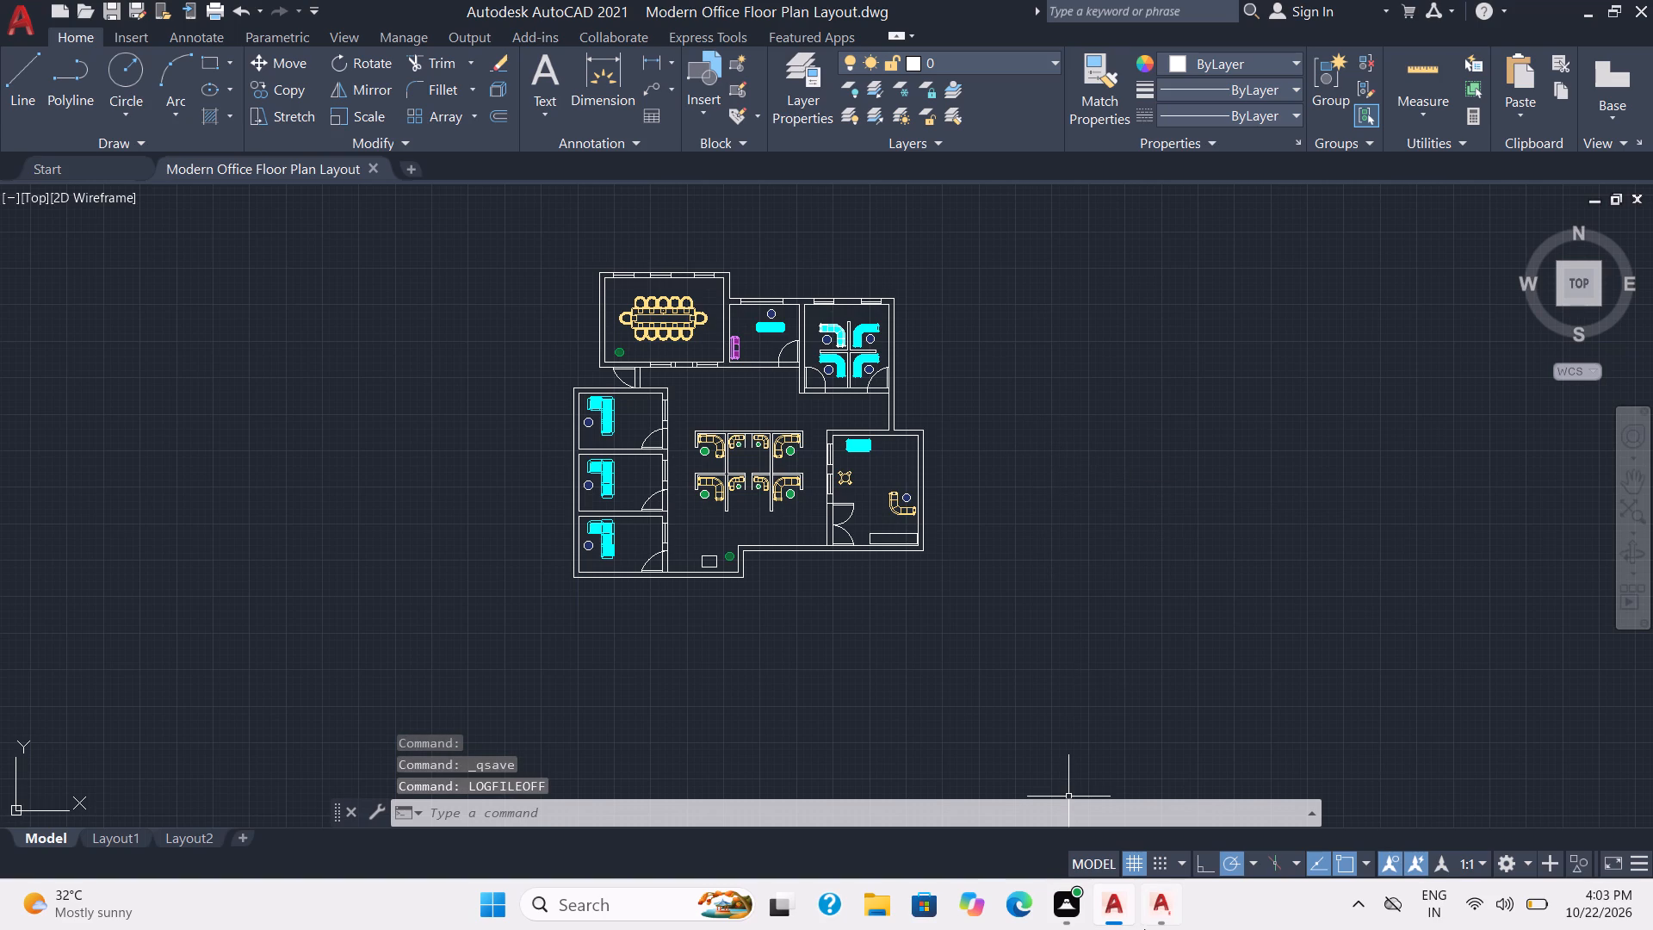